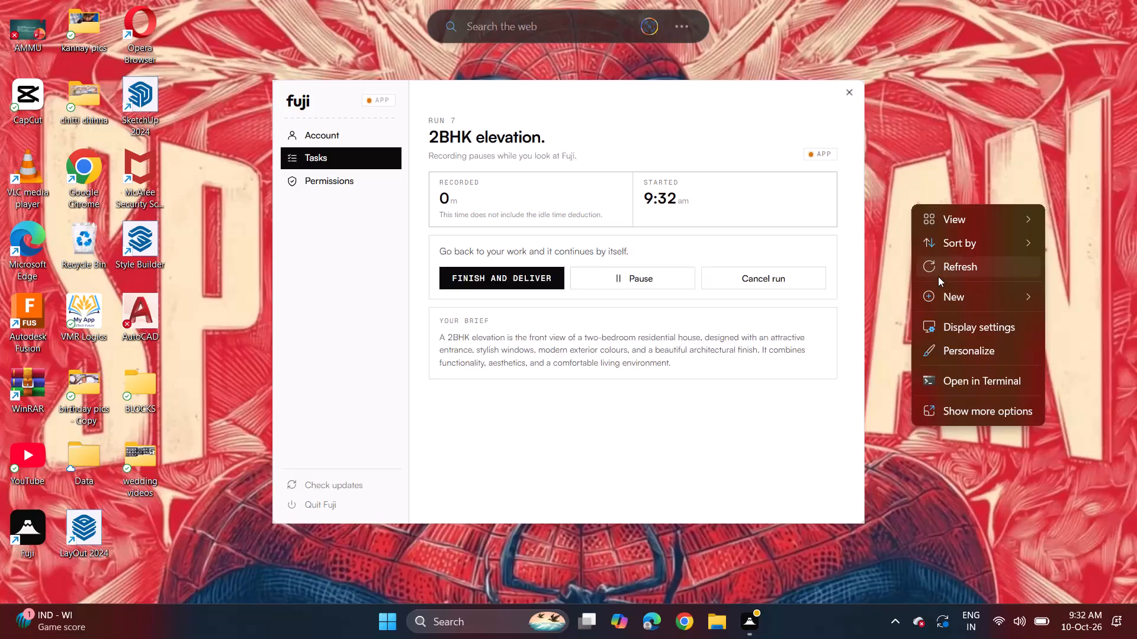
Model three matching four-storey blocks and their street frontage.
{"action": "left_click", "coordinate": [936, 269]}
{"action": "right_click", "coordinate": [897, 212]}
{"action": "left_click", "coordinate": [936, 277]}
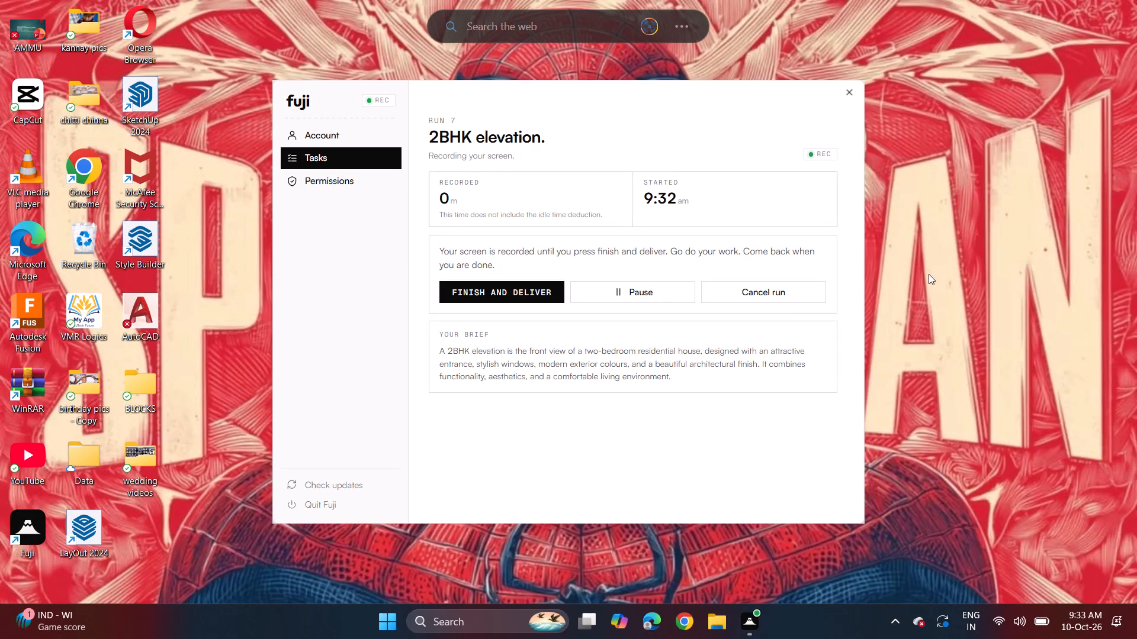
Launch SketchUp 2024 from the desktop.
{"action": "double_click", "coordinate": [153, 101]}
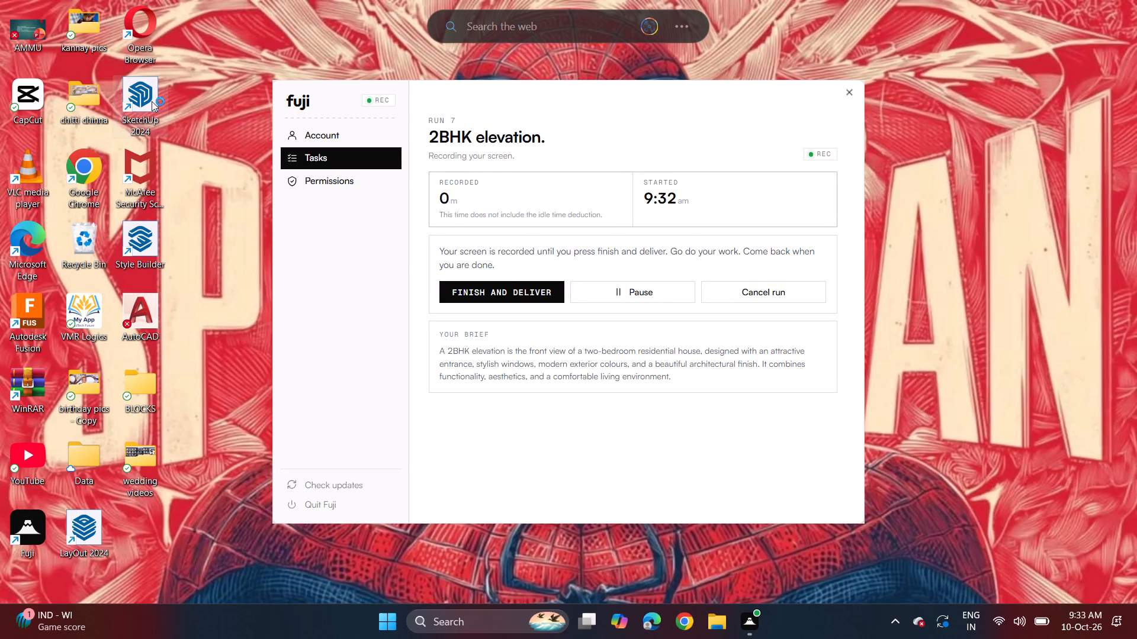
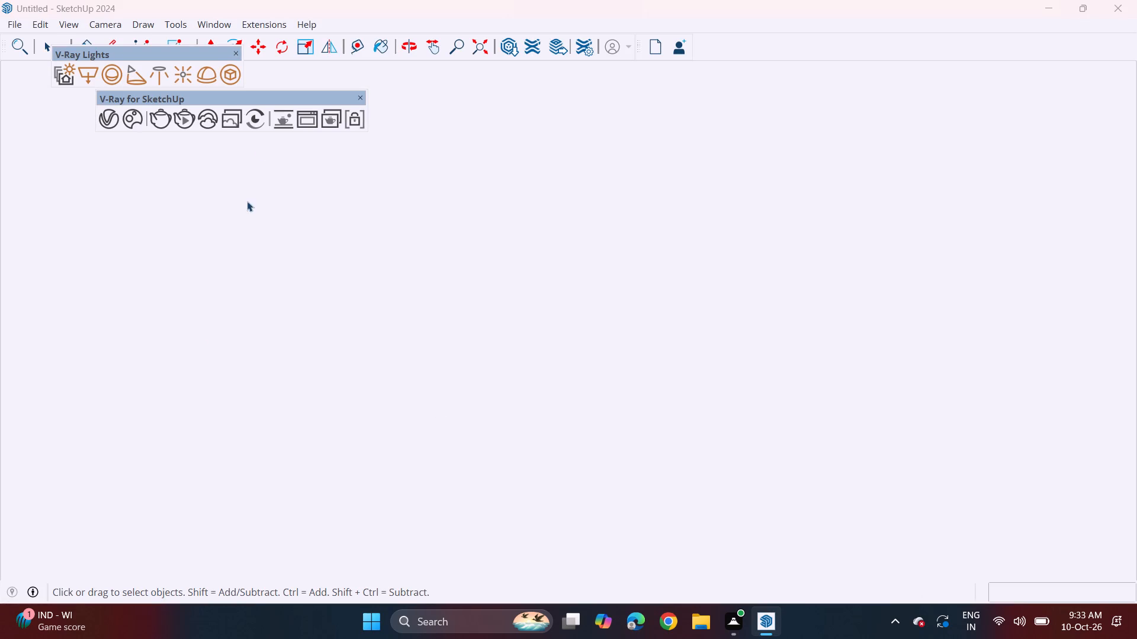
Dock the floating V-Ray for SketchUp and V-Ray Lights toolbars above the drawing area.
{"action": "left_click_drag", "start_coordinate": [220, 96], "coordinate": [484, 64]}
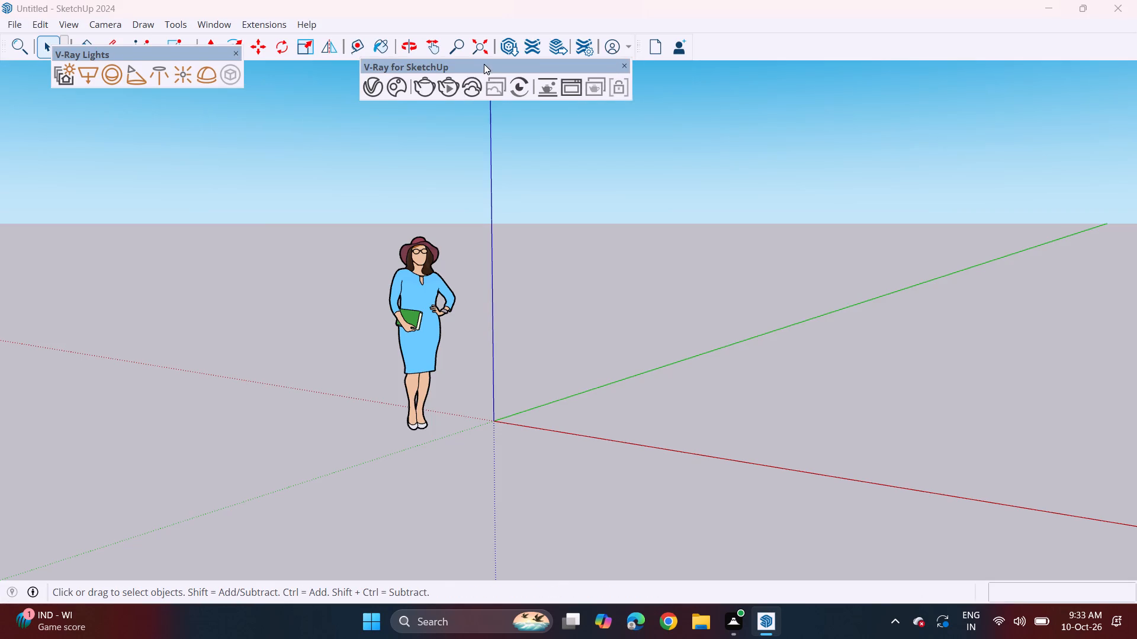
{"action": "left_click_drag", "start_coordinate": [484, 64], "coordinate": [833, 37]}
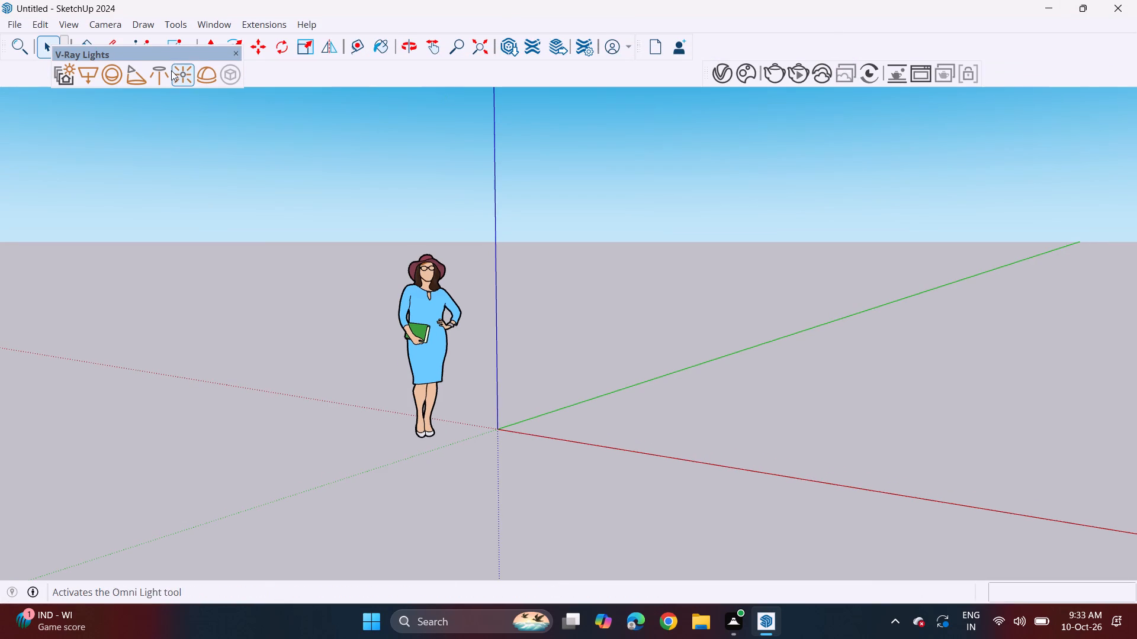
{"action": "left_click_drag", "start_coordinate": [166, 56], "coordinate": [362, 82]}
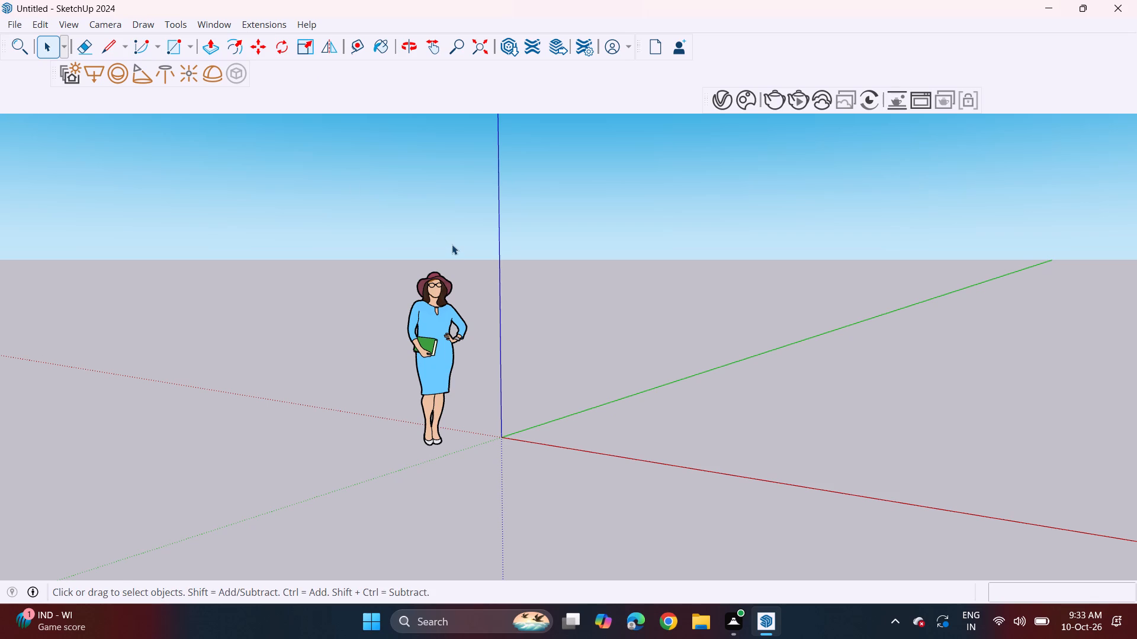
Move the V-Ray for SketchUp toolbar into the same row as the V-Ray Lights toolbar.
{"action": "scroll", "coordinate": [452, 244], "scroll_direction": "down", "scroll_amount": 3}
{"action": "left_click", "coordinate": [711, 102]}
{"action": "left_click_drag", "start_coordinate": [707, 106], "coordinate": [693, 102]}
{"action": "left_click_drag", "start_coordinate": [634, 96], "coordinate": [428, 92]}
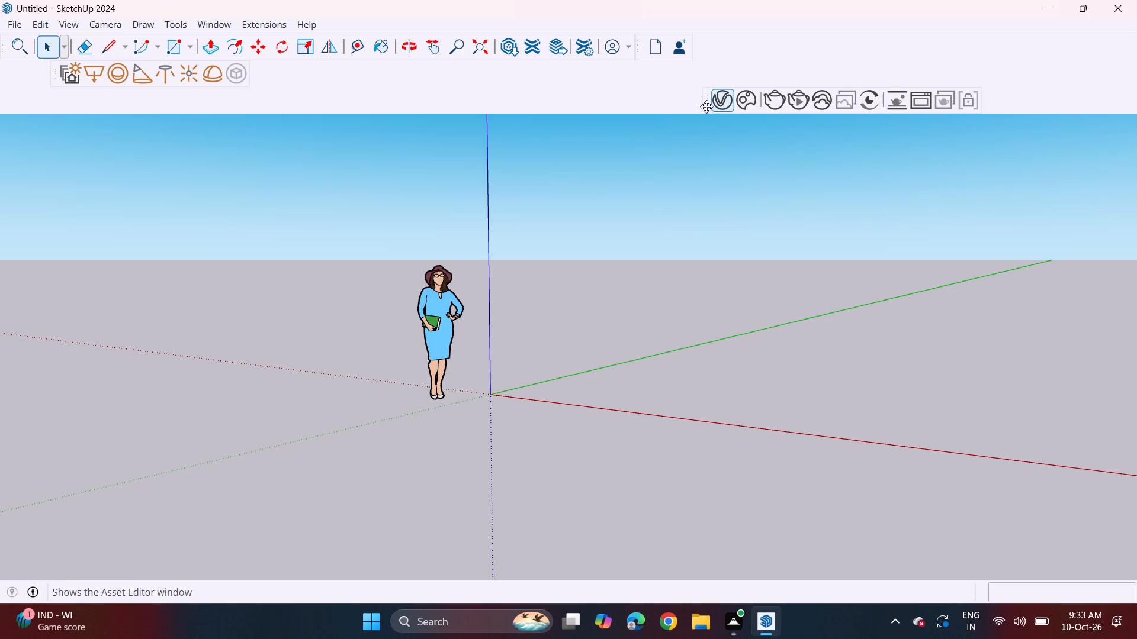
{"action": "left_click_drag", "start_coordinate": [706, 106], "coordinate": [676, 109]}
{"action": "double_click", "coordinate": [689, 106]}
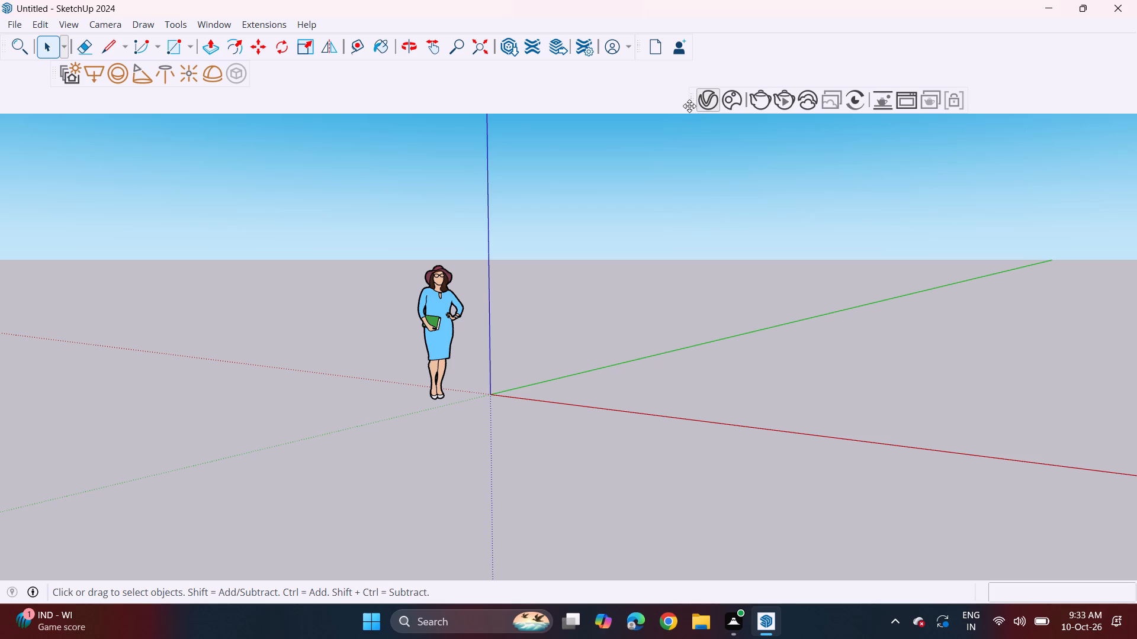
{"action": "left_click_drag", "start_coordinate": [689, 106], "coordinate": [661, 106]}
{"action": "left_click_drag", "start_coordinate": [693, 105], "coordinate": [660, 96]}
{"action": "left_click_drag", "start_coordinate": [660, 96], "coordinate": [664, 108]}
{"action": "left_click", "coordinate": [690, 106]}
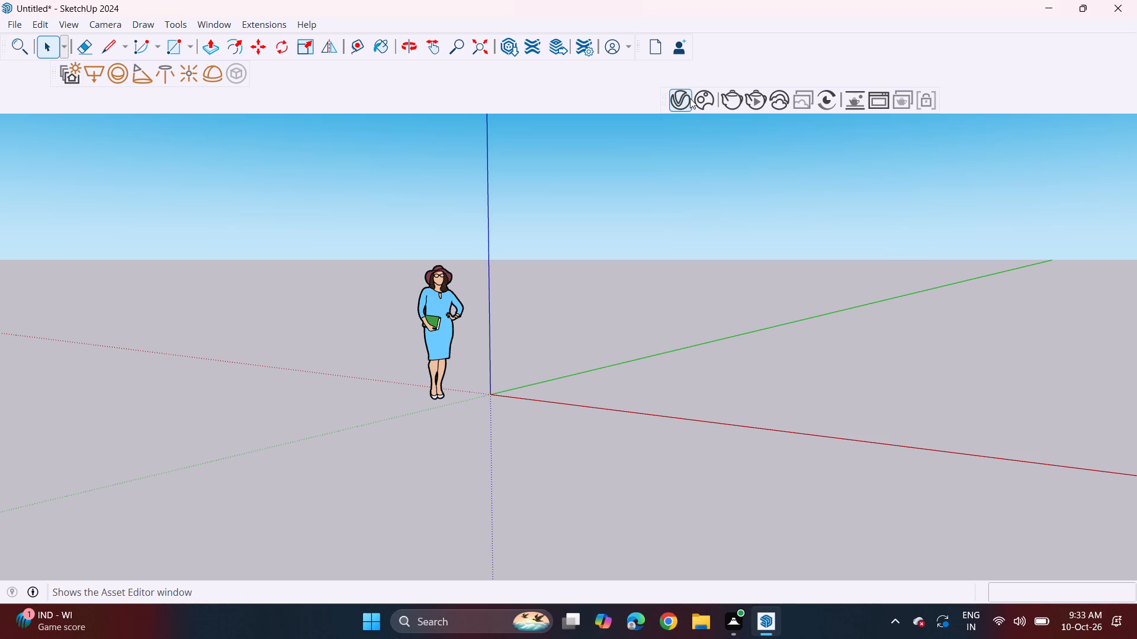
{"action": "left_click", "coordinate": [677, 57]}
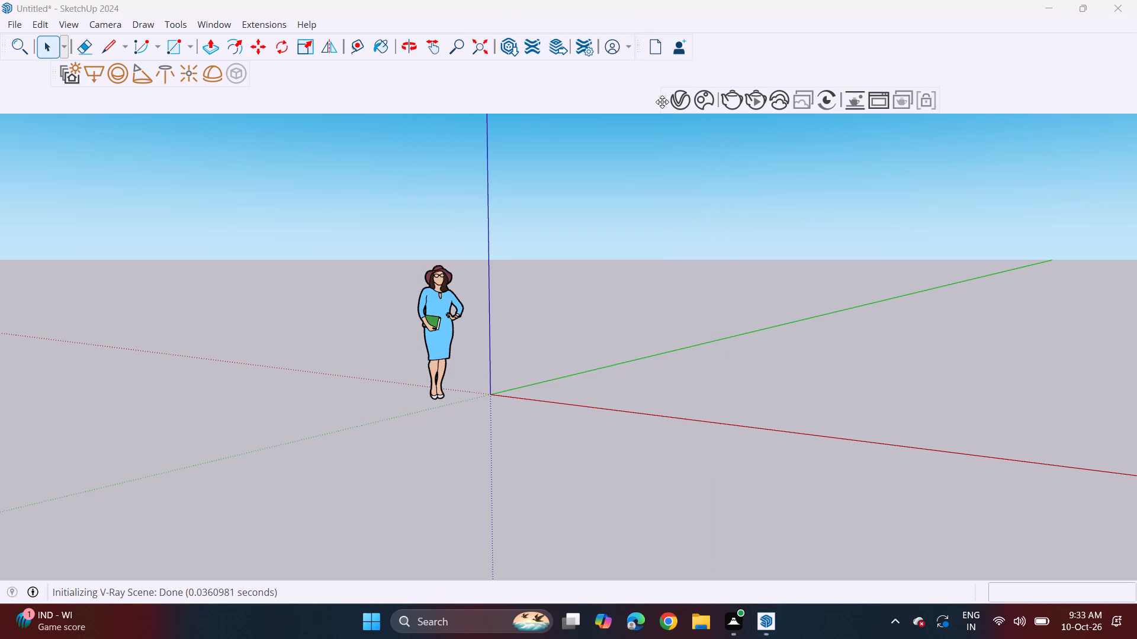
{"action": "left_click_drag", "start_coordinate": [662, 102], "coordinate": [662, 83]}
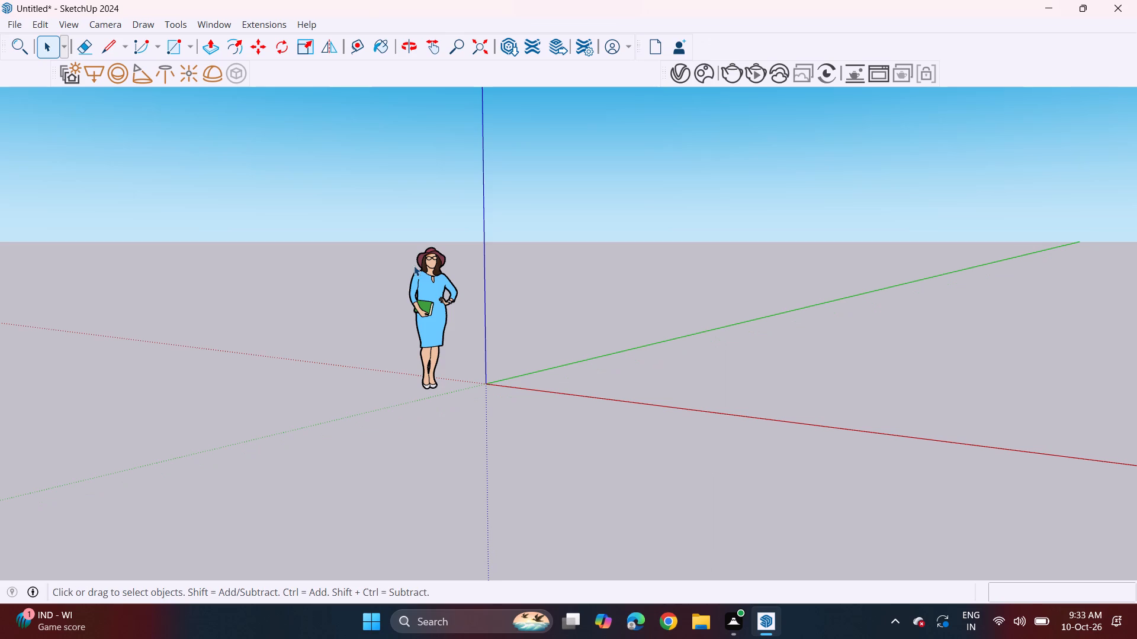
Draw a freehand rectangle on the ground plane beside the red axis as the house base.
{"action": "middle_click_drag", "start_coordinate": [428, 325], "coordinate": [791, 291]}
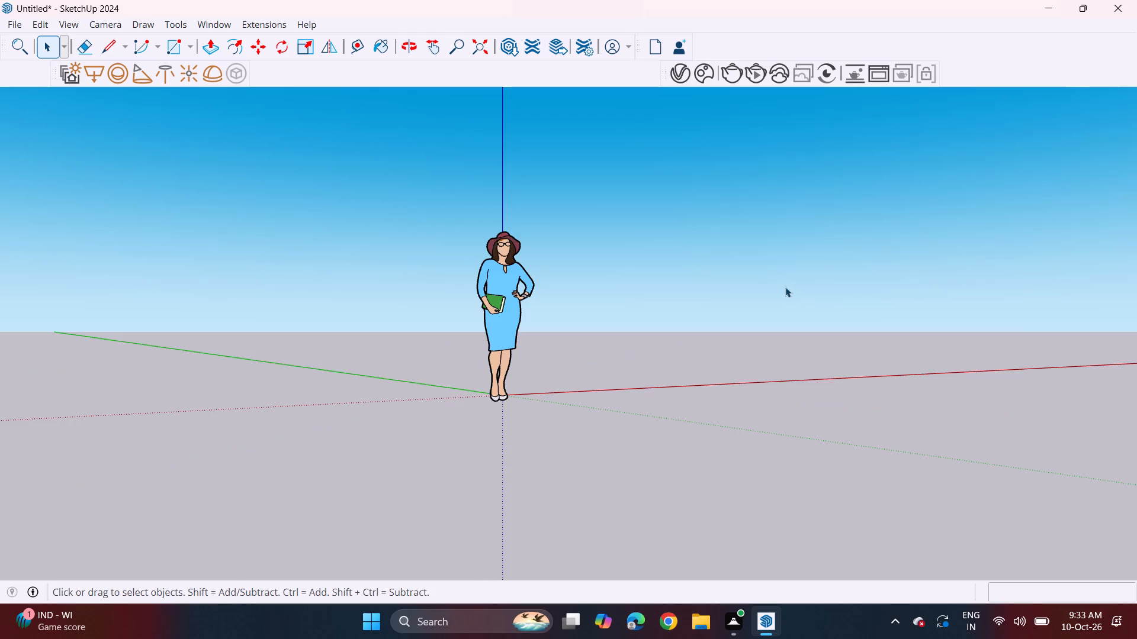
{"action": "middle_click_drag", "start_coordinate": [785, 287], "coordinate": [477, 392]}
{"action": "middle_click_drag", "start_coordinate": [531, 375], "coordinate": [390, 425]}
{"action": "middle_click_drag", "start_coordinate": [602, 328], "coordinate": [258, 448], "text": "shift"}
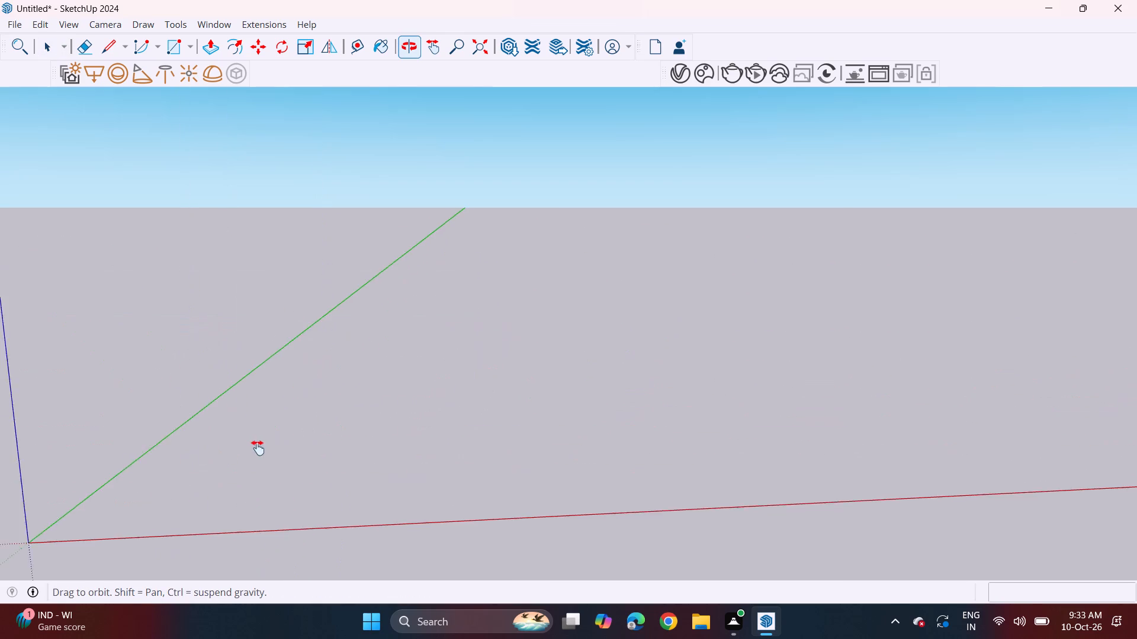
{"action": "middle_click_drag", "start_coordinate": [258, 448], "coordinate": [244, 422], "text": "shift"}
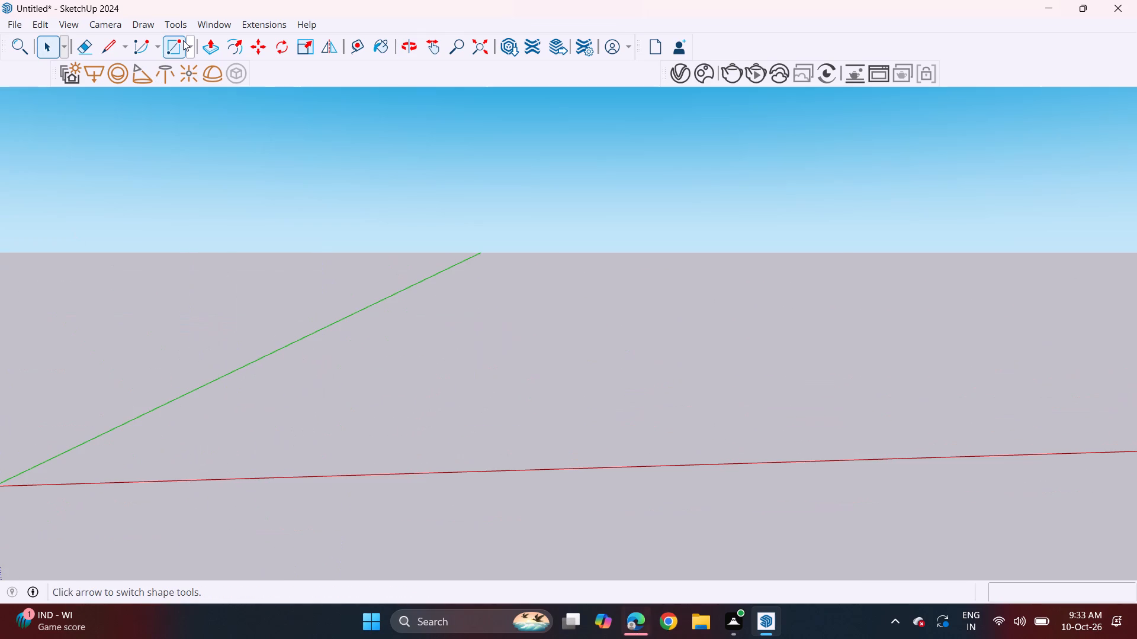
{"action": "left_click", "coordinate": [171, 49]}
{"action": "middle_click_drag", "start_coordinate": [400, 400], "coordinate": [400, 423]}
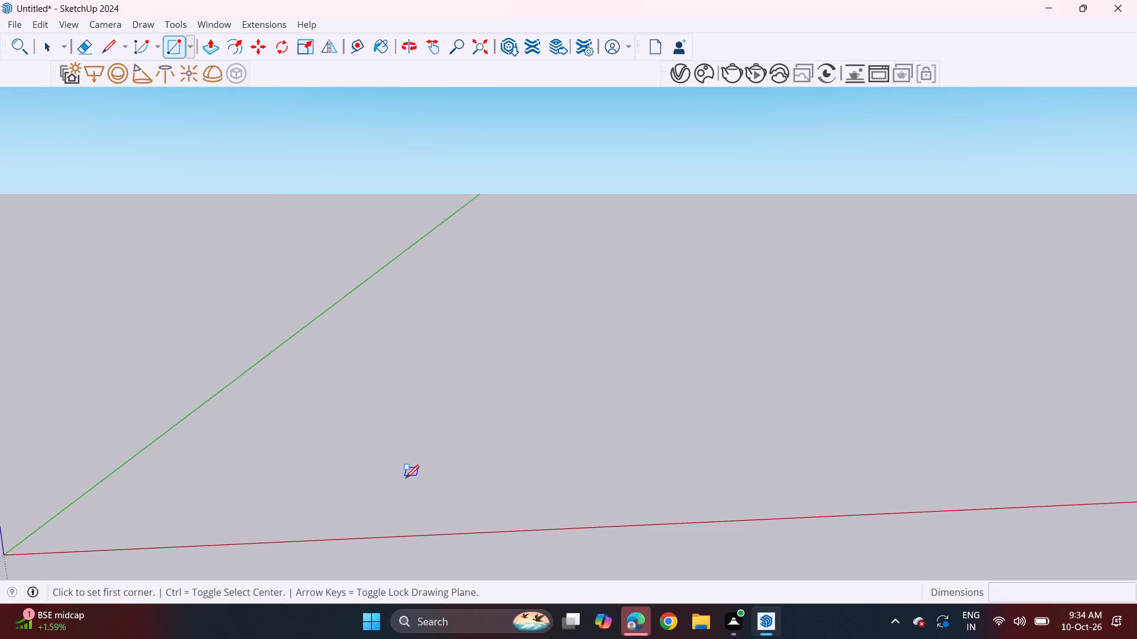
{"action": "left_click", "coordinate": [464, 485]}
{"action": "middle_click_drag", "start_coordinate": [532, 348], "coordinate": [530, 378]}
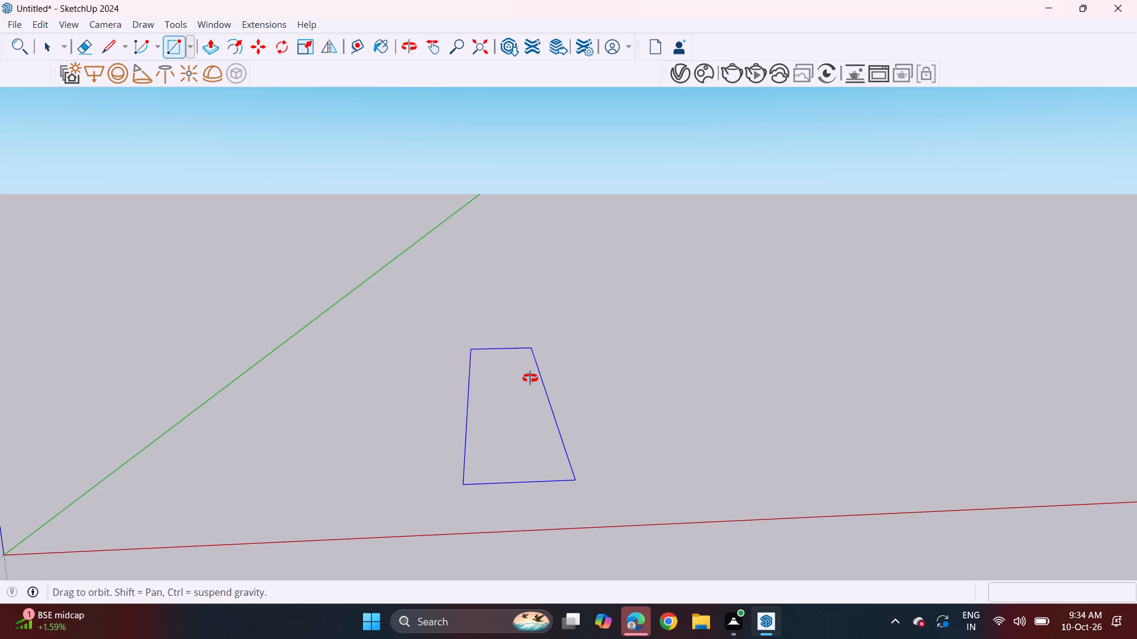
{"action": "middle_click_drag", "start_coordinate": [530, 378], "coordinate": [530, 419]}
{"action": "left_click", "coordinate": [643, 399]}
Push/Pull the ground rectangle up 10' into a block.
{"action": "middle_click_drag", "start_coordinate": [682, 566], "coordinate": [625, 401]}
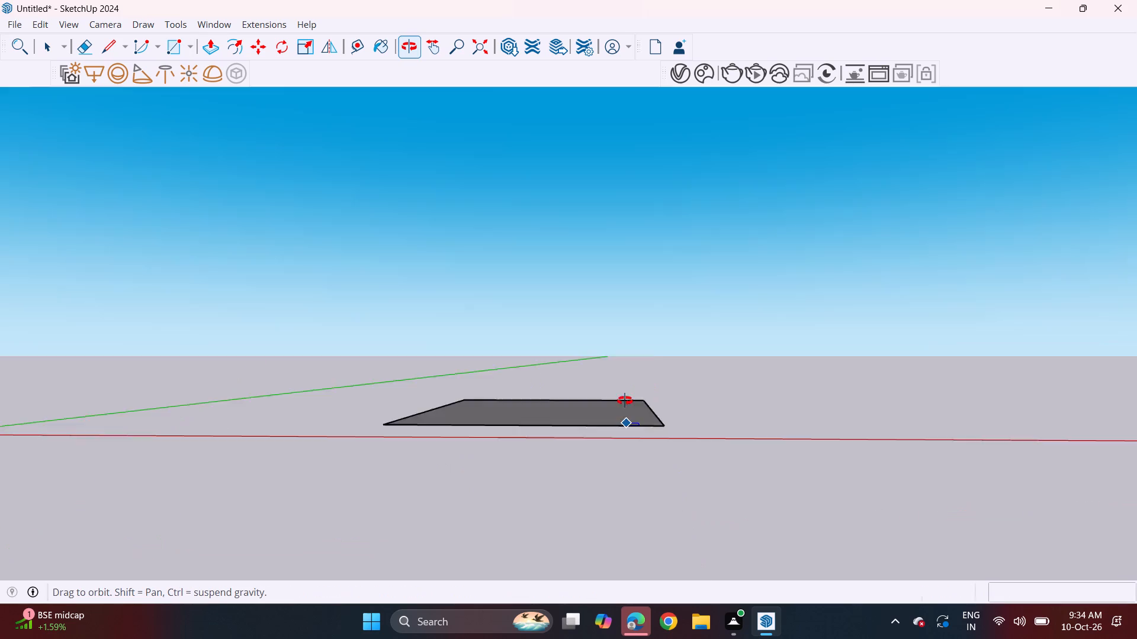
{"action": "middle_click_drag", "start_coordinate": [625, 401], "coordinate": [647, 464]}
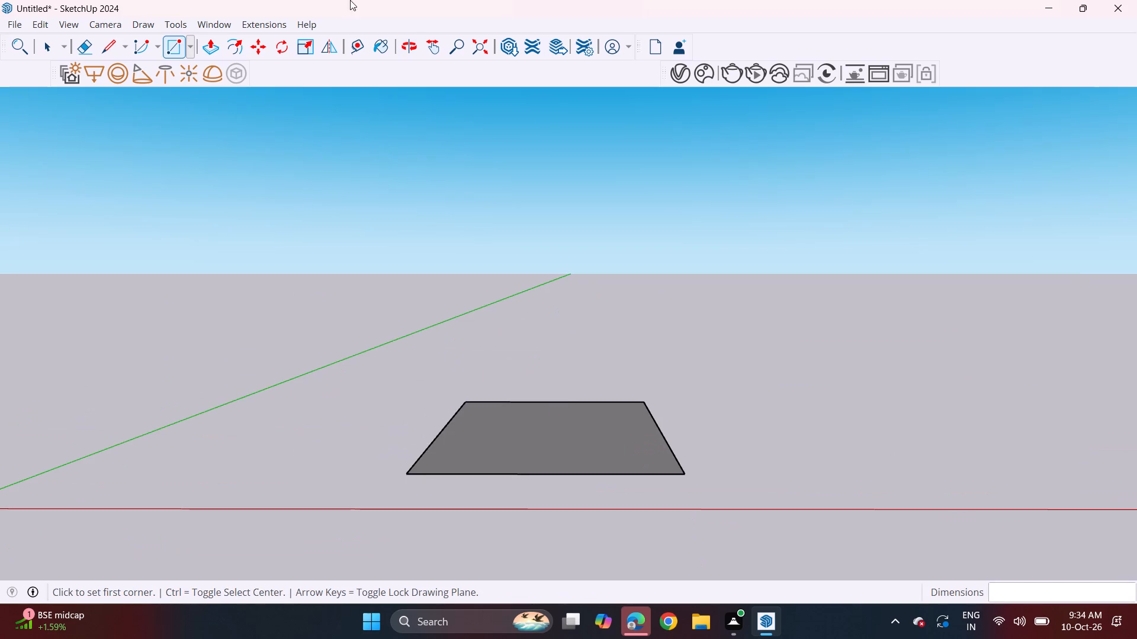
{"action": "left_click", "coordinate": [221, 50]}
{"action": "left_click", "coordinate": [577, 442]}
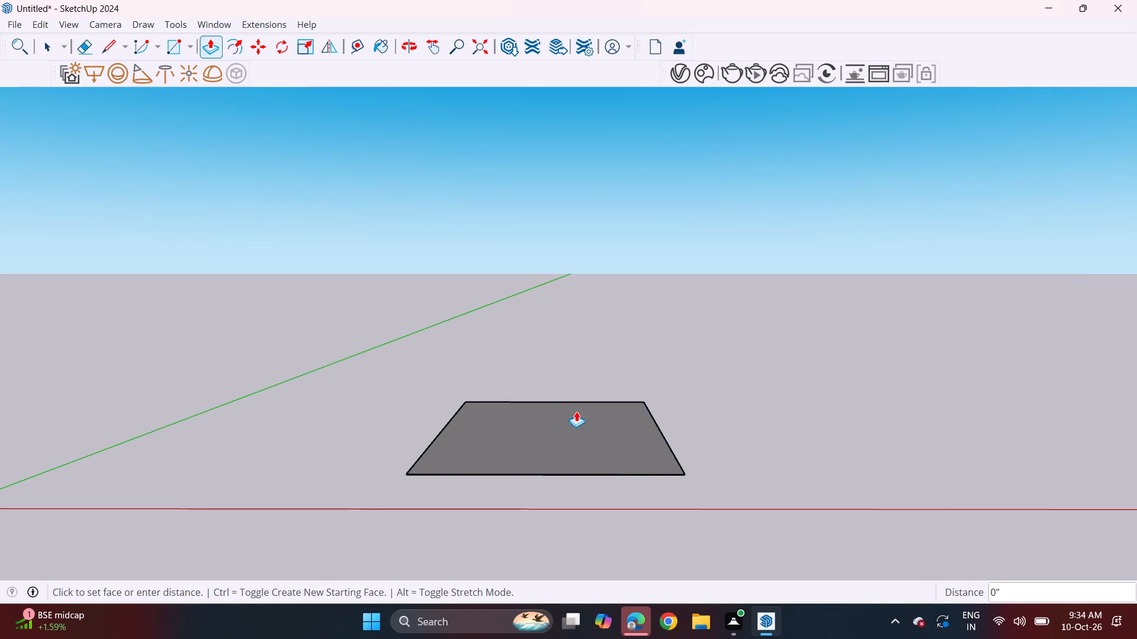
{"action": "type", "text": "10'"}
{"action": "key", "text": "Return"}
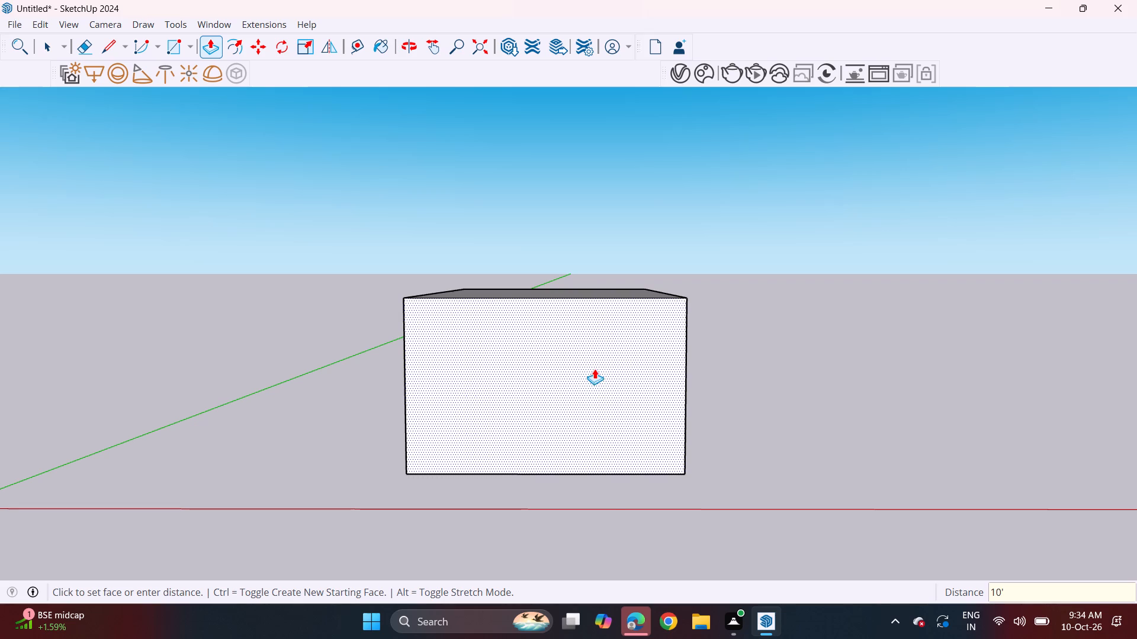
Extend the block along the red axis by pulling its side face outward about 16'.
{"action": "middle_click_drag", "start_coordinate": [595, 369], "coordinate": [587, 367]}
{"action": "middle_click_drag", "start_coordinate": [636, 381], "coordinate": [567, 362]}
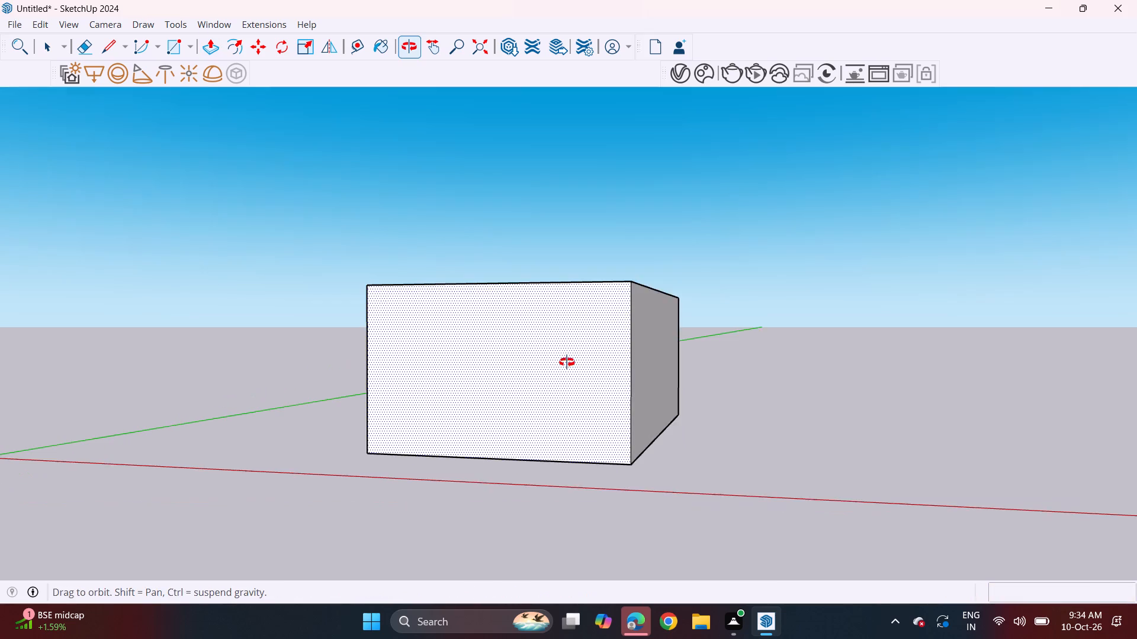
{"action": "middle_click_drag", "start_coordinate": [567, 362], "coordinate": [571, 372]}
{"action": "left_click", "coordinate": [651, 404]}
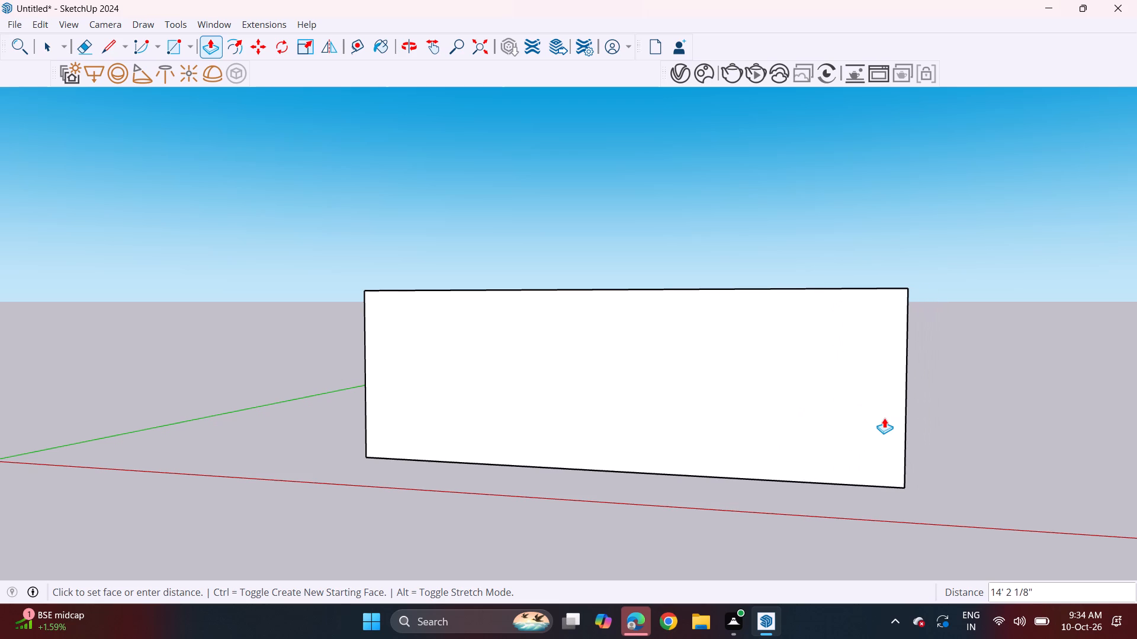
{"action": "left_click", "coordinate": [917, 418]}
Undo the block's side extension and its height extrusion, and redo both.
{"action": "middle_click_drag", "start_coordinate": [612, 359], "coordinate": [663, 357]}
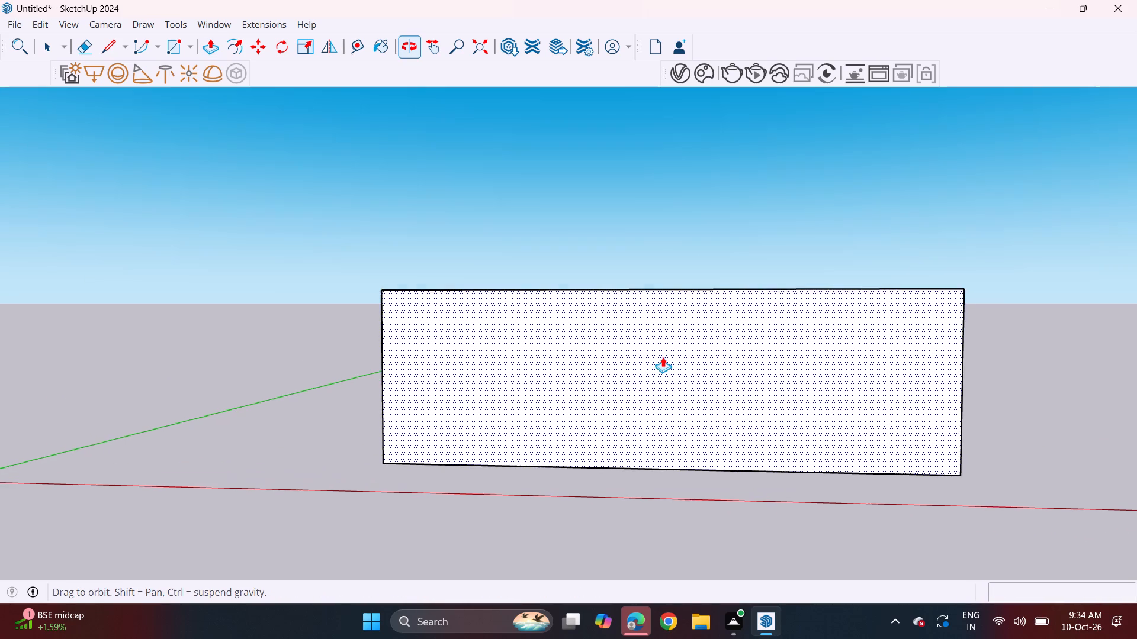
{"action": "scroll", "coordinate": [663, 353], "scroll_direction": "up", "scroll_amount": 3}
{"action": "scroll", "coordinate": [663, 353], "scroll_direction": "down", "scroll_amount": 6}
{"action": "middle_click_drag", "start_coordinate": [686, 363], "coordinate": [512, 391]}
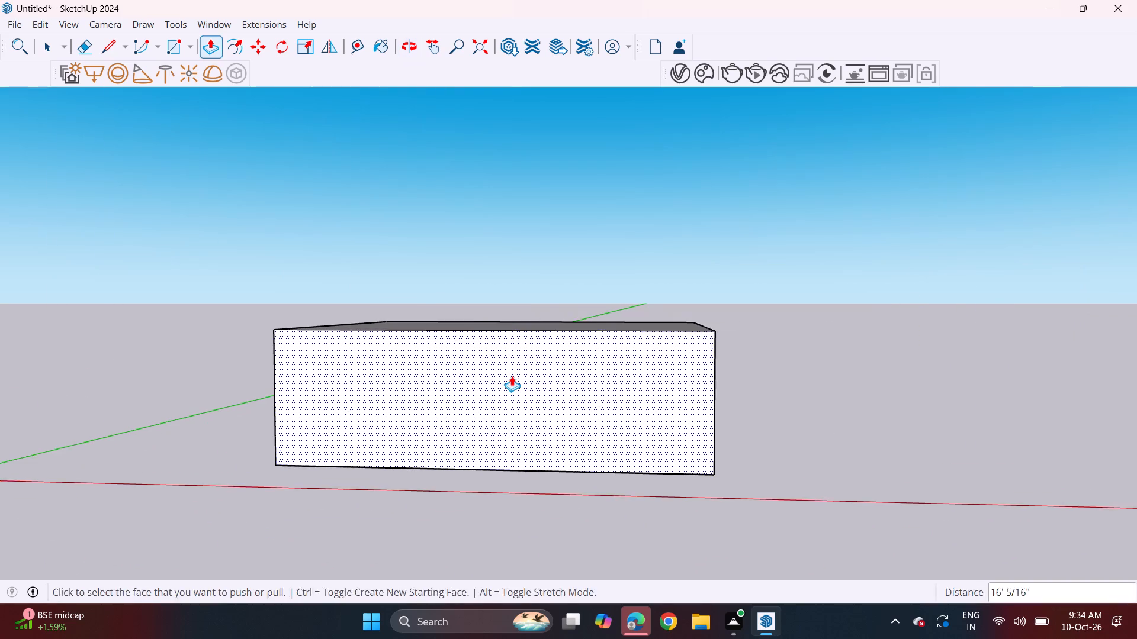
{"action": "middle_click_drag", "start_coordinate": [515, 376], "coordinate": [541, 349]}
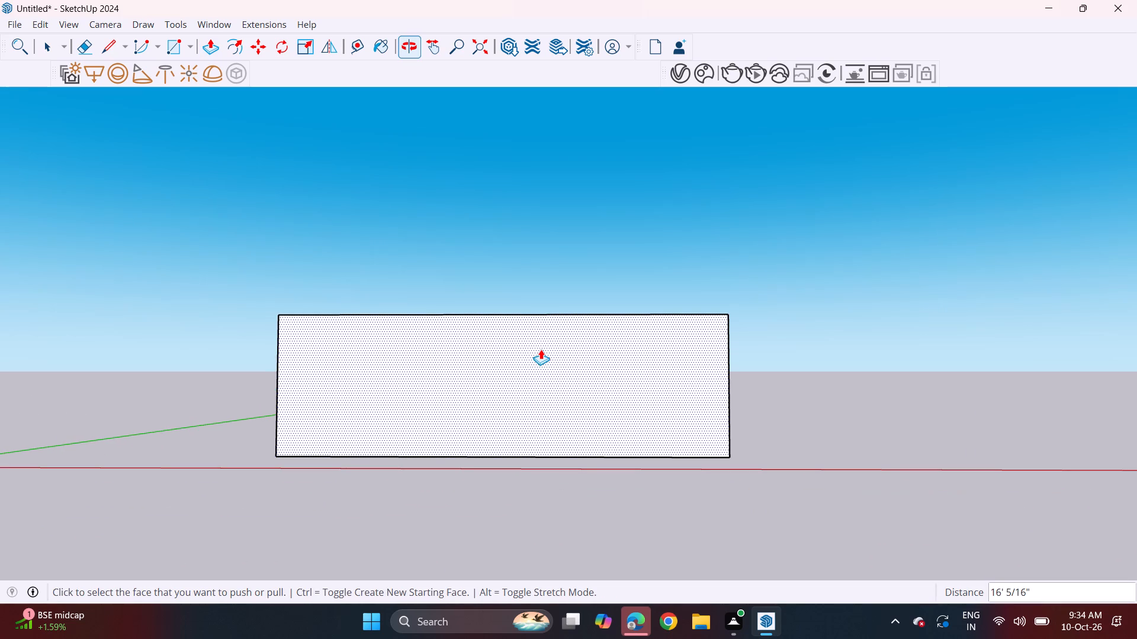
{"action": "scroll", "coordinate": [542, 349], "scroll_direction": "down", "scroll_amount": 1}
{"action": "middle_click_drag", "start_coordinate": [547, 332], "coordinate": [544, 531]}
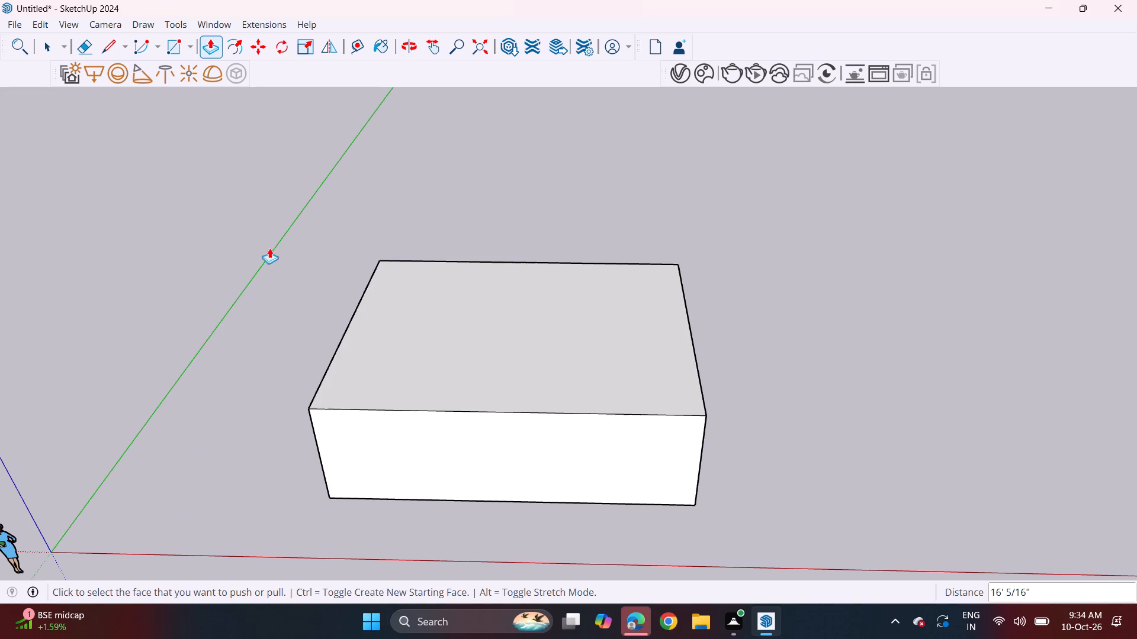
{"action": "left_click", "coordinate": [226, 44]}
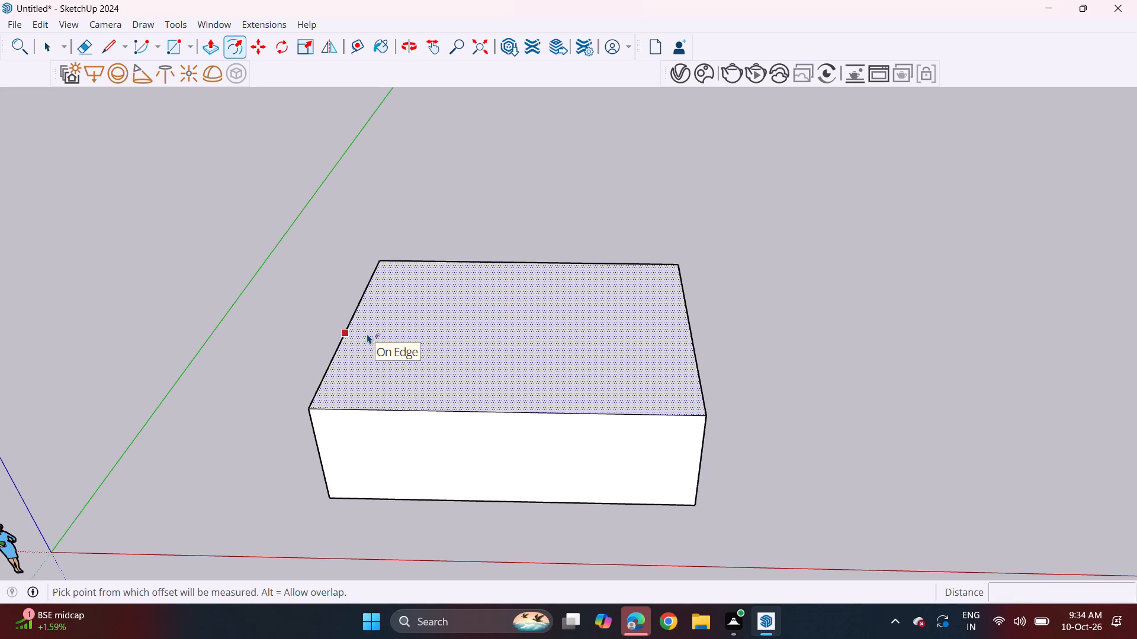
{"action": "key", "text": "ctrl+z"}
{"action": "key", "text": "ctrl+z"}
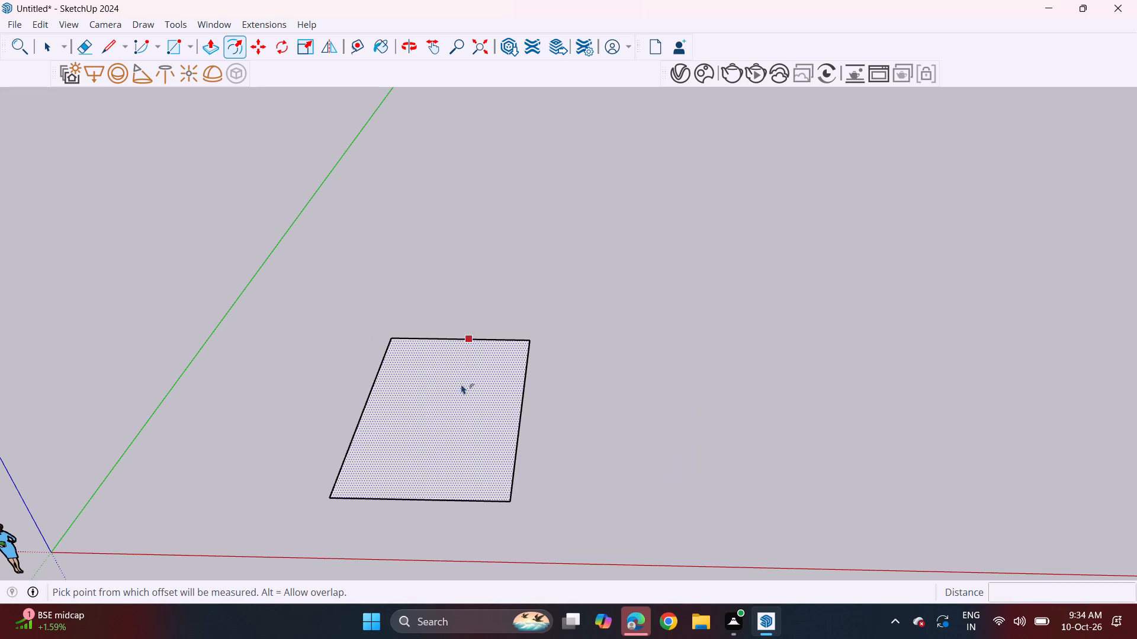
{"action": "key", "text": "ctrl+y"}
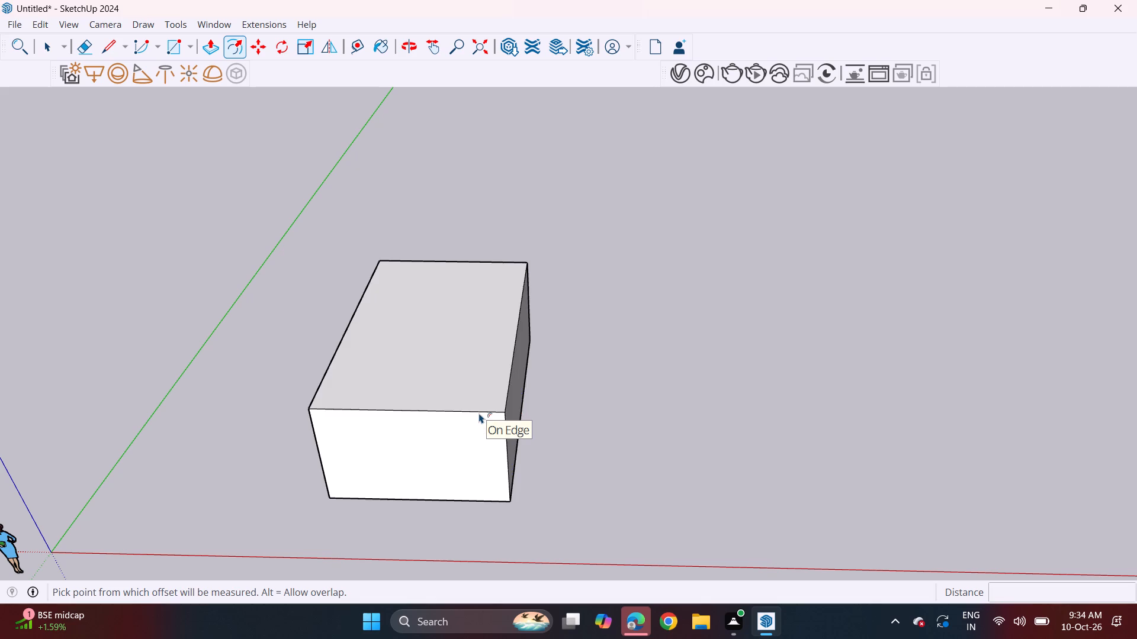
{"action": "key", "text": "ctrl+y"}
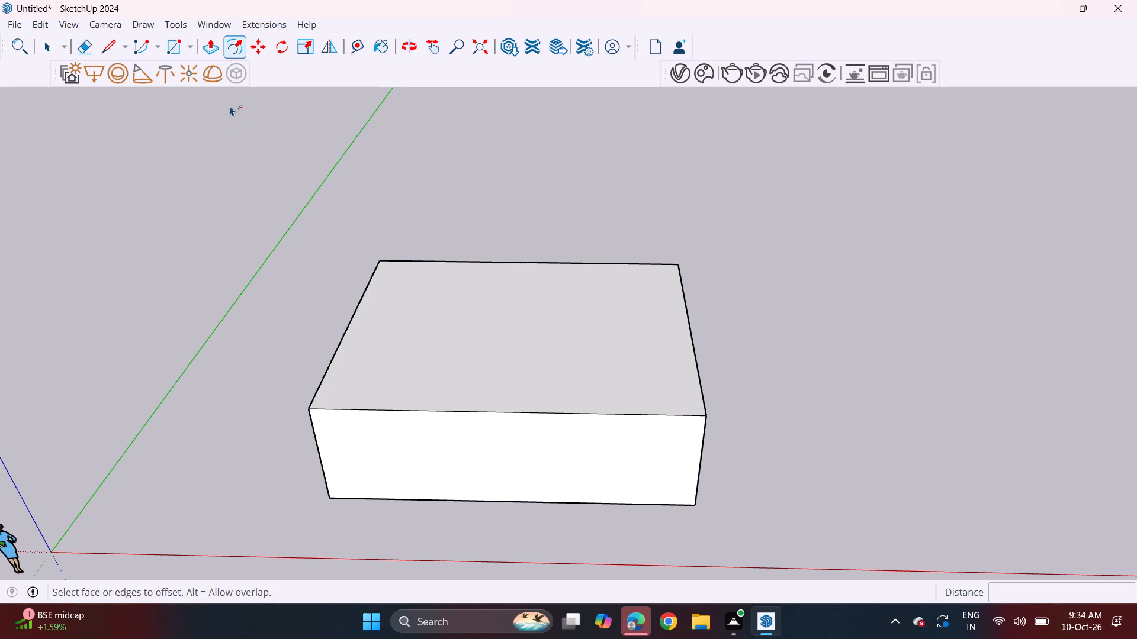
Push the block's top face down about 9' 4" to leave a thin base slab.
{"action": "left_click", "coordinate": [200, 50]}
{"action": "left_click", "coordinate": [388, 366]}
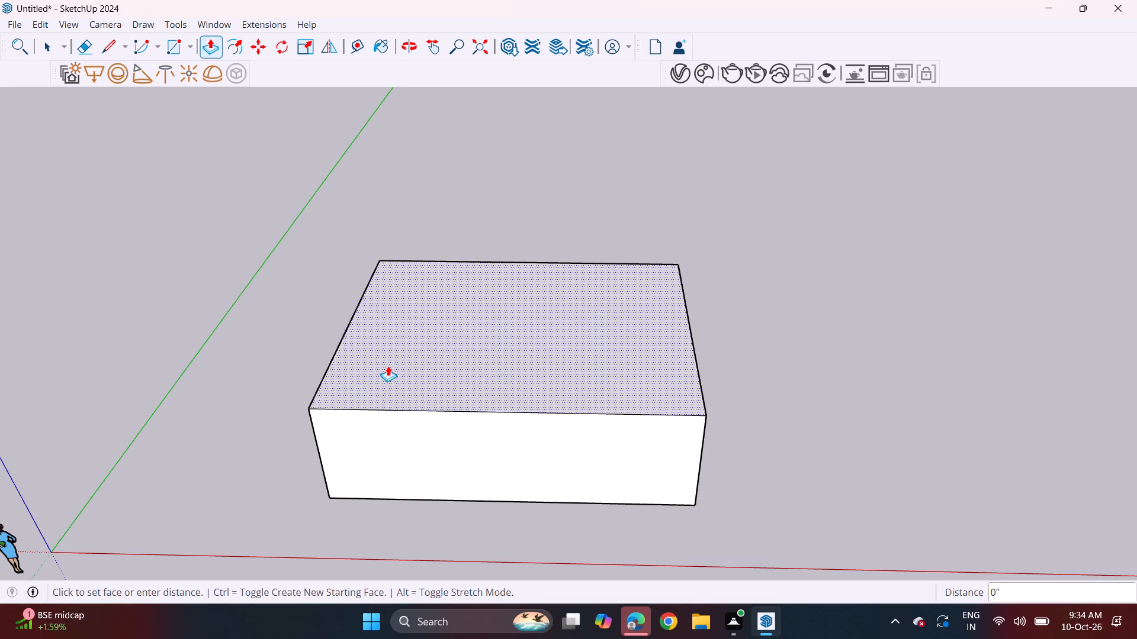
{"action": "left_click", "coordinate": [396, 448]}
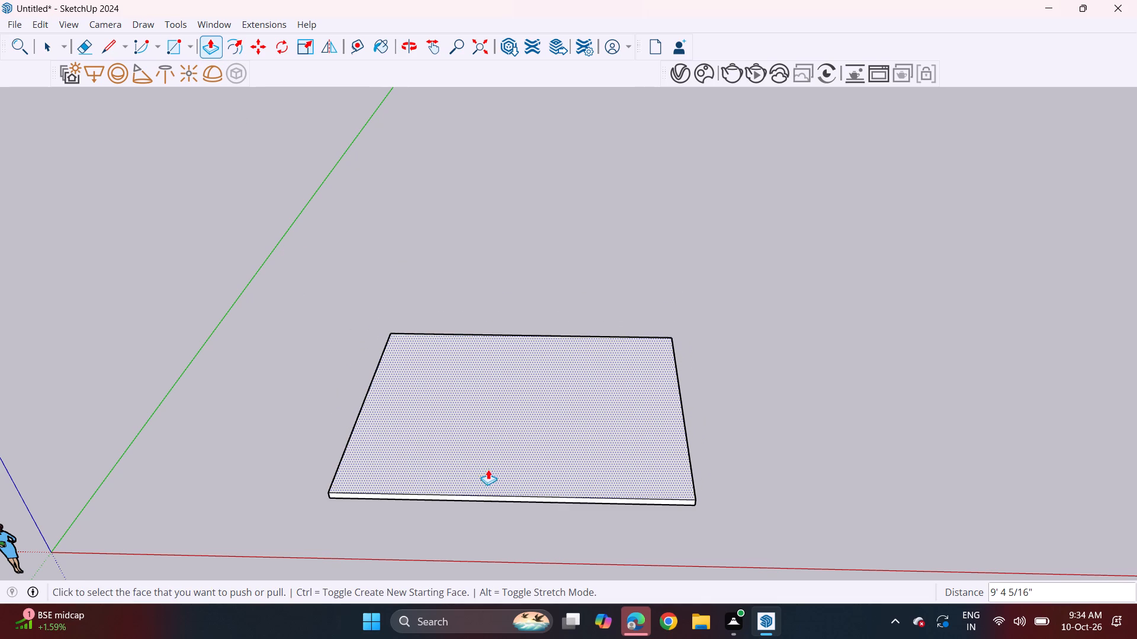
Offset the slab's top face outline inward about 5" to mark the wall thickness.
{"action": "left_click", "coordinate": [237, 42]}
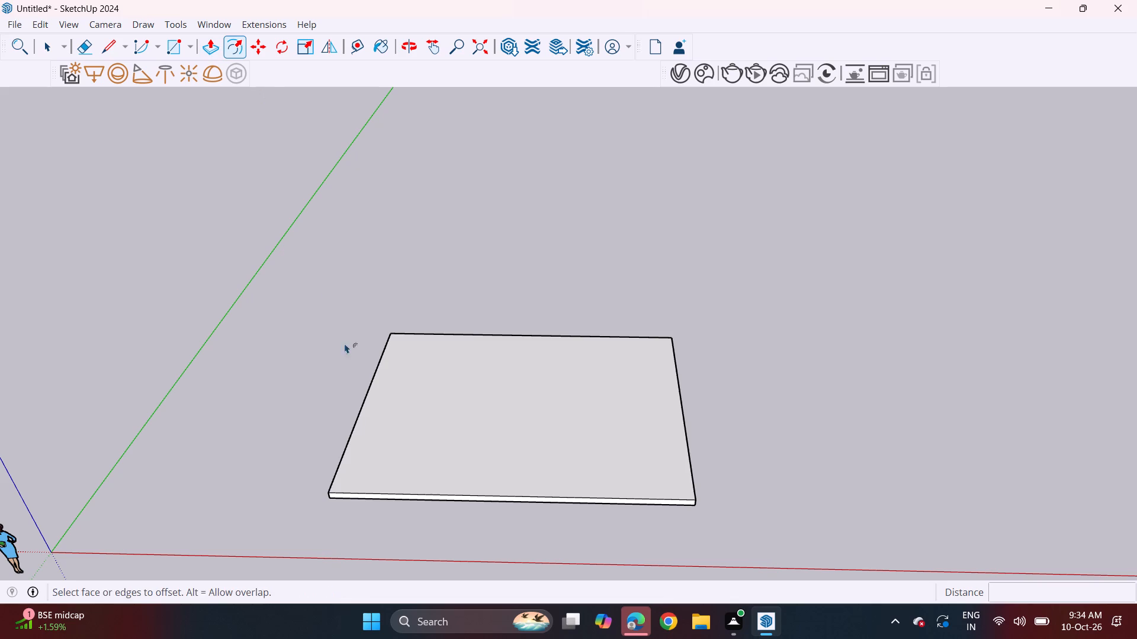
{"action": "left_click", "coordinate": [373, 410]}
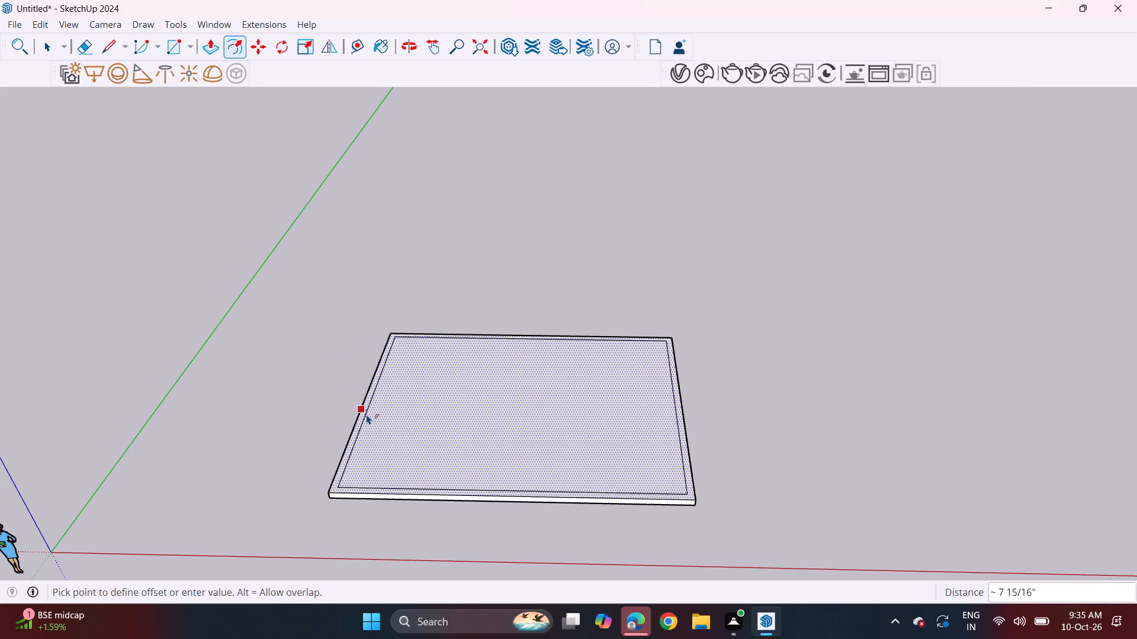
{"action": "left_click", "coordinate": [364, 416]}
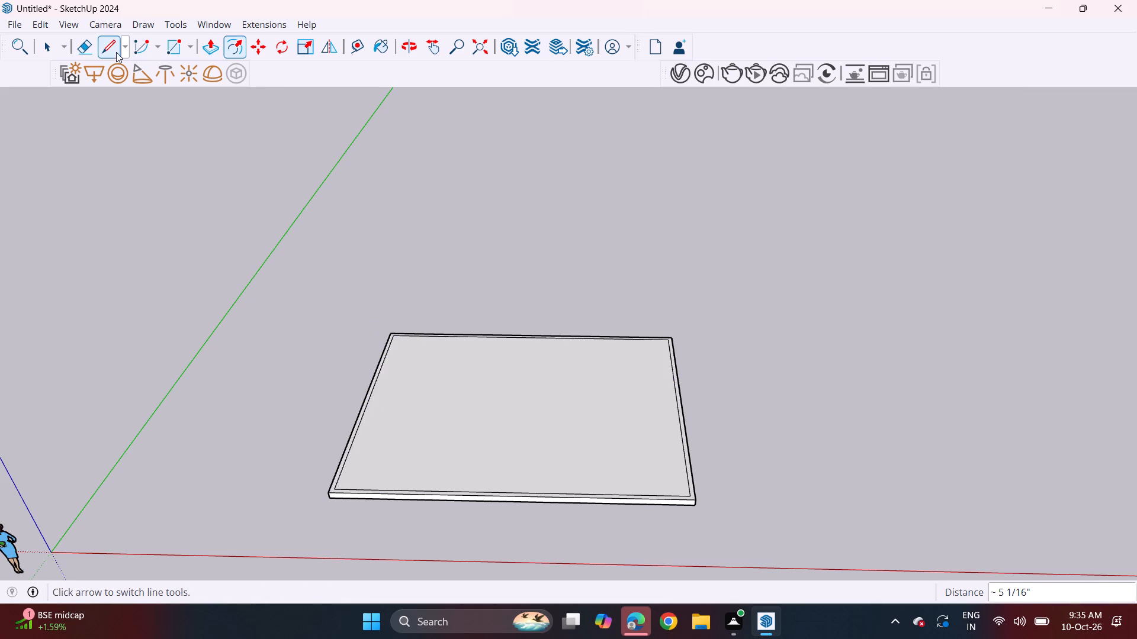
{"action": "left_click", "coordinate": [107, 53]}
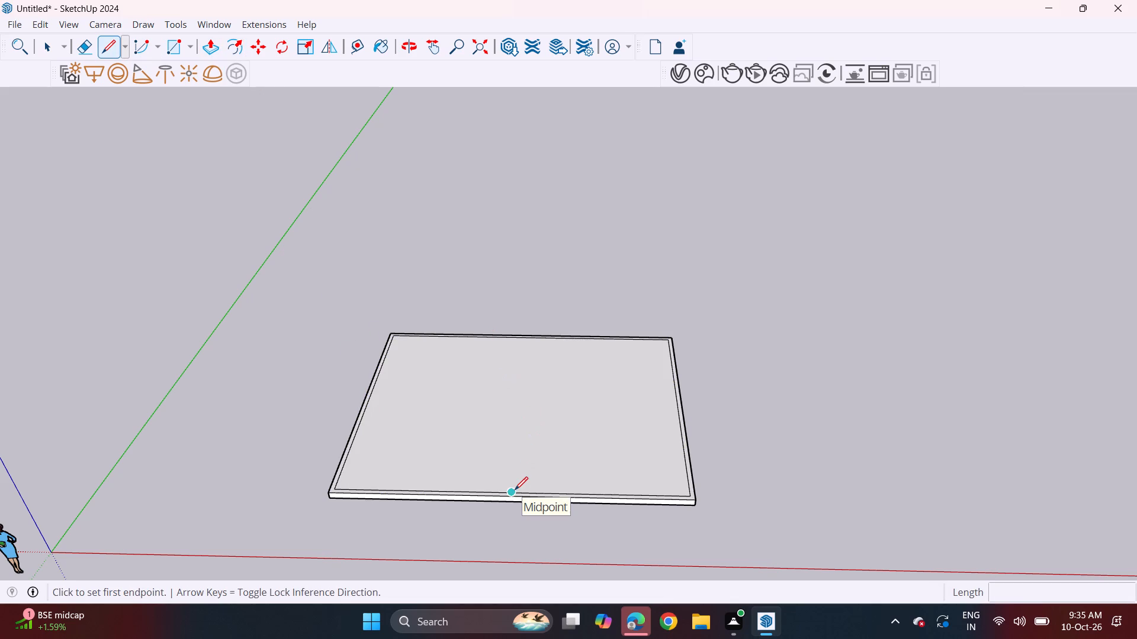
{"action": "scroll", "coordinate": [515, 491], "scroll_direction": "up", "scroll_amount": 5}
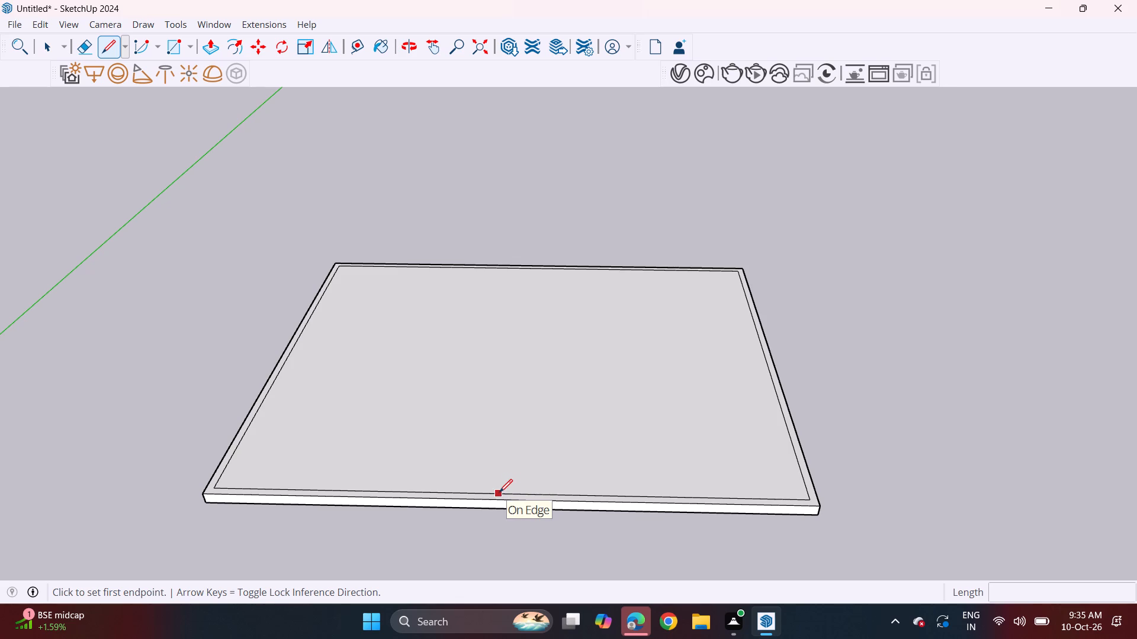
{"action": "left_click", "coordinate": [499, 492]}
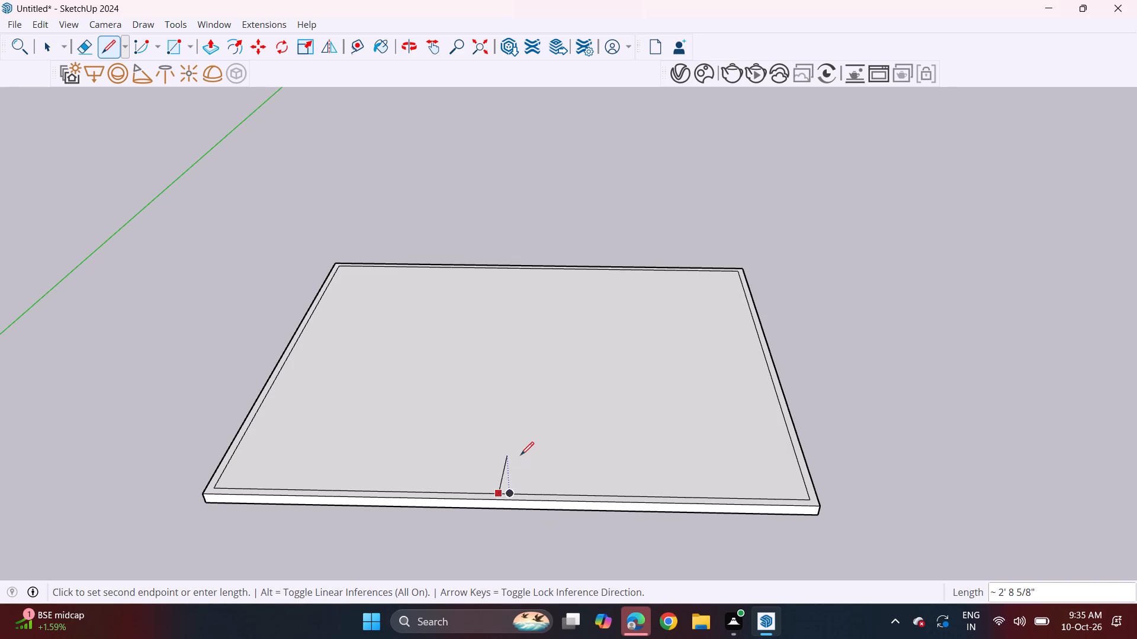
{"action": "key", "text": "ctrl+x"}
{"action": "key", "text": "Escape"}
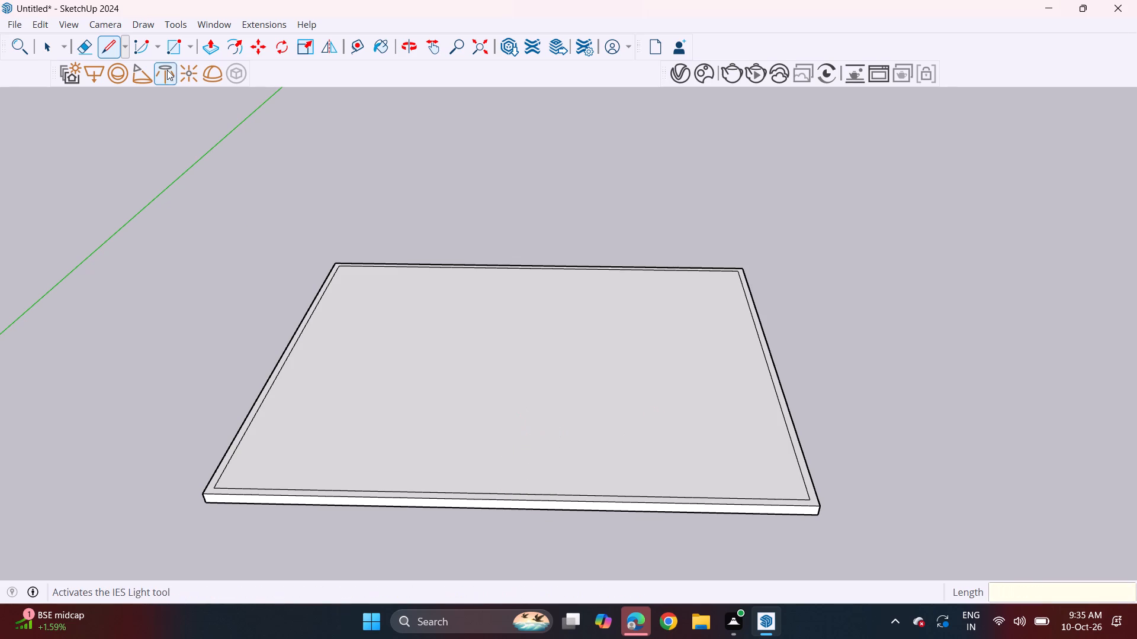
Place a guide line about 14' 11" in from the slab's left inner wall outline, running front to back.
{"action": "key", "text": "t"}
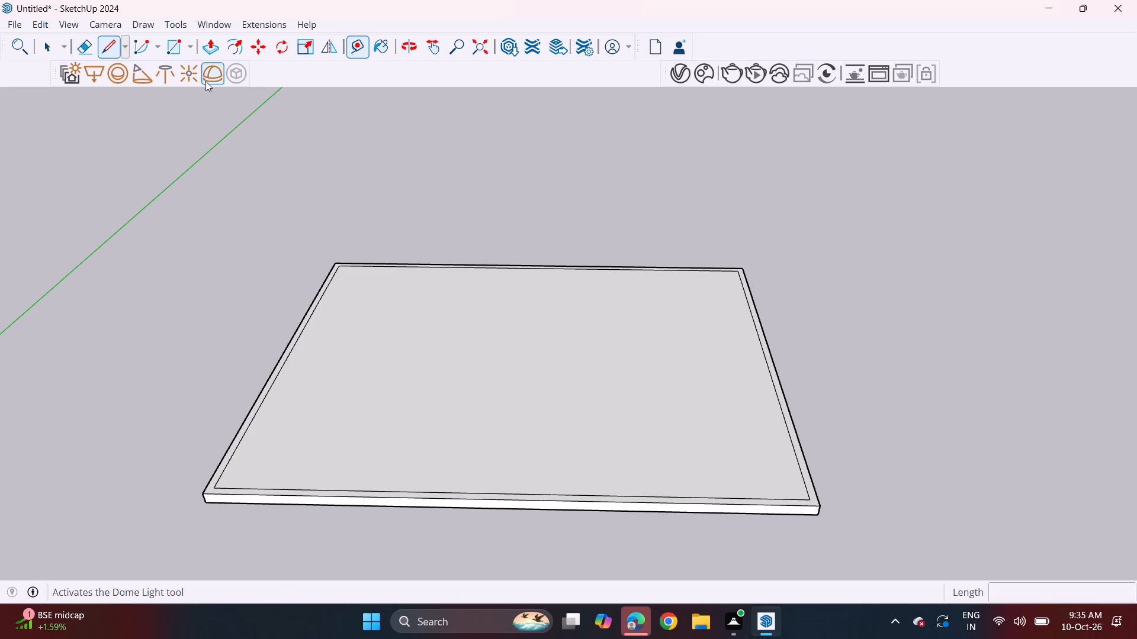
{"action": "left_click", "coordinate": [294, 350]}
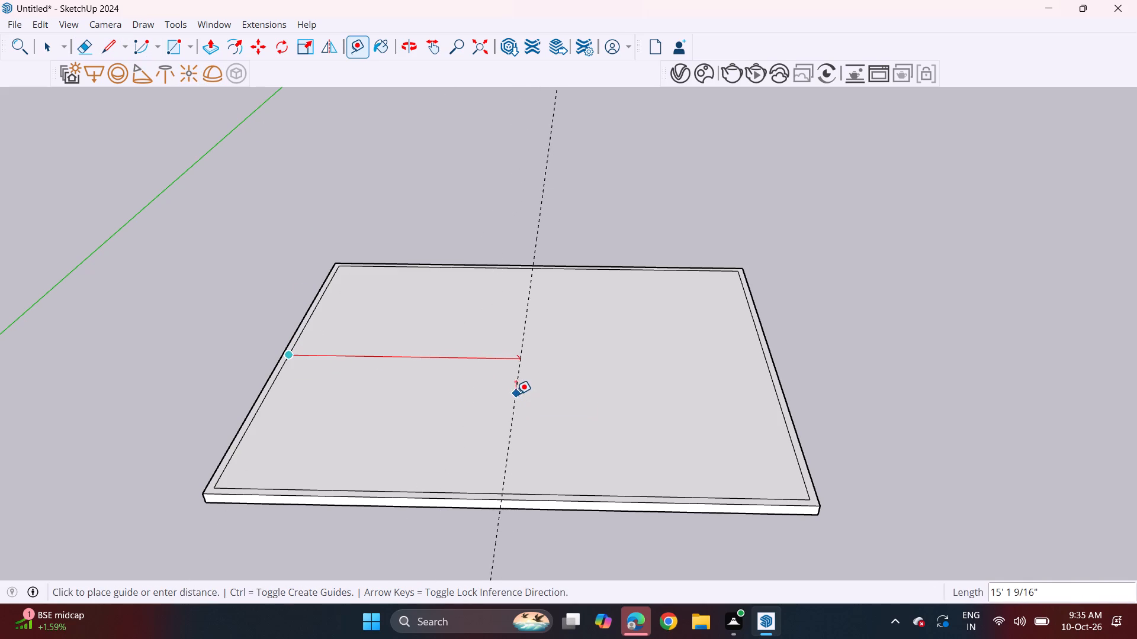
{"action": "middle_click_drag", "start_coordinate": [526, 386], "coordinate": [546, 201]}
{"action": "middle_click_drag", "start_coordinate": [522, 346], "coordinate": [562, 346]}
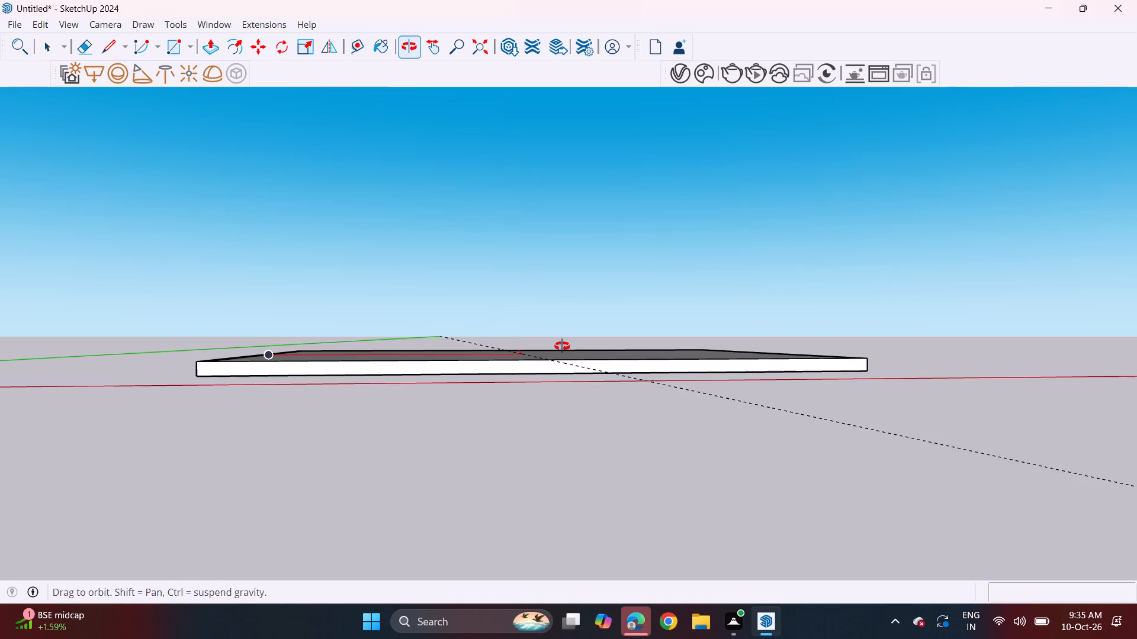
{"action": "middle_click_drag", "start_coordinate": [562, 346], "coordinate": [510, 571]}
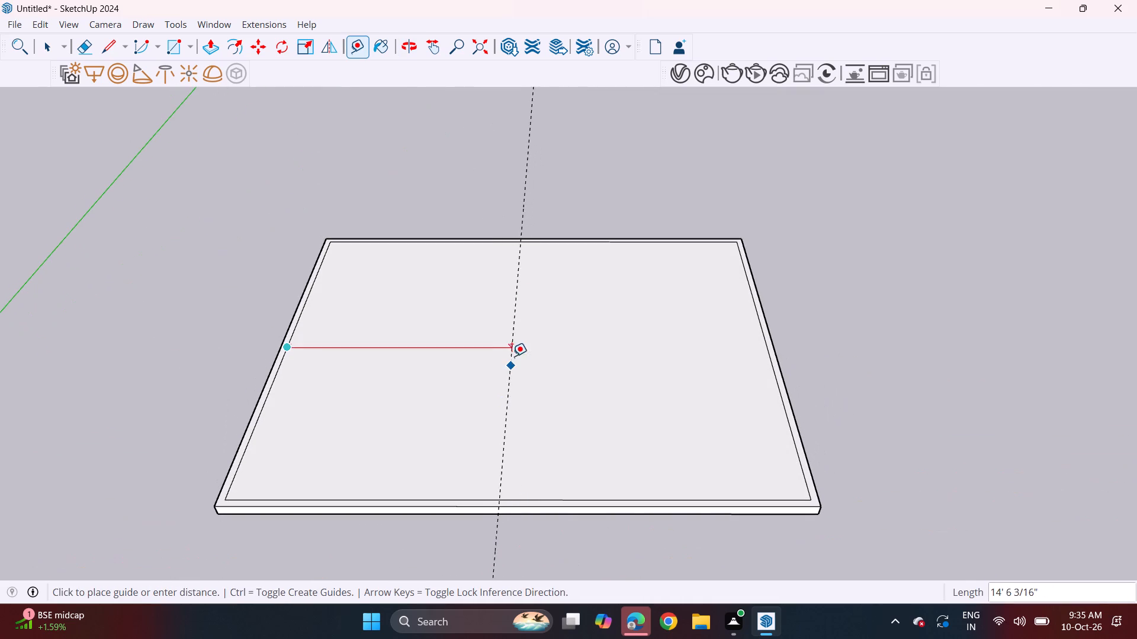
{"action": "middle_click_drag", "start_coordinate": [514, 301], "coordinate": [525, 478]}
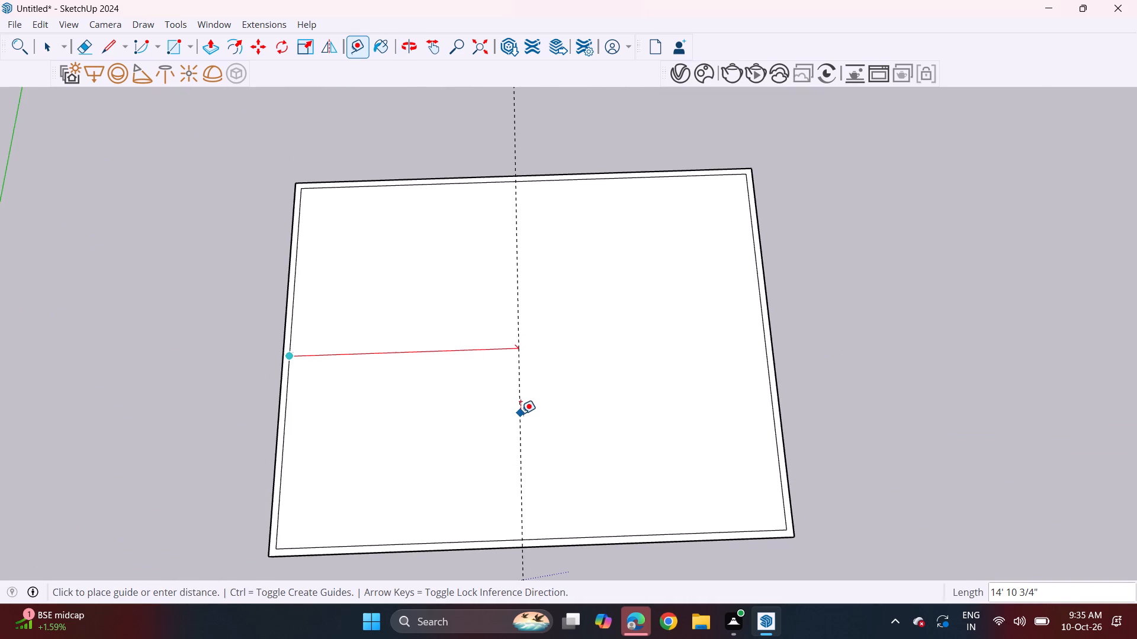
{"action": "left_click", "coordinate": [521, 414]}
Outline a front-right recess: draw a line about 8' 10" back along the guide, continuing about 16' 1" across to the right wall outline.
{"action": "middle_click_drag", "start_coordinate": [527, 443], "coordinate": [526, 257]}
{"action": "left_click", "coordinate": [109, 43]}
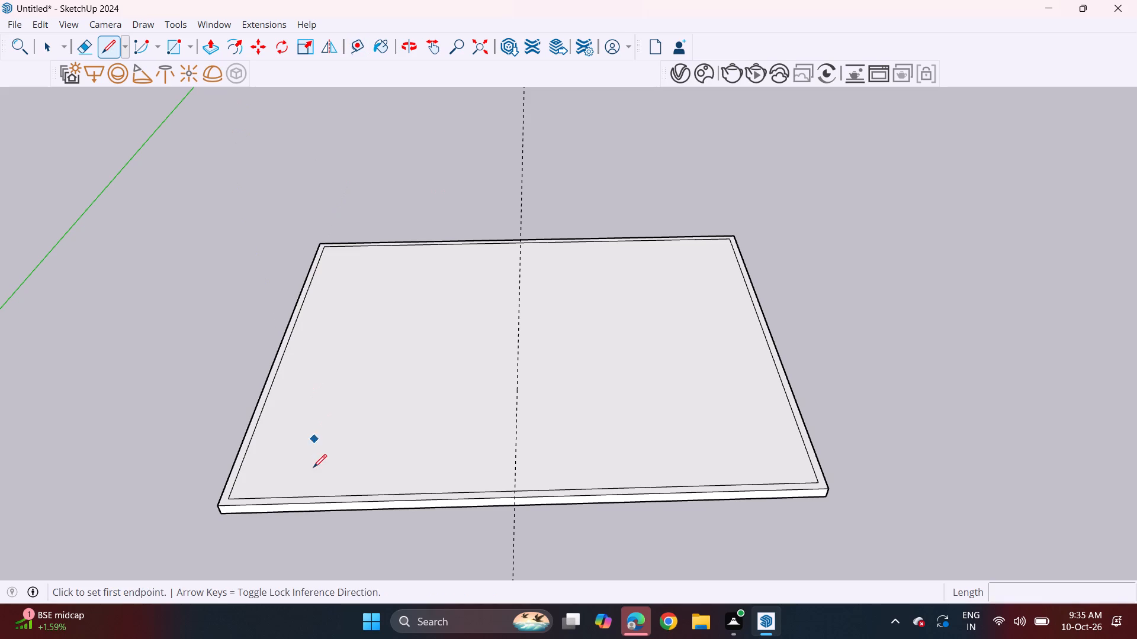
{"action": "left_click", "coordinate": [516, 491]}
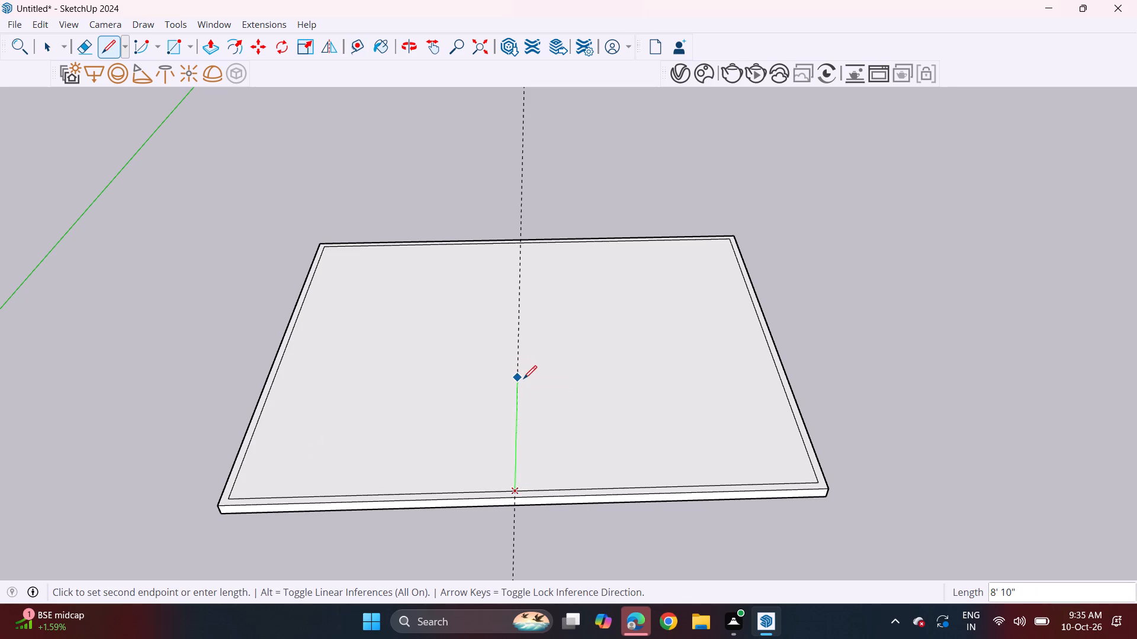
{"action": "left_click", "coordinate": [523, 379]}
{"action": "left_click", "coordinate": [781, 372]}
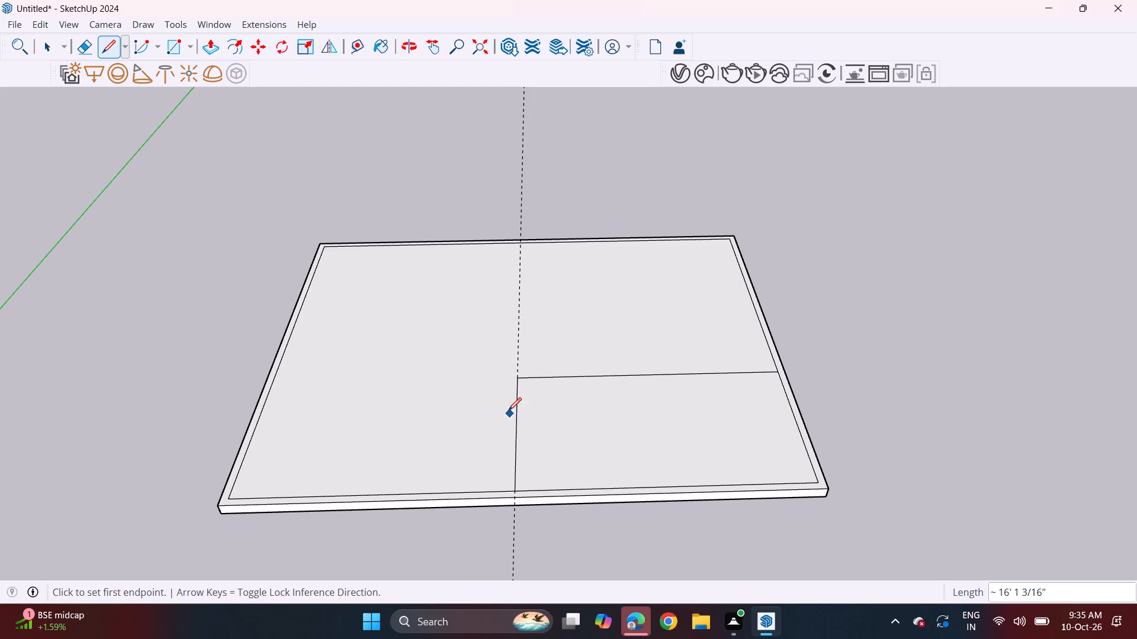
Offset the front-right recess outline inward about 8" to mark its wall thickness.
{"action": "left_click", "coordinate": [226, 54]}
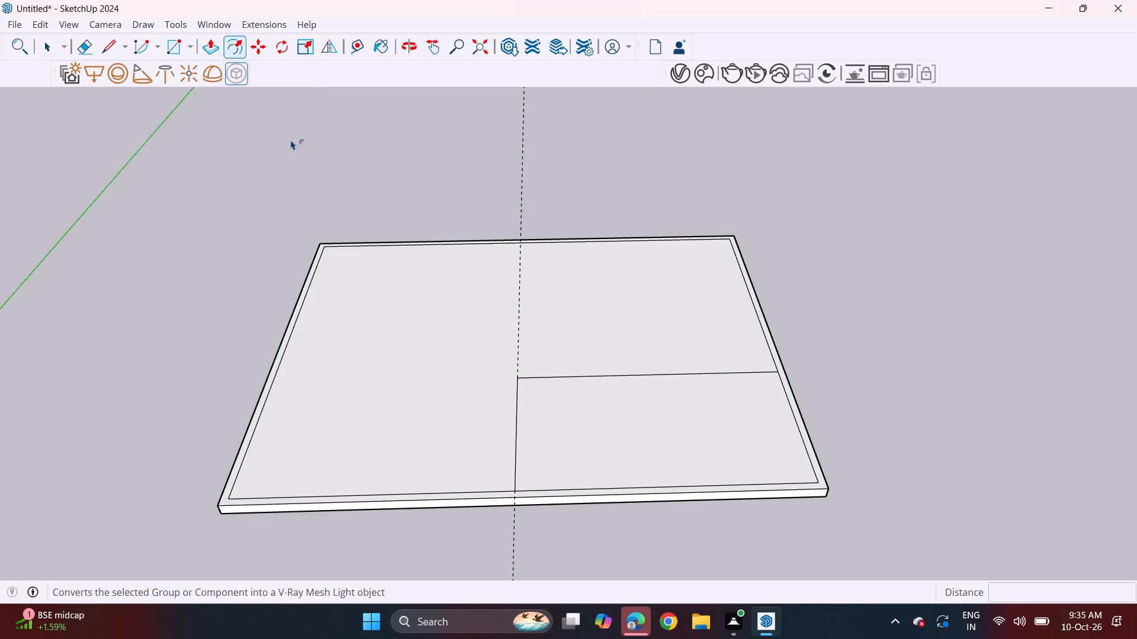
{"action": "left_click_drag", "start_coordinate": [525, 420], "coordinate": [530, 422]}
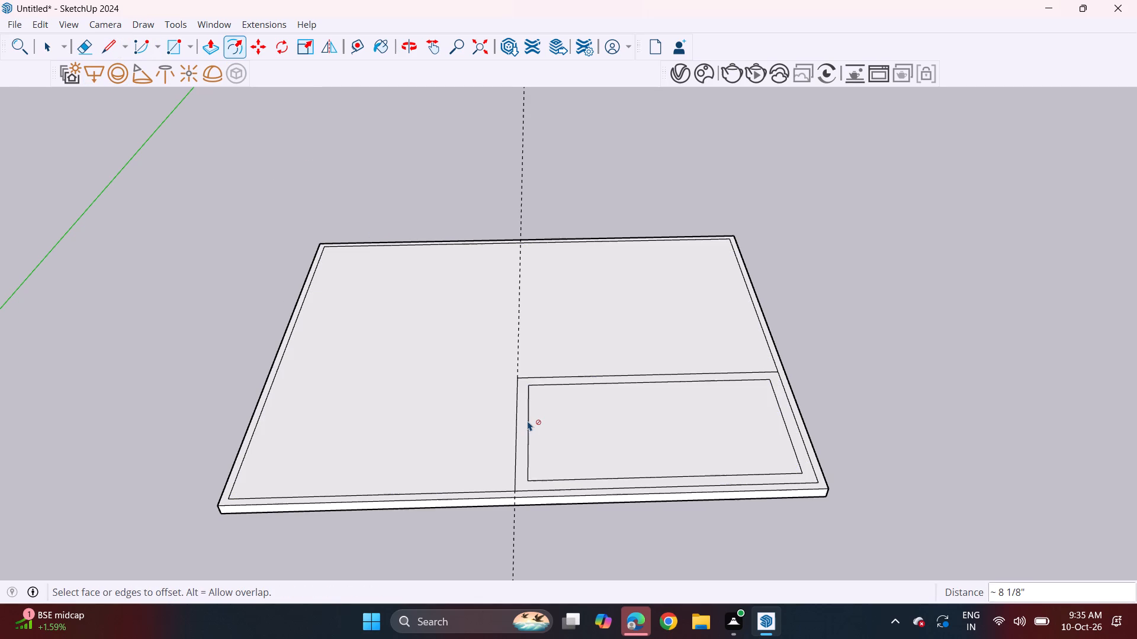
Draw lines about 1' 1" long extending the inset rectangle's two front corners to the slab's front and right edges.
{"action": "left_click", "coordinate": [107, 47]}
{"action": "left_click_drag", "start_coordinate": [531, 476], "coordinate": [532, 485]}
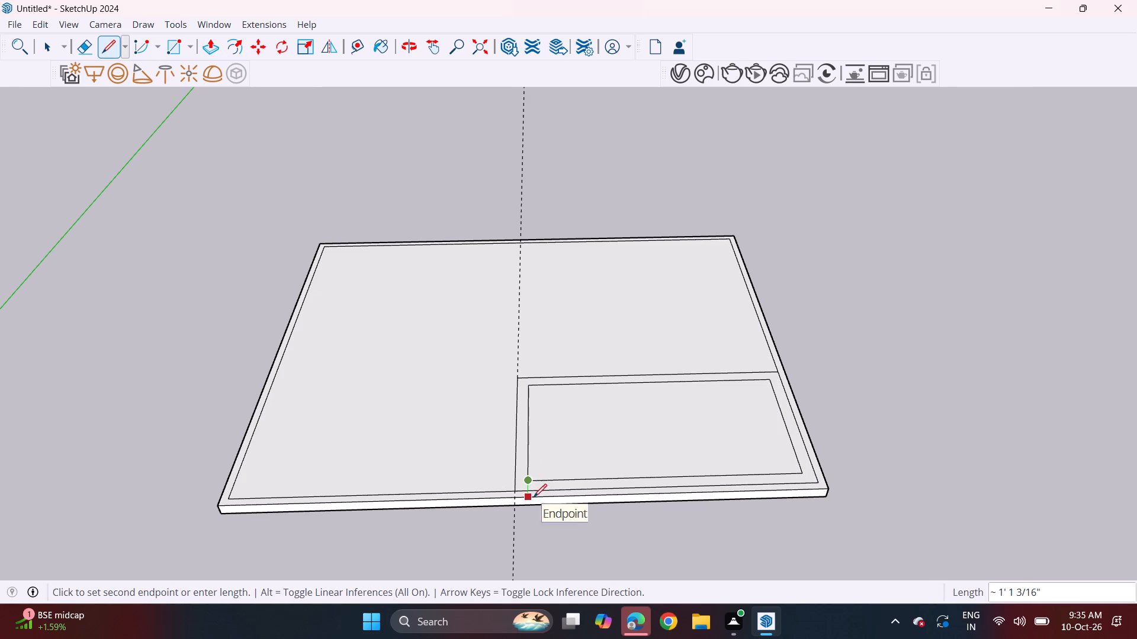
{"action": "left_click", "coordinate": [534, 497]}
{"action": "double_click", "coordinate": [802, 470]}
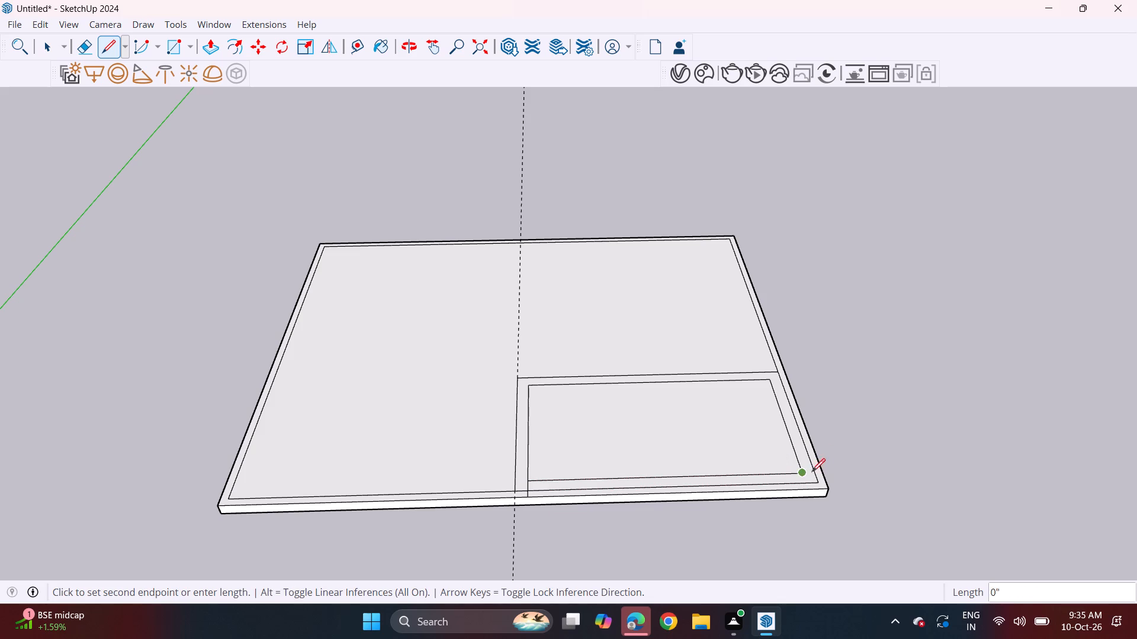
{"action": "left_click", "coordinate": [826, 473]}
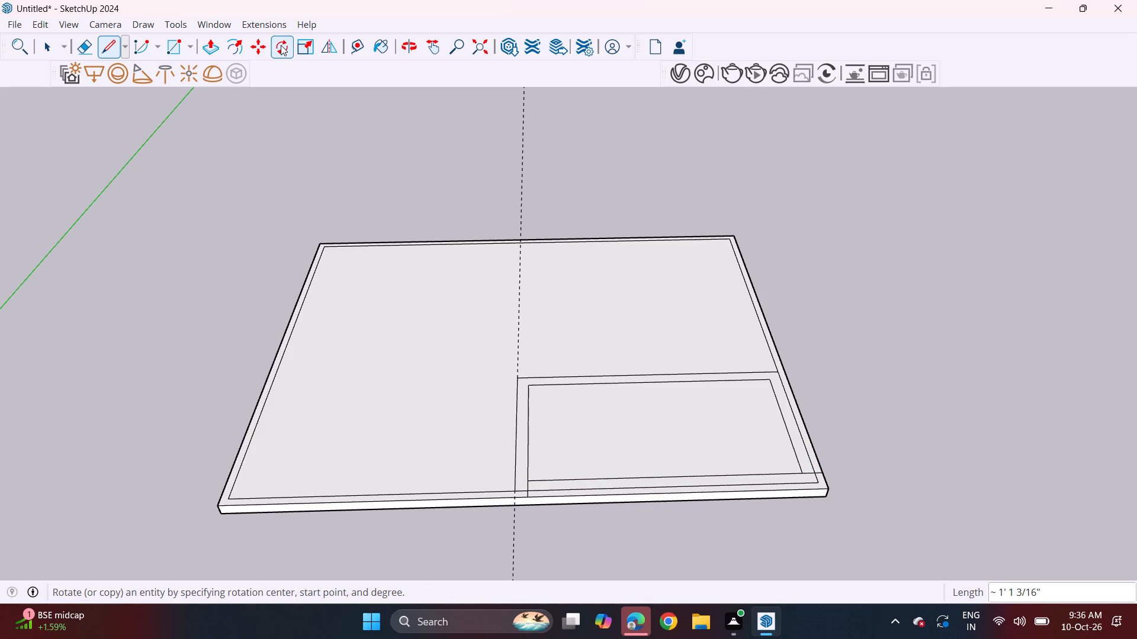
Erase the inset rectangle's front line and the leftover wall outline segments along the recess's front and at the front-right corner.
{"action": "left_click_drag", "start_coordinate": [84, 51], "coordinate": [92, 56]}
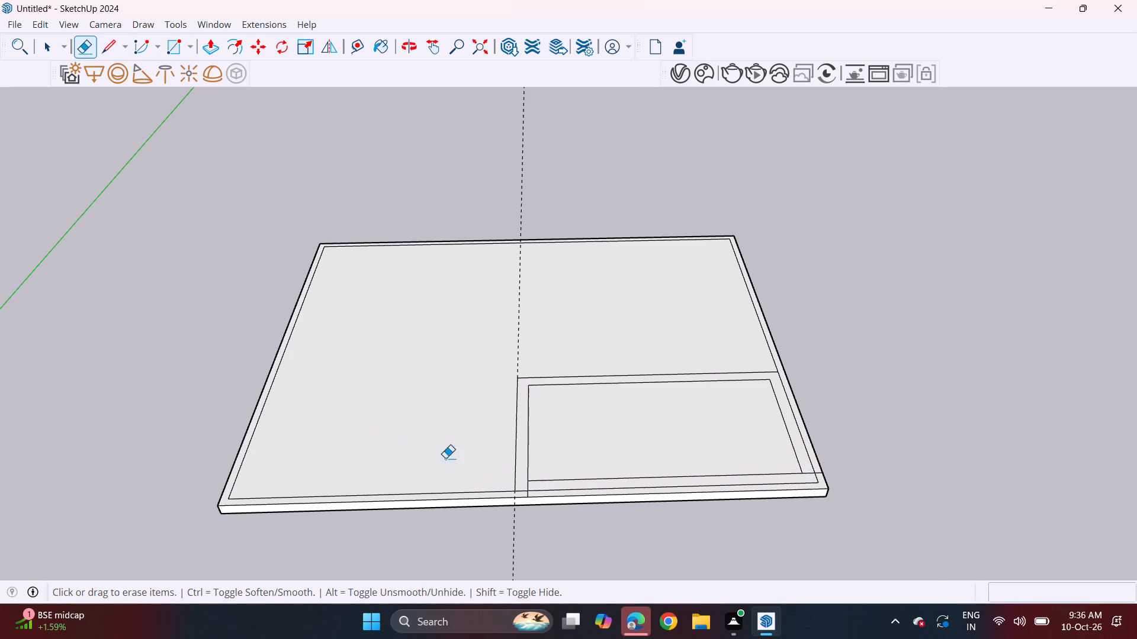
{"action": "scroll", "coordinate": [515, 476], "scroll_direction": "up", "scroll_amount": 10}
{"action": "left_click", "coordinate": [537, 502]}
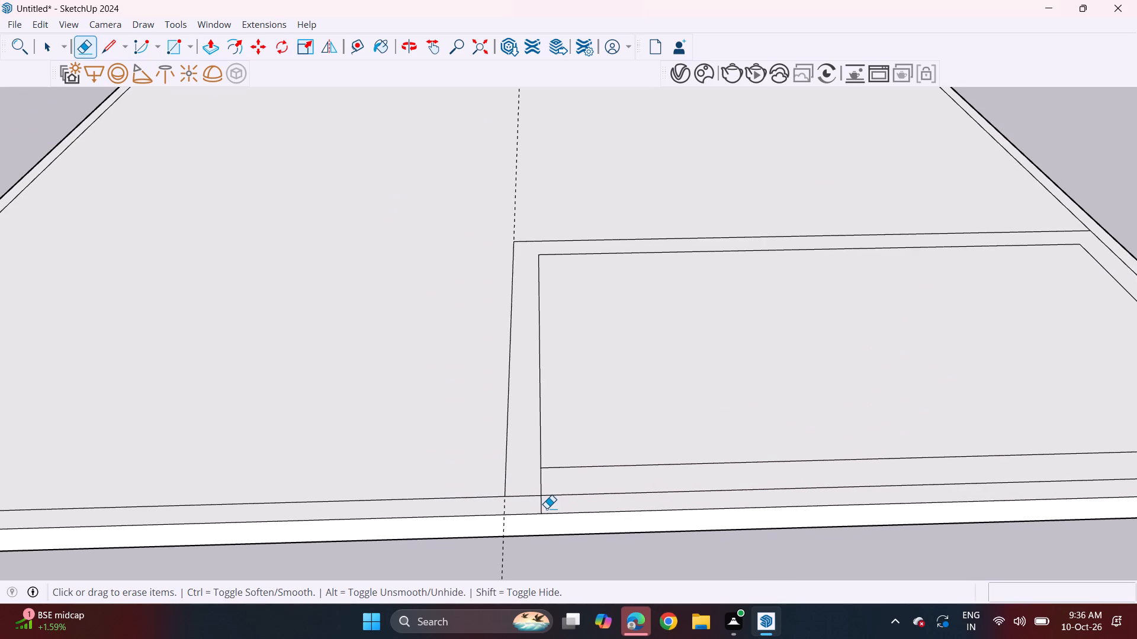
{"action": "left_click_drag", "start_coordinate": [547, 508], "coordinate": [541, 508]}
{"action": "left_click", "coordinate": [561, 494]}
{"action": "scroll", "coordinate": [576, 483], "scroll_direction": "down", "scroll_amount": 2}
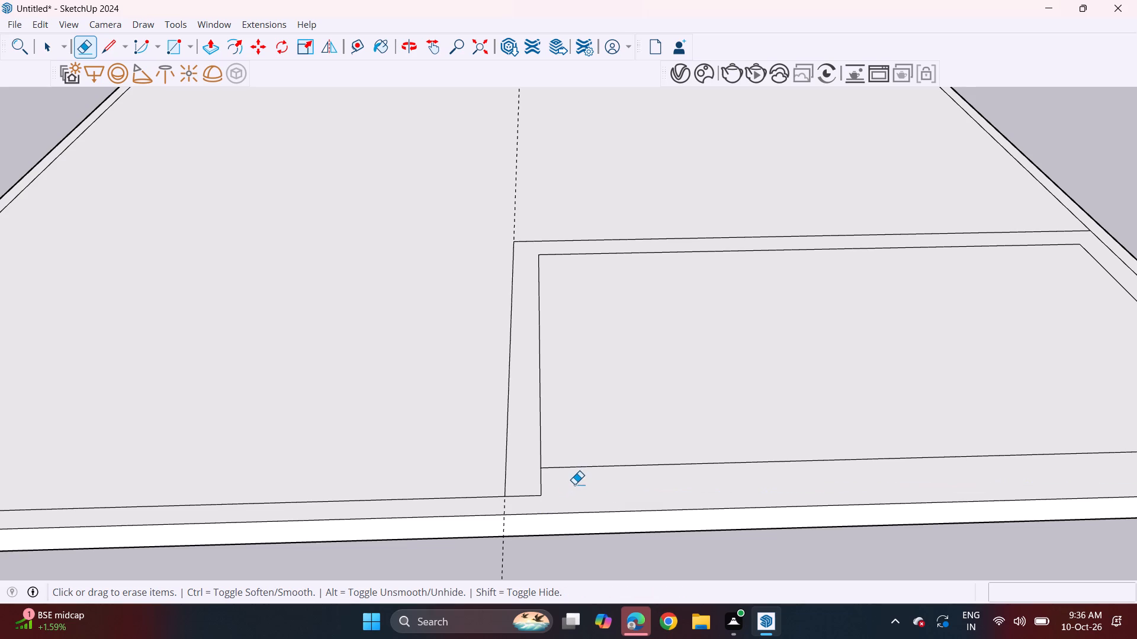
{"action": "scroll", "coordinate": [574, 484], "scroll_direction": "down", "scroll_amount": 2}
{"action": "left_click", "coordinate": [583, 477]}
{"action": "left_click", "coordinate": [590, 470]}
{"action": "left_click_drag", "start_coordinate": [623, 490], "coordinate": [625, 480]}
{"action": "left_click_drag", "start_coordinate": [629, 465], "coordinate": [632, 475]}
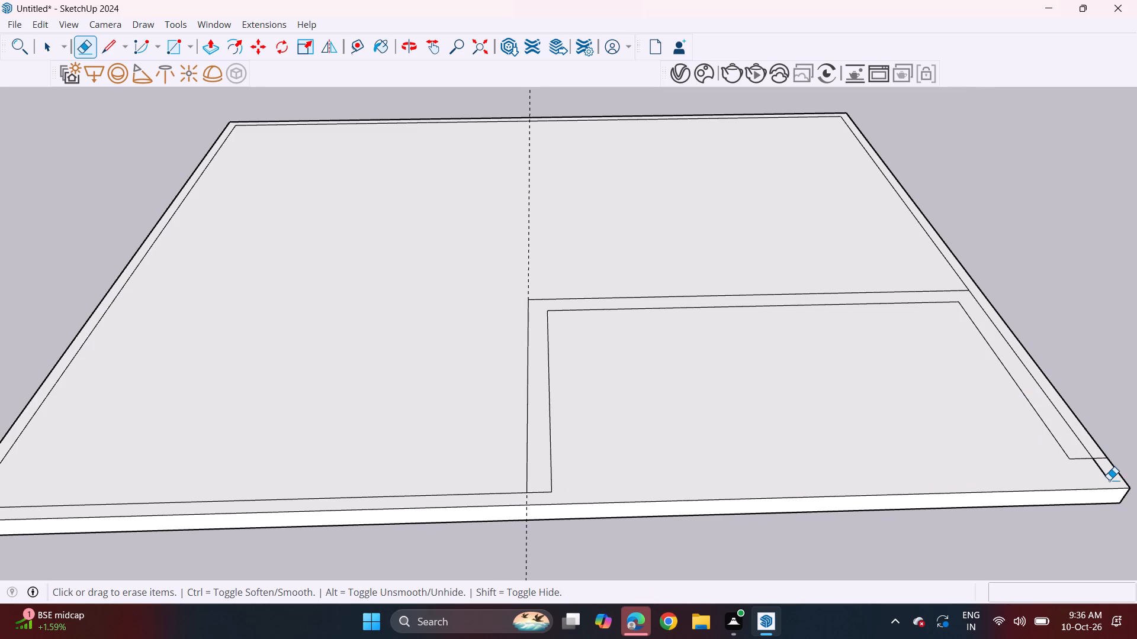
{"action": "double_click", "coordinate": [1109, 478]}
{"action": "left_click", "coordinate": [1104, 474]}
Close the partition wall's end with a 5" line to the front edge, and extend the right inner outline about 1' 1" to that edge.
{"action": "scroll", "coordinate": [546, 474], "scroll_direction": "down", "scroll_amount": 2}
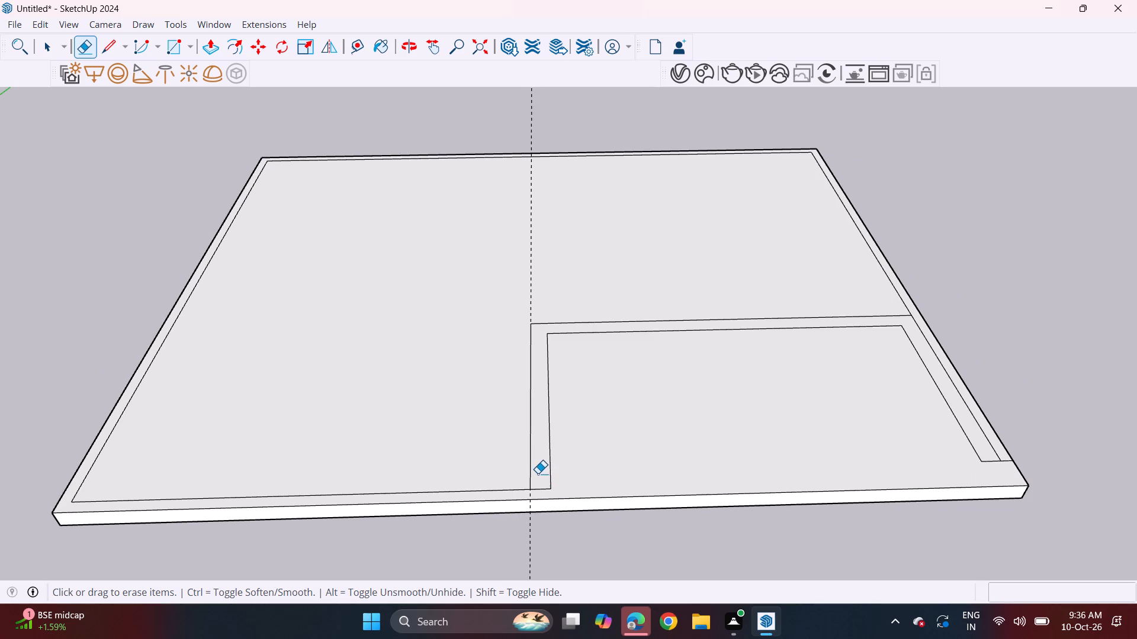
{"action": "left_click", "coordinate": [108, 54]}
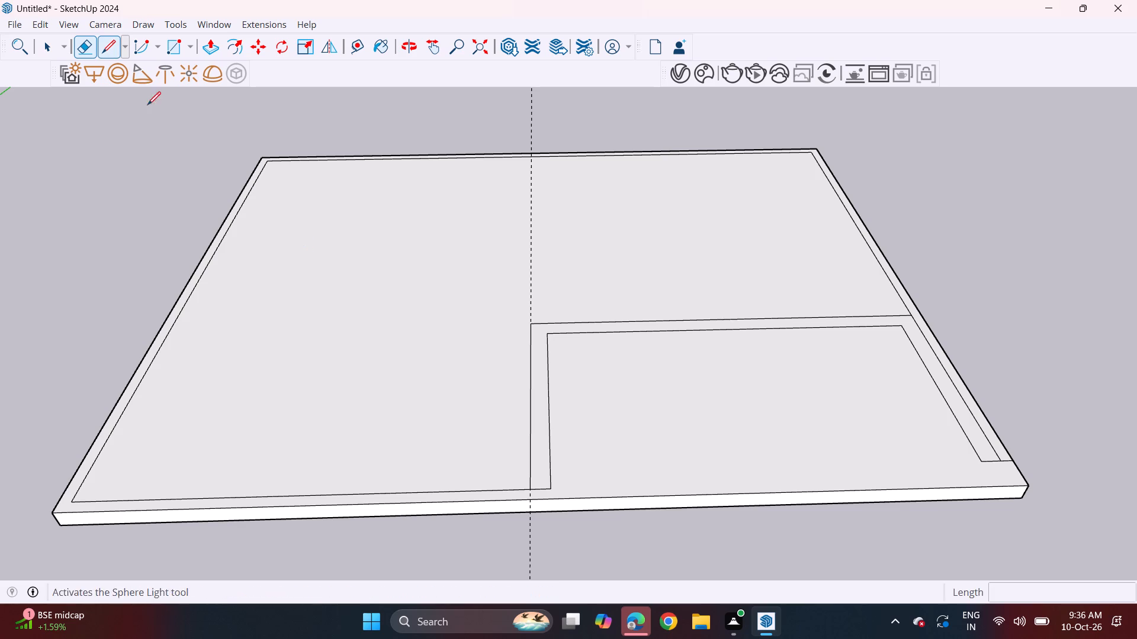
{"action": "left_click", "coordinate": [551, 485]}
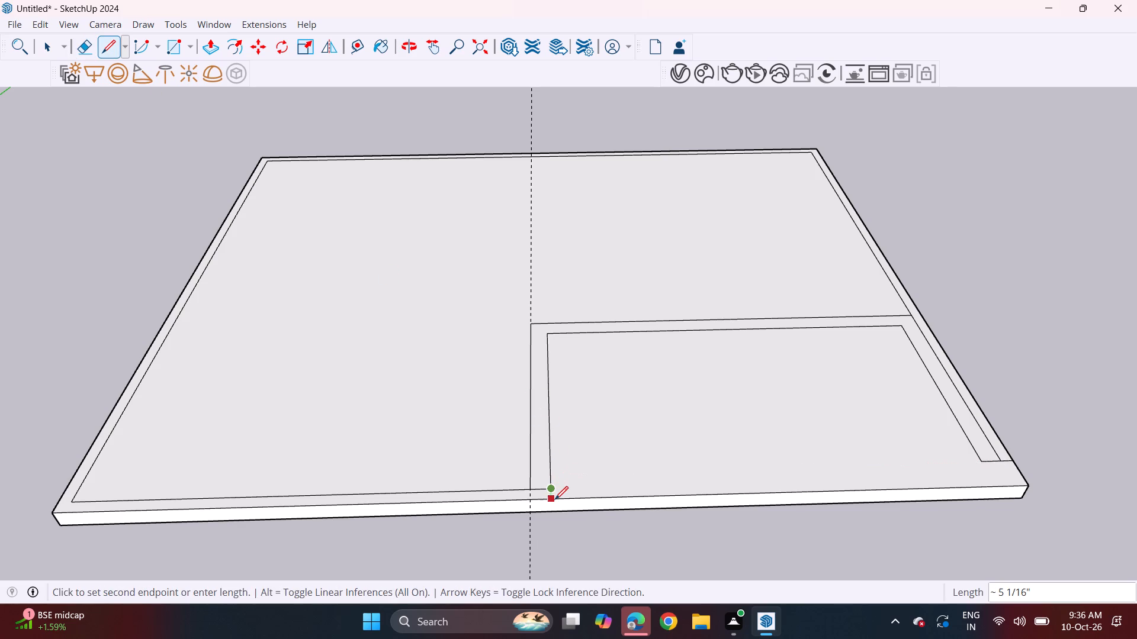
{"action": "left_click", "coordinate": [555, 499]}
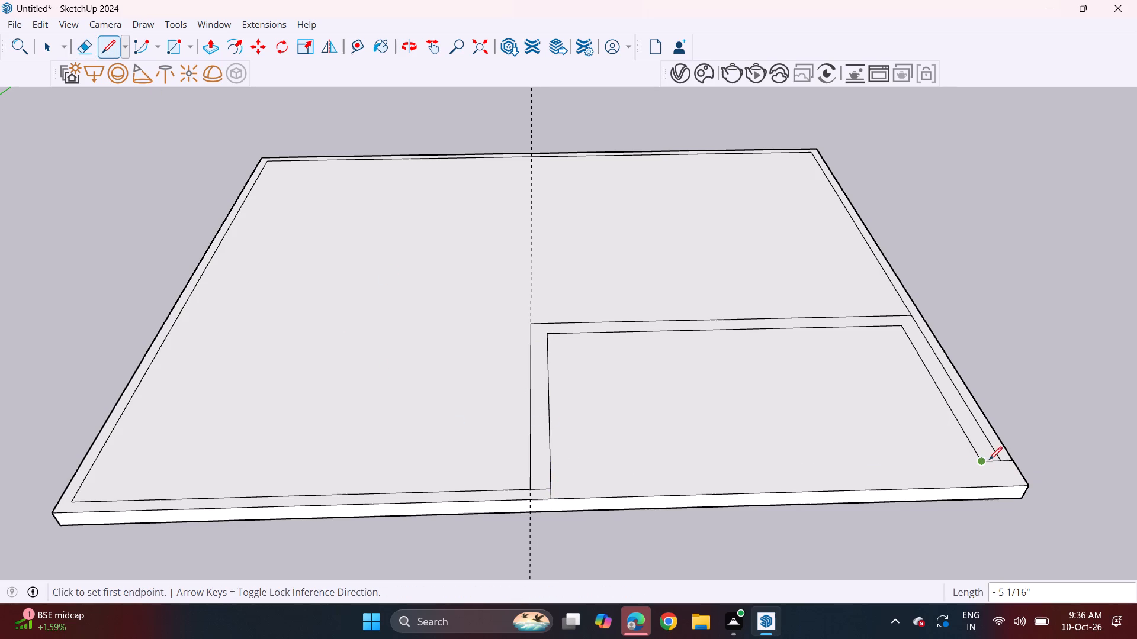
{"action": "left_click", "coordinate": [998, 464]}
{"action": "left_click", "coordinate": [1011, 488]}
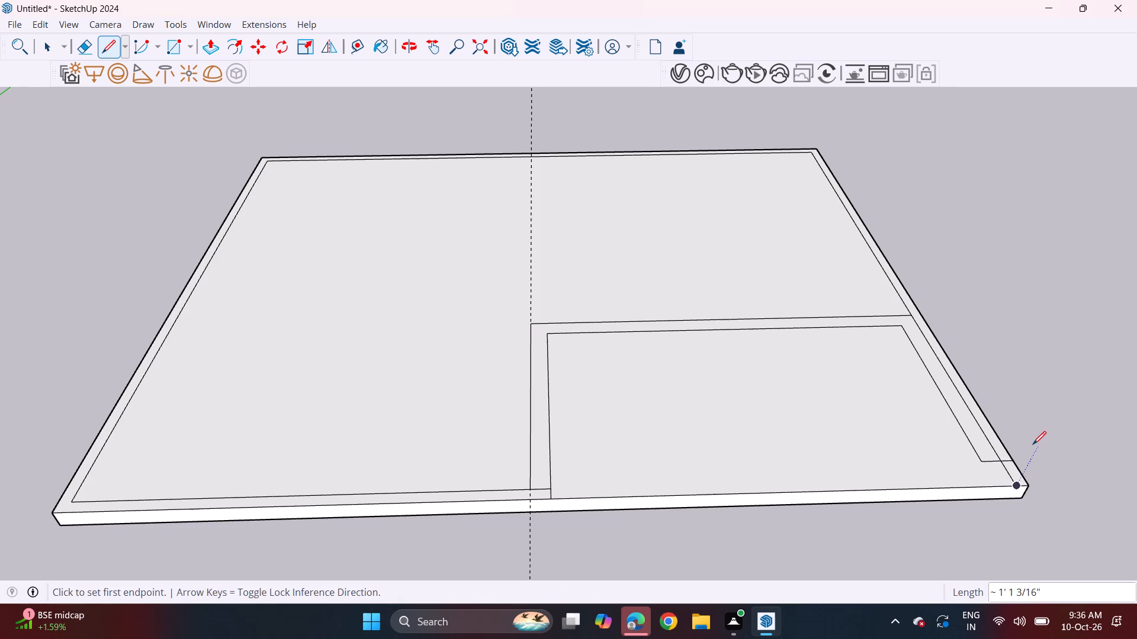
{"action": "key", "text": "space"}
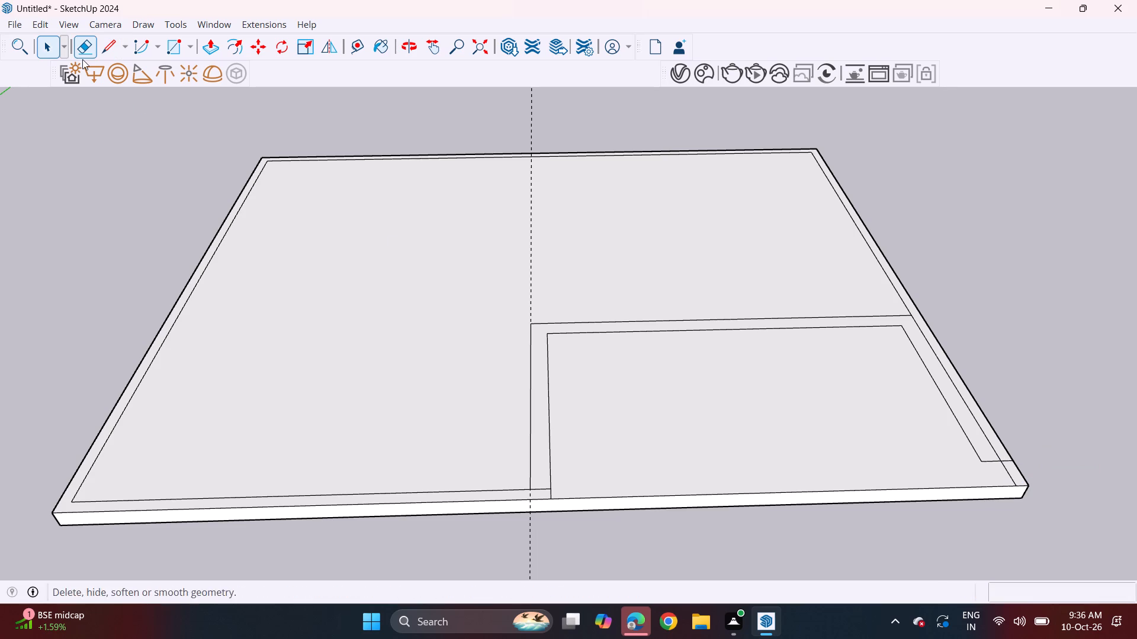
Erase the short line crossing the partition wall's front end and the dashed guide line.
{"action": "left_click", "coordinate": [83, 56]}
{"action": "scroll", "coordinate": [543, 474], "scroll_direction": "up", "scroll_amount": 3}
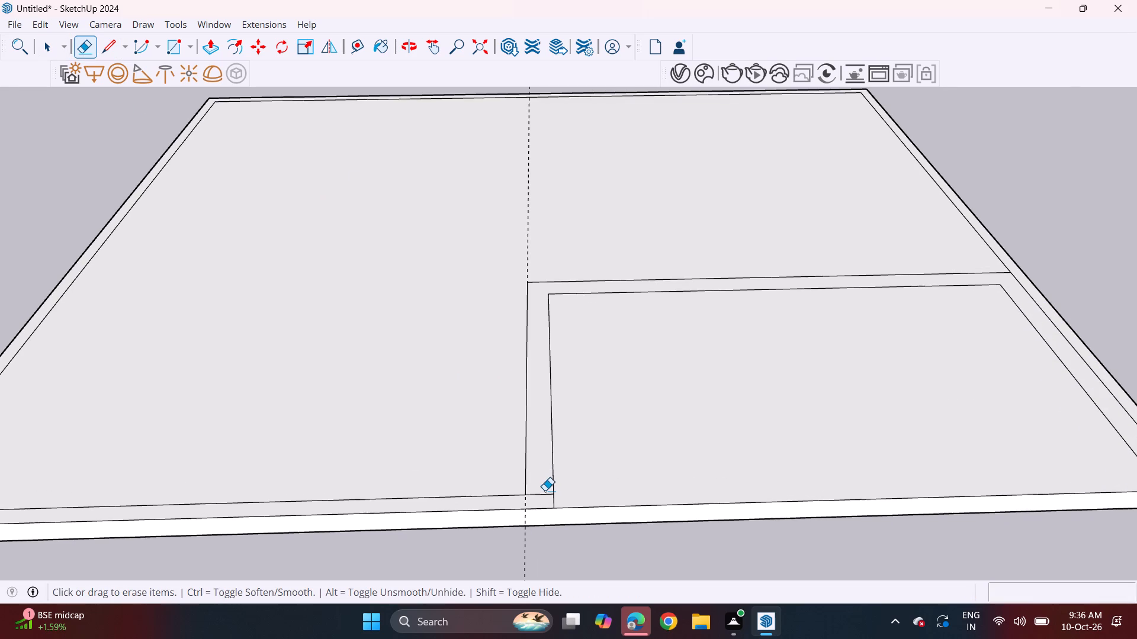
{"action": "left_click", "coordinate": [545, 493]}
{"action": "left_click_drag", "start_coordinate": [535, 162], "coordinate": [493, 180]}
Draw a line about 8" long from the inset outline's back-right corner to the right inner wall outline.
{"action": "scroll", "coordinate": [503, 184], "scroll_direction": "down", "scroll_amount": 4}
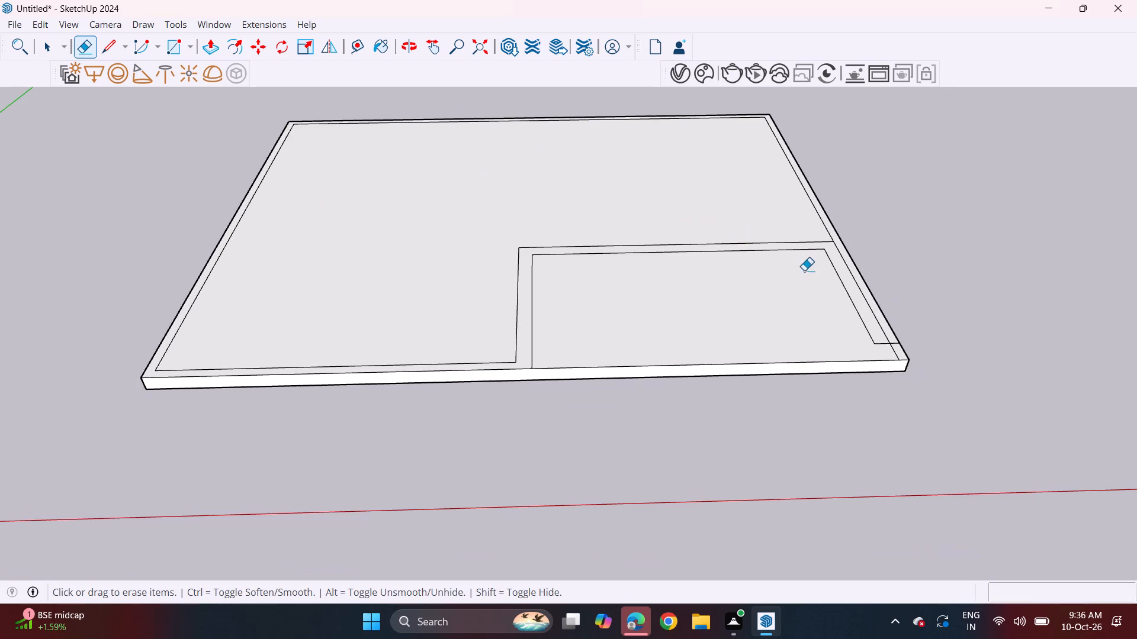
{"action": "scroll", "coordinate": [875, 331], "scroll_direction": "up", "scroll_amount": 3}
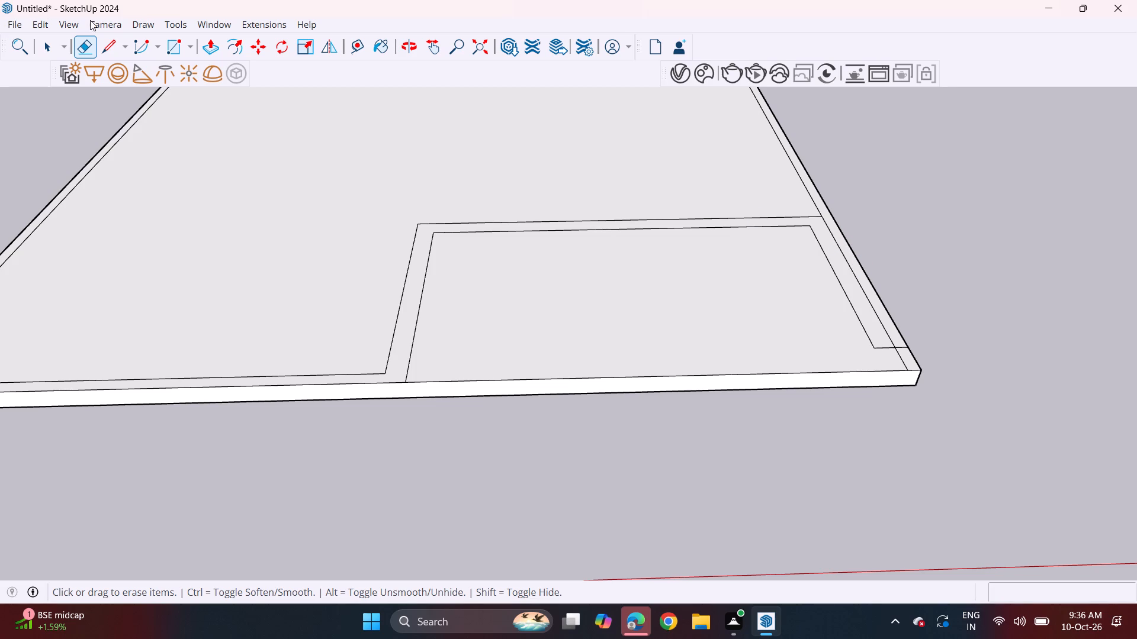
{"action": "left_click", "coordinate": [110, 51]}
{"action": "left_click", "coordinate": [810, 230]}
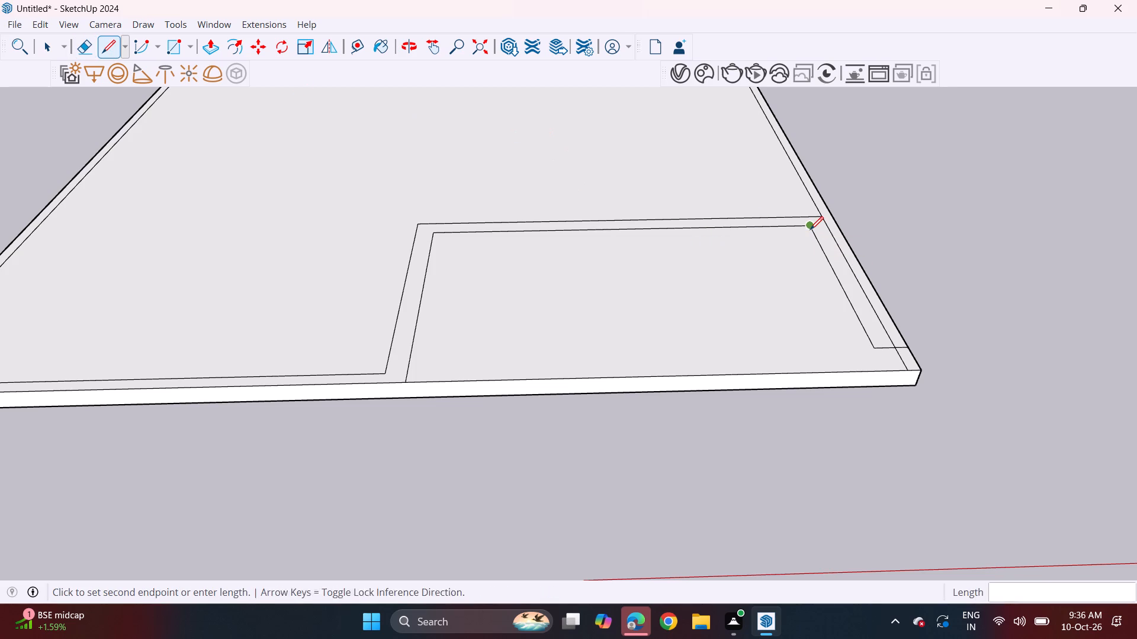
{"action": "left_click", "coordinate": [826, 230]}
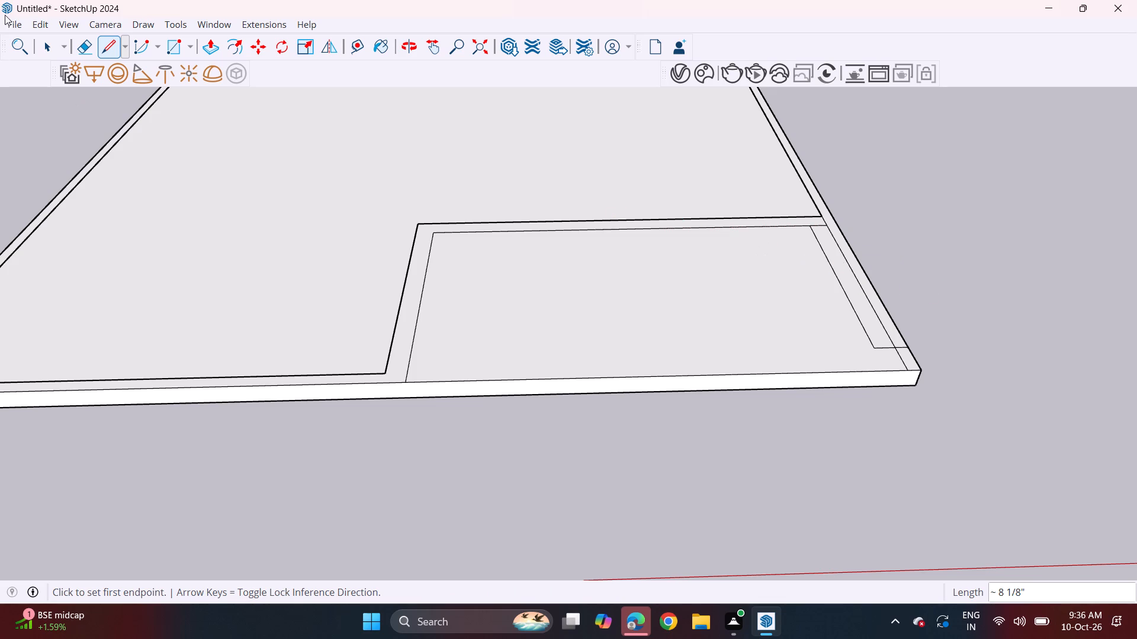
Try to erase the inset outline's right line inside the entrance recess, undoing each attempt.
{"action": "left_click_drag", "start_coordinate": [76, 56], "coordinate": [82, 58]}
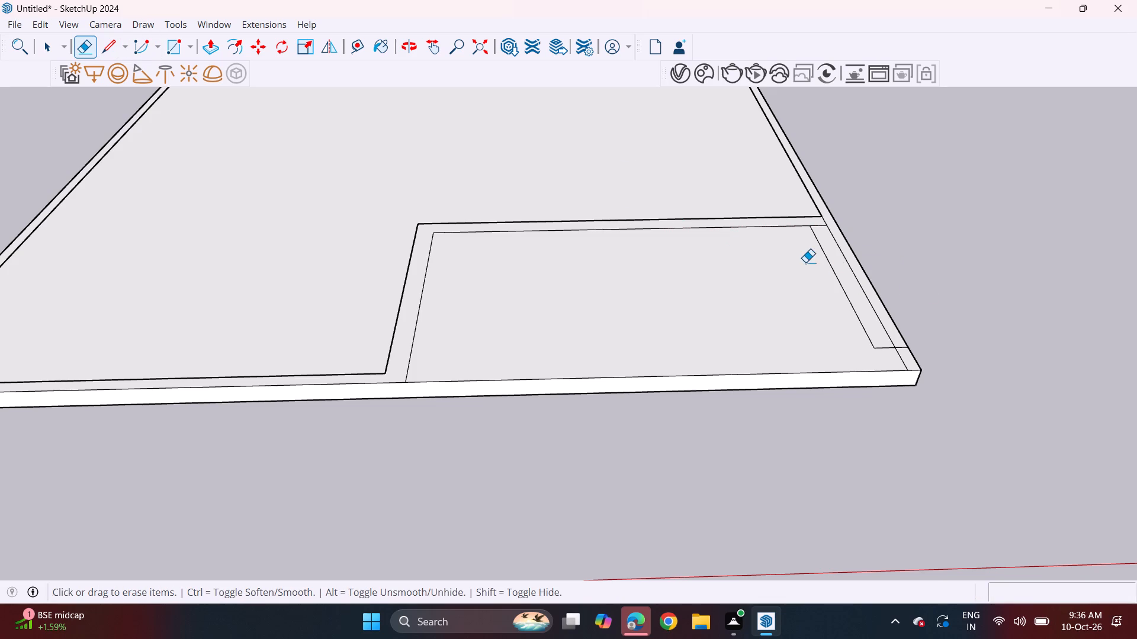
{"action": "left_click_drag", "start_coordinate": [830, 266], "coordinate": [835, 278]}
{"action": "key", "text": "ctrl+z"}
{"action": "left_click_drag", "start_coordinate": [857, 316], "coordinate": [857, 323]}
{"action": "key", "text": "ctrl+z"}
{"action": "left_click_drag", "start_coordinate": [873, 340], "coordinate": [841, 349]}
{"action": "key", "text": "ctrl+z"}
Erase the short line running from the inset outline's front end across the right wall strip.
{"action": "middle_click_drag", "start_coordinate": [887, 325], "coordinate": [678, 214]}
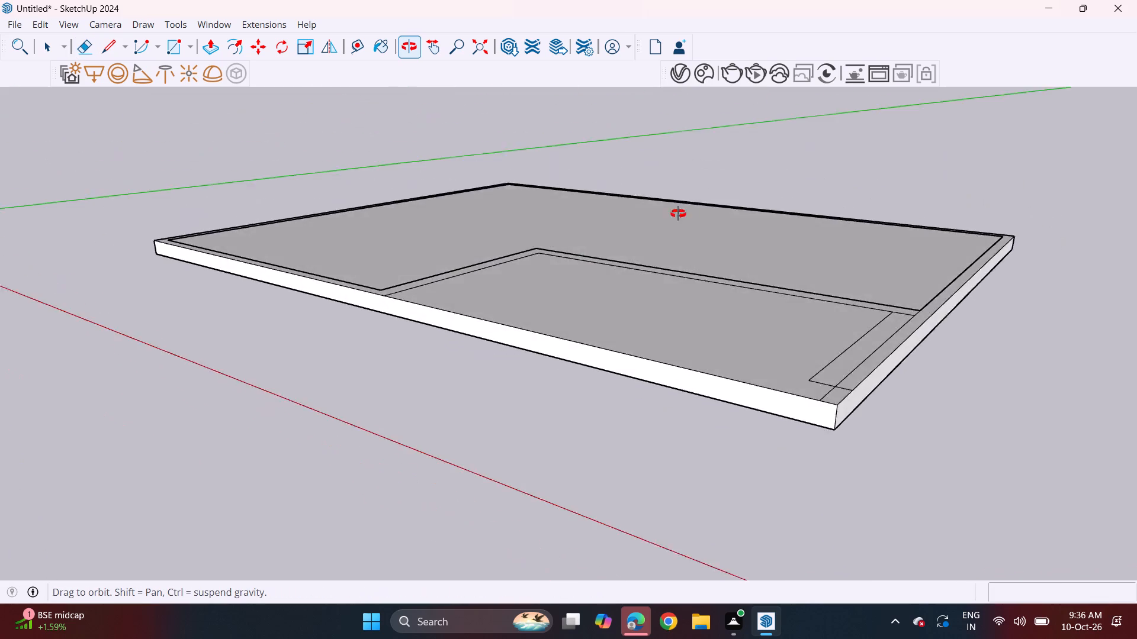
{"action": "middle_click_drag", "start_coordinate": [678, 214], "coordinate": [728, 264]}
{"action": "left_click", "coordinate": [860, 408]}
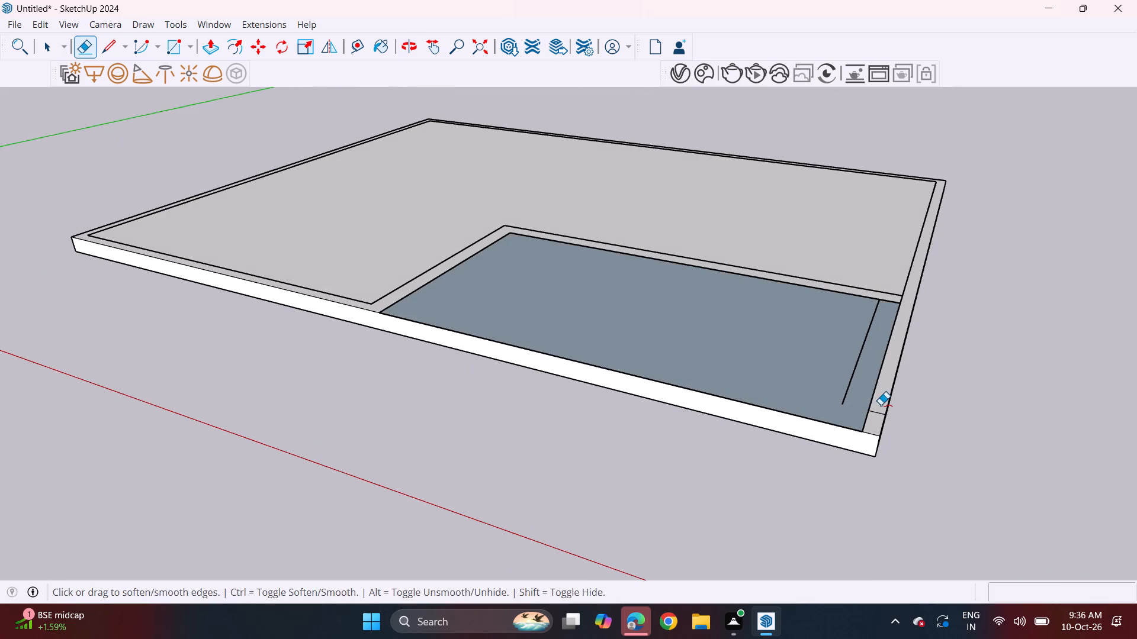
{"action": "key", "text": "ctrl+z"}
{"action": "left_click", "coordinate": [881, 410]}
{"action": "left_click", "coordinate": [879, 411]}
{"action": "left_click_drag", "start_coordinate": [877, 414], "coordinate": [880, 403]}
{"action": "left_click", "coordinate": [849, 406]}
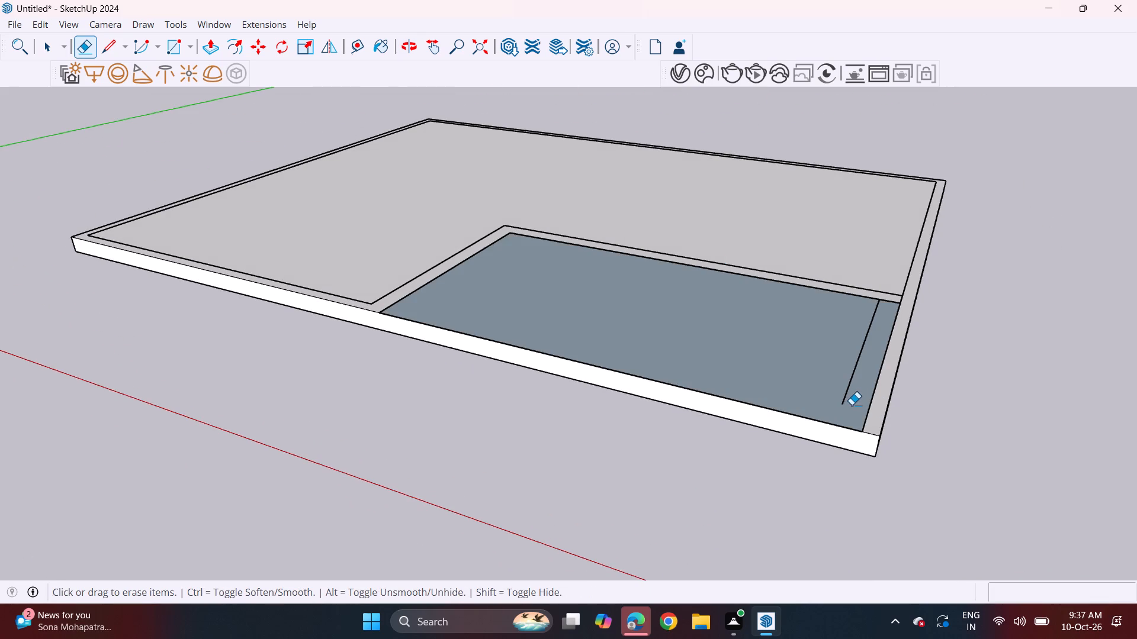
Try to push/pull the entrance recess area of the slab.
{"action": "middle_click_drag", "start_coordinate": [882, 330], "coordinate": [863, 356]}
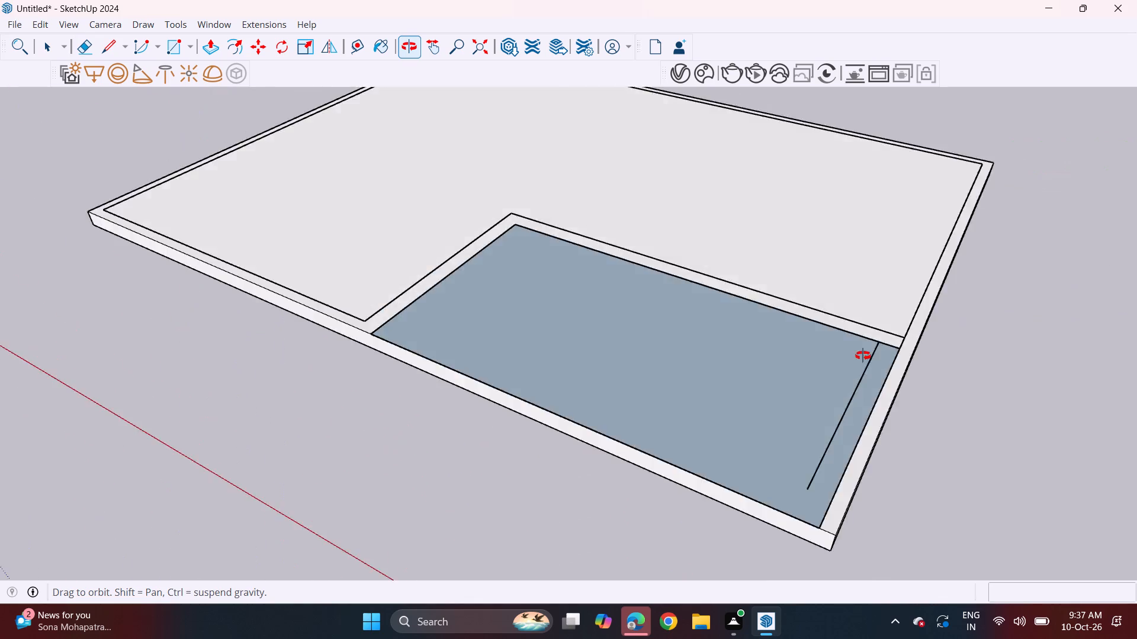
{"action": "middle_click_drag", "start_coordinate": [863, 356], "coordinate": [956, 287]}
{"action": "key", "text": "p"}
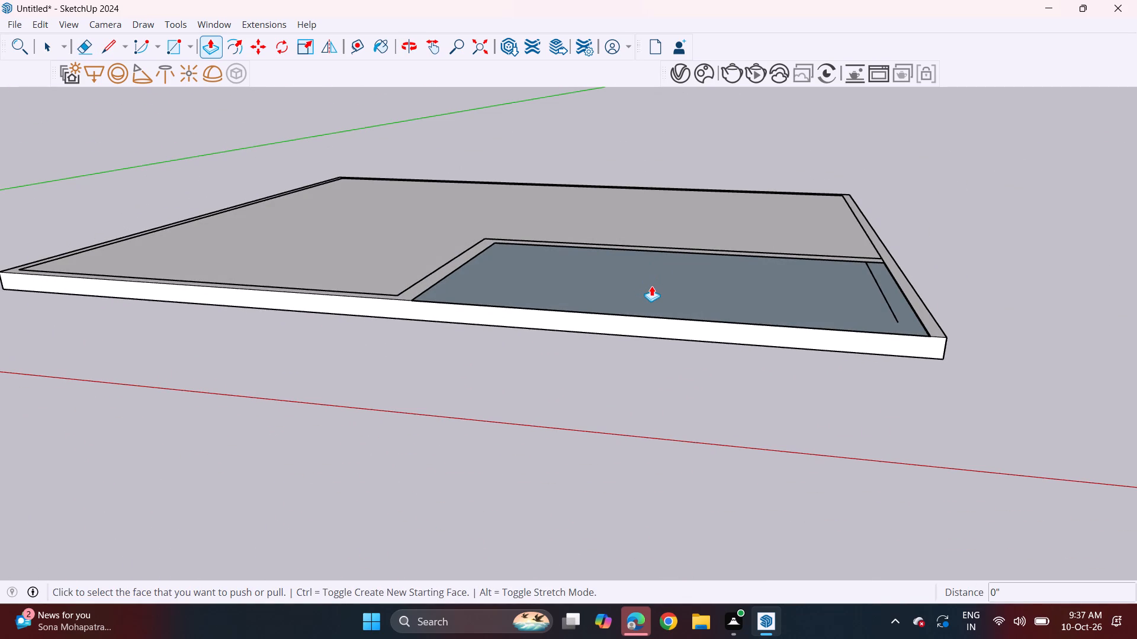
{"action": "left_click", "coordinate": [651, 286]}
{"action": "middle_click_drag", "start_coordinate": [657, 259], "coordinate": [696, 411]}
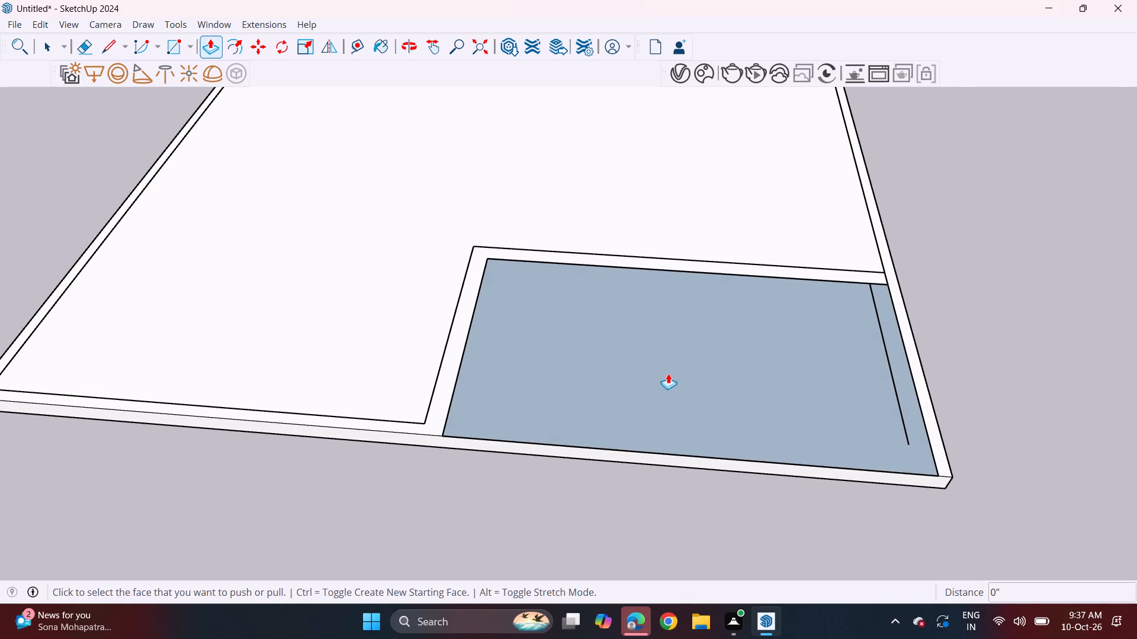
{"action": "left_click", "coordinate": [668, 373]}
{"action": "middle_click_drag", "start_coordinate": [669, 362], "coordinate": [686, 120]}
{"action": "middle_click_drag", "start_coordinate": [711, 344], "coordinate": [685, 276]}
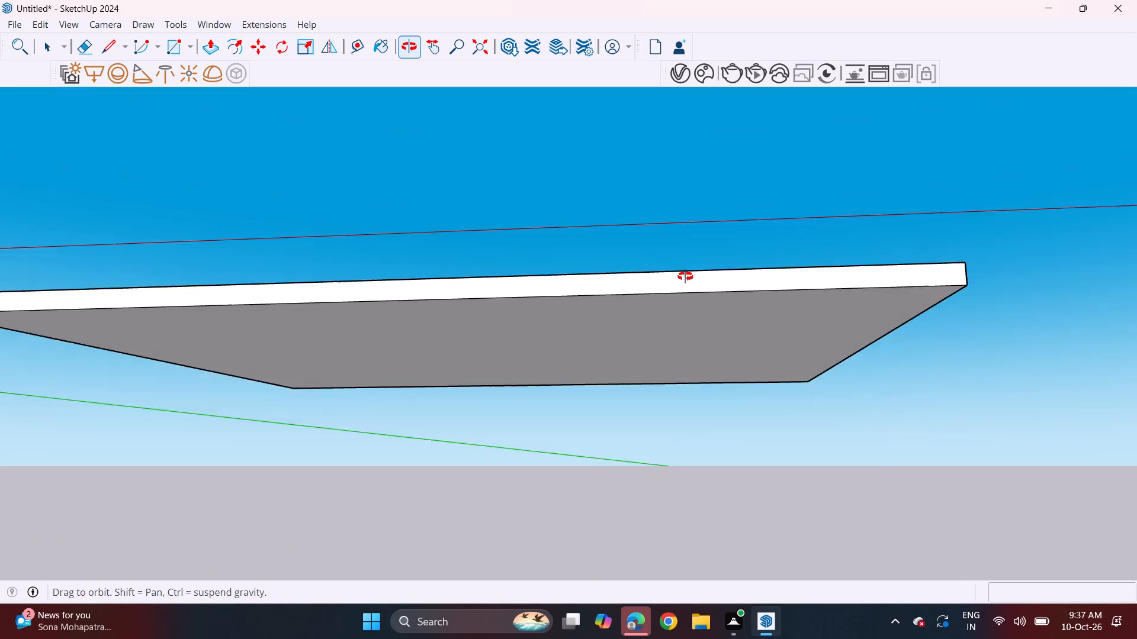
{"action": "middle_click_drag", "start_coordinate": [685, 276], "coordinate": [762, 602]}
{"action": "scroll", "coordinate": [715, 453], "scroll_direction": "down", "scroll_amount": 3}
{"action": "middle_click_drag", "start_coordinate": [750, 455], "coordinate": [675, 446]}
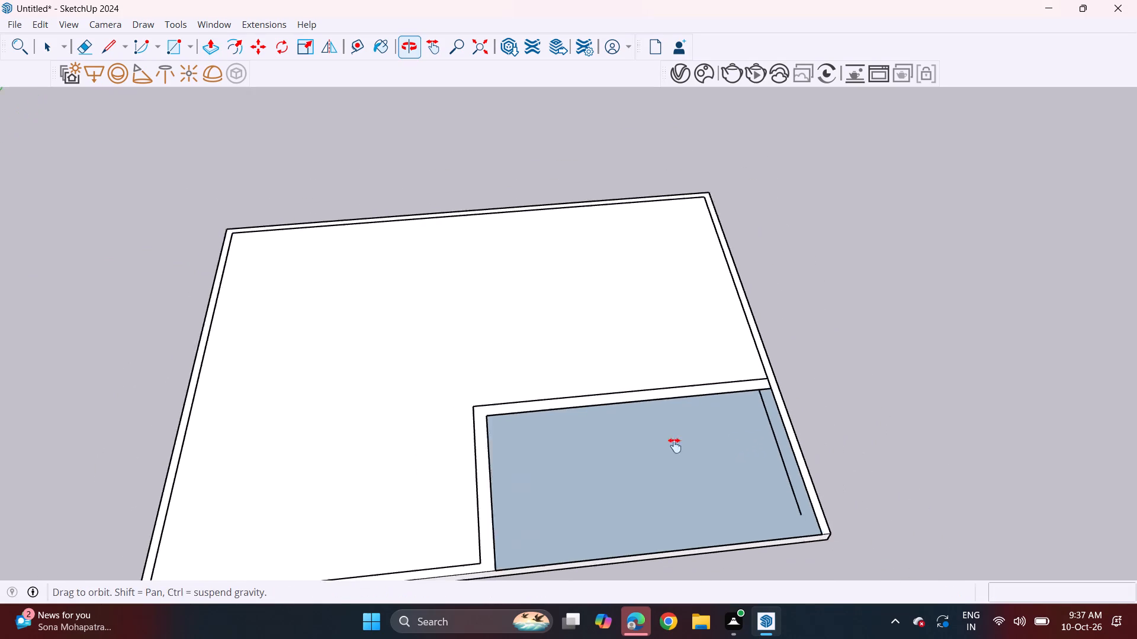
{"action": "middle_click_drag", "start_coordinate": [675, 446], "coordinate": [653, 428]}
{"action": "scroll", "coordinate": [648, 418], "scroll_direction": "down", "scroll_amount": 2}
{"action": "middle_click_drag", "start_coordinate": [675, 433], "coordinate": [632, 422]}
Undo the recess edits back to its single outline with the dashed guide, before the inset outline was added.
{"action": "key", "text": "ctrl+z"}
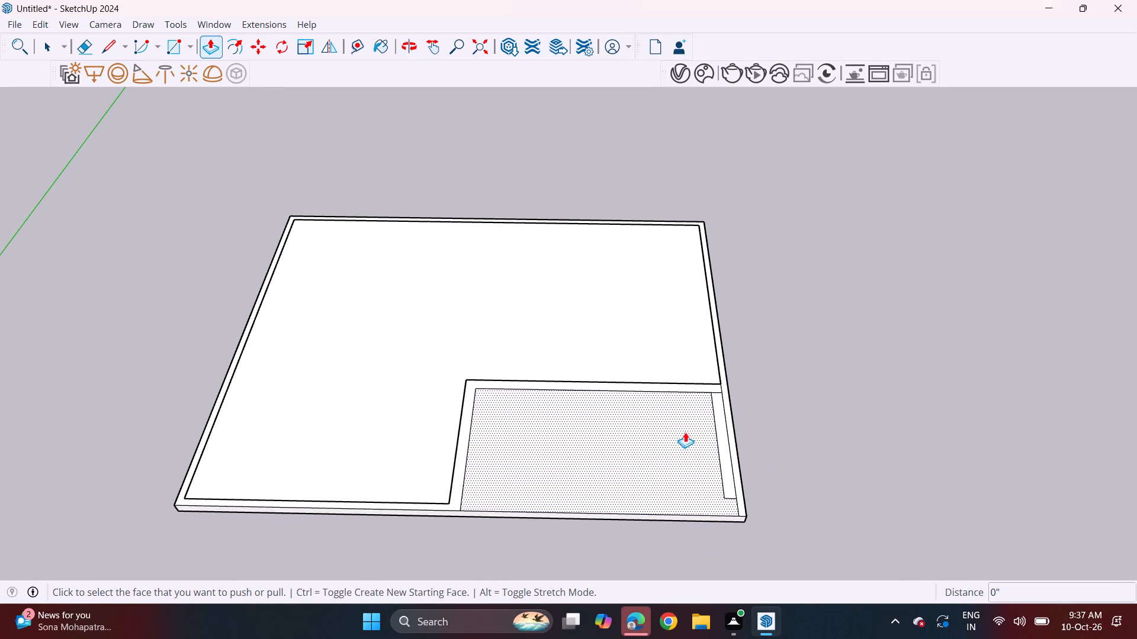
{"action": "key", "text": "ctrl+z"}
{"action": "key", "text": "ctrl+z"}
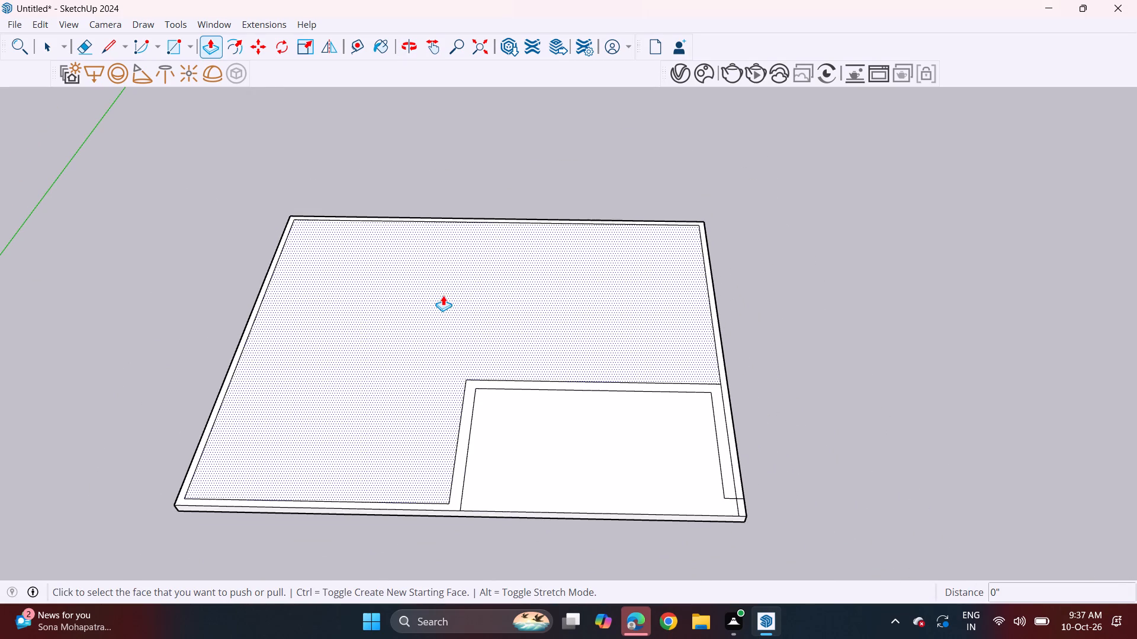
{"action": "key", "text": "ctrl+z"}
{"action": "key", "text": "ctrl+z"}
{"action": "key", "text": "ctrl+z"}
{"action": "key", "text": "ctrl+z"}
{"action": "key", "text": "ctrl+z"}
{"action": "key", "text": "ctrl+z"}
{"action": "key", "text": "ctrl+z"}
{"action": "key", "text": "ctrl+z"}
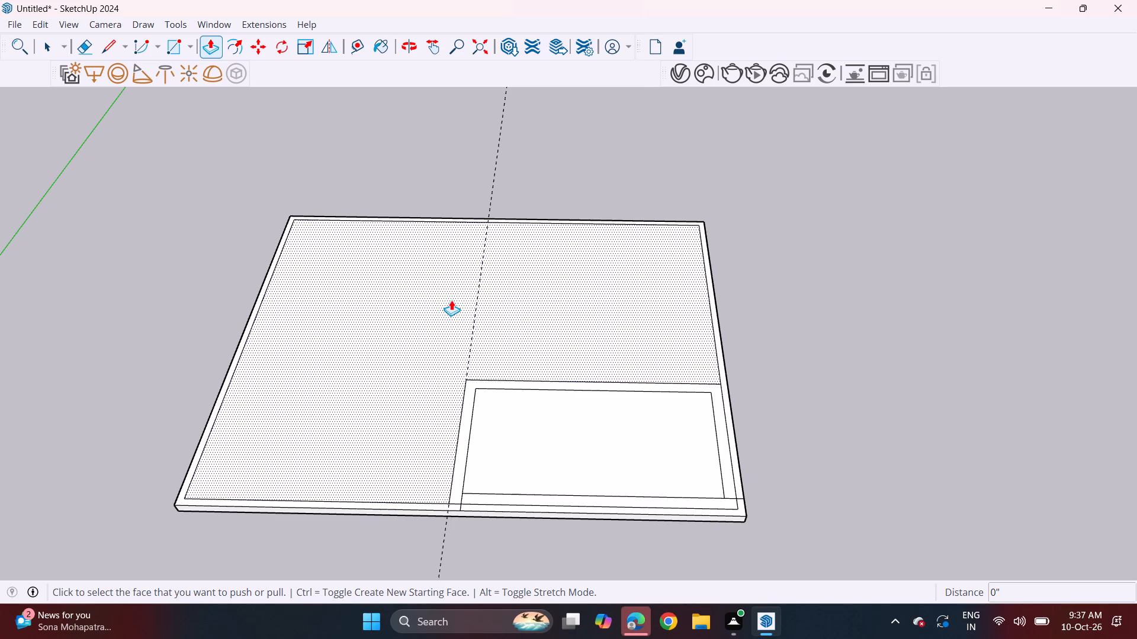
{"action": "key", "text": "ctrl+z"}
{"action": "key", "text": "ctrl+z"}
{"action": "key", "text": "ctrl+z"}
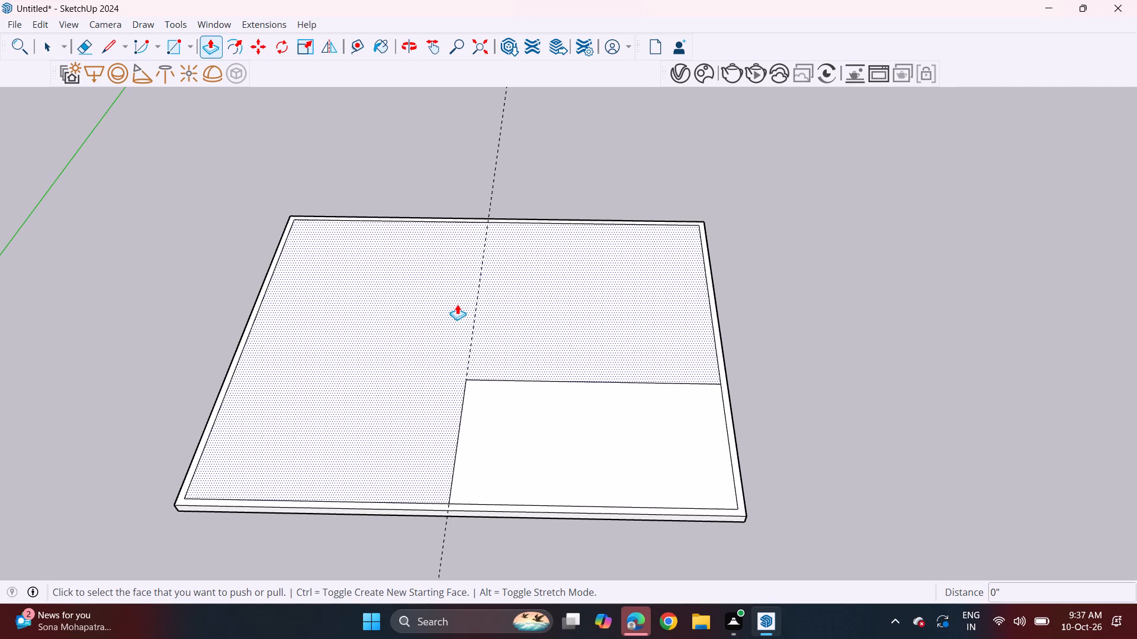
Draw the partition wall's second face parallel outside the recess outline, with the back run about 16' 8" to the right inner outline.
{"action": "left_click", "coordinate": [112, 55]}
{"action": "left_click", "coordinate": [440, 502]}
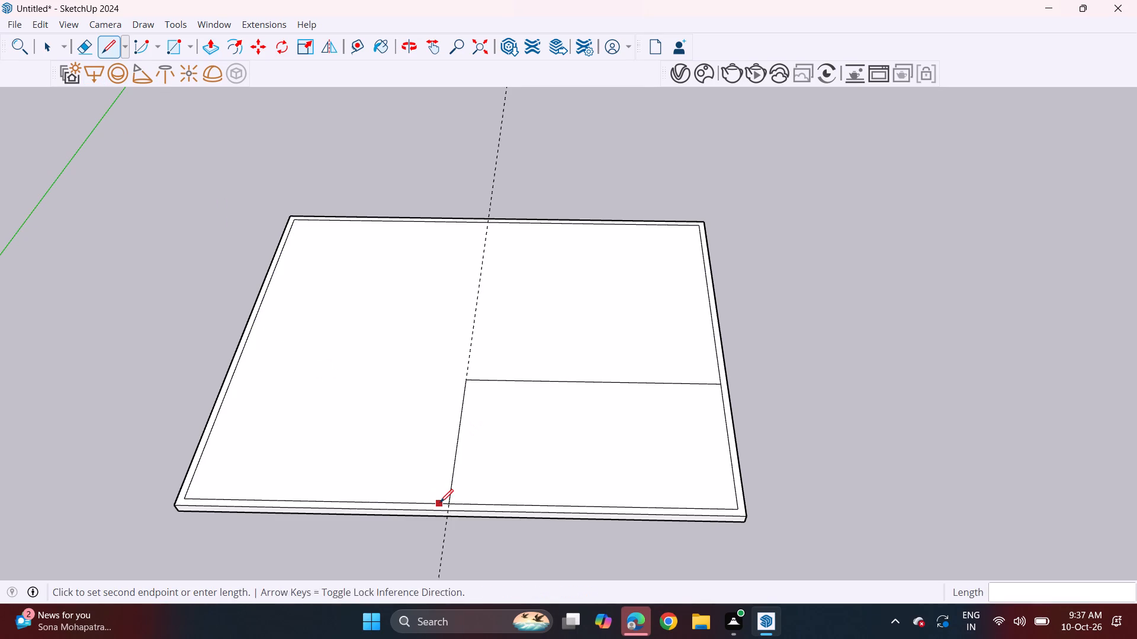
{"action": "left_click", "coordinate": [462, 372]}
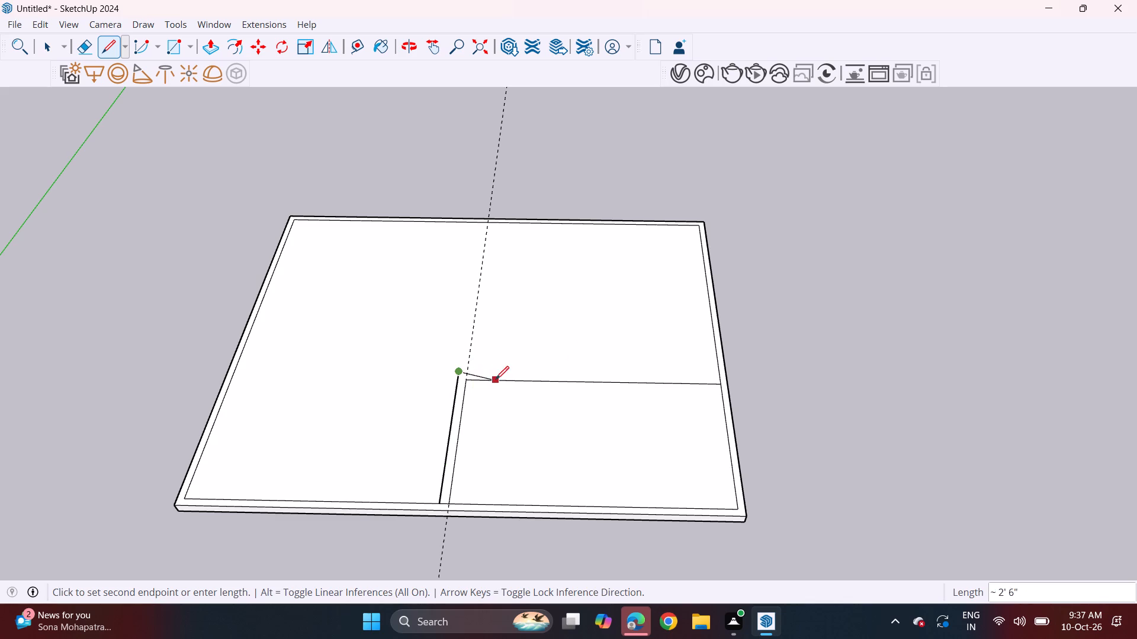
{"action": "left_click", "coordinate": [719, 373]}
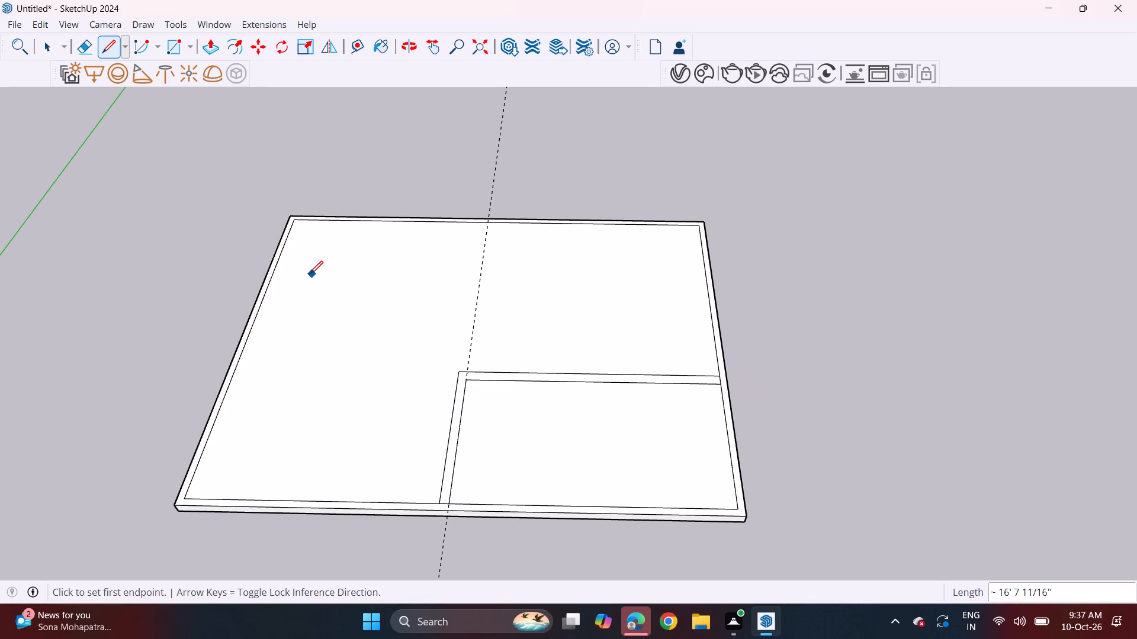
Extend the recess outline's front and right ends about 5" each to the slab's front and right edges.
{"action": "left_click", "coordinate": [212, 49]}
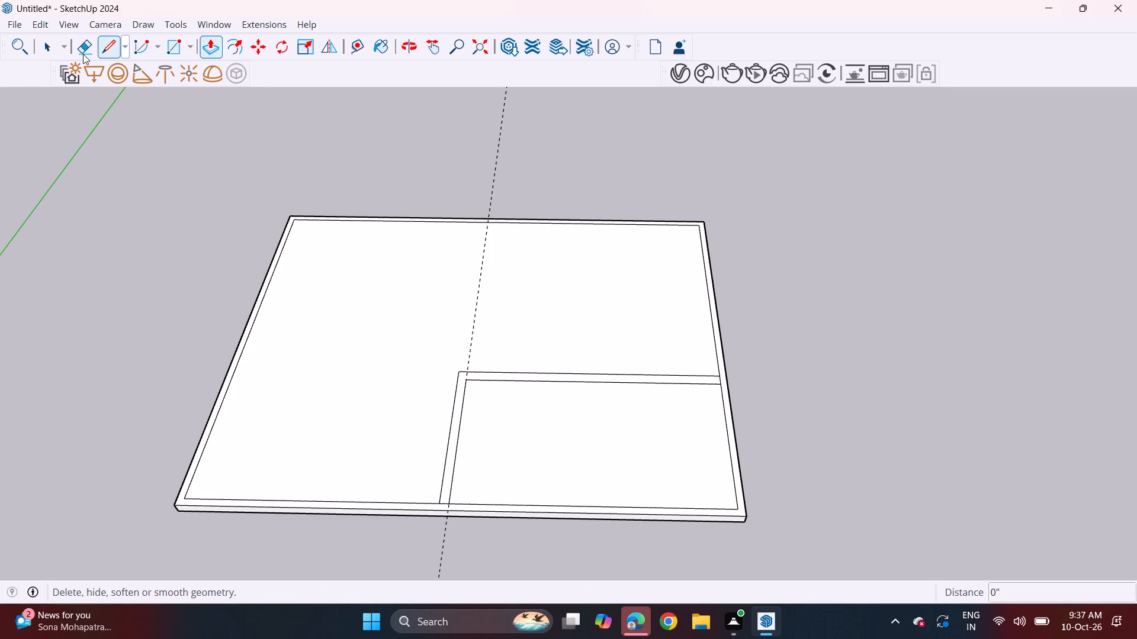
{"action": "left_click_drag", "start_coordinate": [83, 54], "coordinate": [87, 60]}
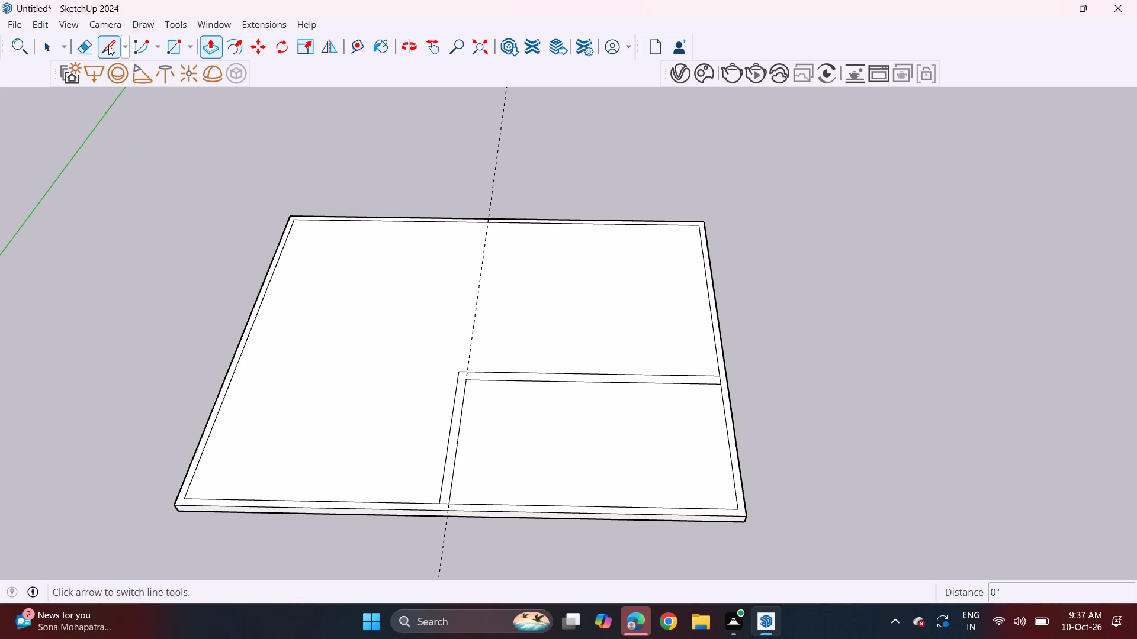
{"action": "left_click", "coordinate": [108, 45]}
{"action": "left_click", "coordinate": [445, 504]}
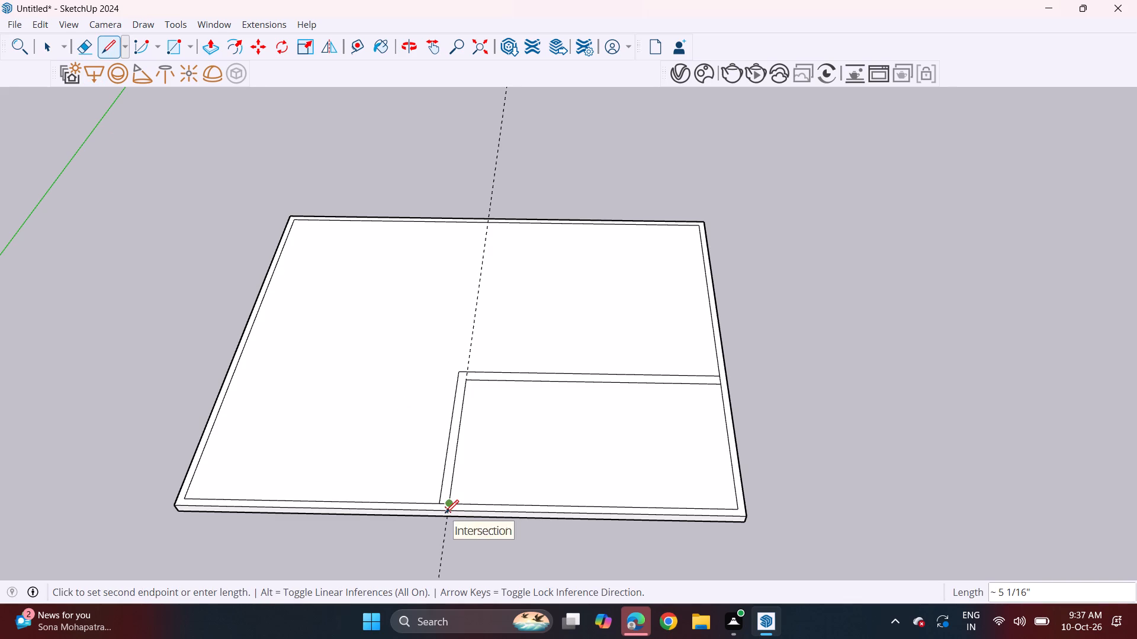
{"action": "double_click", "coordinate": [445, 513]}
{"action": "left_click", "coordinate": [720, 389]}
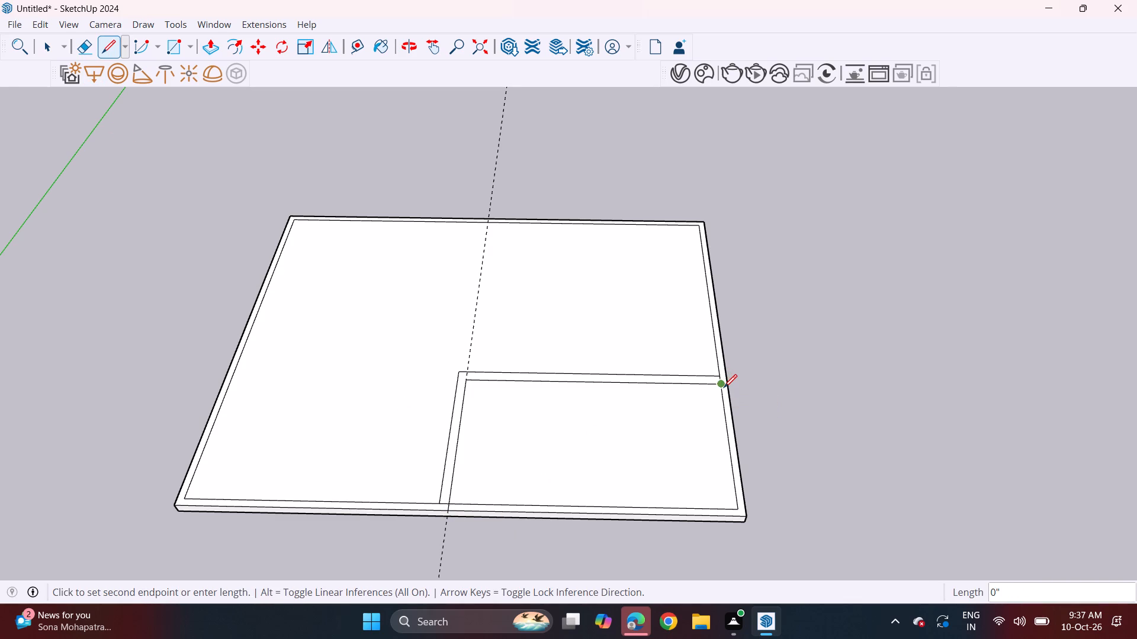
{"action": "left_click", "coordinate": [731, 385]}
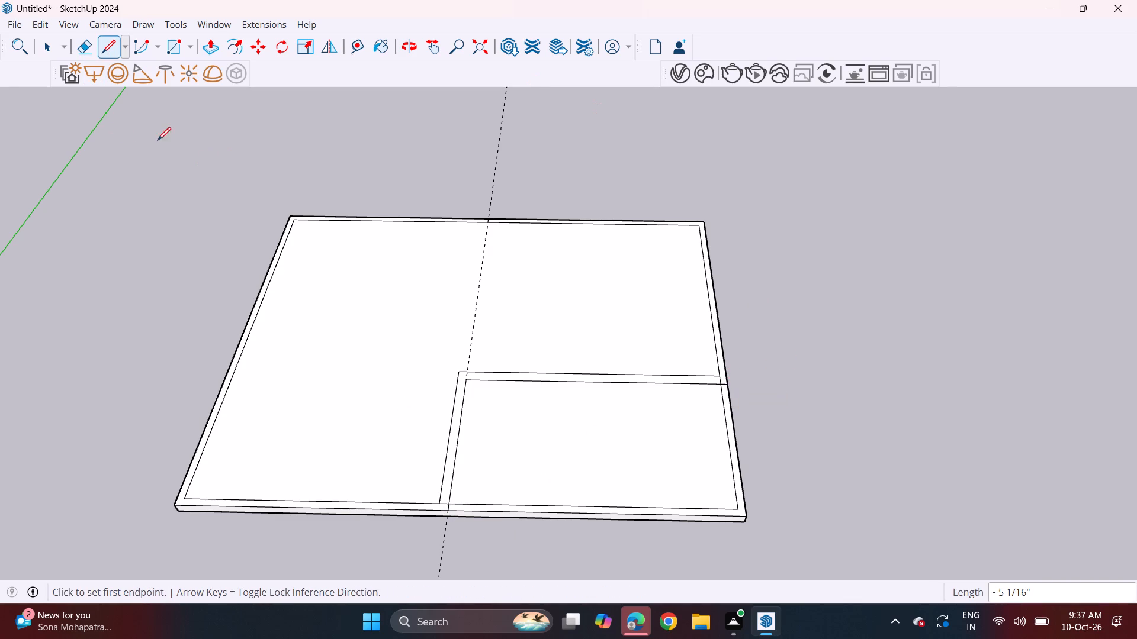
Erase the inner wall outline along the recess's right and front sides, plus the short line crossing the partition's right end.
{"action": "left_click_drag", "start_coordinate": [86, 44], "coordinate": [98, 55]}
{"action": "scroll", "coordinate": [743, 449], "scroll_direction": "up", "scroll_amount": 2}
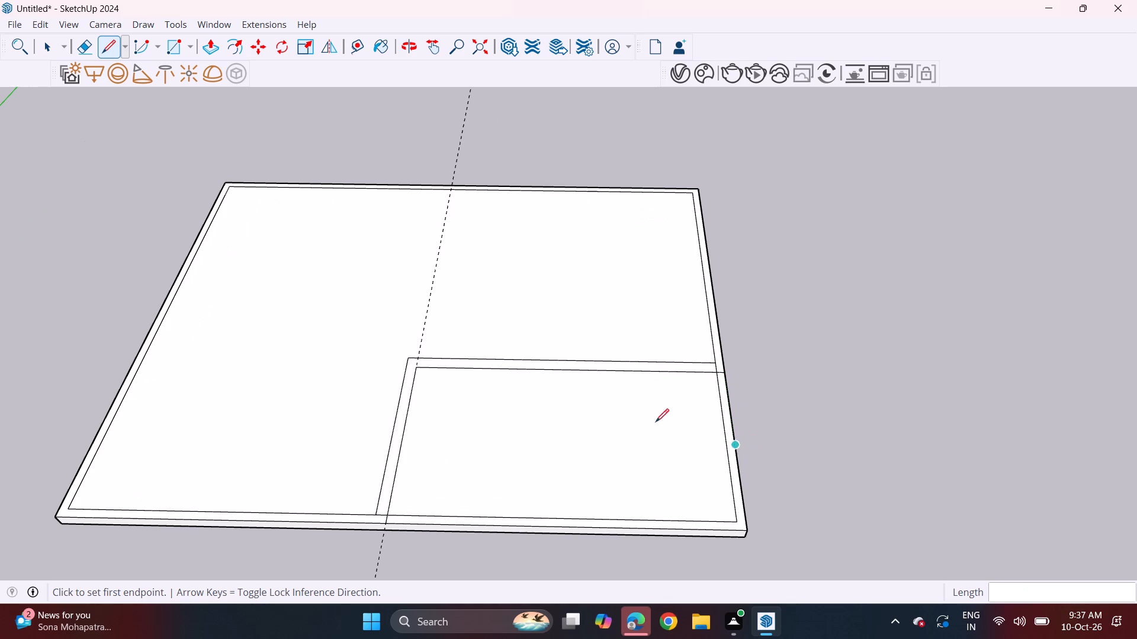
{"action": "left_click", "coordinate": [88, 52]}
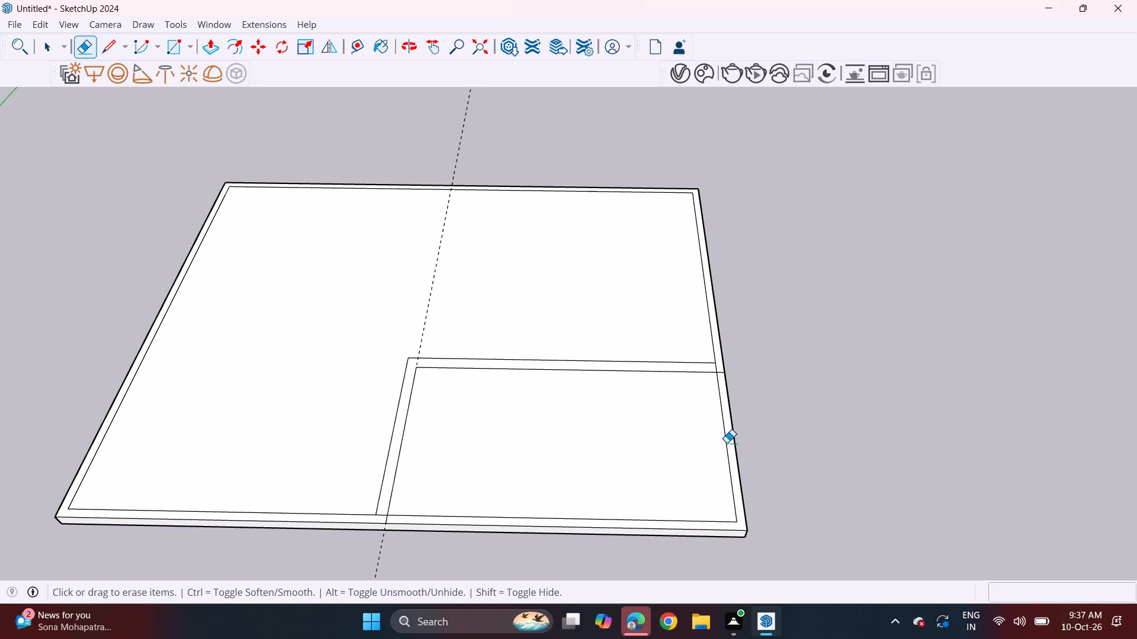
{"action": "left_click", "coordinate": [728, 443]}
{"action": "left_click", "coordinate": [630, 520]}
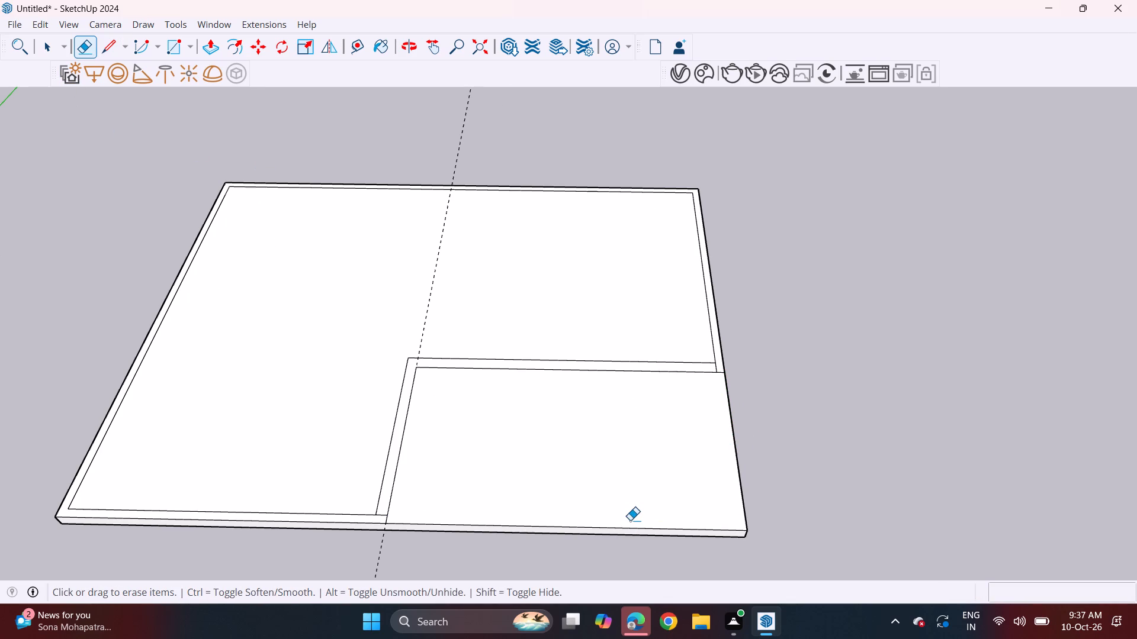
{"action": "scroll", "coordinate": [690, 392], "scroll_direction": "up", "scroll_amount": 5}
{"action": "scroll", "coordinate": [738, 341], "scroll_direction": "up", "scroll_amount": 3}
{"action": "left_click", "coordinate": [730, 360]}
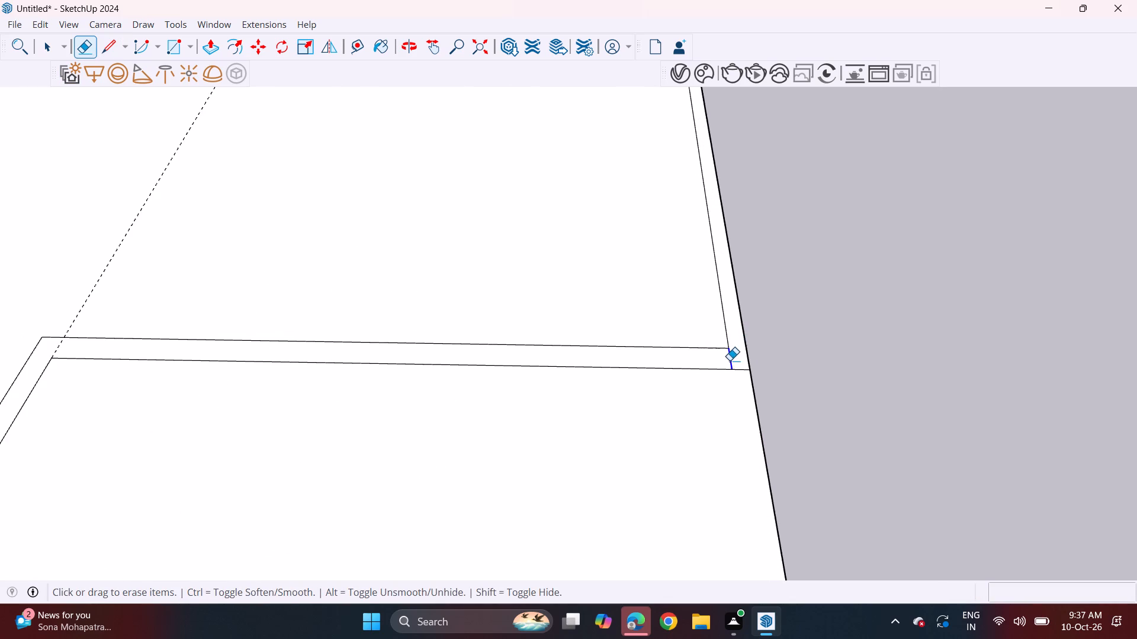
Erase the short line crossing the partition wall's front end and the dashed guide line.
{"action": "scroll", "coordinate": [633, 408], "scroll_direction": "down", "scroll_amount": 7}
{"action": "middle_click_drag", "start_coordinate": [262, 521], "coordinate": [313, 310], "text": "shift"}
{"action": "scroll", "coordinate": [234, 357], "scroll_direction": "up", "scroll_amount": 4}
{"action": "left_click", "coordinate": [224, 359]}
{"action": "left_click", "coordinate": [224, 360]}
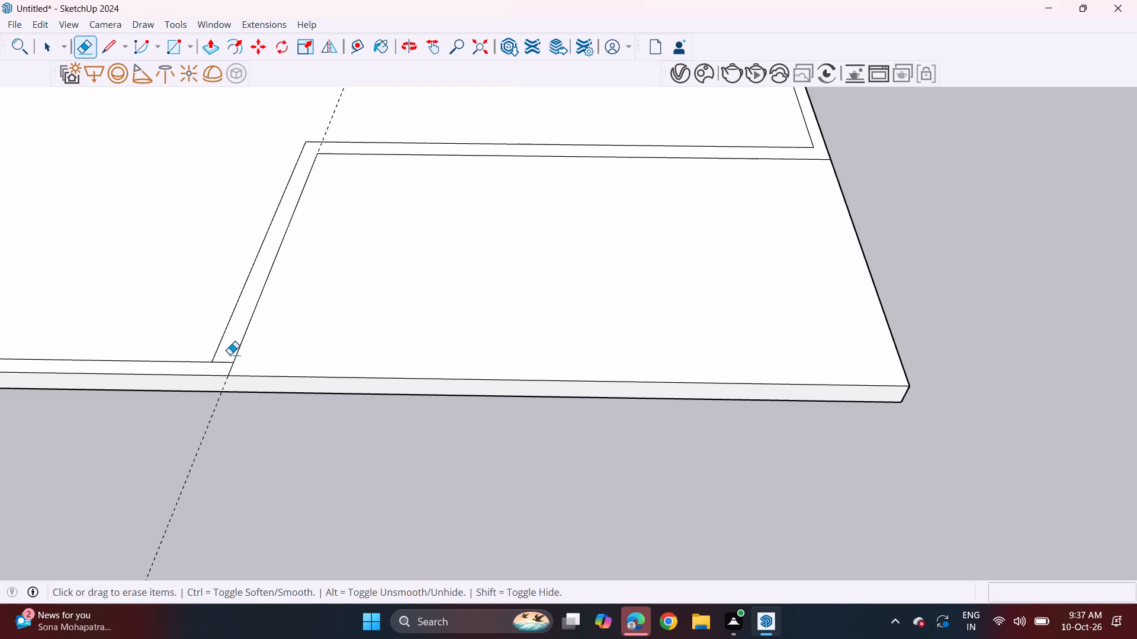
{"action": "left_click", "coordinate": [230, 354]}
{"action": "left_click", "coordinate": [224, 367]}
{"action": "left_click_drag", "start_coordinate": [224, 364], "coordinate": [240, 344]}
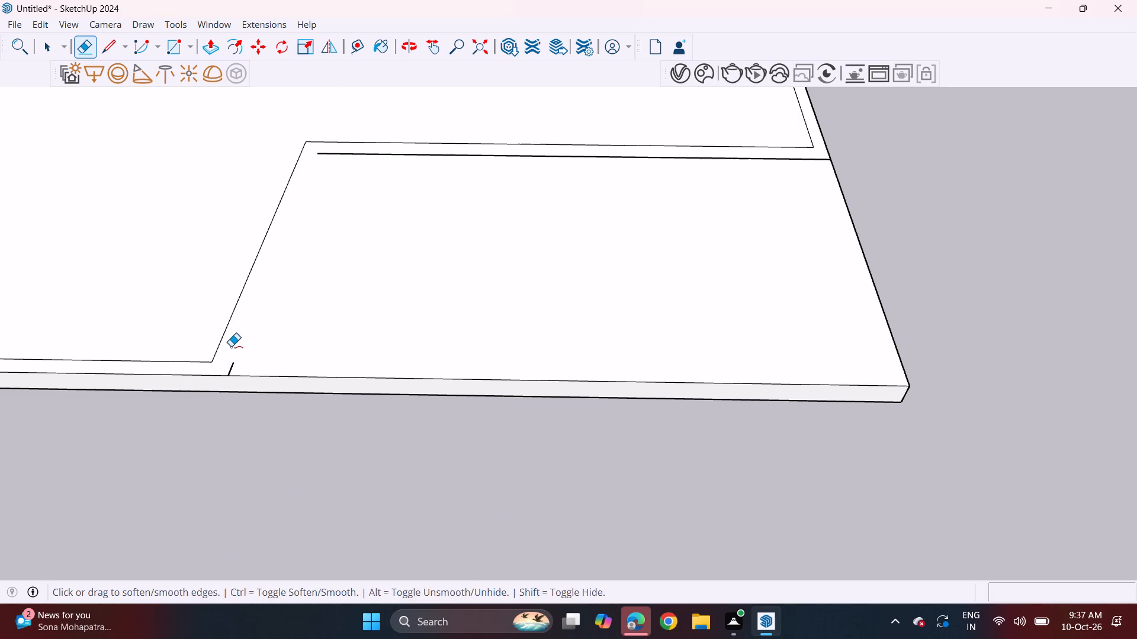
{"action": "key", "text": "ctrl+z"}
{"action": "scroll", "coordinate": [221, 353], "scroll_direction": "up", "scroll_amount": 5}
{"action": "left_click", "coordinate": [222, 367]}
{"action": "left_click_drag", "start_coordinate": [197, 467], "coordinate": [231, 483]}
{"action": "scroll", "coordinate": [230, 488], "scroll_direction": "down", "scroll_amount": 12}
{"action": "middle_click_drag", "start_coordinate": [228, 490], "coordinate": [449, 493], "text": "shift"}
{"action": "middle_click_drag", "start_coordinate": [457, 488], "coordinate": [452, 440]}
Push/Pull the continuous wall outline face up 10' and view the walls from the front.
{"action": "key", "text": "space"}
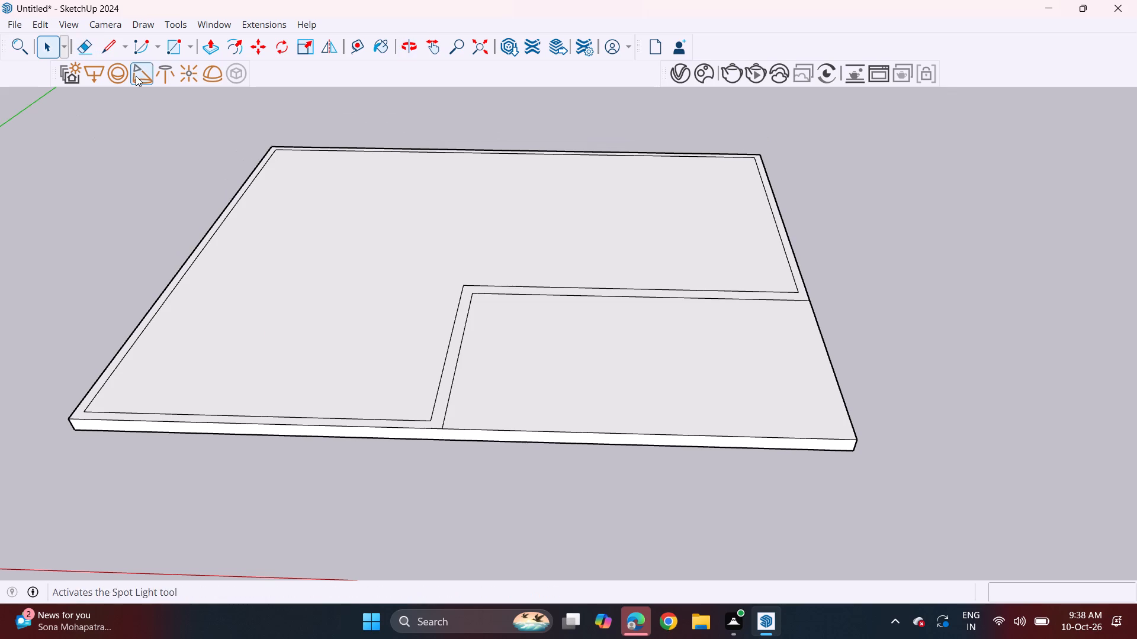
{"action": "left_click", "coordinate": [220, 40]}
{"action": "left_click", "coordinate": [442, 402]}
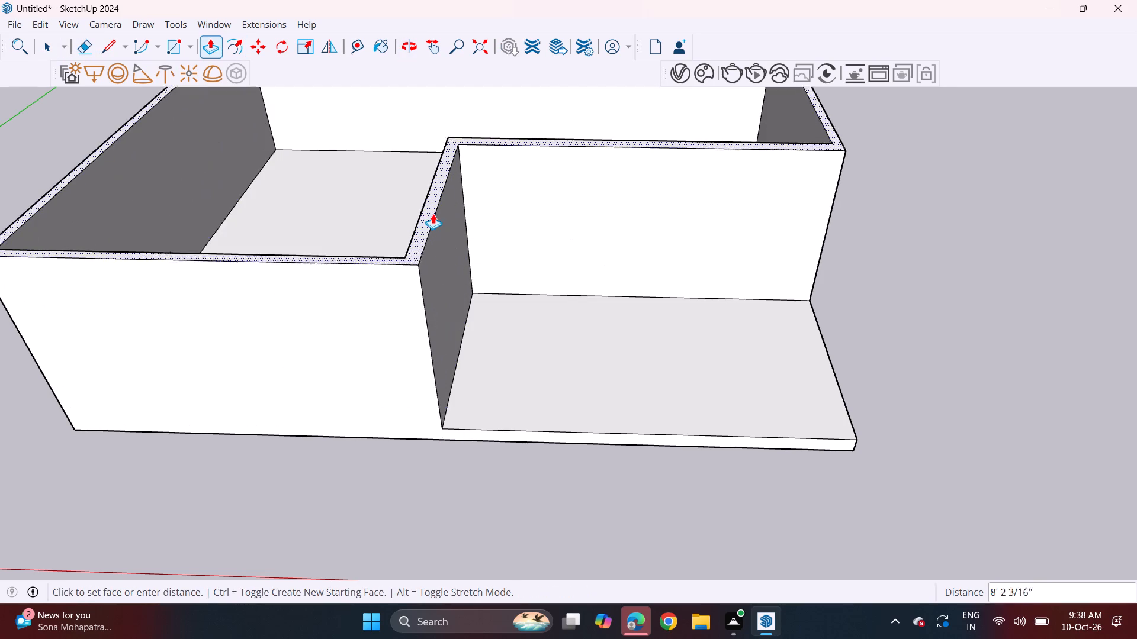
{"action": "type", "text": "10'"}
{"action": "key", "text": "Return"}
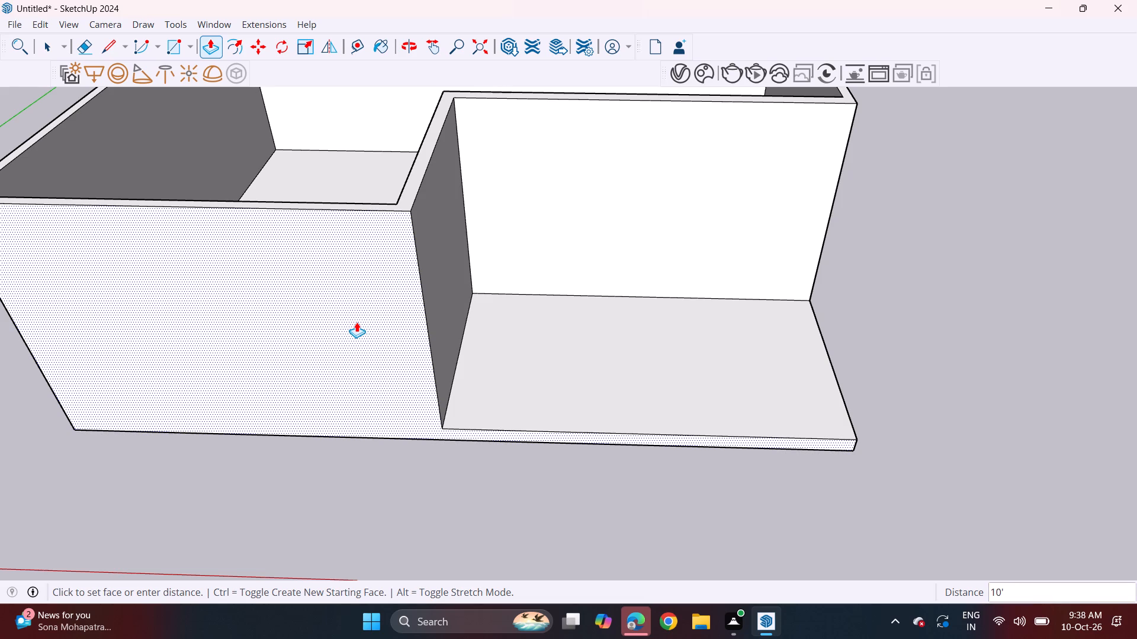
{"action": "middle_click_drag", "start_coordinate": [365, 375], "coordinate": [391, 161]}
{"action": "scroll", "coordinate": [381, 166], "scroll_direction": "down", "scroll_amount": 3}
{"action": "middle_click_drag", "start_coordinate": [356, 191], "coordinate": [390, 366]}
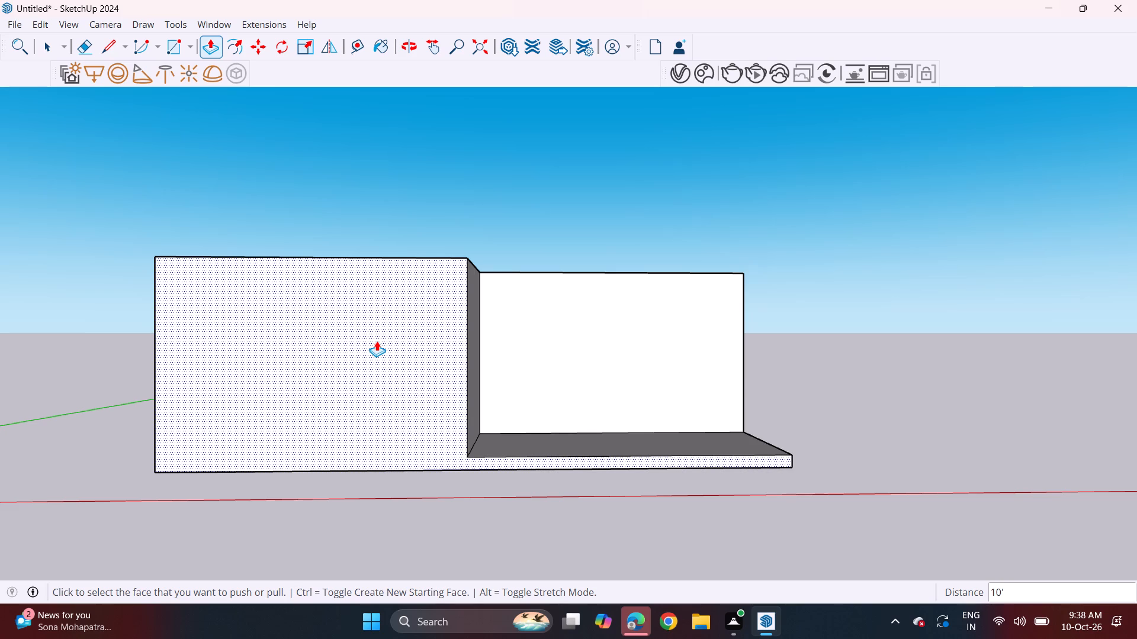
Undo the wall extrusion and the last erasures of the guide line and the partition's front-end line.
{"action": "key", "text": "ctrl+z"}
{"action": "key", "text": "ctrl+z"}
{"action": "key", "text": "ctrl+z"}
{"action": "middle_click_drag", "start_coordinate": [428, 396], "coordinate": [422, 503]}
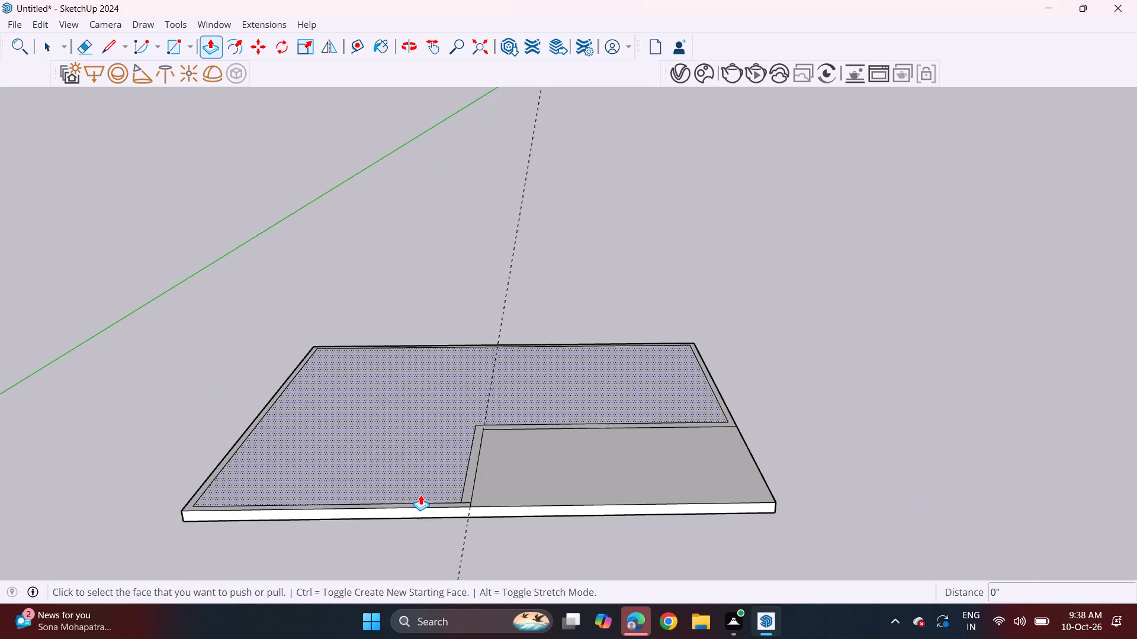
Undo the partition lines, guide line and inner wall offset until only the plain slab remains.
{"action": "key", "text": "ctrl+z"}
{"action": "key", "text": "ctrl+z"}
{"action": "key", "text": "ctrl+z"}
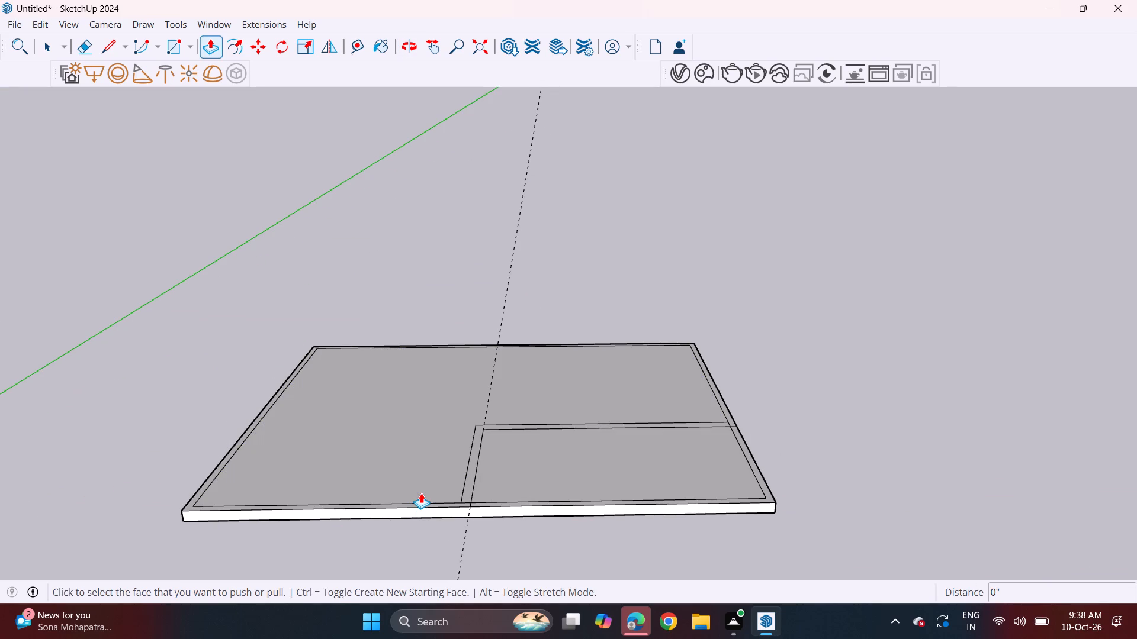
{"action": "key", "text": "ctrl+z"}
{"action": "key", "text": "ctrl+z"}
{"action": "key", "text": "ctrl+z"}
{"action": "key", "text": "ctrl+z"}
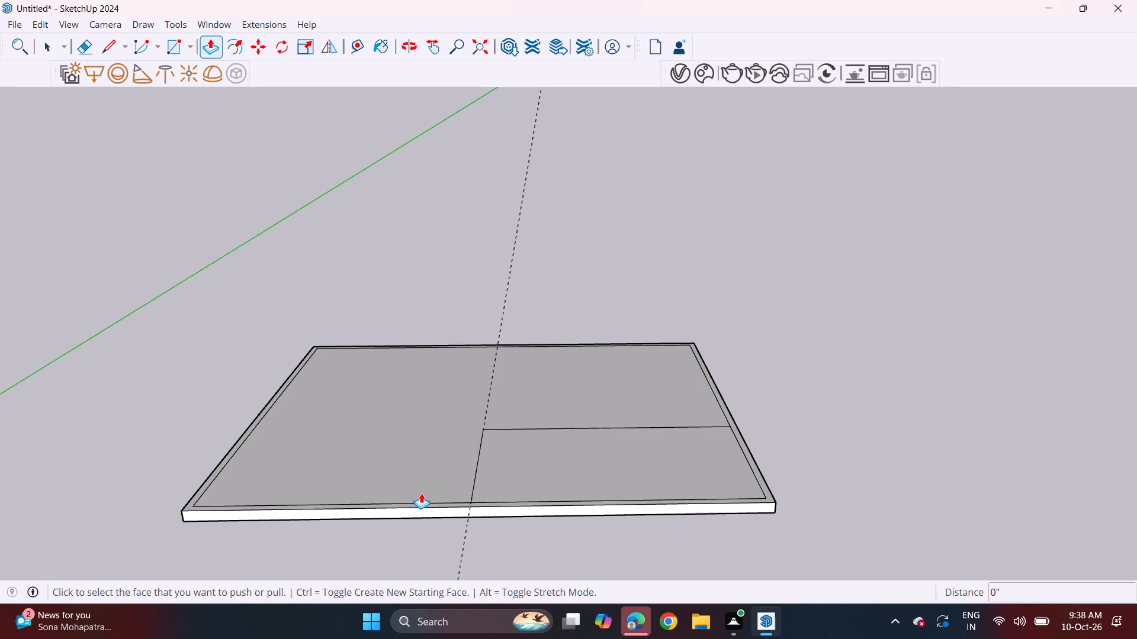
{"action": "key", "text": "ctrl+z"}
{"action": "key", "text": "ctrl+z"}
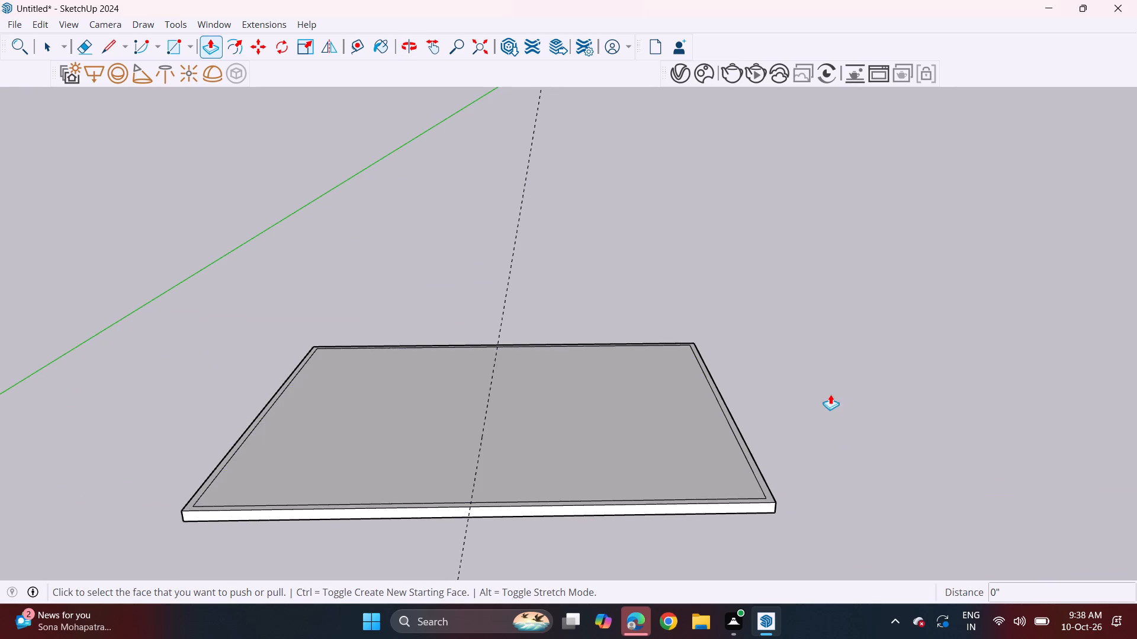
{"action": "middle_click_drag", "start_coordinate": [830, 394], "coordinate": [149, 386]}
{"action": "key", "text": "ctrl+z"}
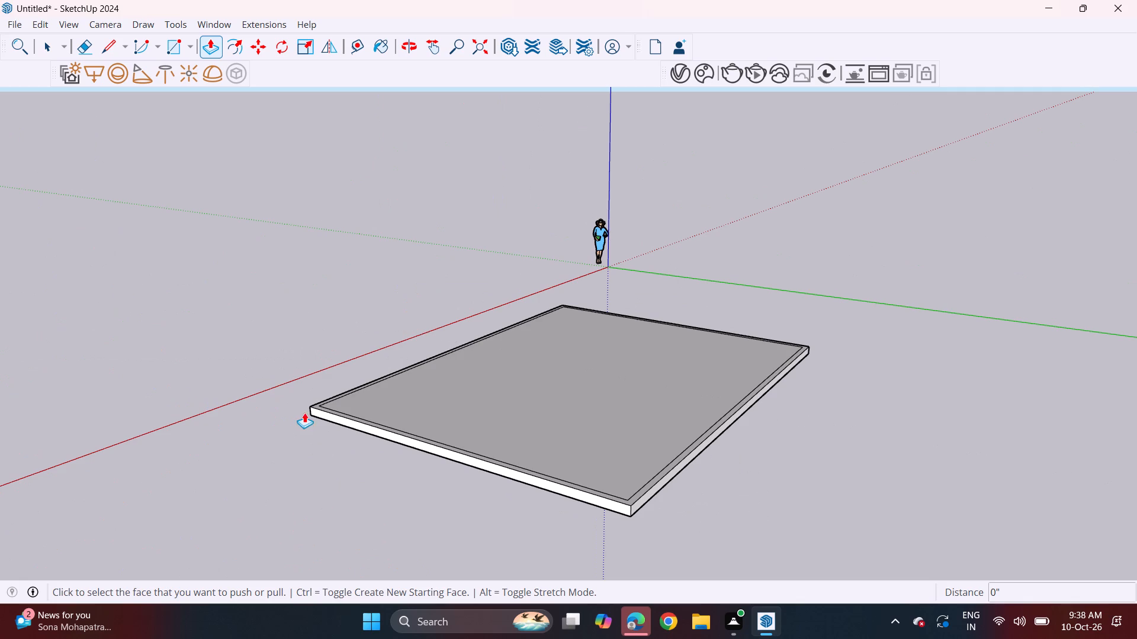
{"action": "key", "text": "ctrl+z"}
Push/Pull the slab's rear side face outward about 23' 4" to deepen the slab.
{"action": "left_click", "coordinate": [210, 47]}
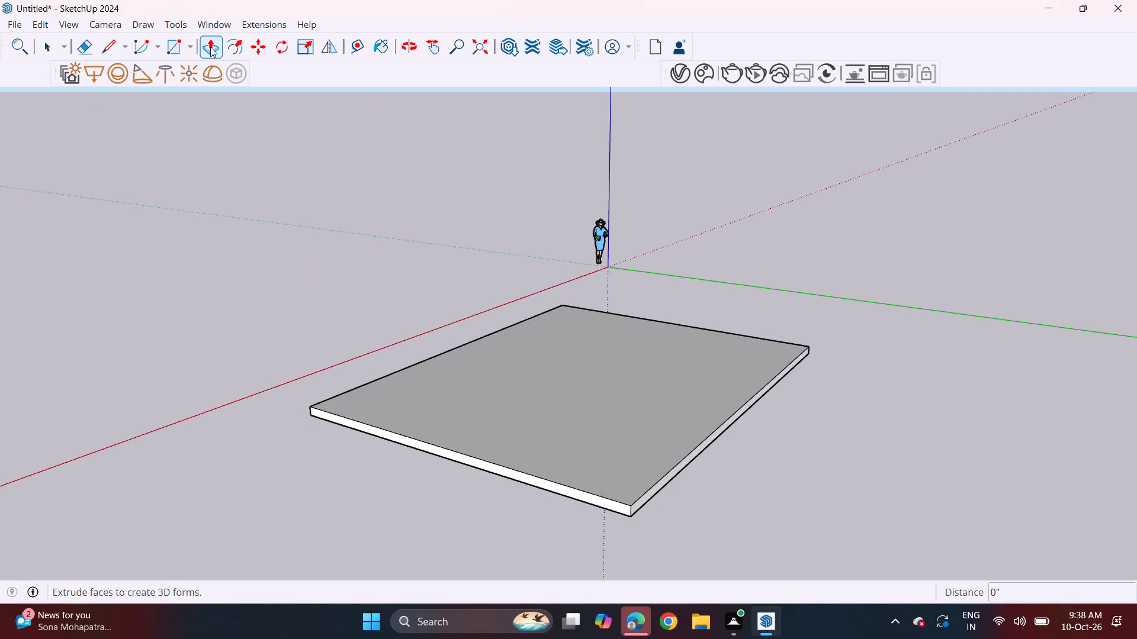
{"action": "left_click", "coordinate": [661, 486]}
{"action": "scroll", "coordinate": [897, 534], "scroll_direction": "down", "scroll_amount": 4}
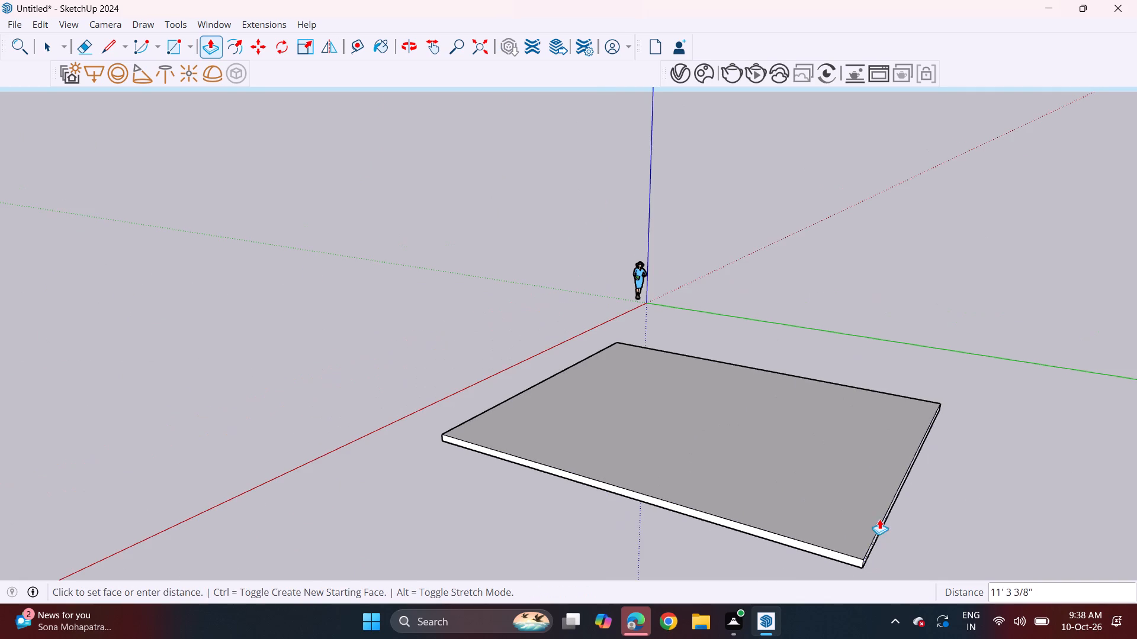
{"action": "left_click", "coordinate": [1088, 553]}
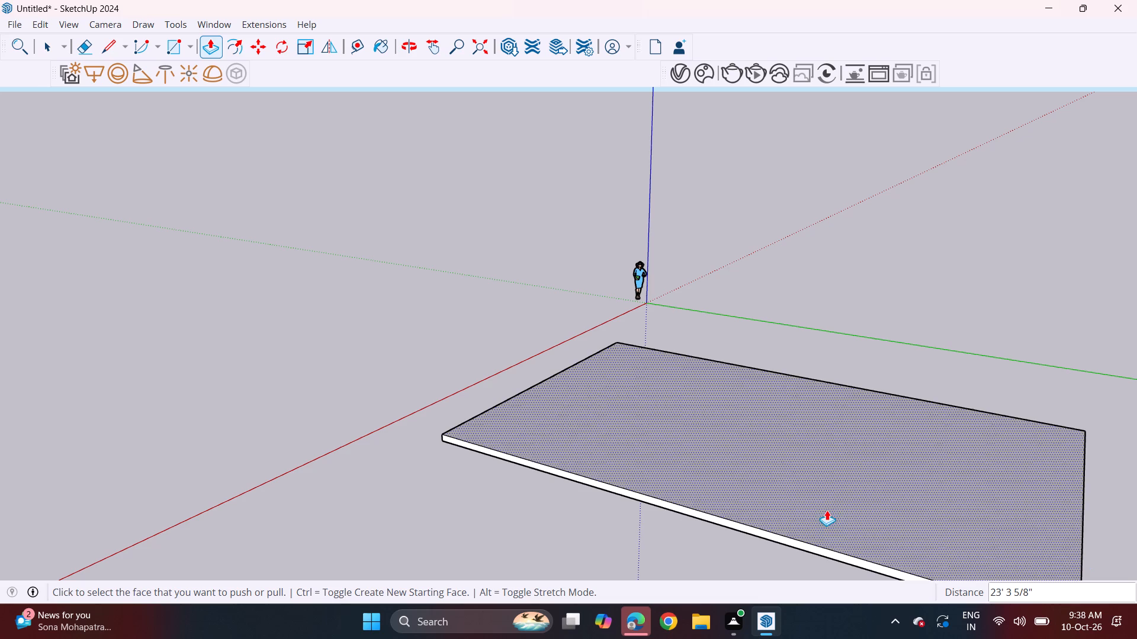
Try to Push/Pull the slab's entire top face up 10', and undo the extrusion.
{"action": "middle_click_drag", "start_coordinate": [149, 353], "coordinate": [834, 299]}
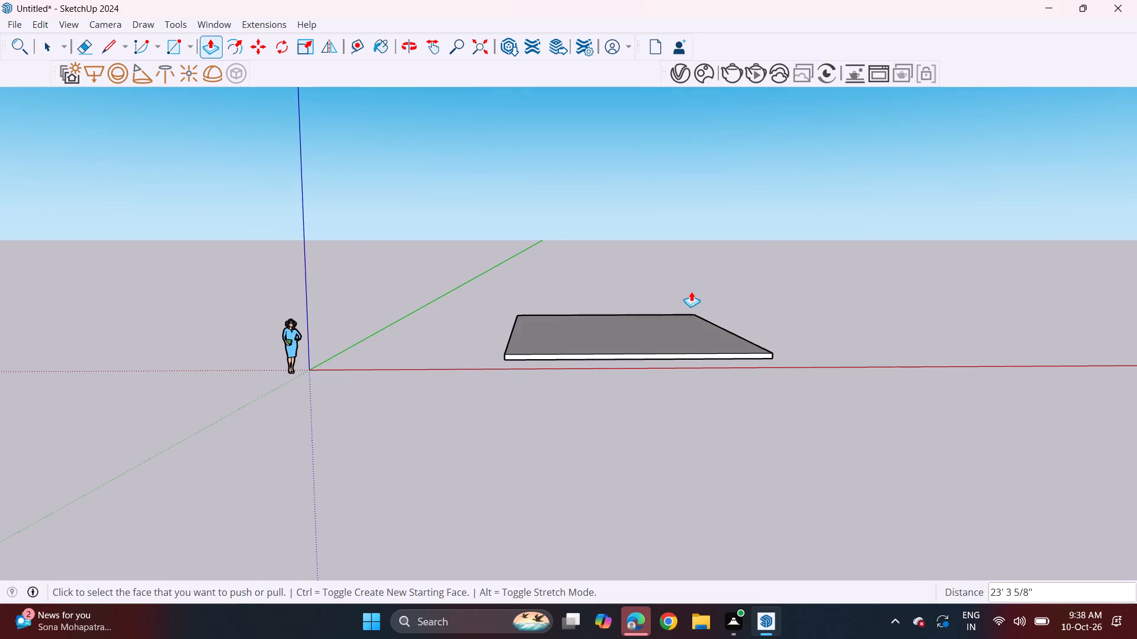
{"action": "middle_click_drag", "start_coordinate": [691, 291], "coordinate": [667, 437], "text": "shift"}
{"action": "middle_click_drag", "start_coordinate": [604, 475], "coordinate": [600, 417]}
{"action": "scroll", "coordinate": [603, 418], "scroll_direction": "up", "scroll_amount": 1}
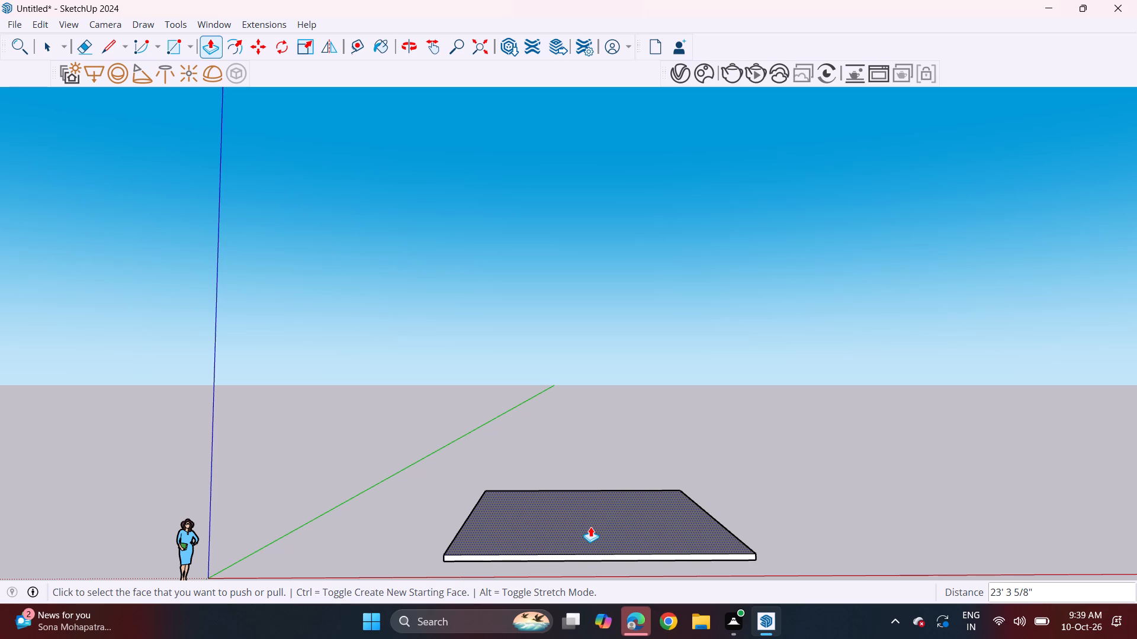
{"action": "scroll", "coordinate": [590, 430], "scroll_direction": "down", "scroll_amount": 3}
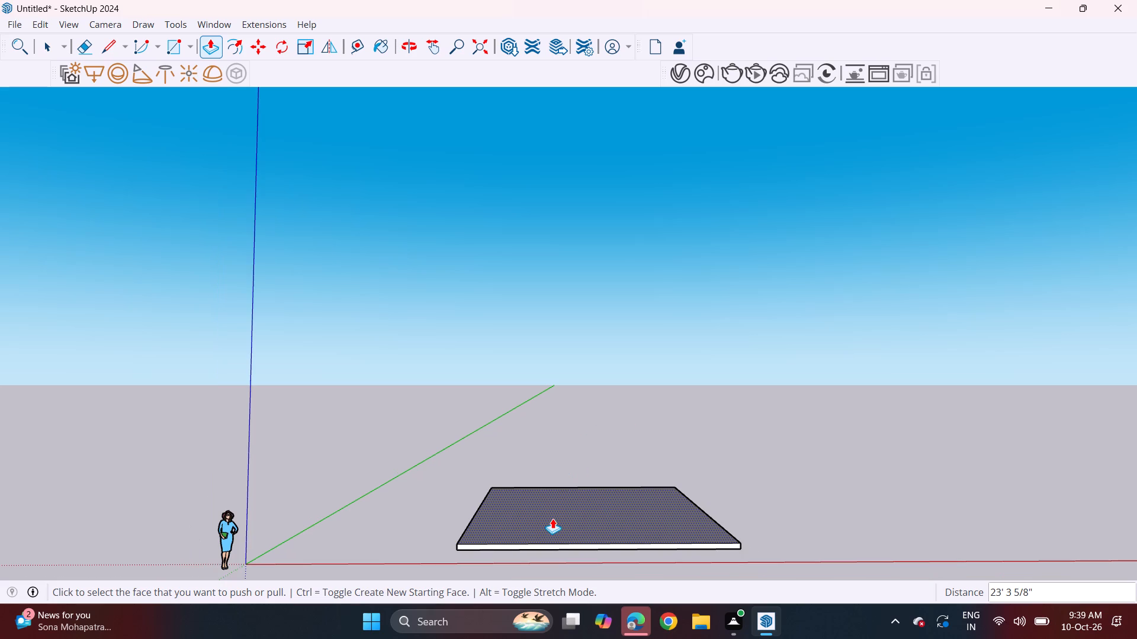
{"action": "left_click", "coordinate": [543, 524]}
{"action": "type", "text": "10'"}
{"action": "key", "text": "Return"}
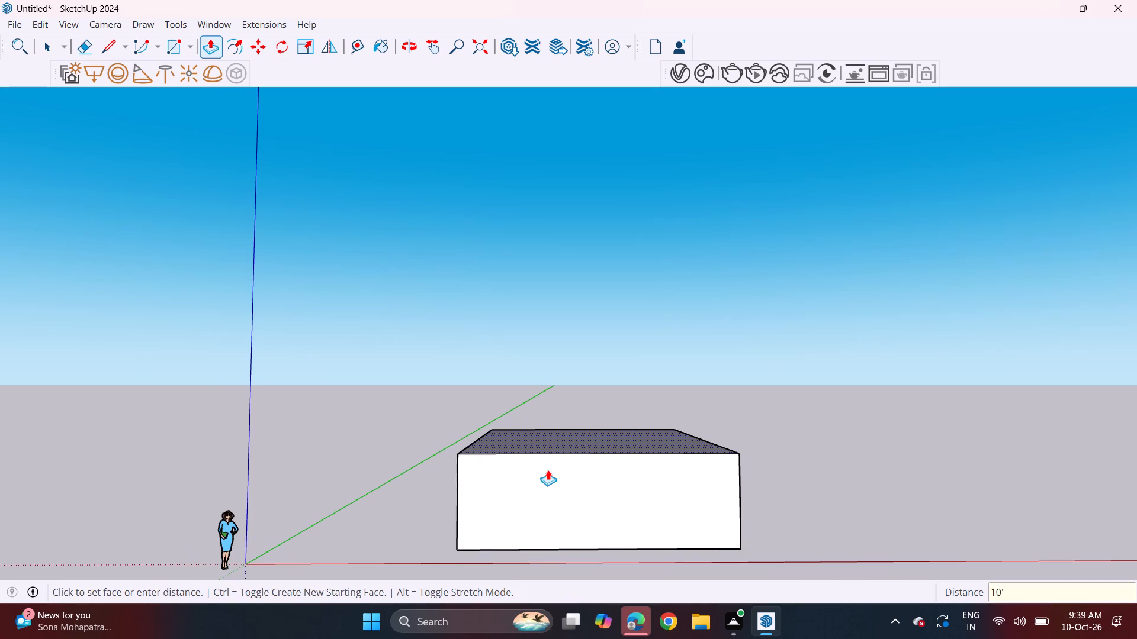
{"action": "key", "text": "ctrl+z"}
Draw a stepped line from the slab's right edge to its front edge, with segments about 16' 1", 23' 5", 3' 7" and 6' 8".
{"action": "scroll", "coordinate": [559, 515], "scroll_direction": "down", "scroll_amount": 1}
{"action": "middle_click_drag", "start_coordinate": [559, 515], "coordinate": [555, 392], "text": "shift"}
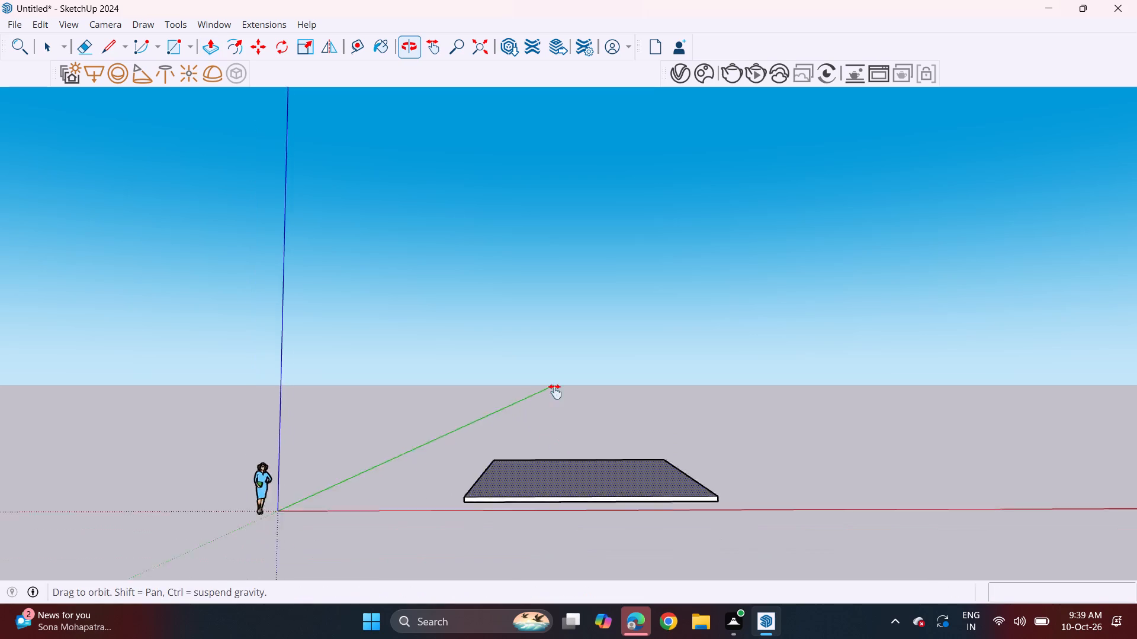
{"action": "middle_click_drag", "start_coordinate": [555, 392], "coordinate": [554, 358], "text": "shift"}
{"action": "middle_click_drag", "start_coordinate": [554, 358], "coordinate": [528, 530]}
{"action": "middle_click_drag", "start_coordinate": [535, 424], "coordinate": [535, 444]}
{"action": "middle_click_drag", "start_coordinate": [539, 415], "coordinate": [522, 460], "text": "shift"}
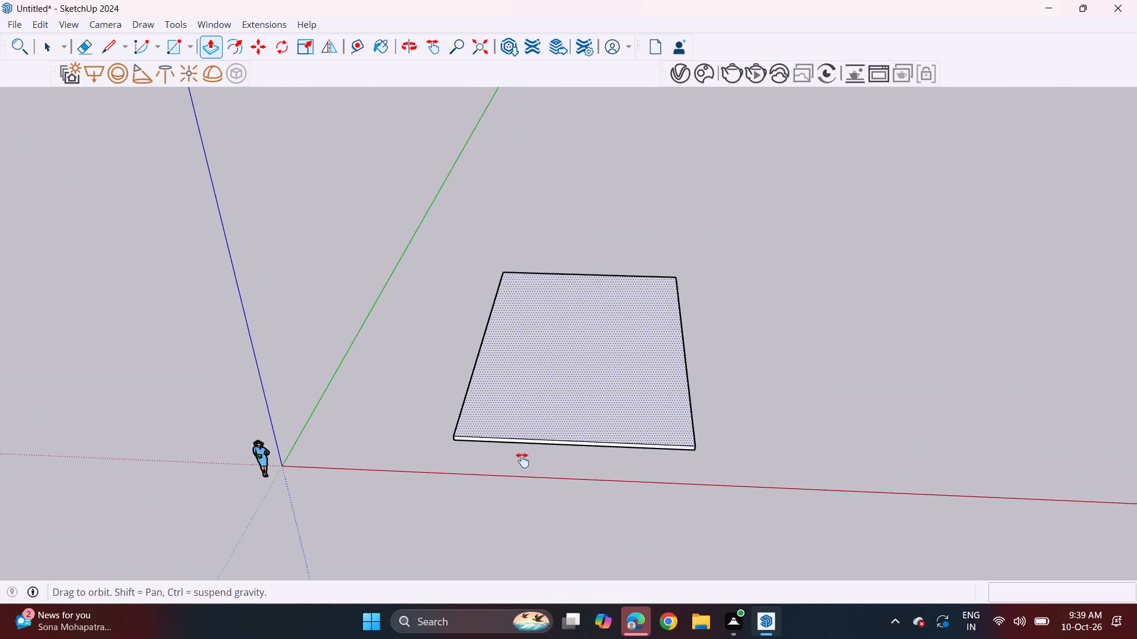
{"action": "middle_click_drag", "start_coordinate": [522, 460], "coordinate": [520, 464], "text": "shift"}
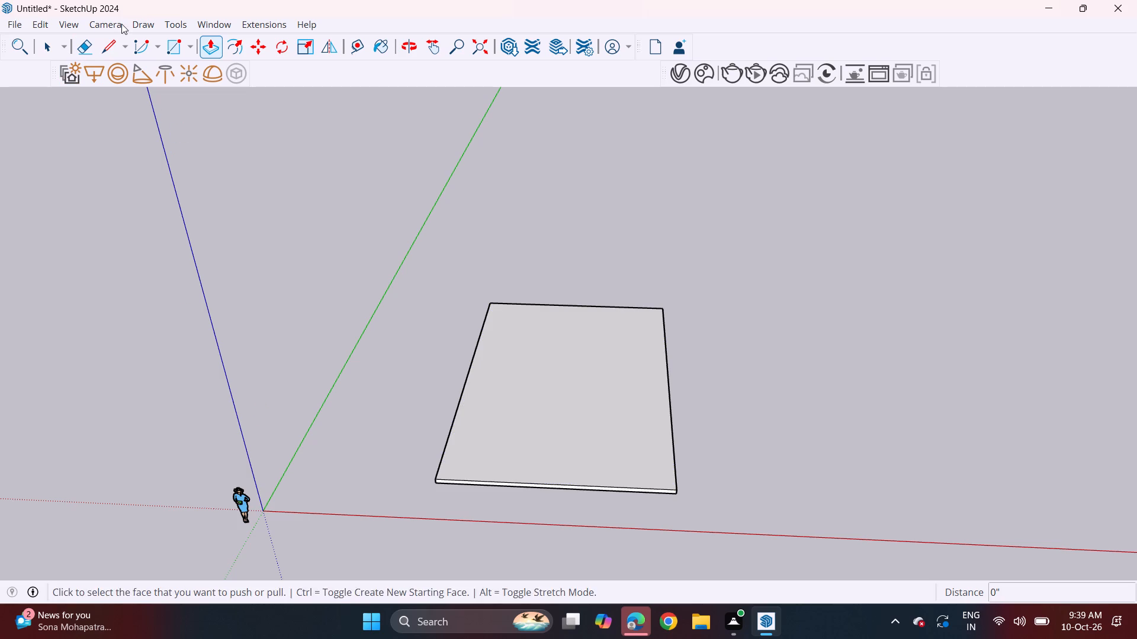
{"action": "left_click", "coordinate": [107, 48]}
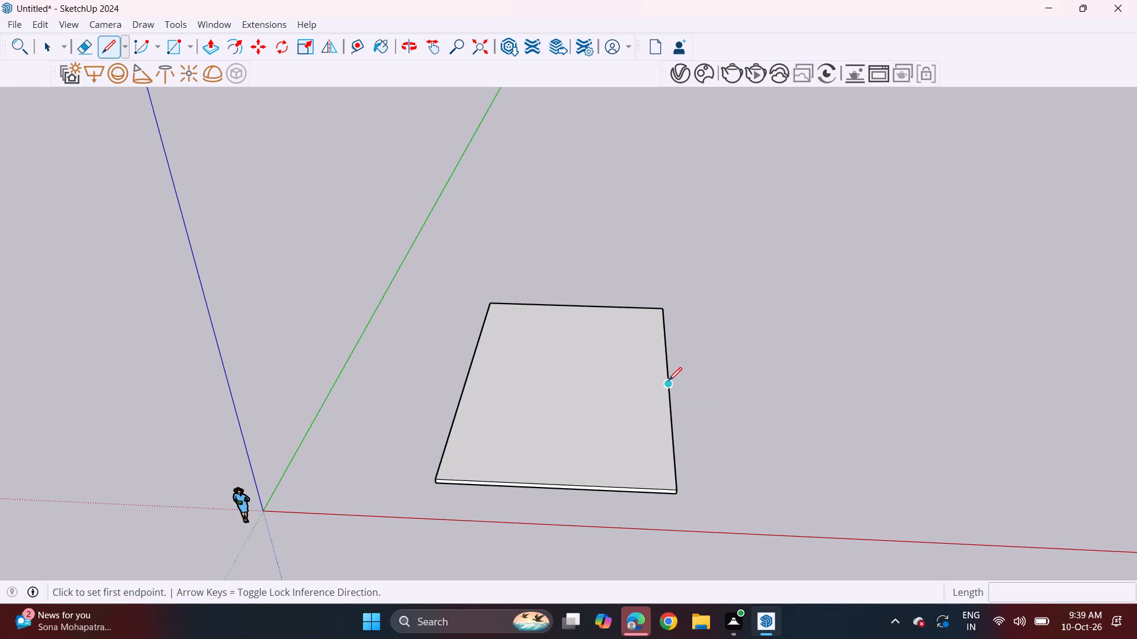
{"action": "left_click", "coordinate": [669, 364]}
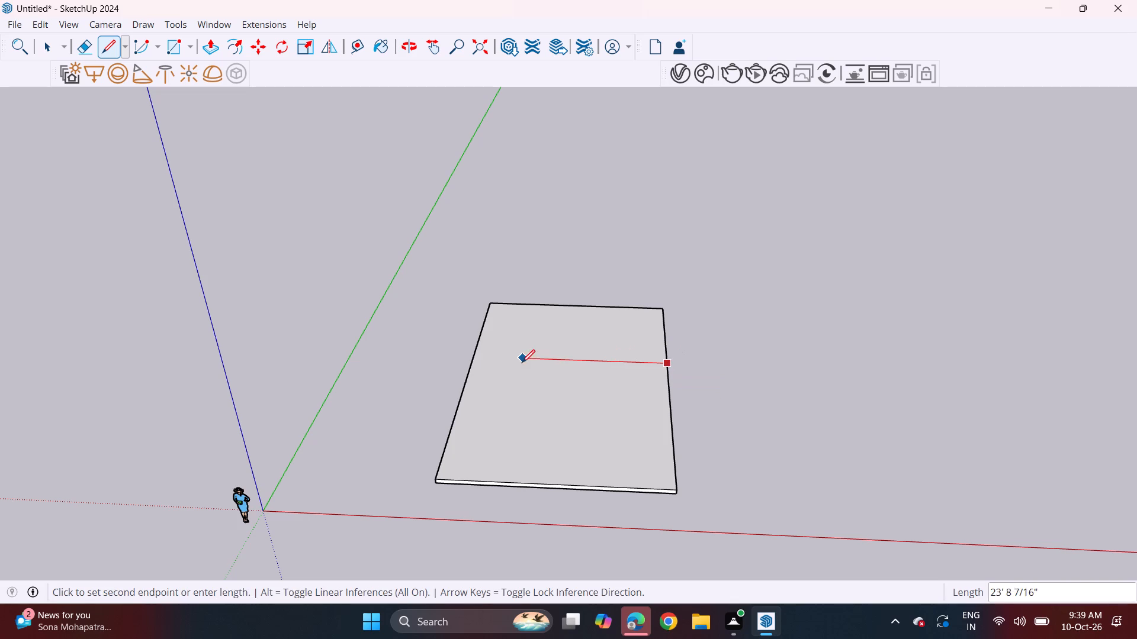
{"action": "left_click", "coordinate": [568, 361]}
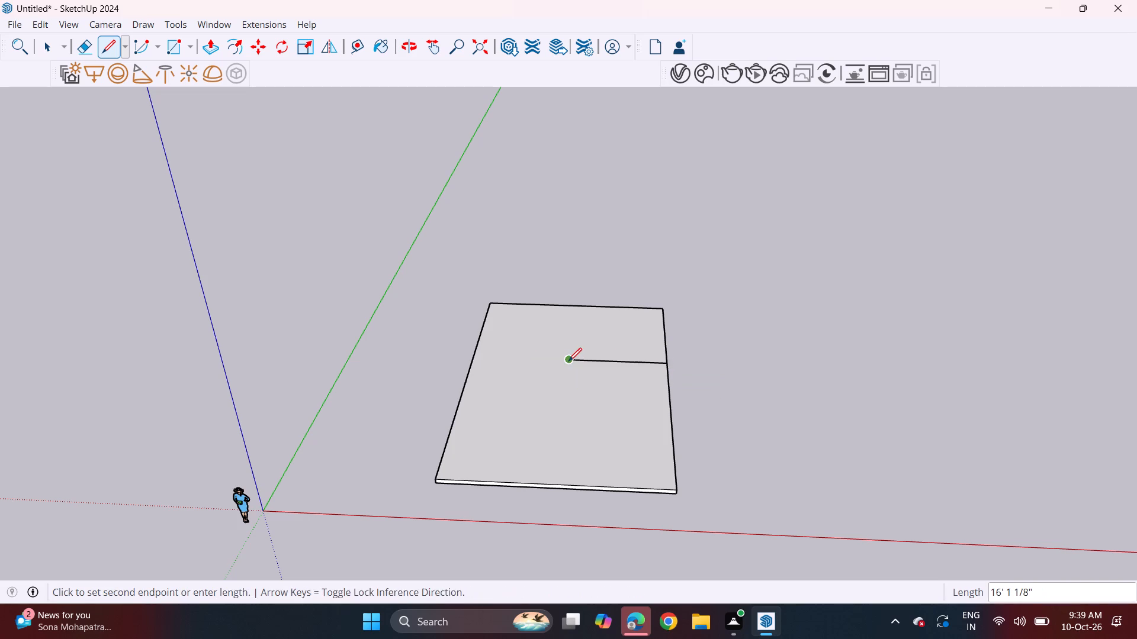
{"action": "left_click", "coordinate": [561, 452]}
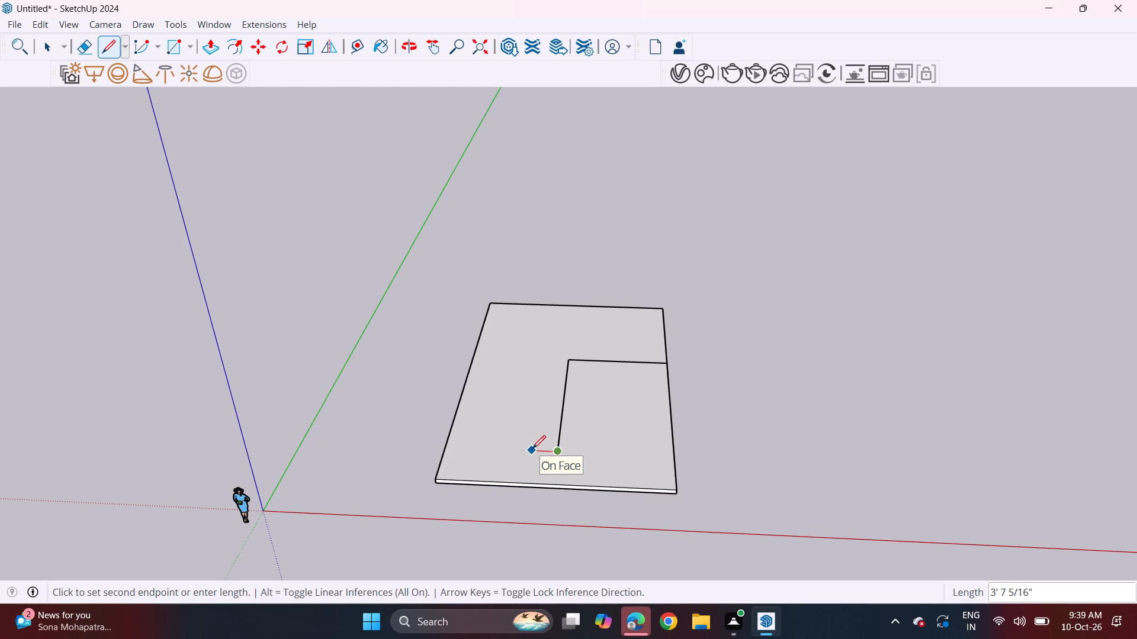
{"action": "left_click", "coordinate": [532, 448]}
{"action": "left_click", "coordinate": [522, 483]}
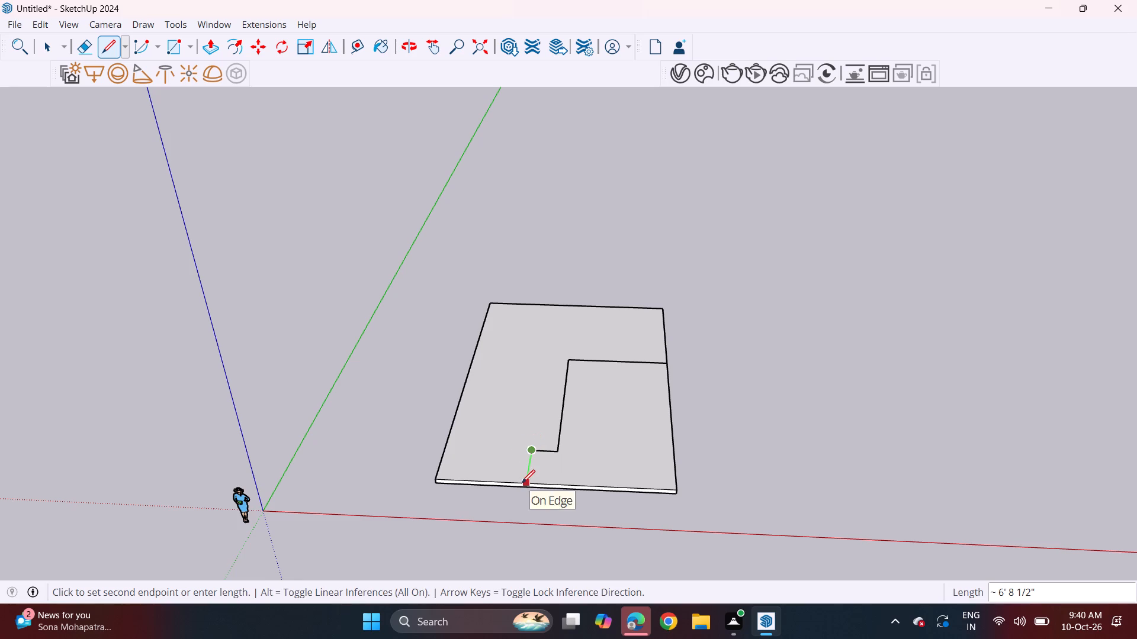
Draw a second stepped line just outside the first, from the slab's front edge around the corners to its right edge, forming a narrow wall strip.
{"action": "scroll", "coordinate": [529, 472], "scroll_direction": "up", "scroll_amount": 8}
{"action": "left_click", "coordinate": [531, 490]}
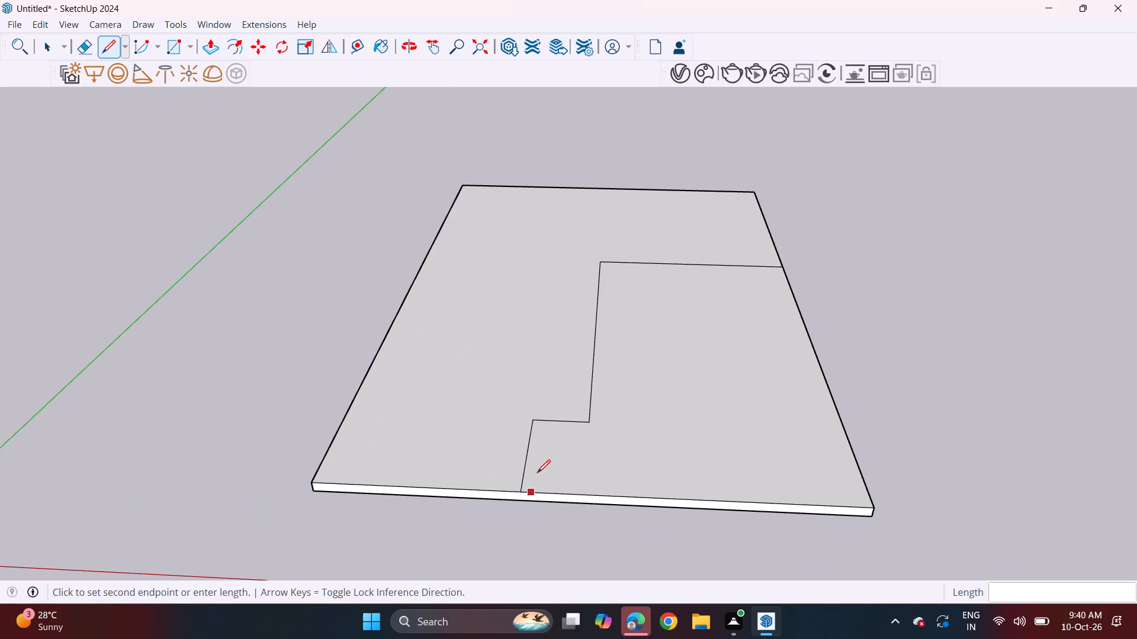
{"action": "left_click", "coordinate": [544, 431]}
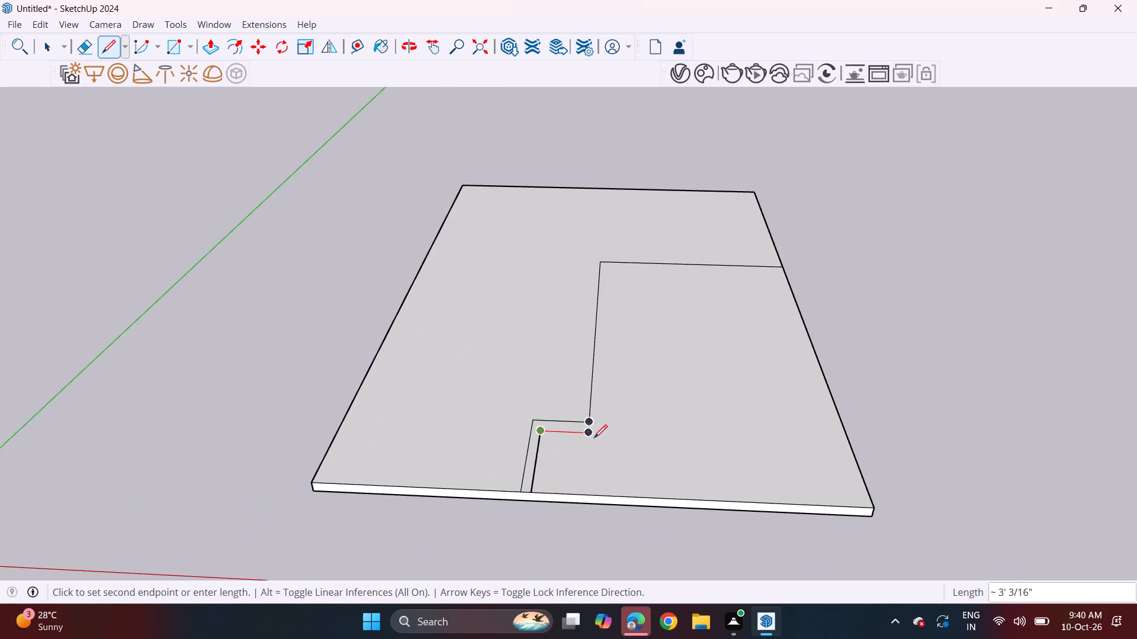
{"action": "left_click", "coordinate": [600, 437]}
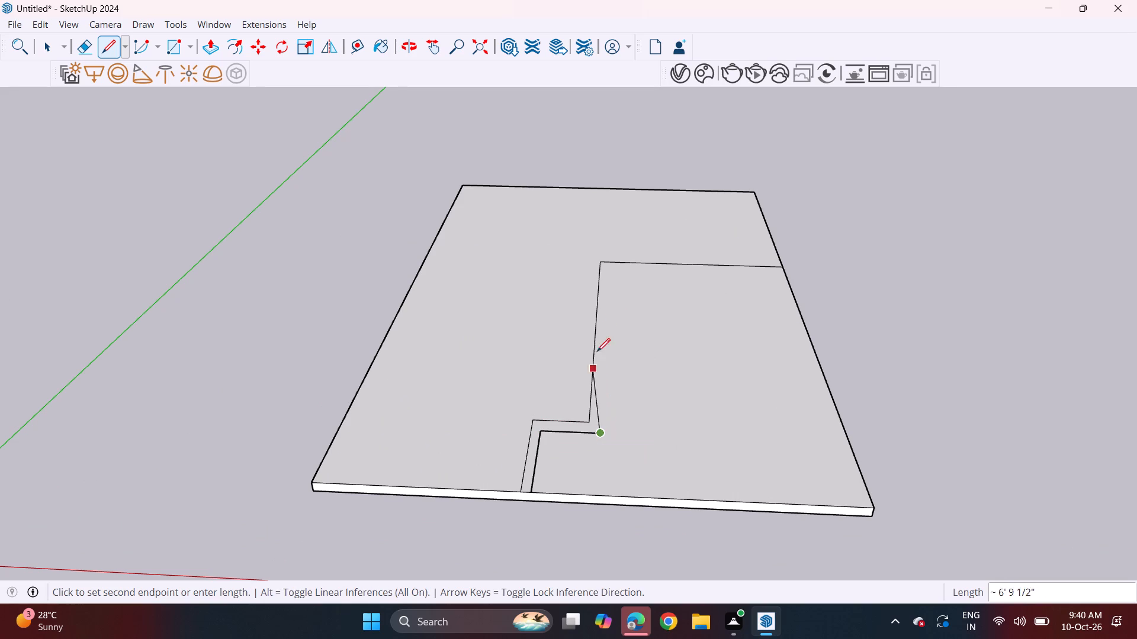
{"action": "scroll", "coordinate": [618, 265], "scroll_direction": "up", "scroll_amount": 5}
{"action": "left_click", "coordinate": [609, 269]}
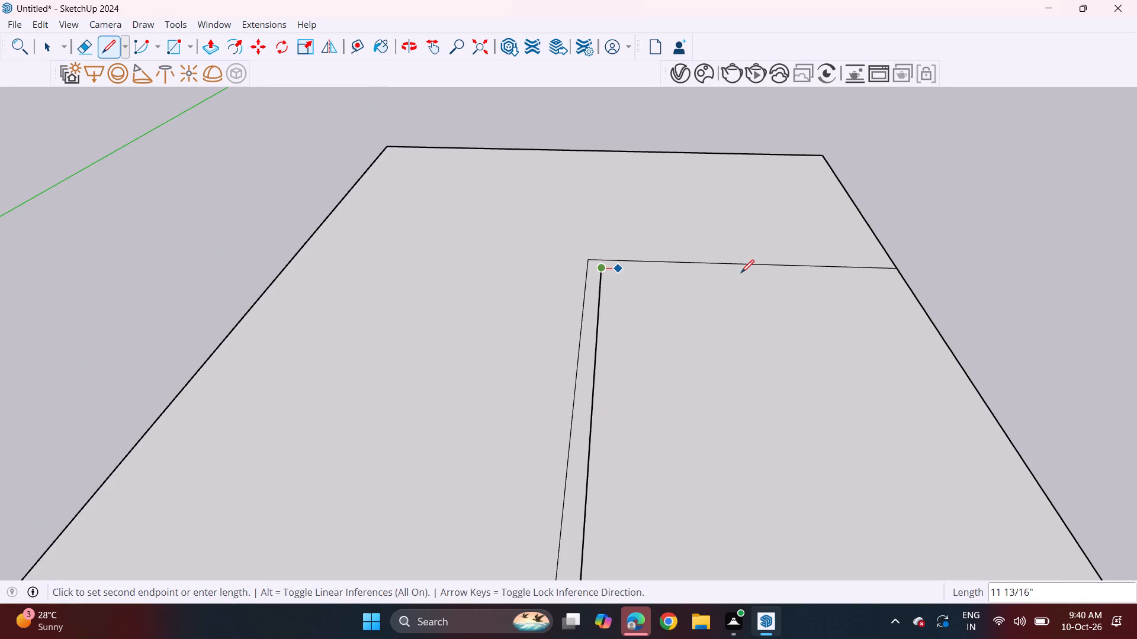
{"action": "left_click", "coordinate": [900, 282]}
Offset the outline of the main floor face behind the stepped wall strip inward by about 9".
{"action": "scroll", "coordinate": [917, 279], "scroll_direction": "down", "scroll_amount": 8}
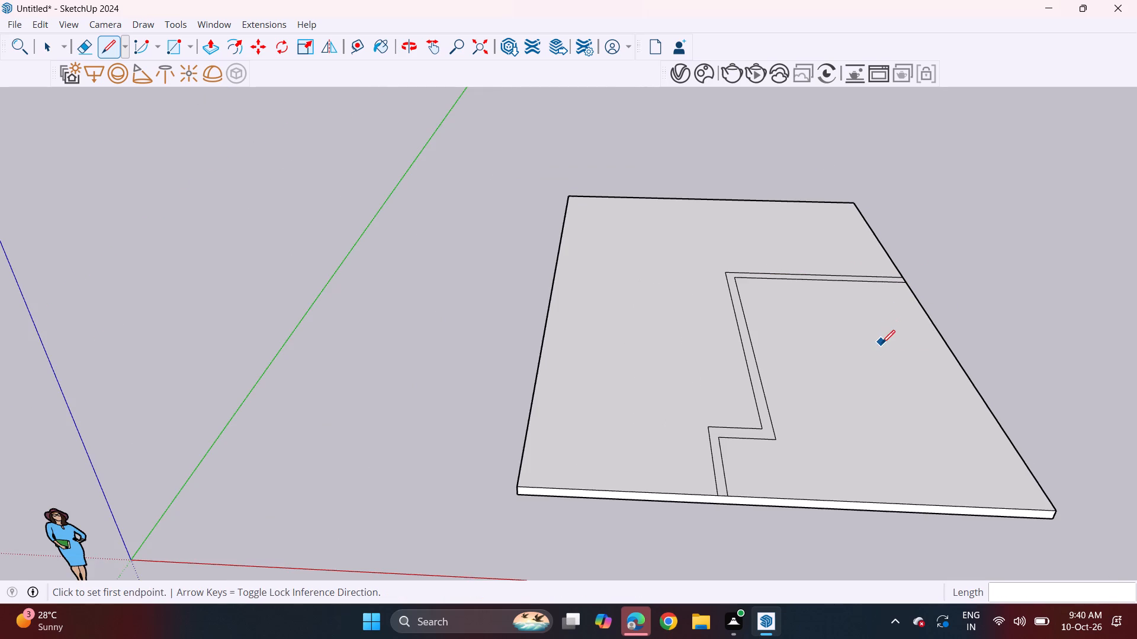
{"action": "middle_click_drag", "start_coordinate": [863, 344], "coordinate": [712, 333], "text": "shift"}
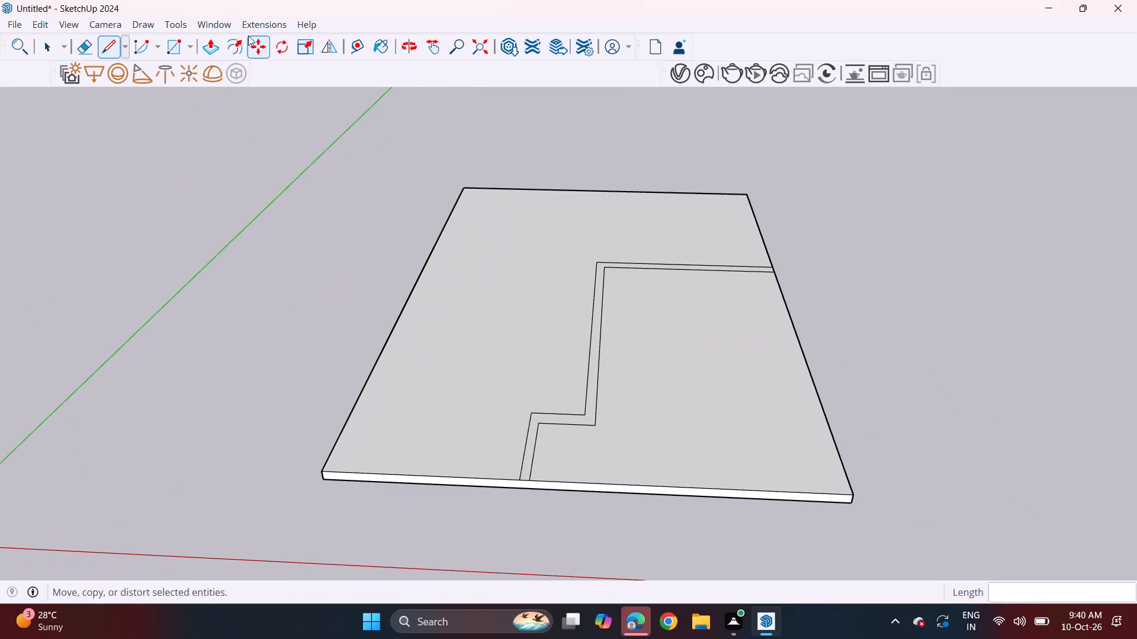
{"action": "left_click_drag", "start_coordinate": [235, 47], "coordinate": [240, 46]}
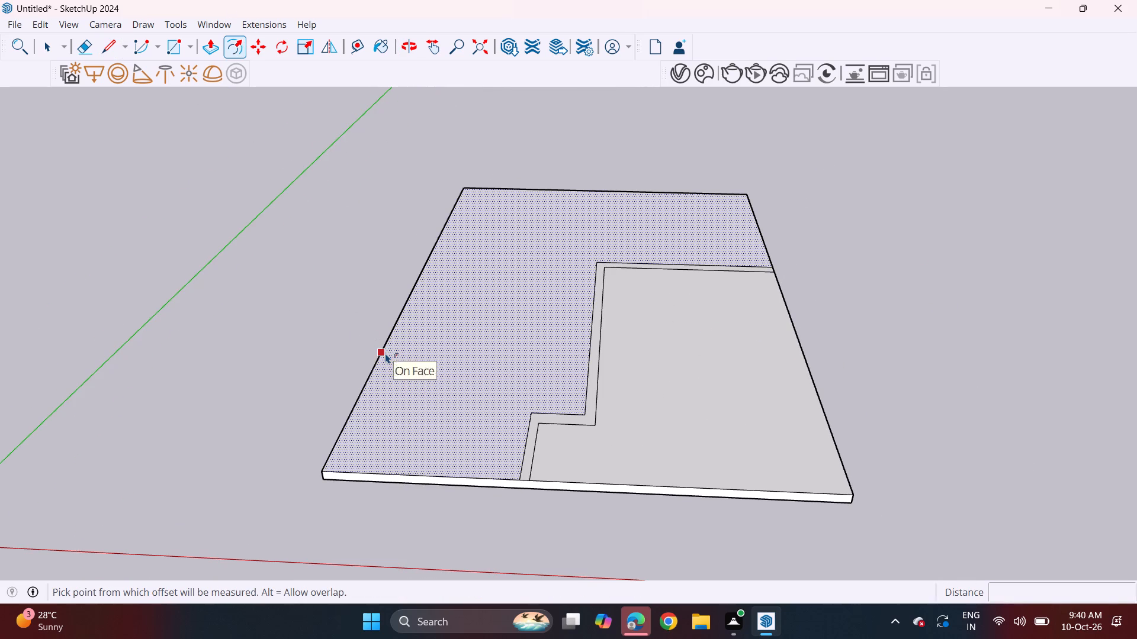
{"action": "left_click", "coordinate": [386, 353]}
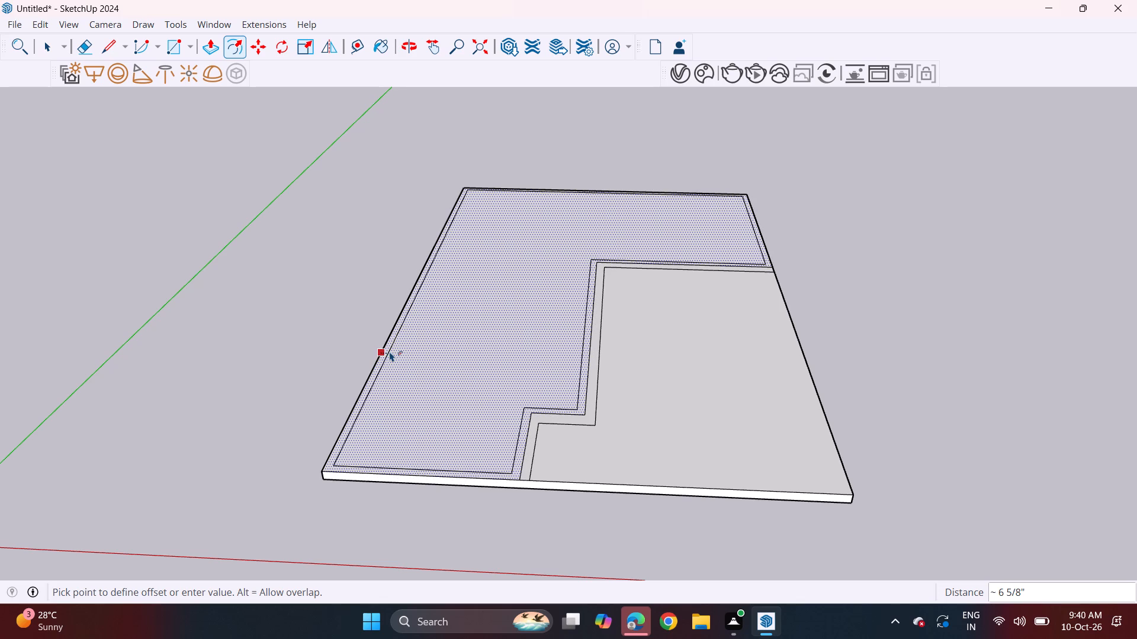
{"action": "left_click", "coordinate": [390, 351]}
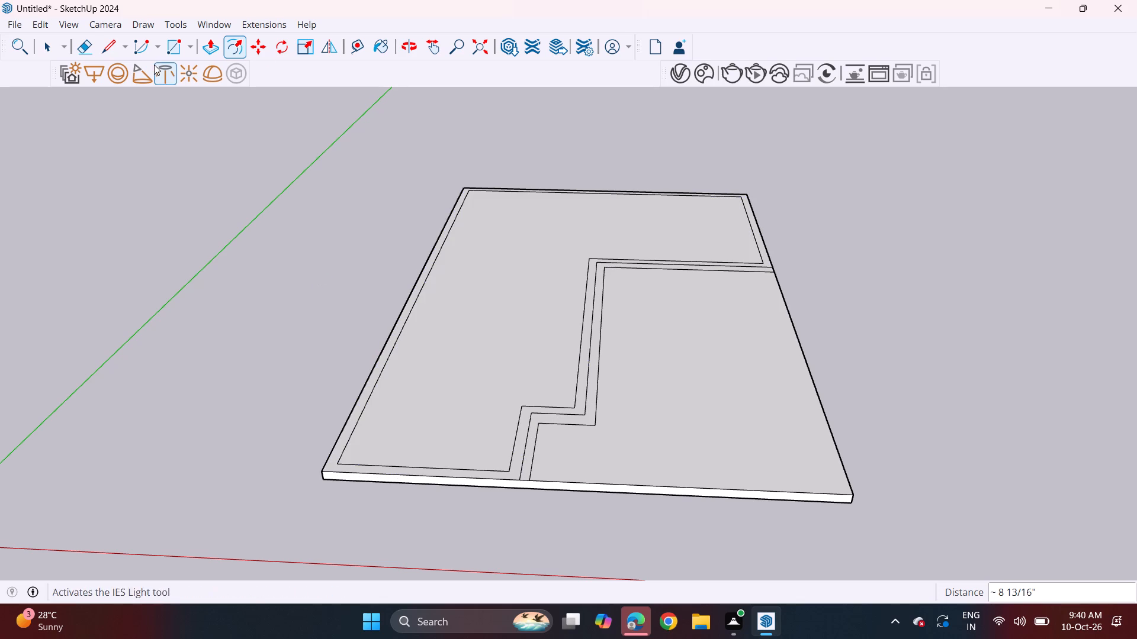
Draw a line about 9" long extending the inner outline's front edge to the stepped wall strip.
{"action": "left_click", "coordinate": [108, 51]}
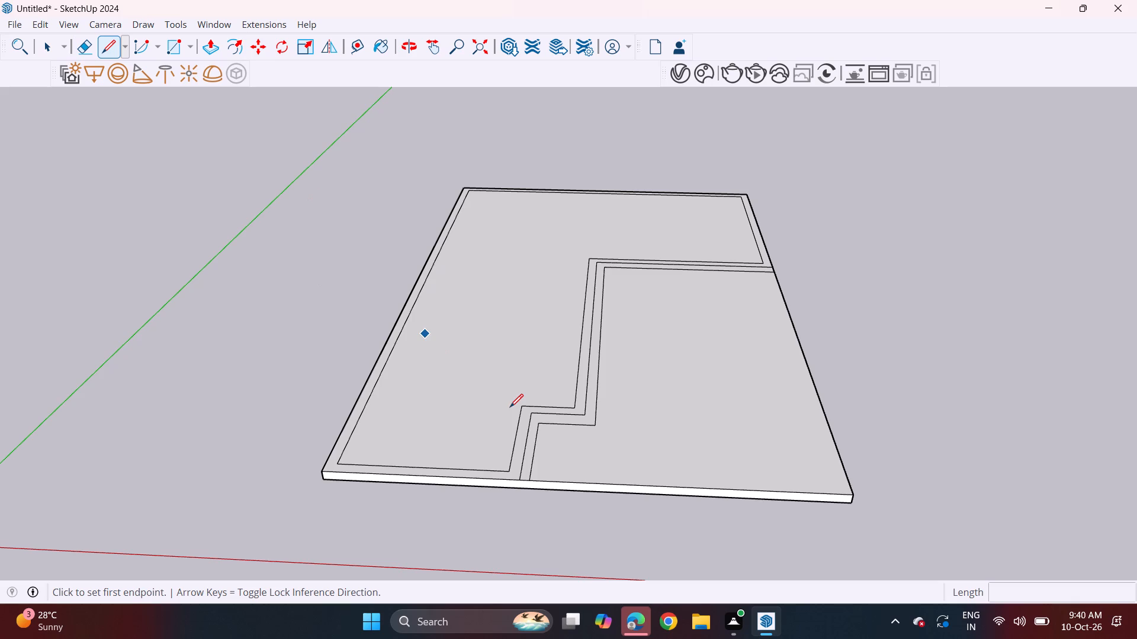
{"action": "scroll", "coordinate": [529, 456], "scroll_direction": "up", "scroll_amount": 4}
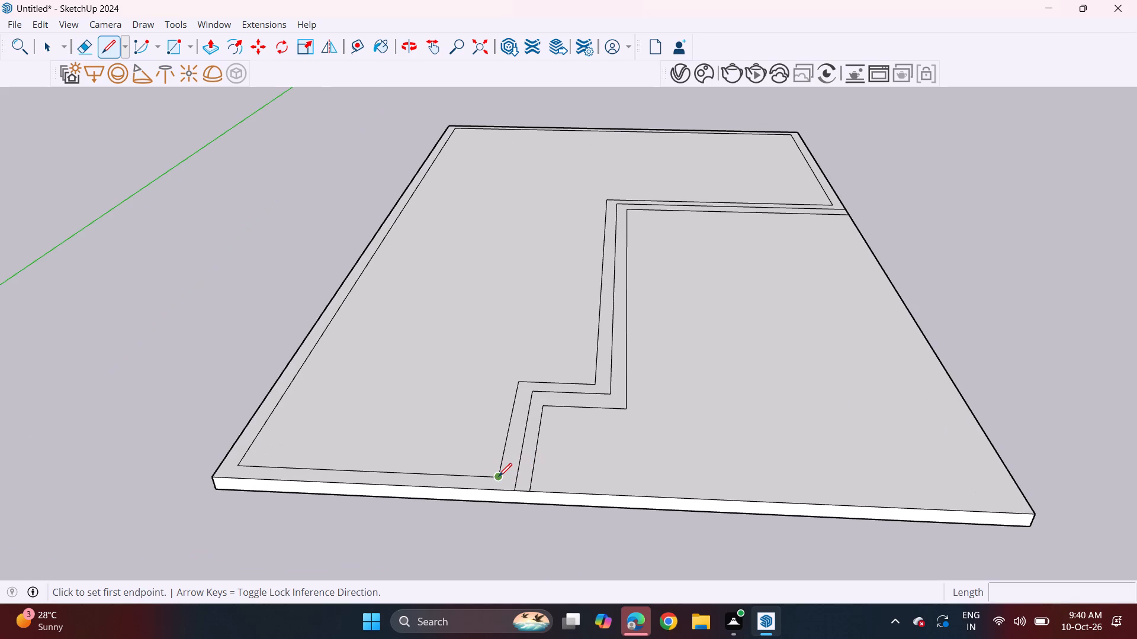
{"action": "left_click", "coordinate": [499, 476]}
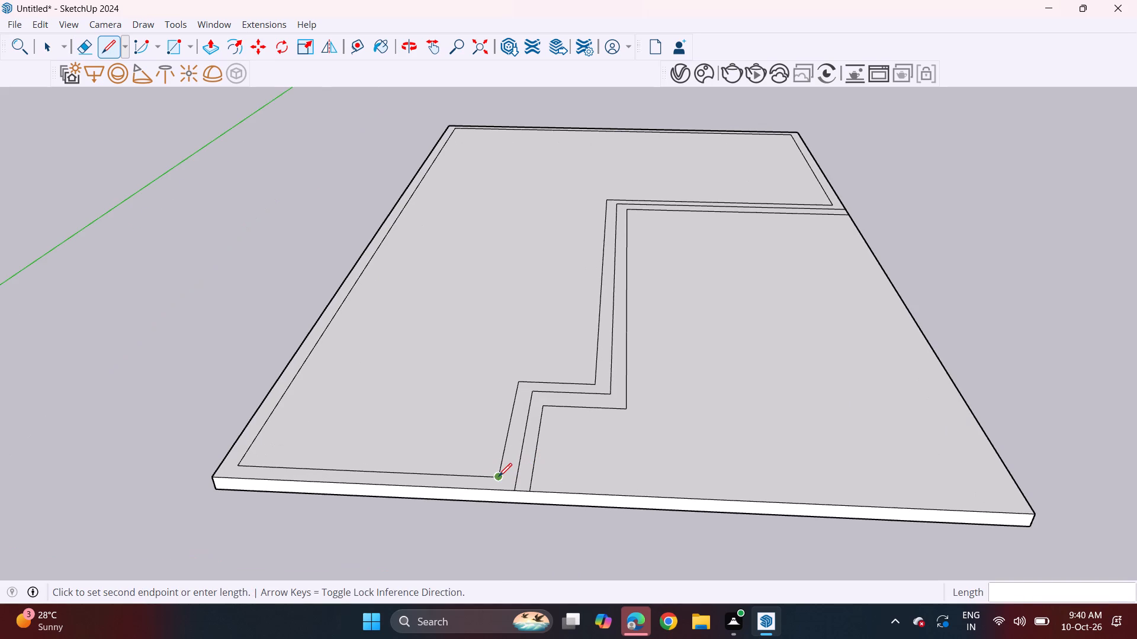
{"action": "left_click", "coordinate": [522, 476]}
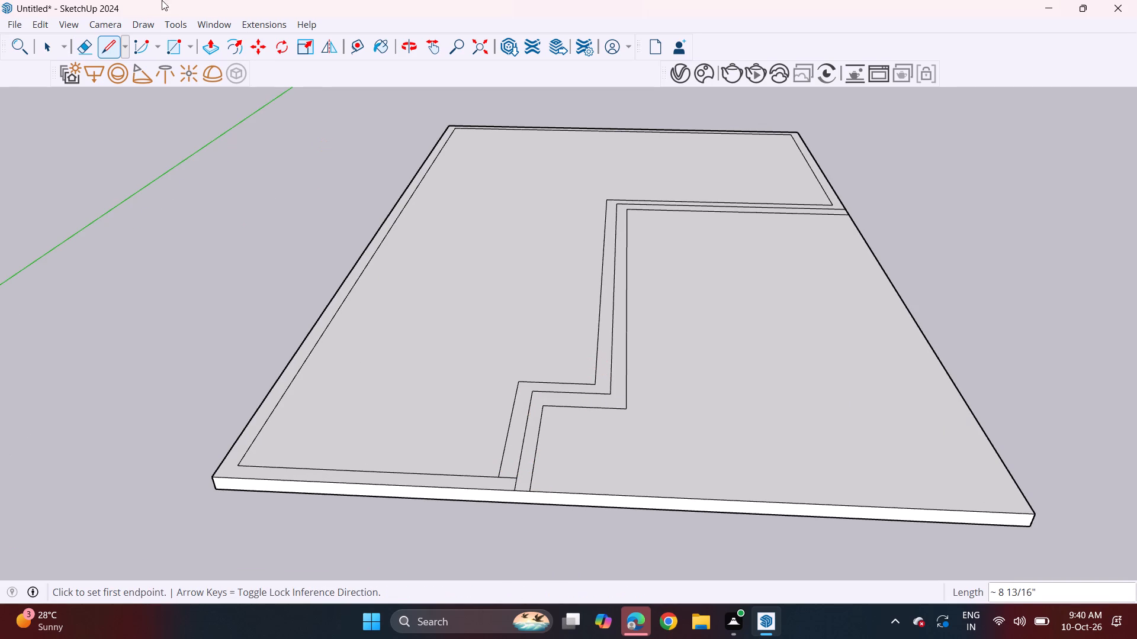
Erase the four stepped segments of the inner offset outline that run alongside the stepped wall strip.
{"action": "left_click", "coordinate": [93, 54]}
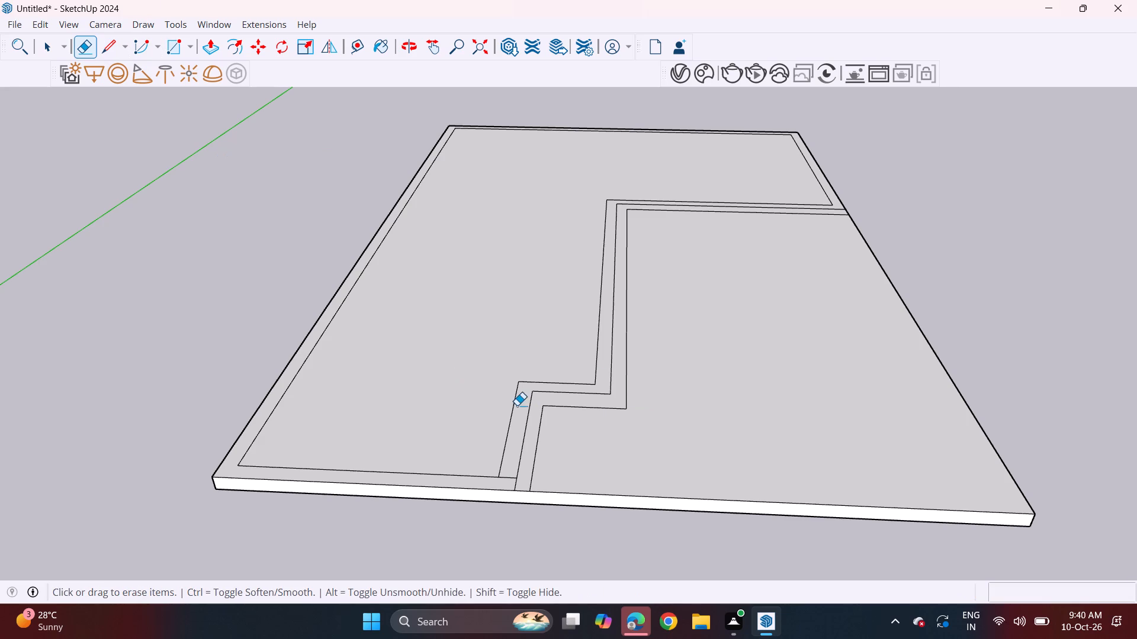
{"action": "left_click", "coordinate": [512, 408]}
{"action": "left_click", "coordinate": [524, 384]}
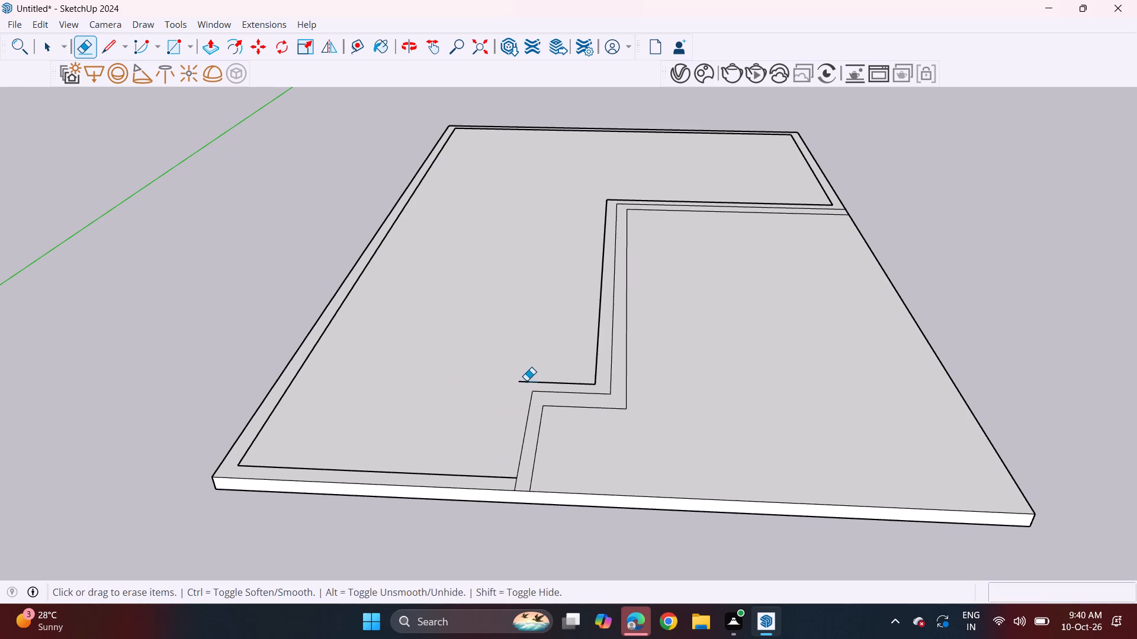
{"action": "left_click", "coordinate": [528, 377]}
{"action": "left_click", "coordinate": [528, 381]}
{"action": "left_click", "coordinate": [596, 376]}
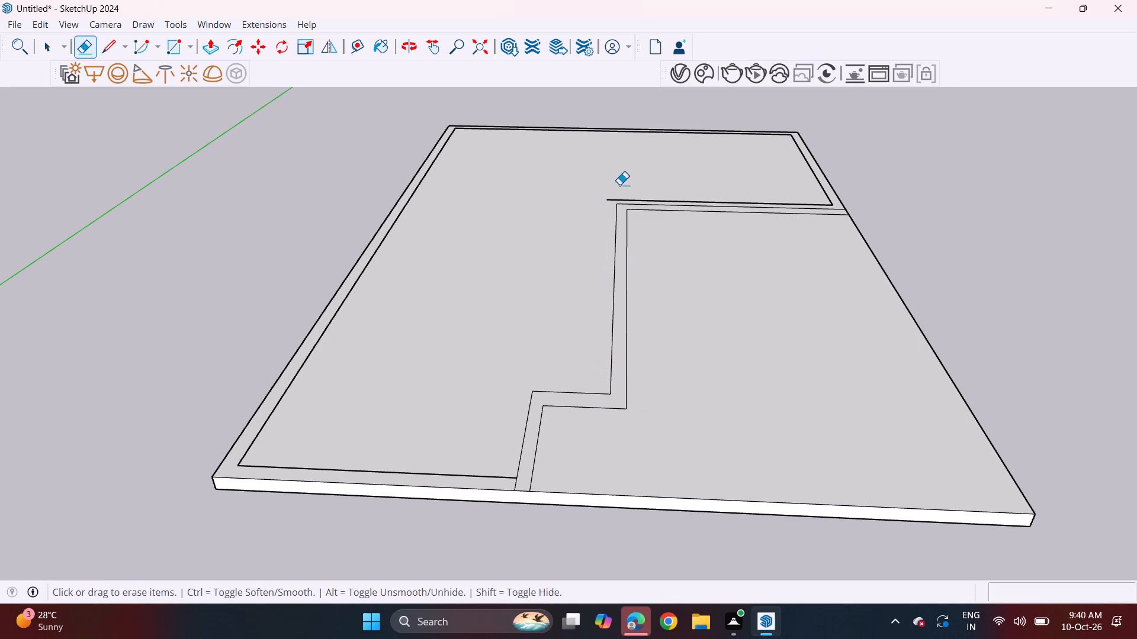
{"action": "left_click", "coordinate": [608, 199]}
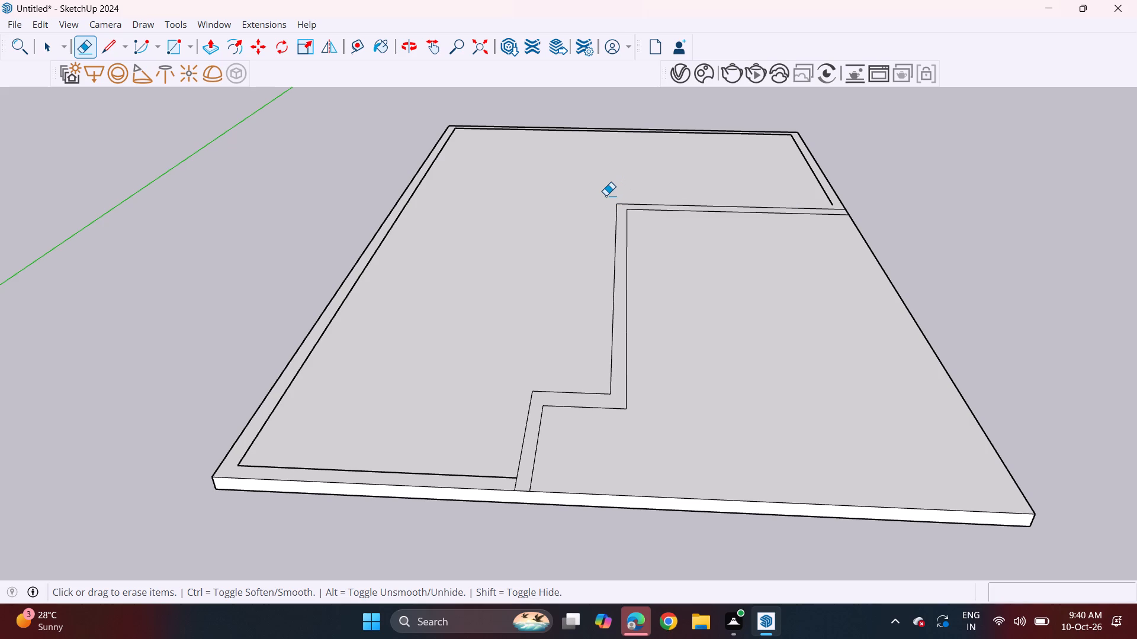
Draw a line about 9" long extending the inner outline's right-hand edge to the stepped wall strip.
{"action": "left_click", "coordinate": [106, 47]}
{"action": "scroll", "coordinate": [791, 186], "scroll_direction": "up", "scroll_amount": 5}
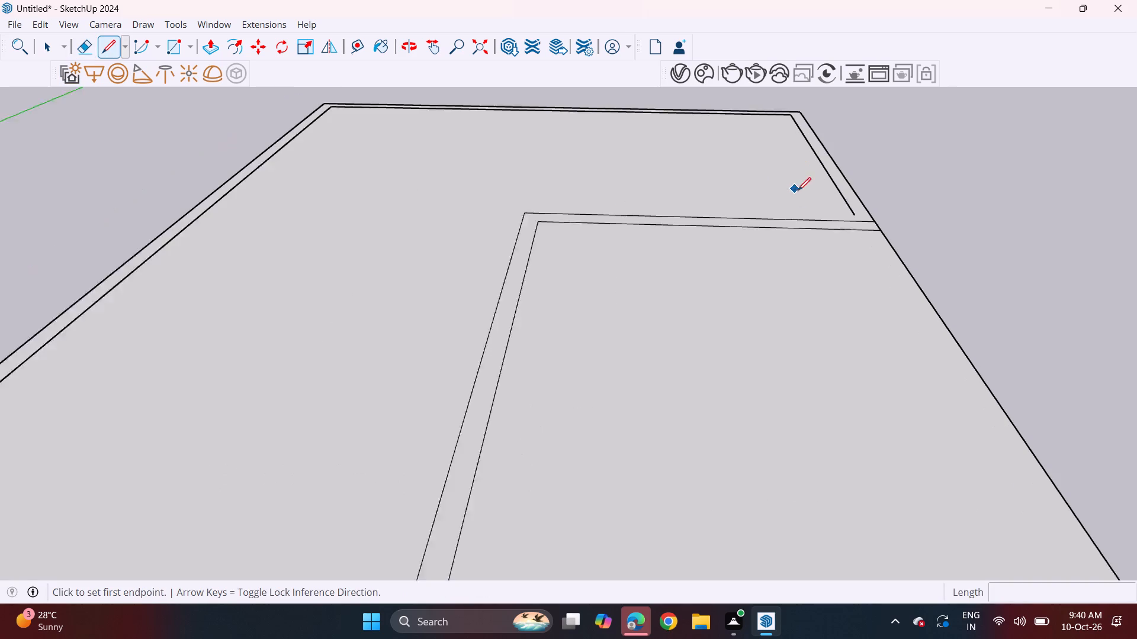
{"action": "left_click", "coordinate": [862, 217]}
{"action": "left_click", "coordinate": [862, 227]}
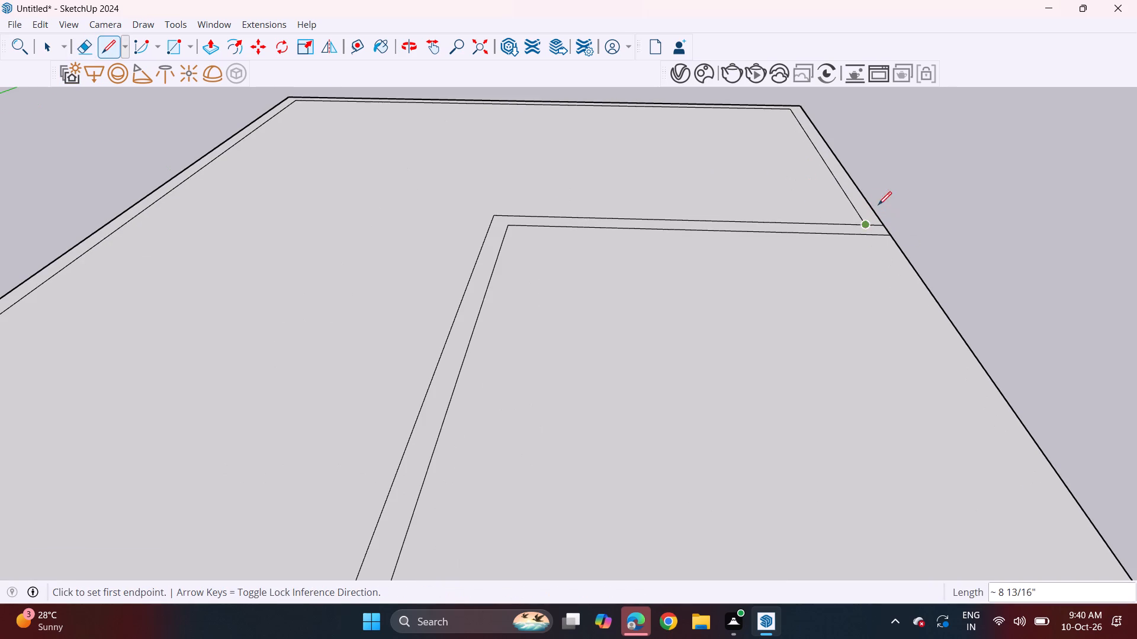
{"action": "scroll", "coordinate": [871, 206], "scroll_direction": "down", "scroll_amount": 4}
Erase the short leftover segments separating the stepped strip from the perimeter wall strip at the slab's right and front edges.
{"action": "left_click", "coordinate": [82, 56]}
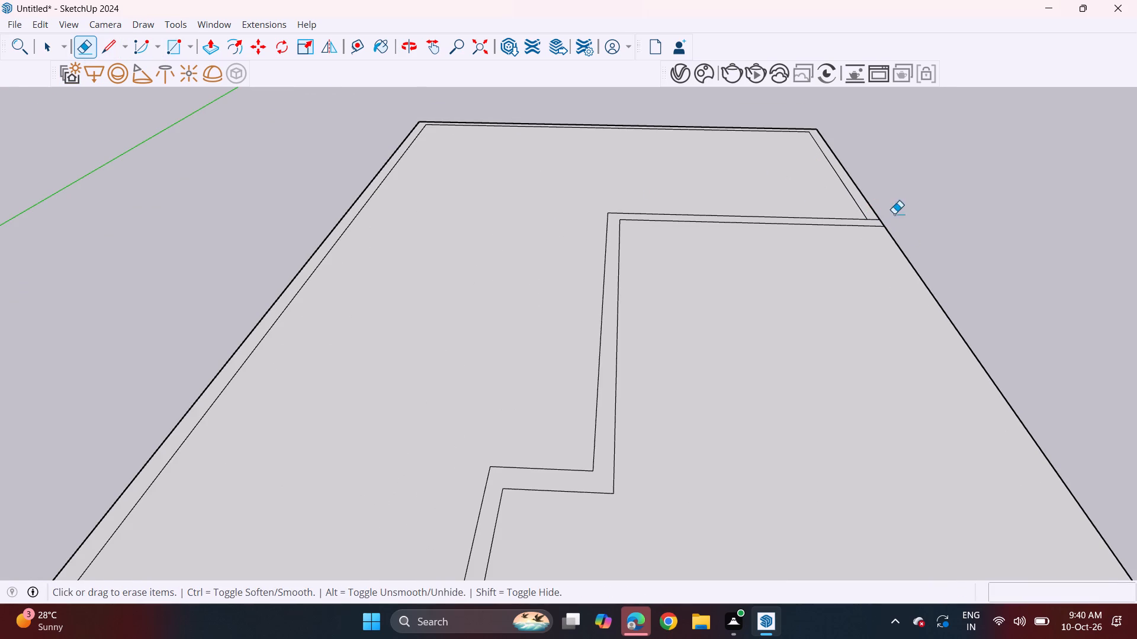
{"action": "scroll", "coordinate": [879, 224], "scroll_direction": "up", "scroll_amount": 4}
{"action": "left_click", "coordinate": [875, 215]}
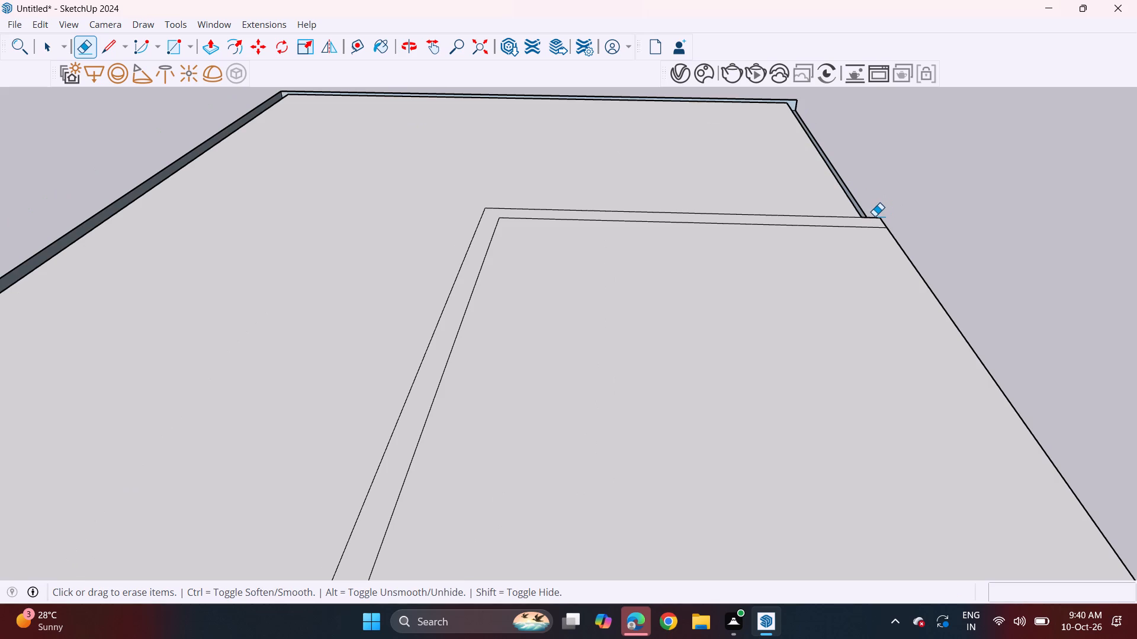
{"action": "key", "text": "ctrl+z"}
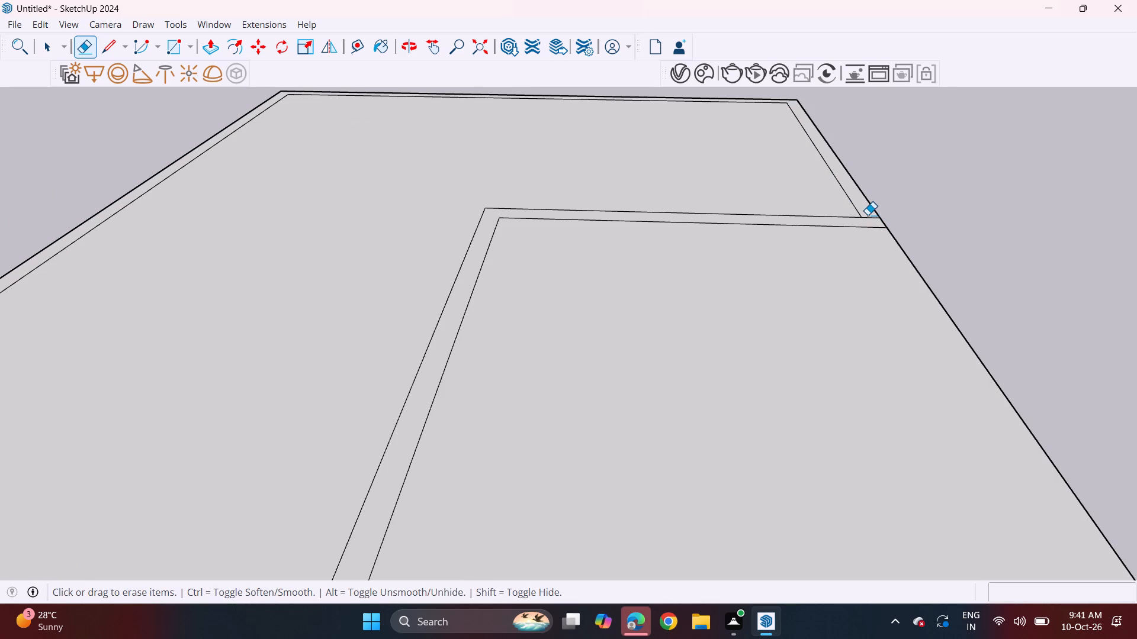
{"action": "left_click", "coordinate": [868, 217]}
{"action": "scroll", "coordinate": [567, 354], "scroll_direction": "down", "scroll_amount": 6}
{"action": "middle_click_drag", "start_coordinate": [549, 352], "coordinate": [560, 233], "text": "shift"}
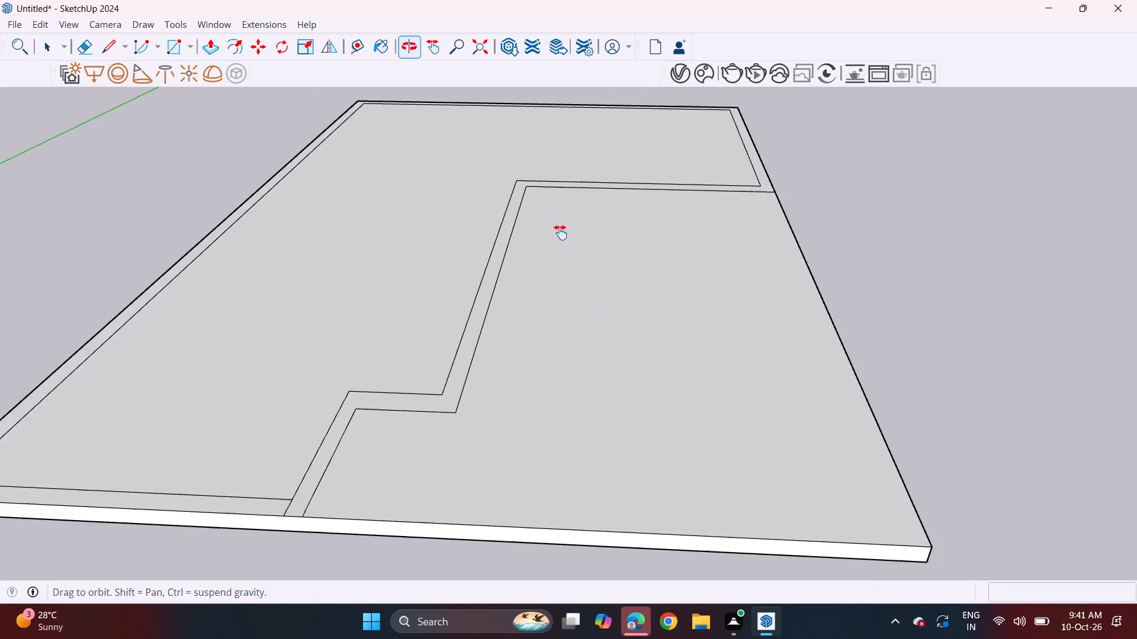
{"action": "middle_click_drag", "start_coordinate": [560, 233], "coordinate": [566, 199], "text": "shift"}
{"action": "middle_click_drag", "start_coordinate": [324, 393], "coordinate": [329, 397]}
{"action": "scroll", "coordinate": [313, 440], "scroll_direction": "up", "scroll_amount": 4}
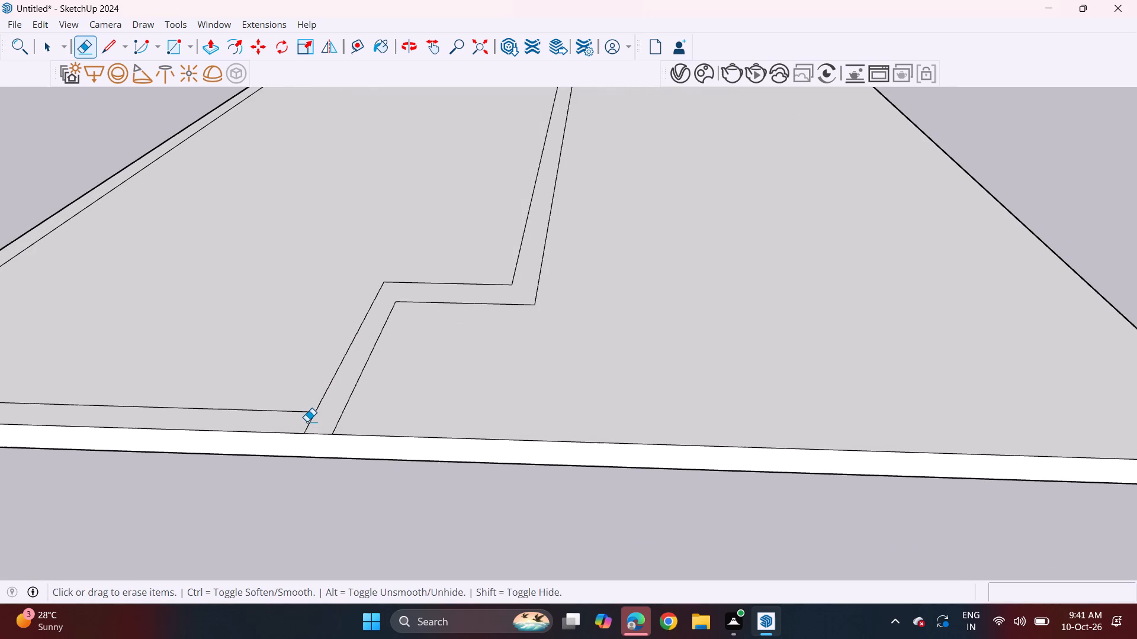
{"action": "left_click", "coordinate": [307, 421]}
{"action": "left_click", "coordinate": [310, 421]}
{"action": "scroll", "coordinate": [323, 417], "scroll_direction": "down", "scroll_amount": 7}
Push/Pull the continuous wall strip up 10' to raise the house walls.
{"action": "middle_click_drag", "start_coordinate": [505, 355], "coordinate": [621, 413], "text": "shift"}
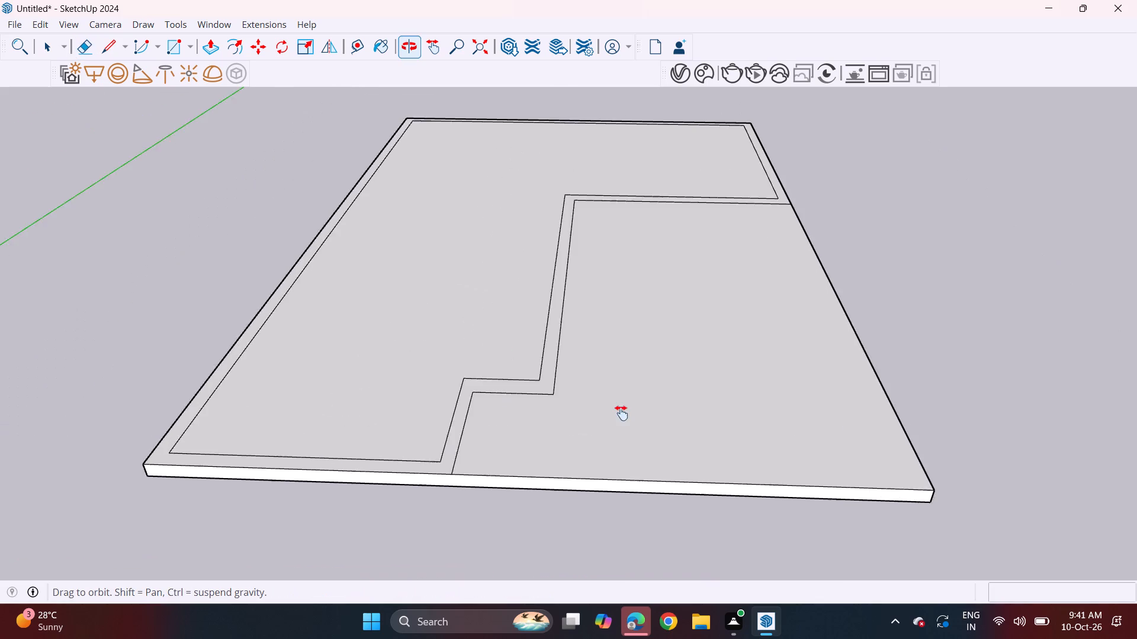
{"action": "middle_click_drag", "start_coordinate": [621, 413], "coordinate": [652, 426], "text": "shift"}
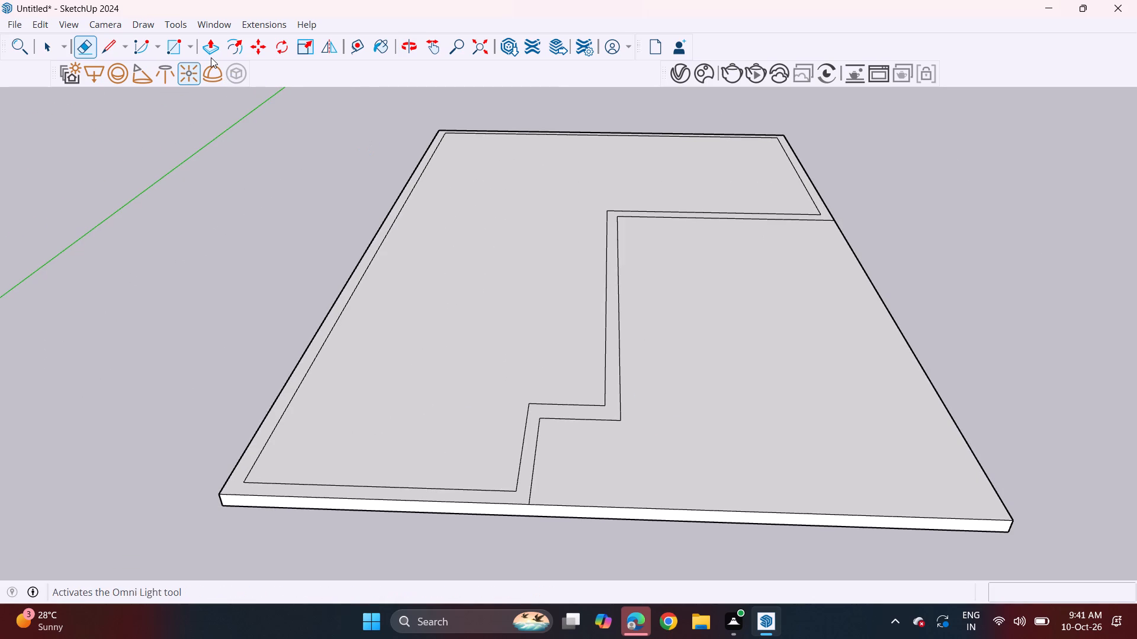
{"action": "left_click", "coordinate": [213, 57]}
{"action": "left_click", "coordinate": [517, 496]}
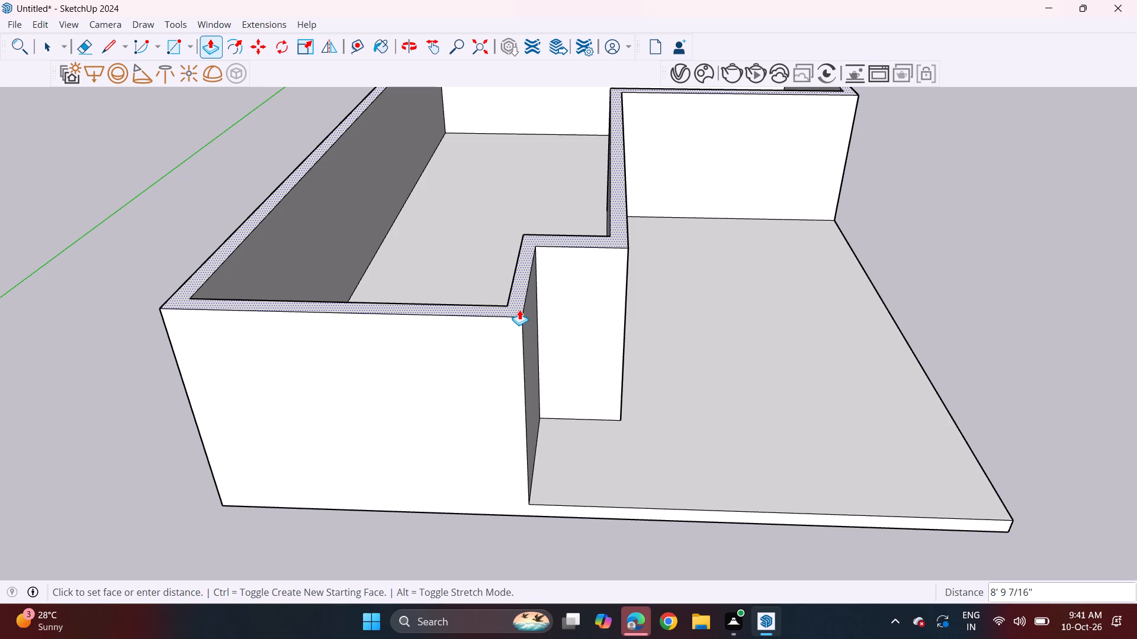
{"action": "type", "text": "10'"}
{"action": "key", "text": "Return"}
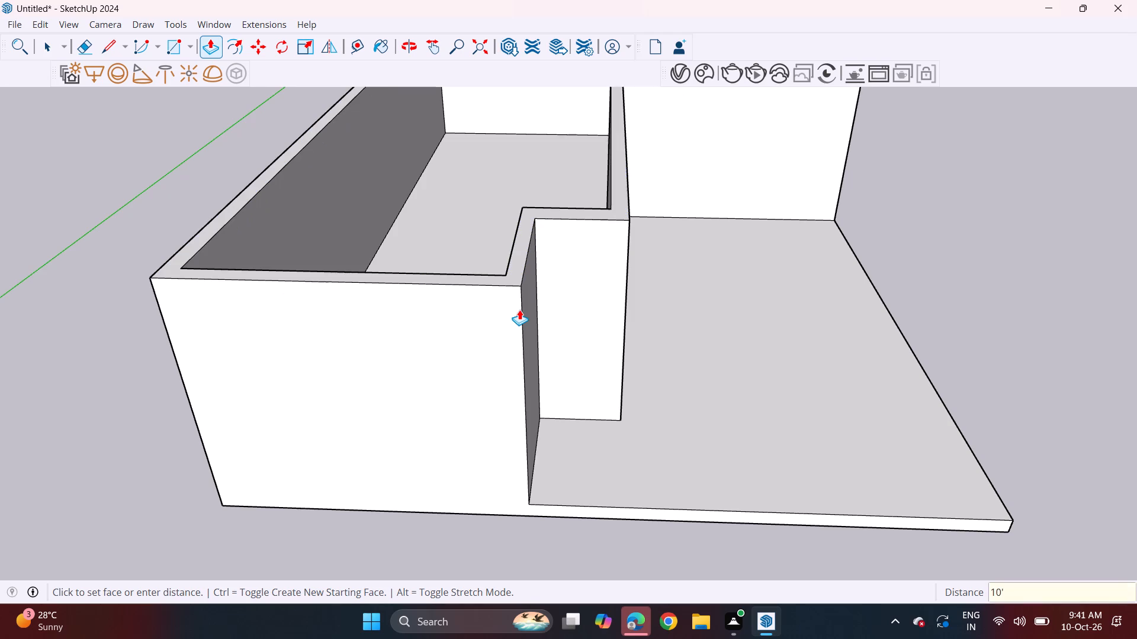
Examine the raised walls from the front elevation and from slightly above.
{"action": "middle_click_drag", "start_coordinate": [618, 511], "coordinate": [581, 322]}
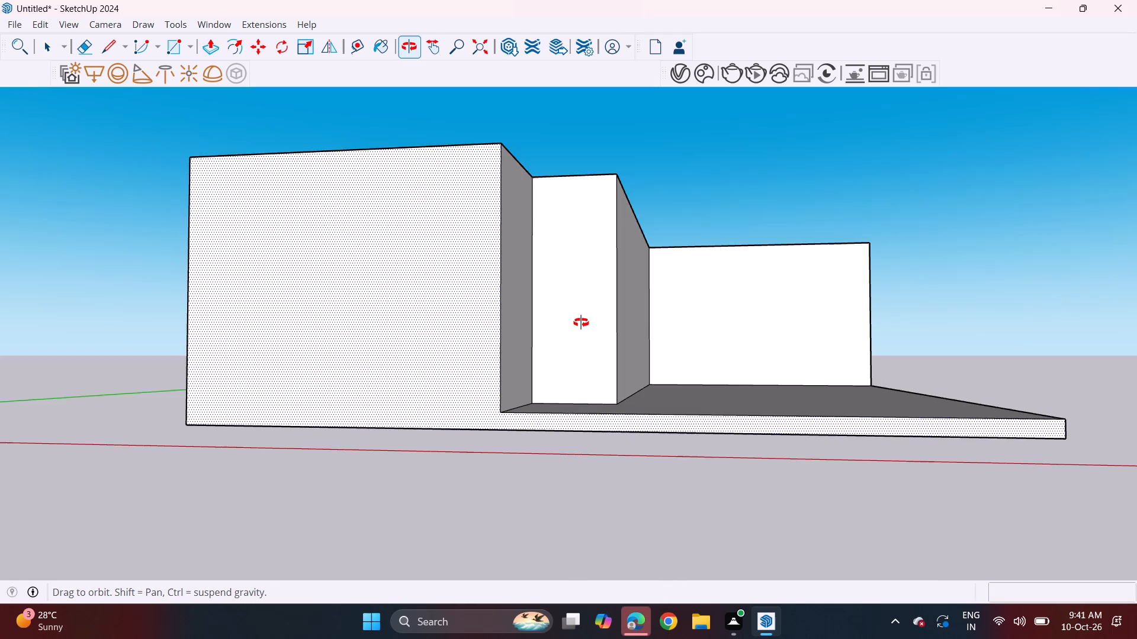
{"action": "middle_click_drag", "start_coordinate": [581, 322], "coordinate": [601, 363]}
{"action": "scroll", "coordinate": [601, 363], "scroll_direction": "down", "scroll_amount": 4}
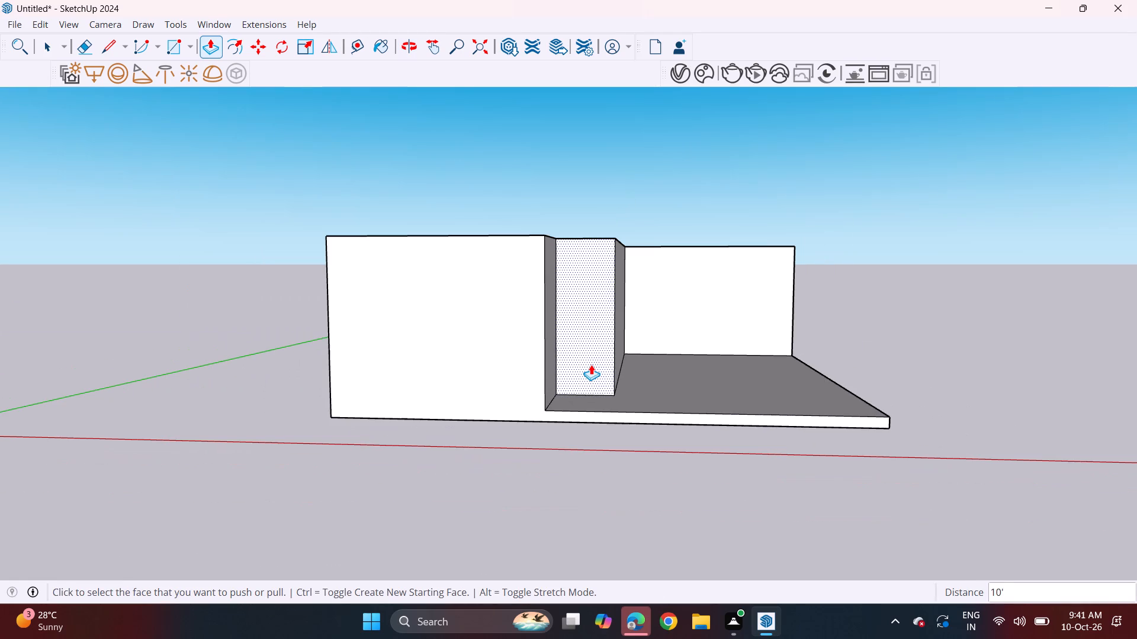
{"action": "middle_click_drag", "start_coordinate": [579, 369], "coordinate": [593, 362]}
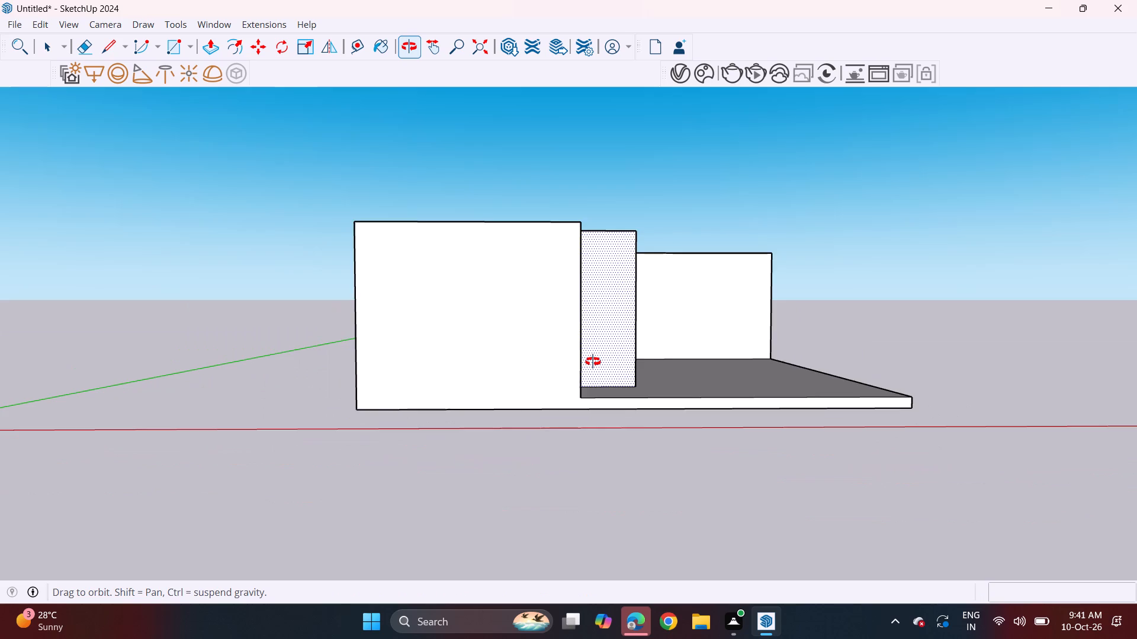
{"action": "middle_click_drag", "start_coordinate": [593, 362], "coordinate": [602, 348]}
{"action": "scroll", "coordinate": [602, 343], "scroll_direction": "down", "scroll_amount": 2}
{"action": "middle_click_drag", "start_coordinate": [589, 353], "coordinate": [596, 406], "text": "shift"}
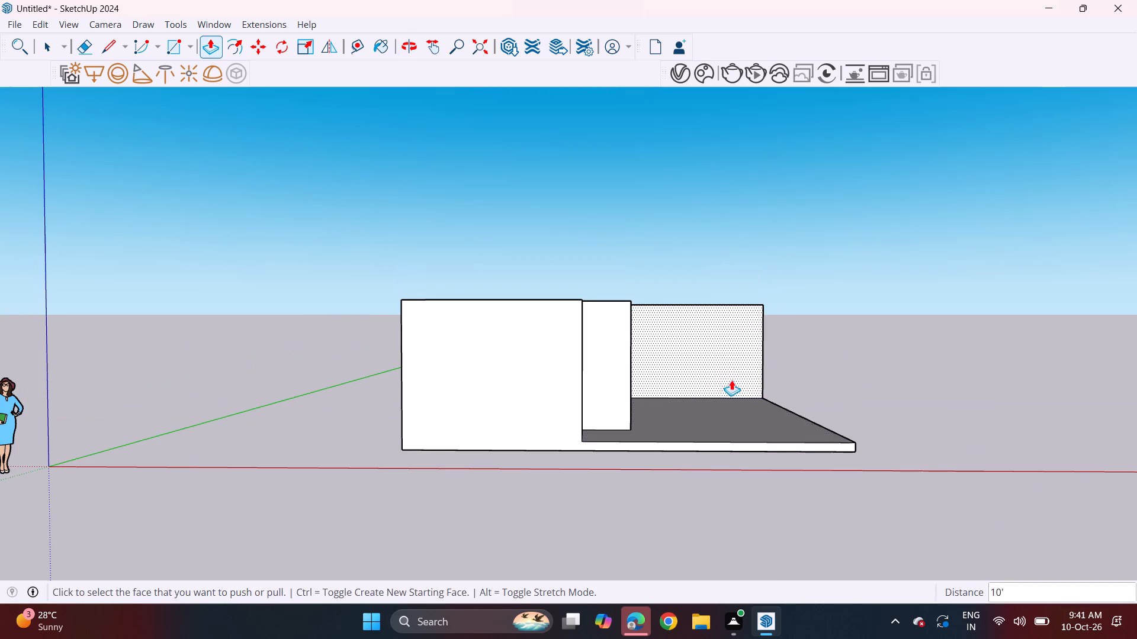
{"action": "middle_click_drag", "start_coordinate": [725, 377], "coordinate": [705, 399]}
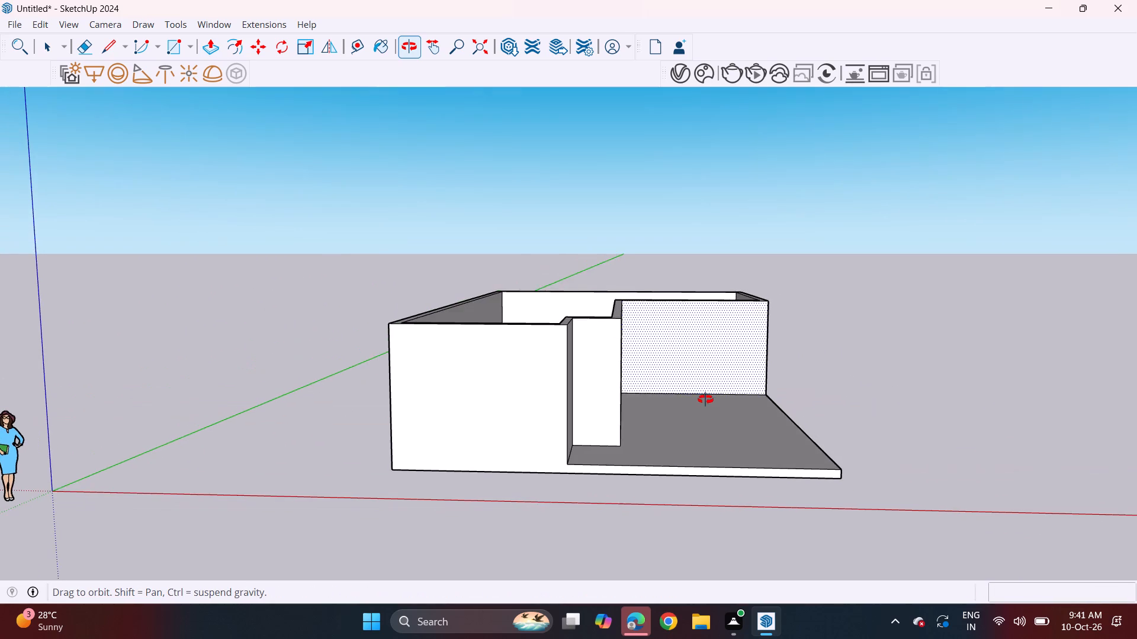
{"action": "middle_click_drag", "start_coordinate": [705, 399], "coordinate": [672, 389]}
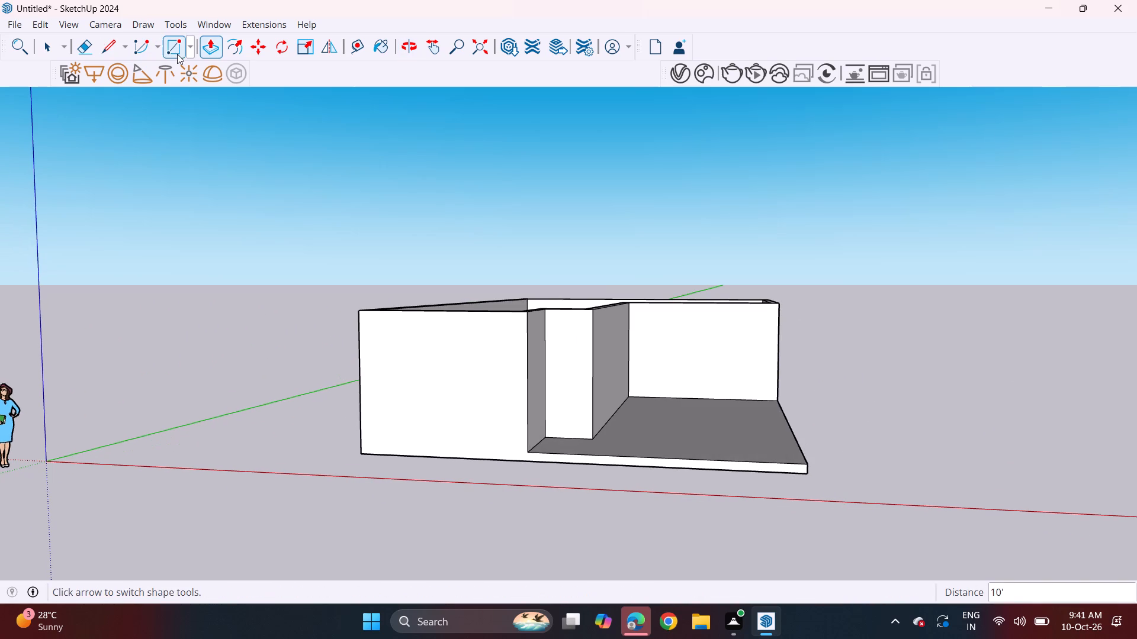
Draw a 4' by 7' door rectangle on the recessed rear wall, starting from its base edge.
{"action": "left_click", "coordinate": [177, 54]}
{"action": "scroll", "coordinate": [756, 379], "scroll_direction": "up", "scroll_amount": 3}
{"action": "middle_click_drag", "start_coordinate": [686, 407], "coordinate": [717, 405]}
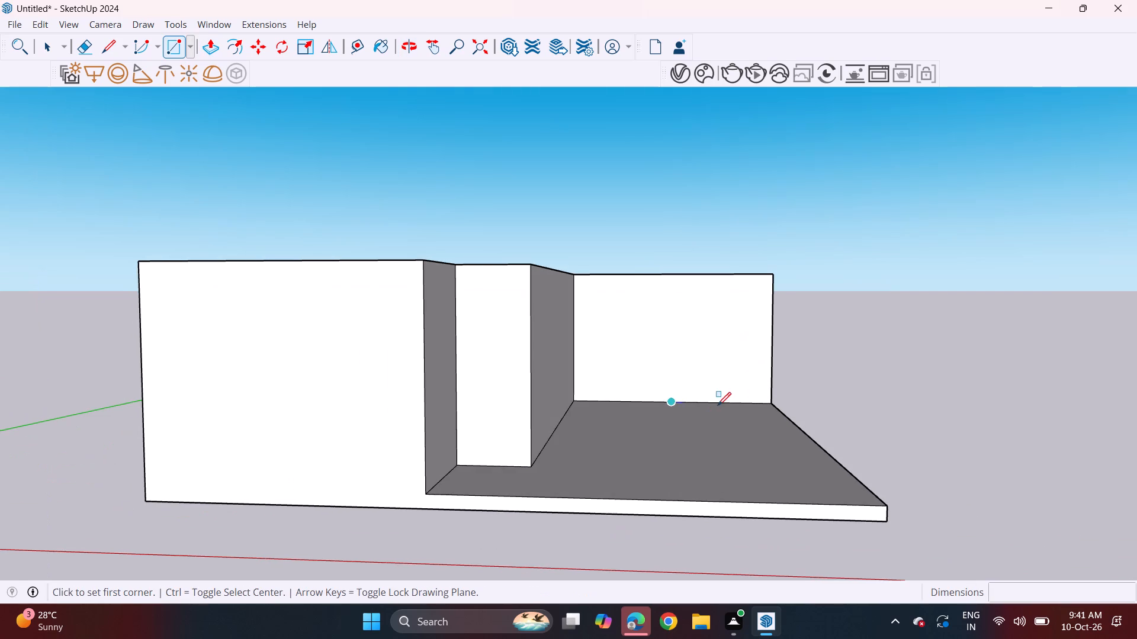
{"action": "scroll", "coordinate": [714, 412], "scroll_direction": "up", "scroll_amount": 5}
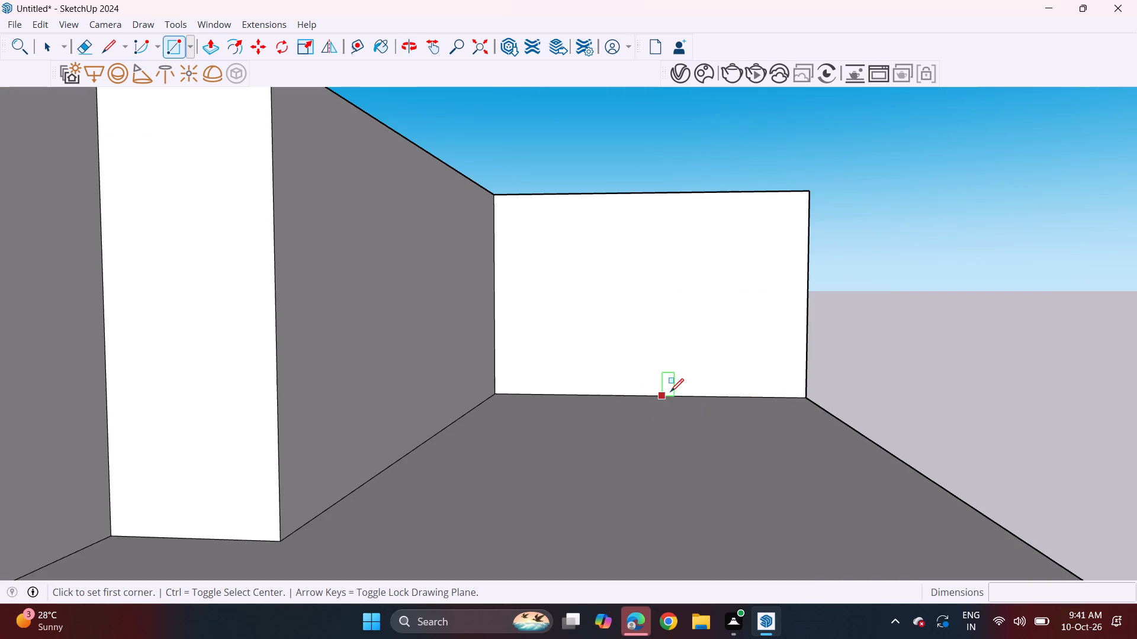
{"action": "left_click", "coordinate": [655, 393]}
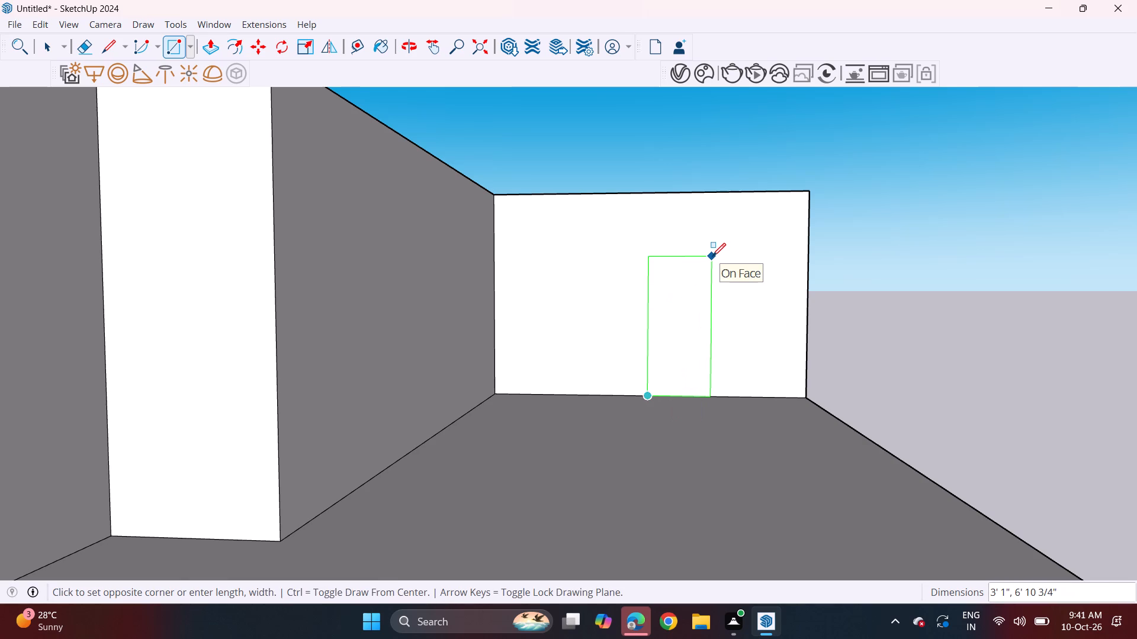
{"action": "type", "text": "4'"}
{"action": "key", "text": "comma"}
{"action": "type", "text": "7'"}
{"action": "key", "text": "Return"}
Push the door rectangle back about 11 7/8" through the recessed wall to cut the doorway.
{"action": "middle_click_drag", "start_coordinate": [629, 205], "coordinate": [632, 359]}
{"action": "scroll", "coordinate": [631, 343], "scroll_direction": "down", "scroll_amount": 2}
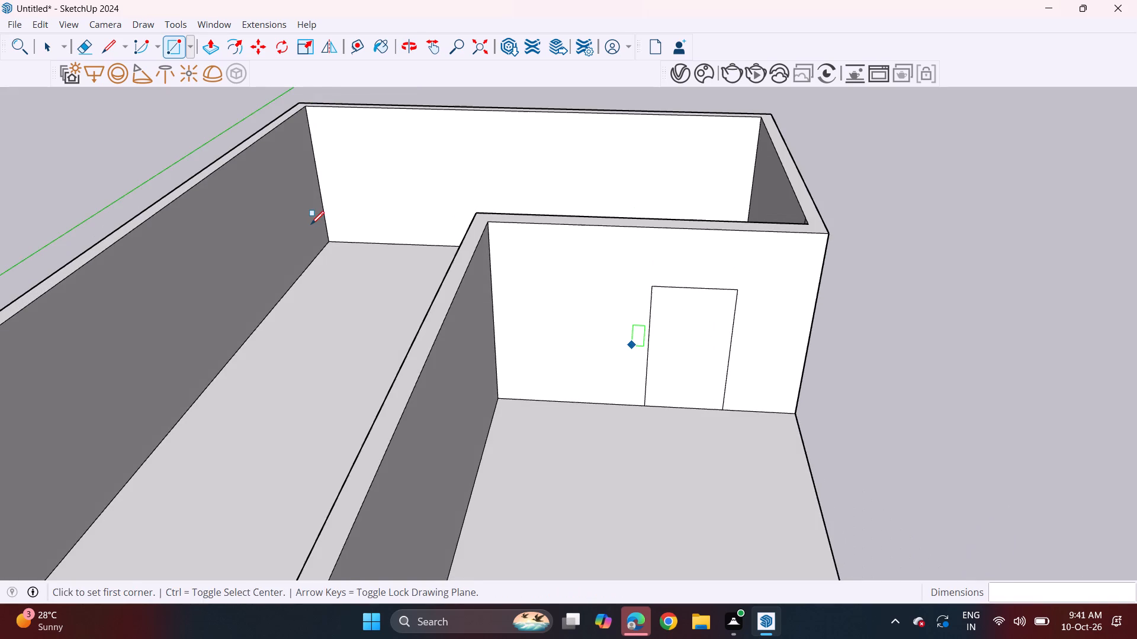
{"action": "left_click", "coordinate": [213, 40]}
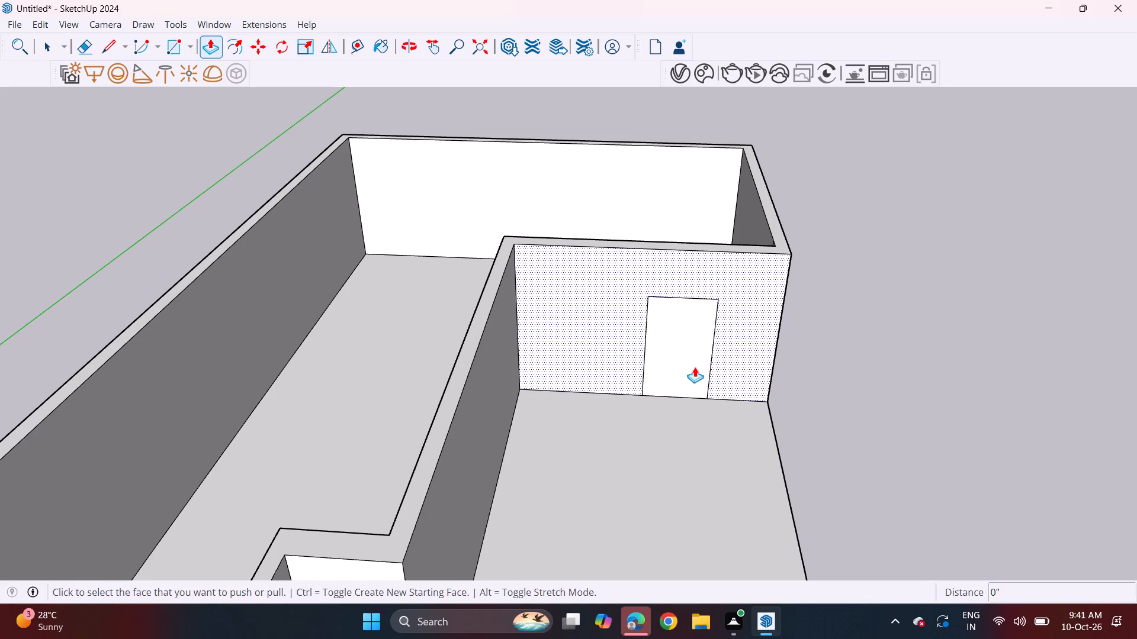
{"action": "left_click", "coordinate": [695, 367]}
{"action": "left_click", "coordinate": [703, 243]}
Draw an upright rotated rectangle 6" high along the full top outer edge of the rear wall.
{"action": "middle_click_drag", "start_coordinate": [724, 369], "coordinate": [719, 283]}
{"action": "scroll", "coordinate": [708, 285], "scroll_direction": "down", "scroll_amount": 3}
{"action": "middle_click_drag", "start_coordinate": [654, 357], "coordinate": [654, 295]}
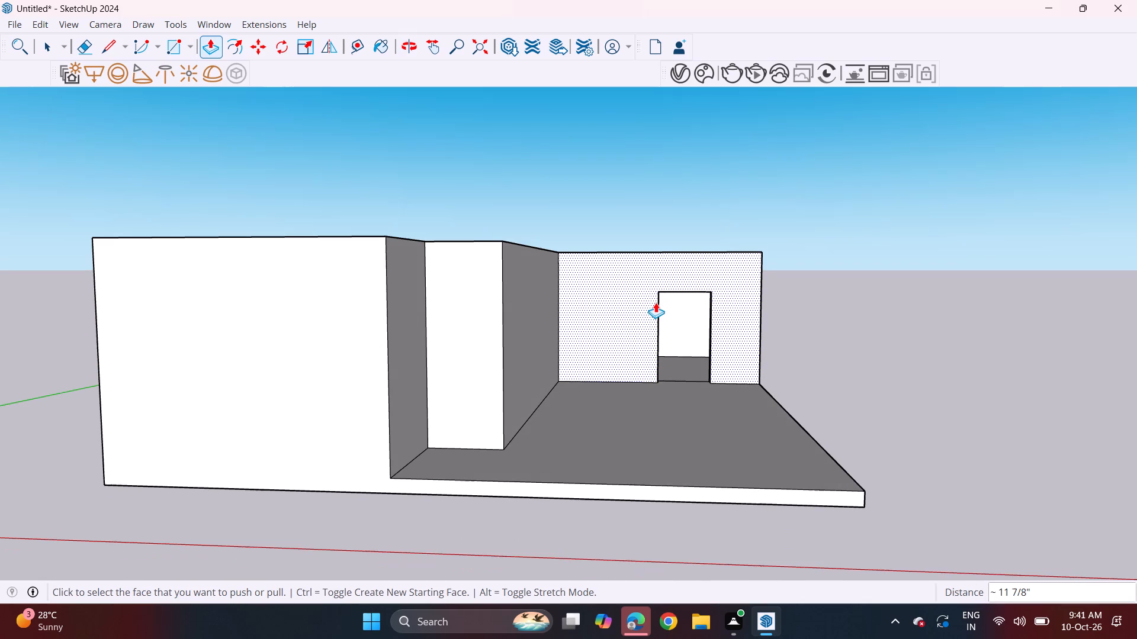
{"action": "middle_click_drag", "start_coordinate": [600, 332], "coordinate": [599, 364], "text": "shift"}
{"action": "middle_click_drag", "start_coordinate": [607, 369], "coordinate": [615, 344]}
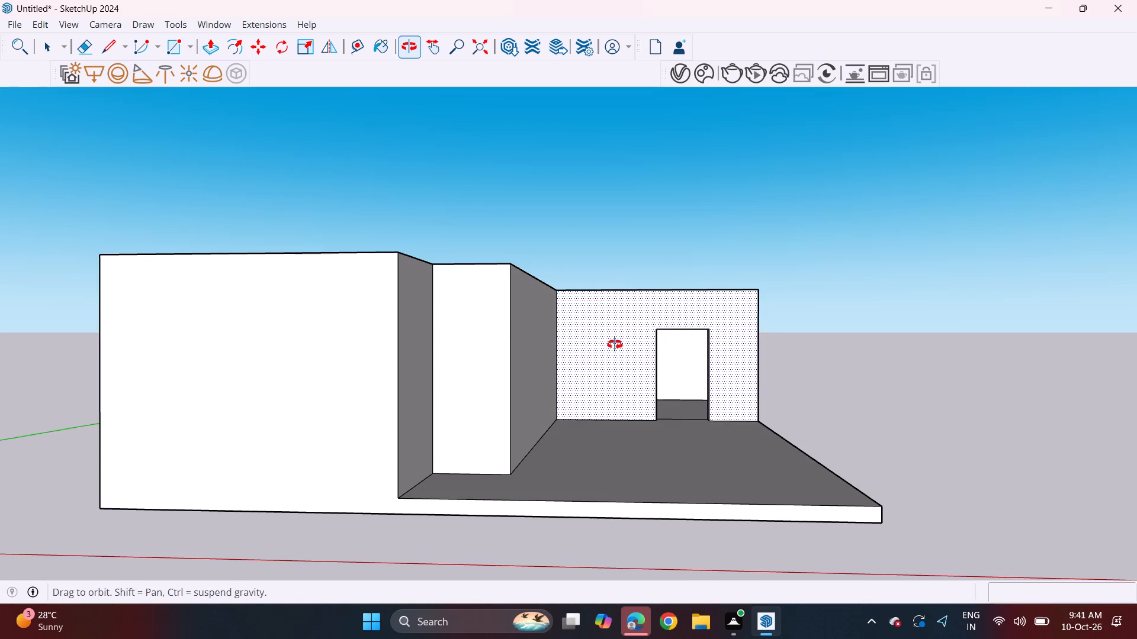
{"action": "middle_click_drag", "start_coordinate": [615, 344], "coordinate": [621, 390]}
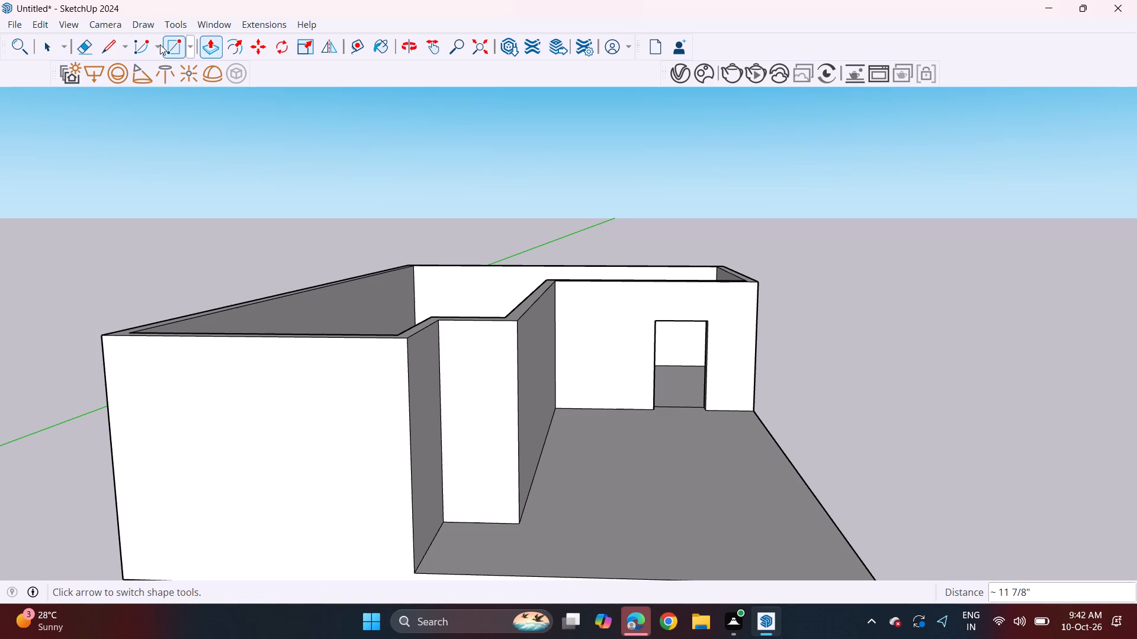
{"action": "left_click", "coordinate": [192, 45]}
{"action": "left_click", "coordinate": [198, 92]}
{"action": "middle_click_drag", "start_coordinate": [625, 205], "coordinate": [416, 237]}
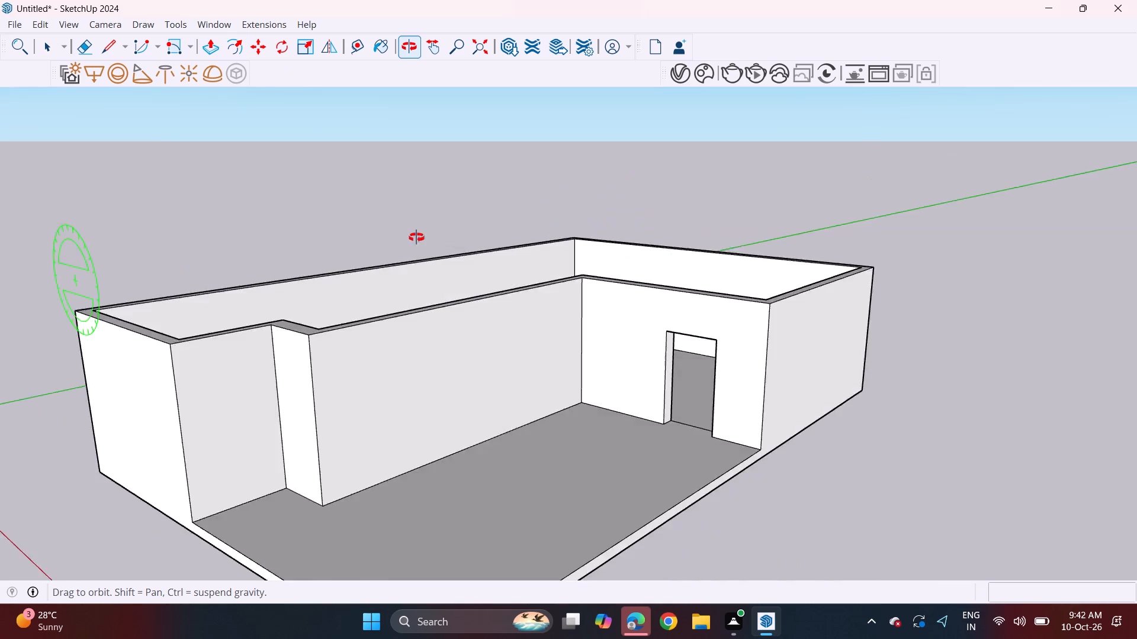
{"action": "middle_click_drag", "start_coordinate": [416, 237], "coordinate": [204, 336]}
{"action": "scroll", "coordinate": [772, 179], "scroll_direction": "up", "scroll_amount": 3}
{"action": "left_click", "coordinate": [772, 179]}
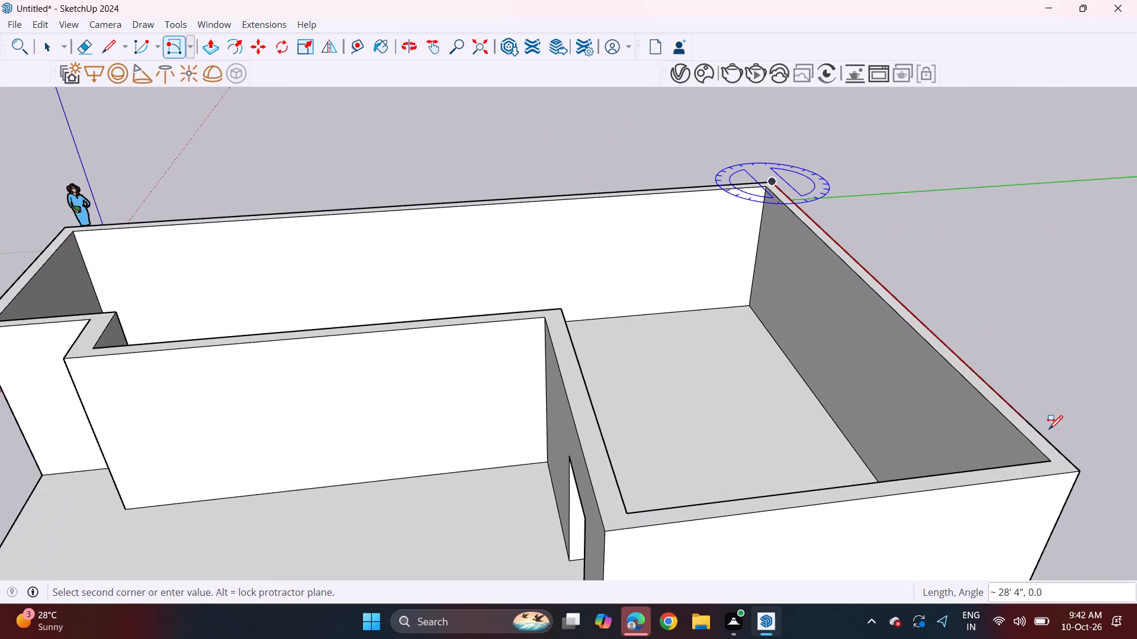
{"action": "left_click", "coordinate": [1081, 470]}
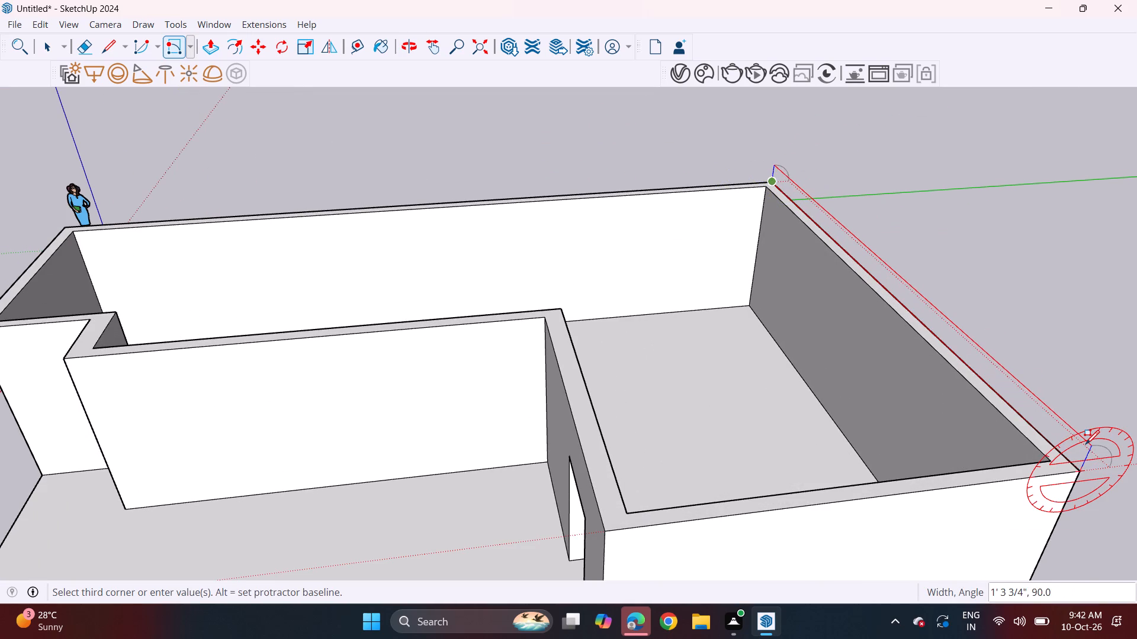
{"action": "key", "text": "6"}
{"action": "key", "text": "Return"}
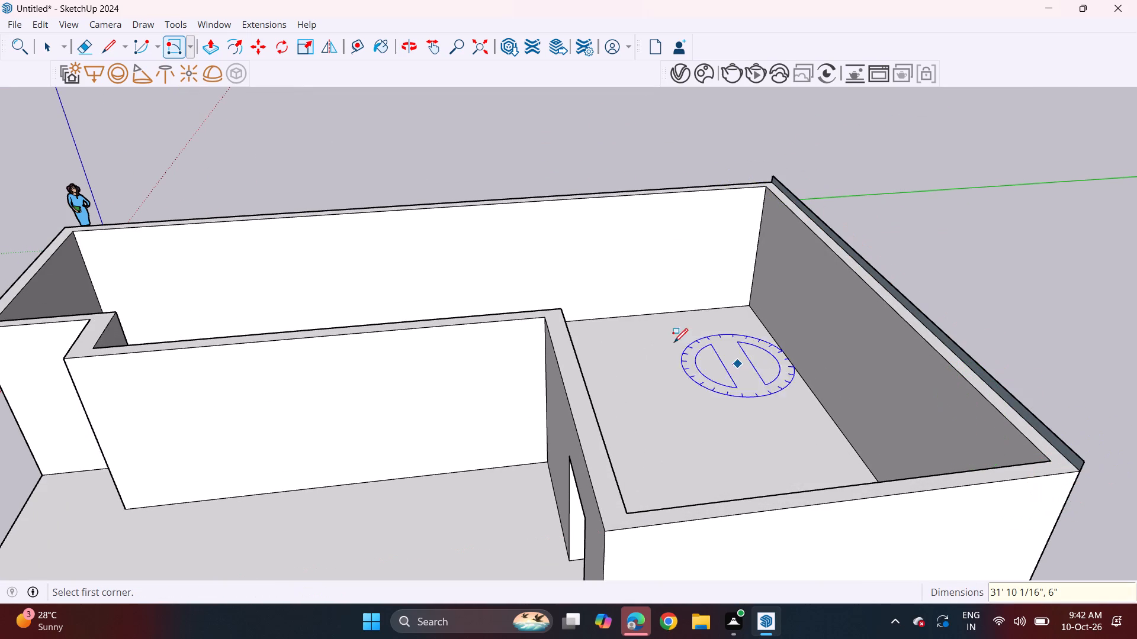
Push/Pull the 6" strip forward over the rear room up to the face of the recessed doorway wall.
{"action": "key", "text": "p"}
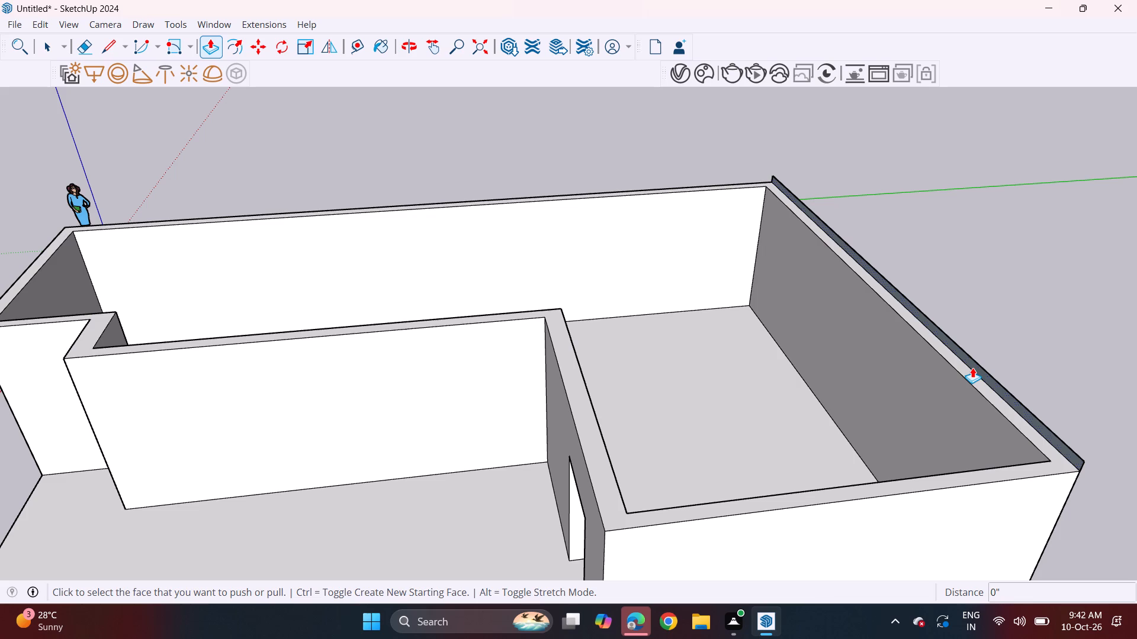
{"action": "left_click", "coordinate": [972, 367]}
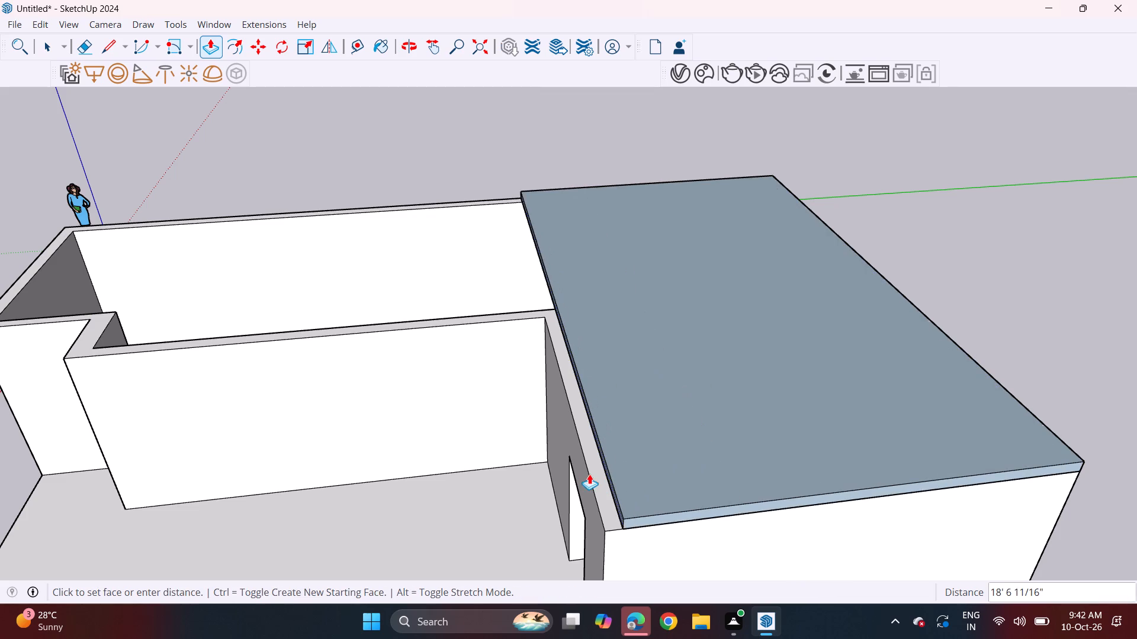
{"action": "left_click", "coordinate": [551, 478]}
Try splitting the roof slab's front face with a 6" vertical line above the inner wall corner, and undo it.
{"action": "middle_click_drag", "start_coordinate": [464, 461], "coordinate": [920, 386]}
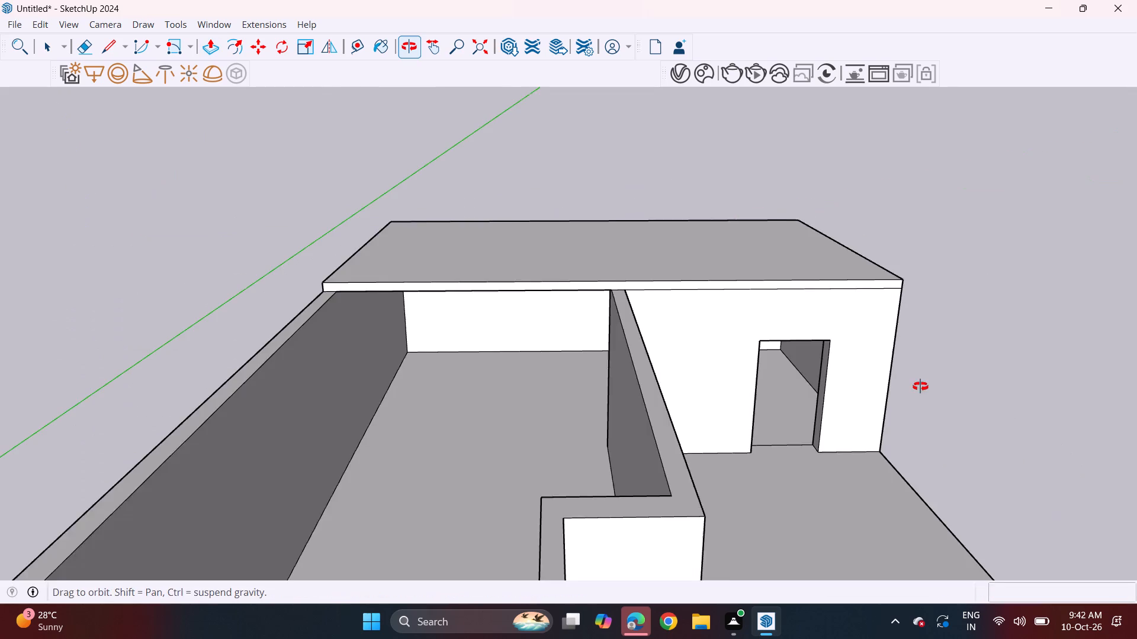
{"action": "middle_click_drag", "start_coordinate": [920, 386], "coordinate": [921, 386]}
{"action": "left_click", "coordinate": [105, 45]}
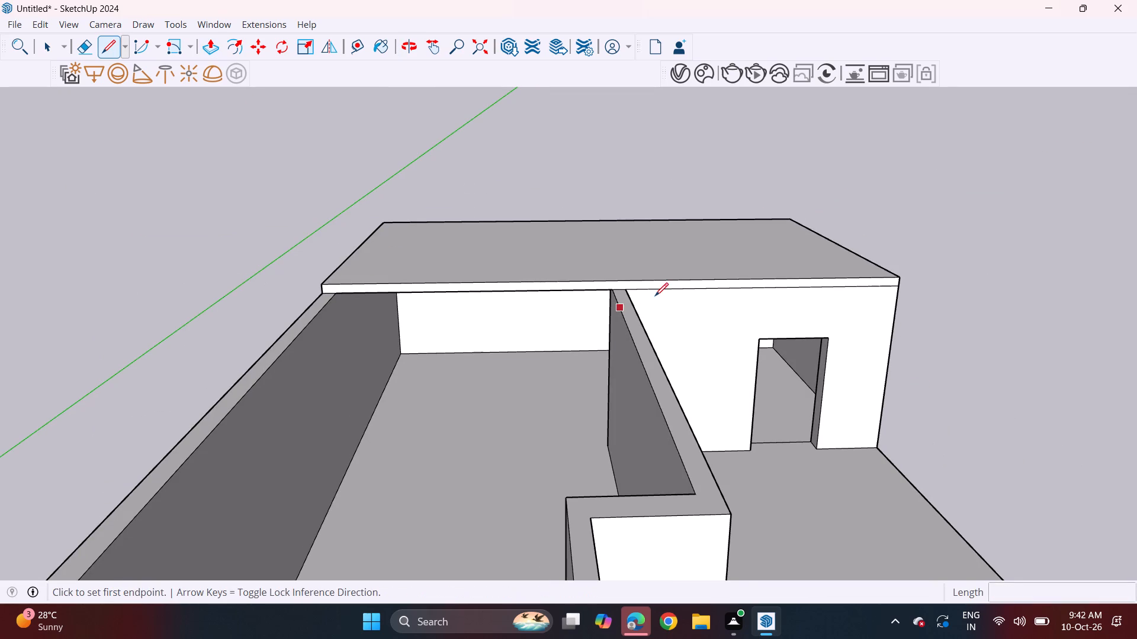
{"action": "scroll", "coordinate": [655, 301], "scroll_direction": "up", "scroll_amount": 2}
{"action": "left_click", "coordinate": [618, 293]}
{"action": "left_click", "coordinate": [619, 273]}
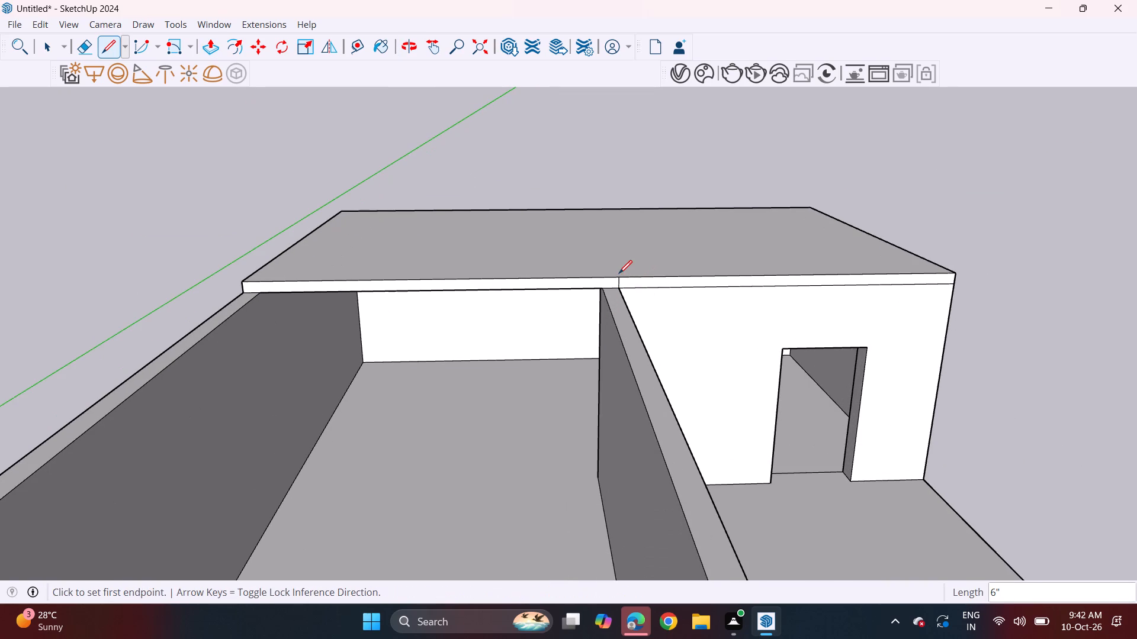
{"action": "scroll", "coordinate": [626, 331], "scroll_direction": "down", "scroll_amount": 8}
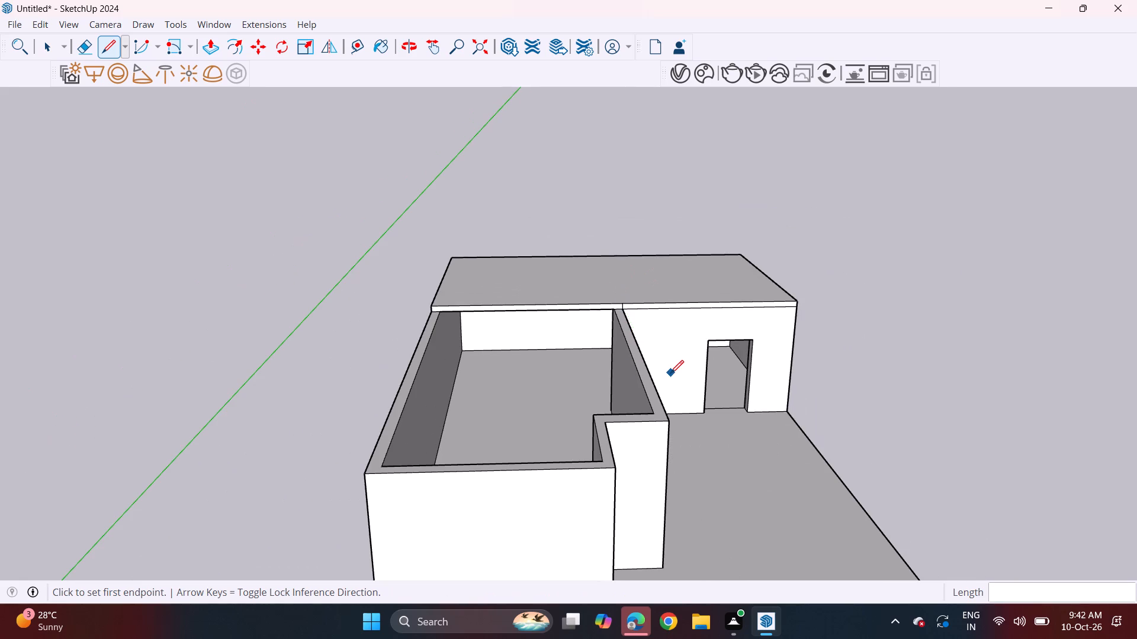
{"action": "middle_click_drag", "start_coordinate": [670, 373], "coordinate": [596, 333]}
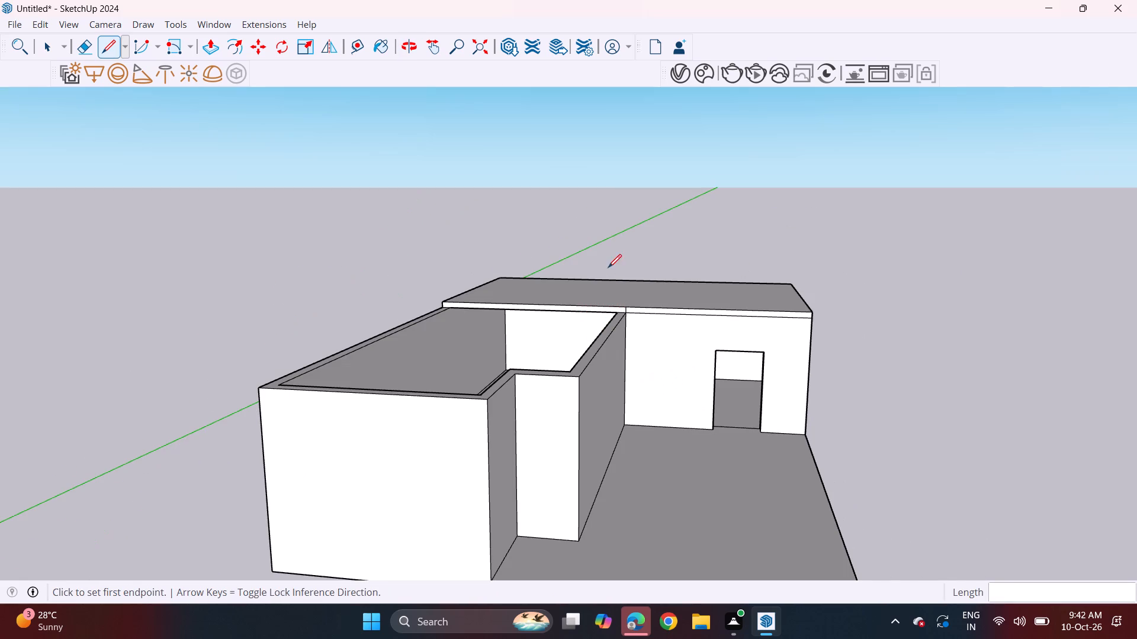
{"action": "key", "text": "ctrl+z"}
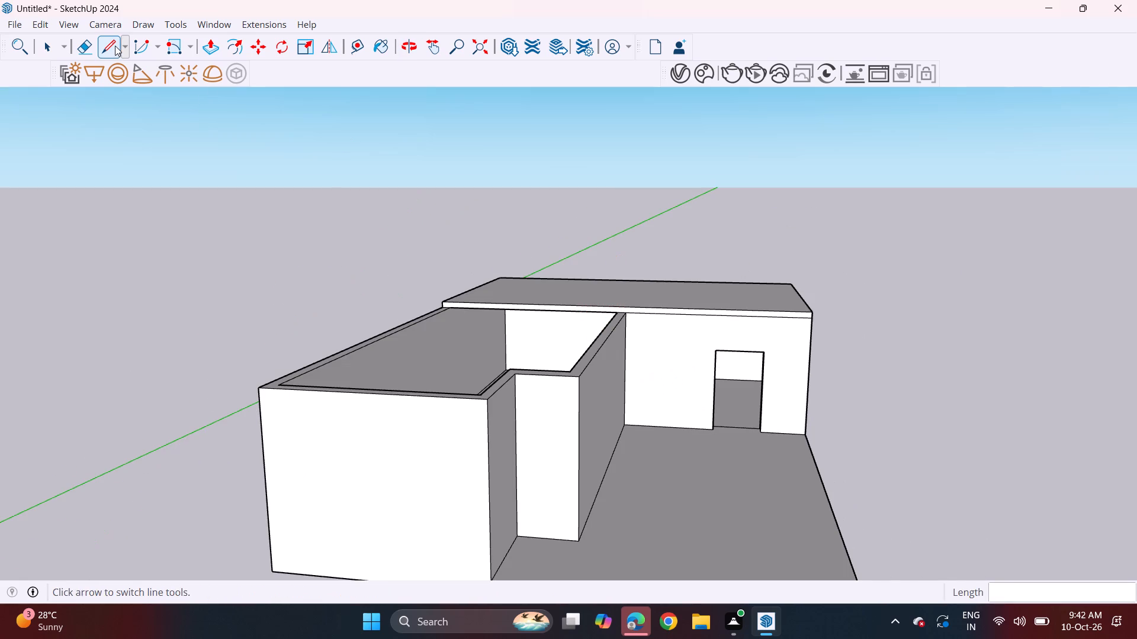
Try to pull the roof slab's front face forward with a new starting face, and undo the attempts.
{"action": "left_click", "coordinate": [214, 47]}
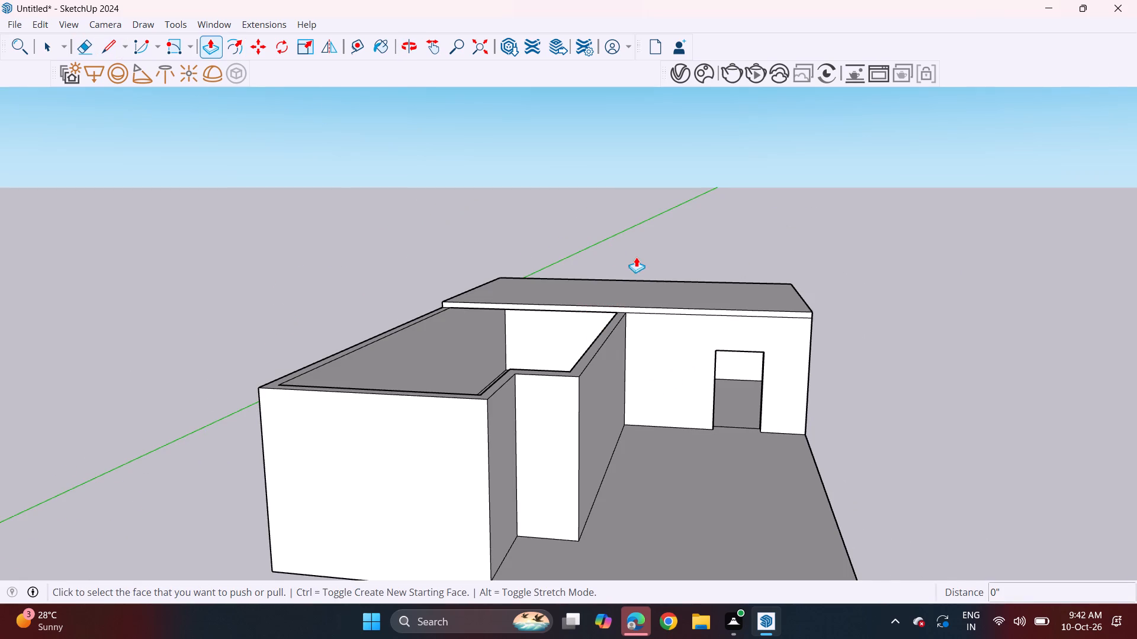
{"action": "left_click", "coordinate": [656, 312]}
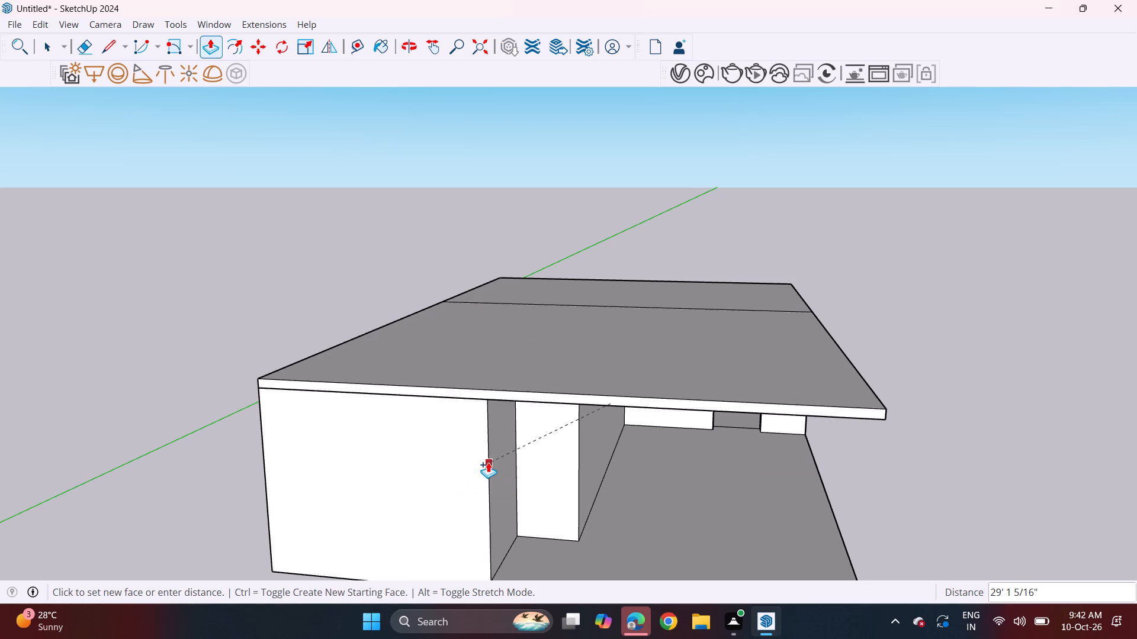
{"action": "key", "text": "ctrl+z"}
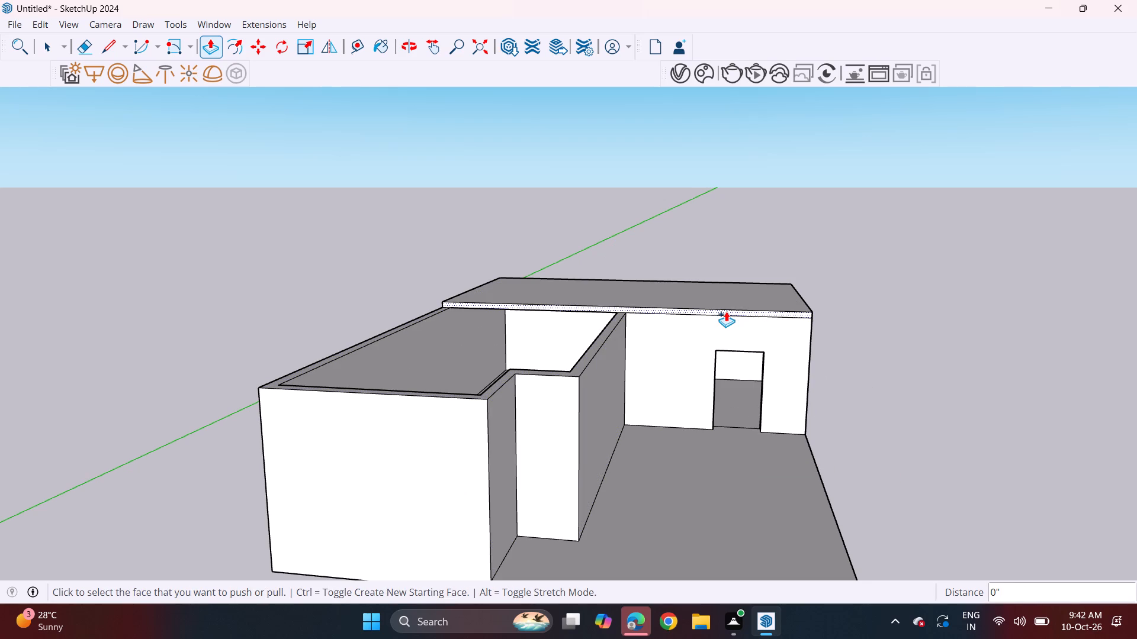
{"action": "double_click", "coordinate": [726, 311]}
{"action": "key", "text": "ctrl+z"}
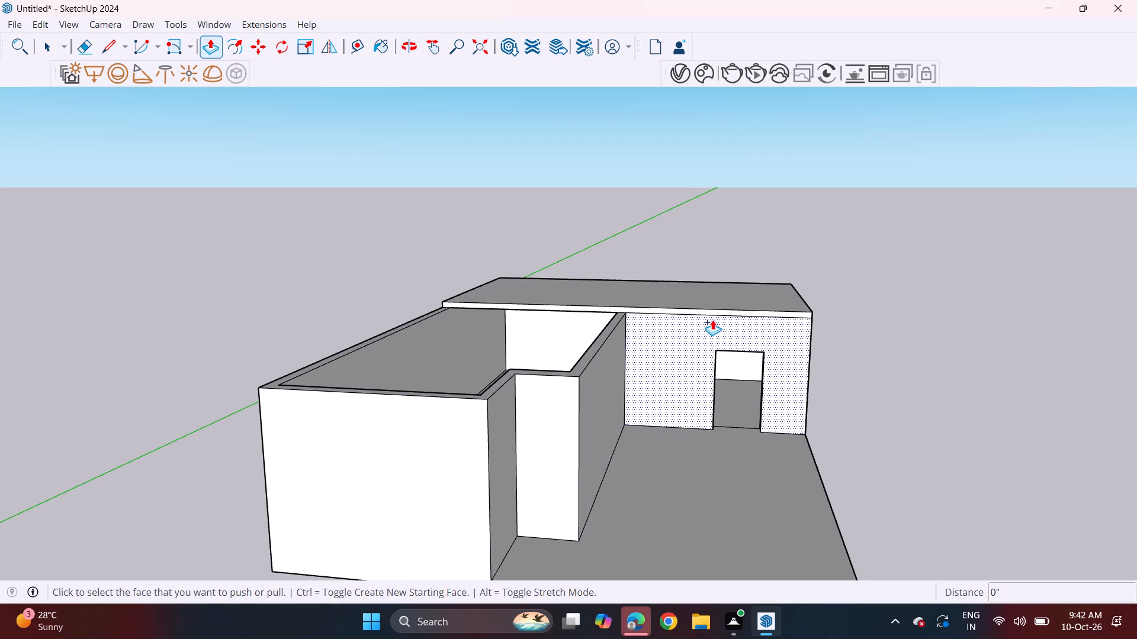
Push/Pull the roof slab's front face forward about 23' 6" over the long room and porch.
{"action": "left_click", "coordinate": [716, 311]}
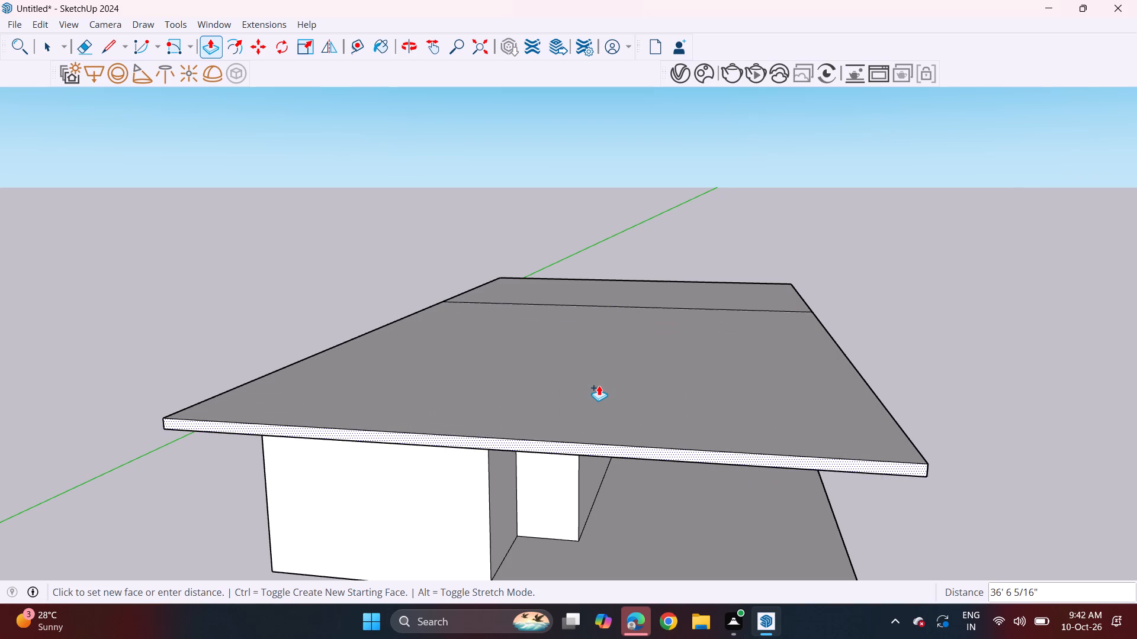
{"action": "middle_click_drag", "start_coordinate": [680, 418], "coordinate": [419, 355]}
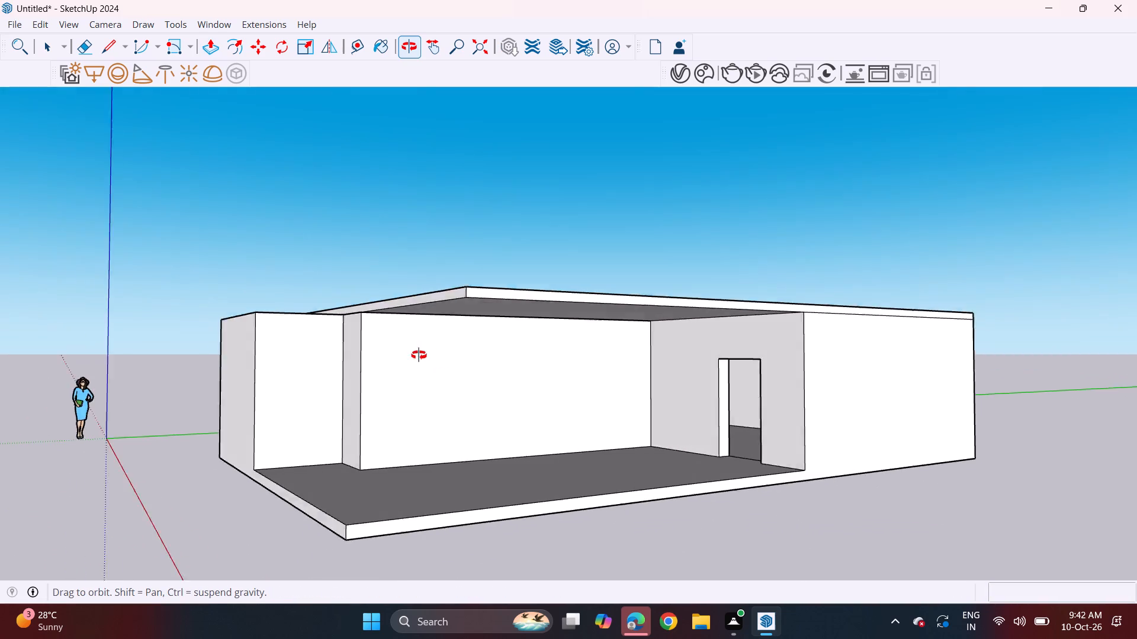
{"action": "middle_click_drag", "start_coordinate": [419, 355], "coordinate": [354, 377]}
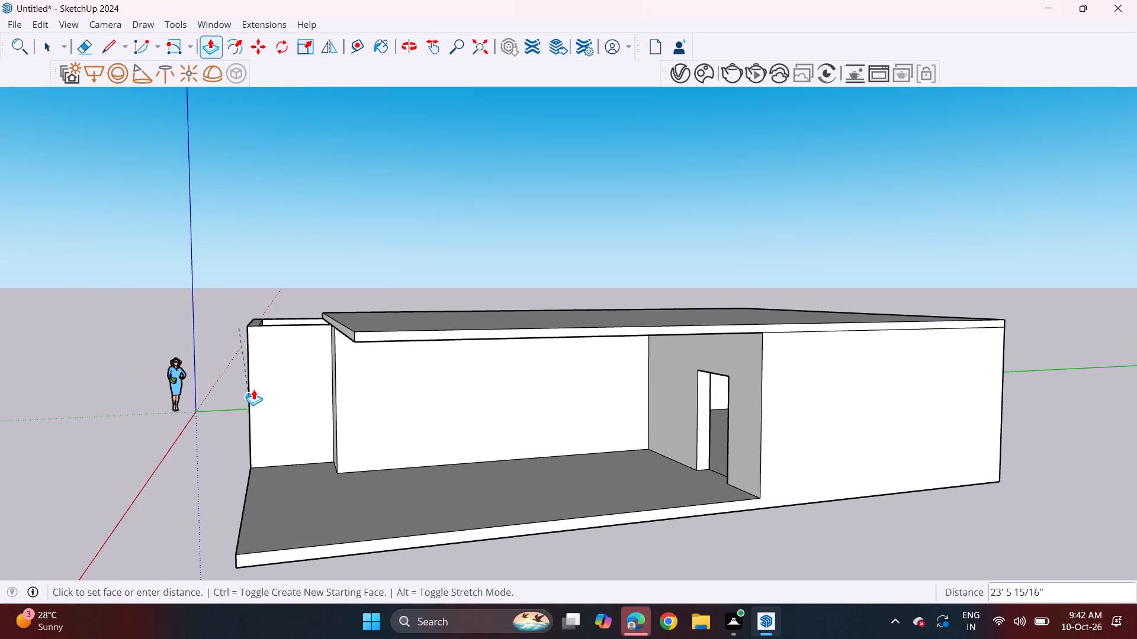
{"action": "left_click", "coordinate": [250, 393]}
Extend the roof slab's front face another 5' 7 3/8" so it sits flush with the front room's outer wall.
{"action": "middle_click_drag", "start_coordinate": [284, 331], "coordinate": [461, 397]}
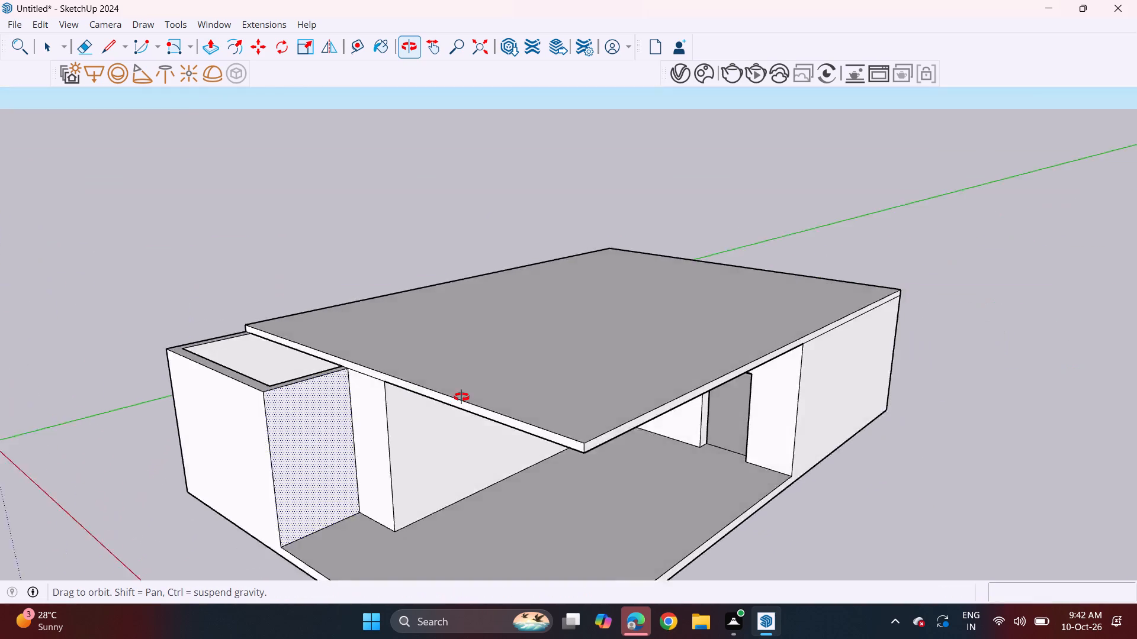
{"action": "middle_click_drag", "start_coordinate": [461, 397], "coordinate": [529, 393]}
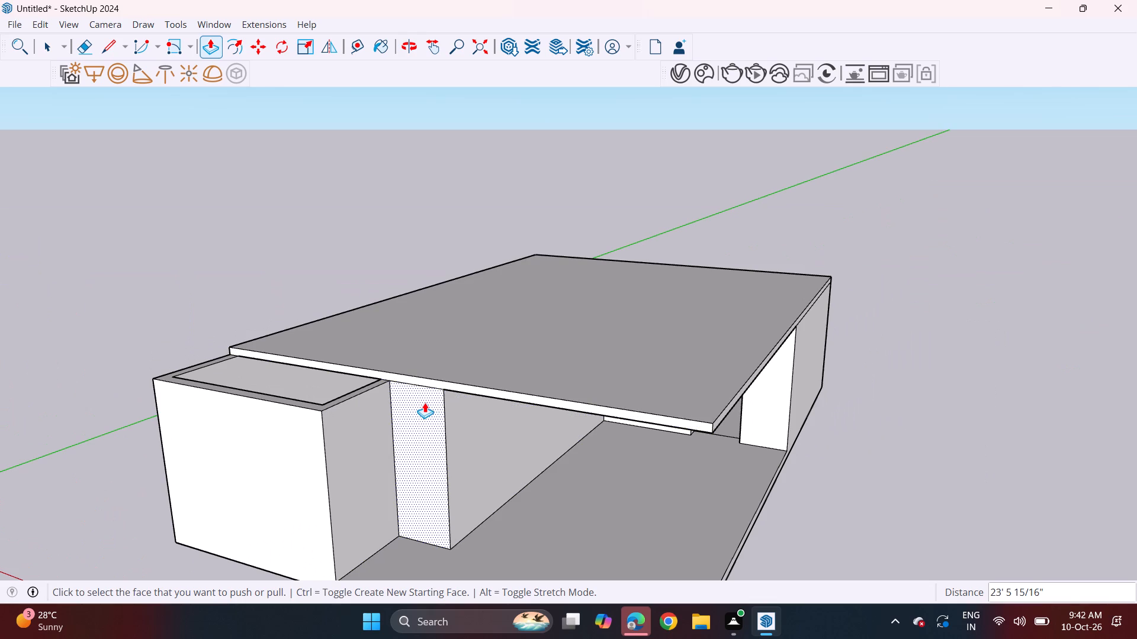
{"action": "scroll", "coordinate": [412, 388], "scroll_direction": "up", "scroll_amount": 3}
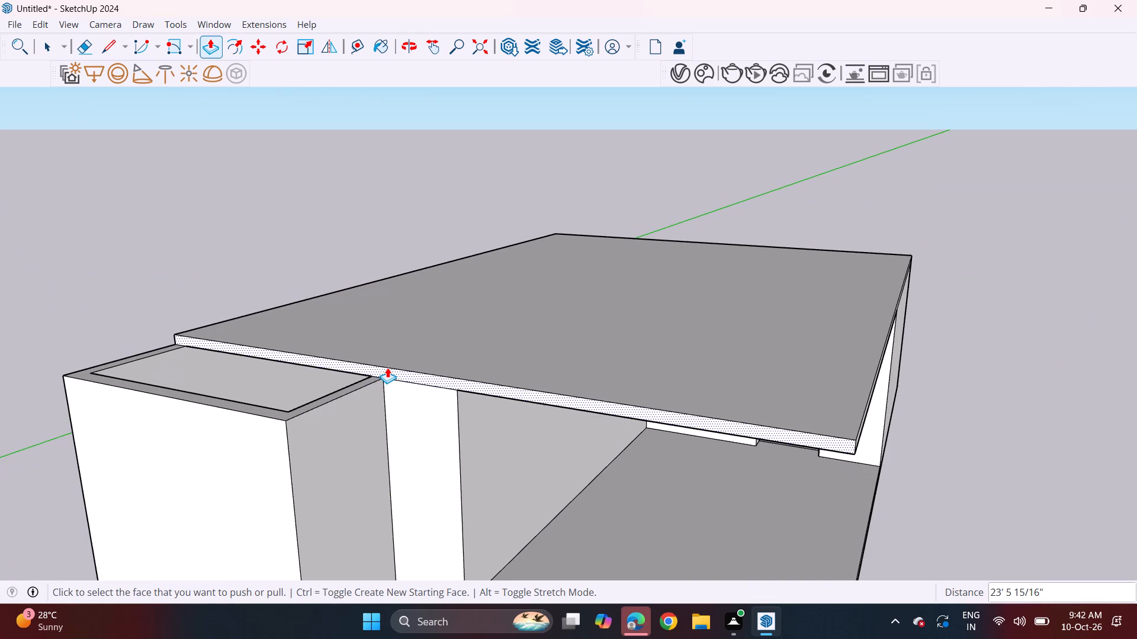
{"action": "left_click", "coordinate": [387, 367]}
{"action": "key", "text": "Escape"}
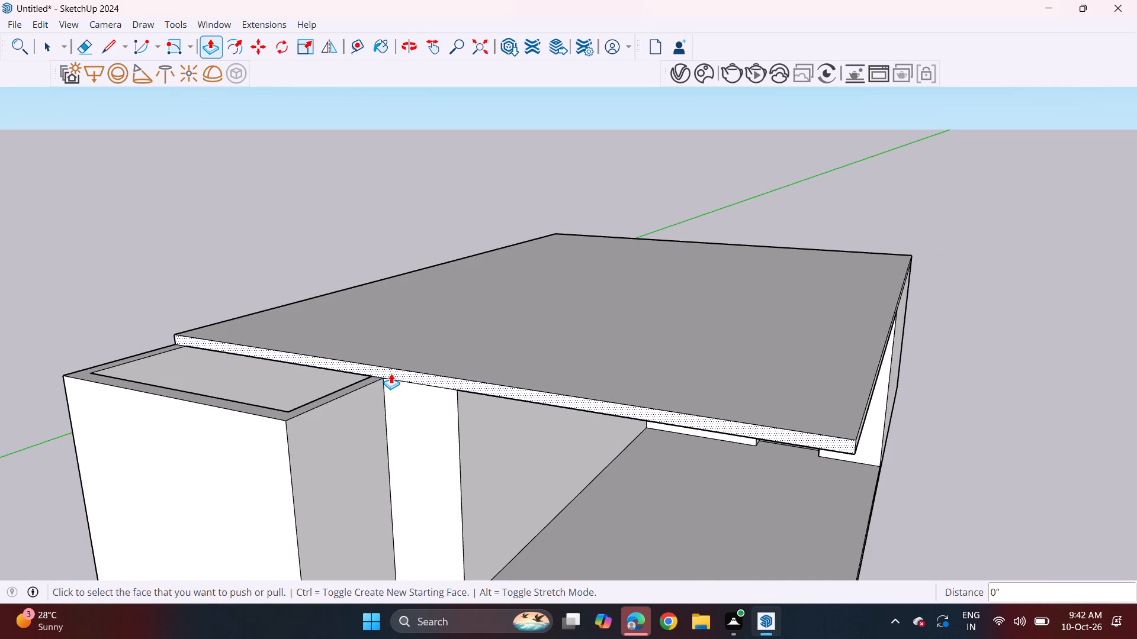
{"action": "left_click", "coordinate": [391, 373]}
{"action": "left_click", "coordinate": [262, 440]}
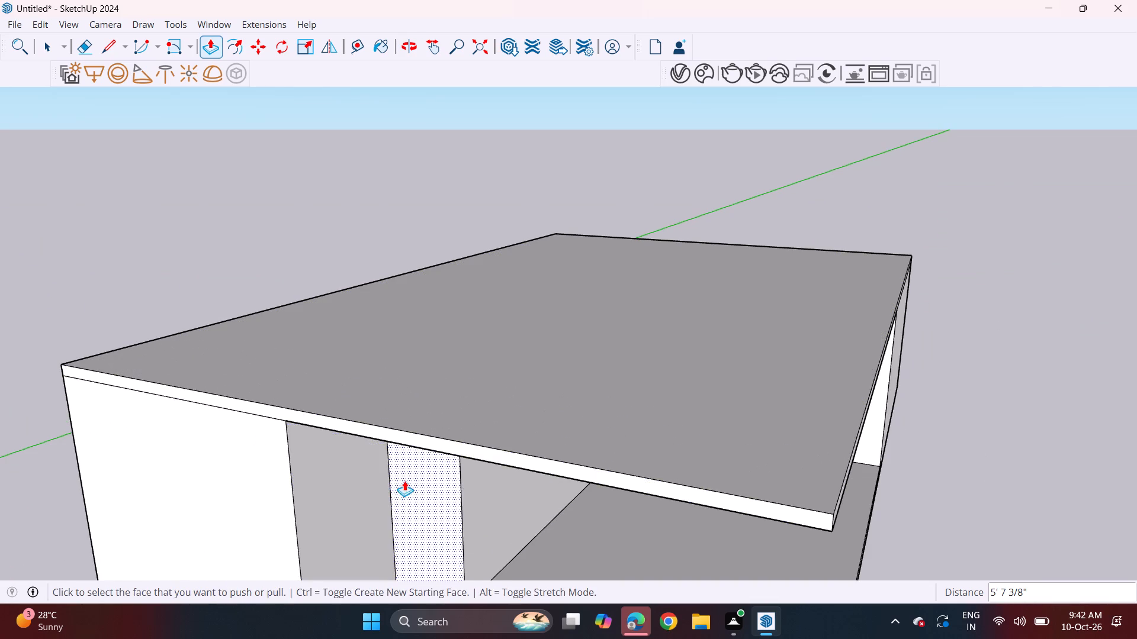
Examine the roofed house from the front elevation and from the open porch side.
{"action": "middle_click_drag", "start_coordinate": [410, 454], "coordinate": [522, 346]}
{"action": "scroll", "coordinate": [545, 331], "scroll_direction": "down", "scroll_amount": 7}
{"action": "middle_click_drag", "start_coordinate": [490, 366], "coordinate": [512, 380]}
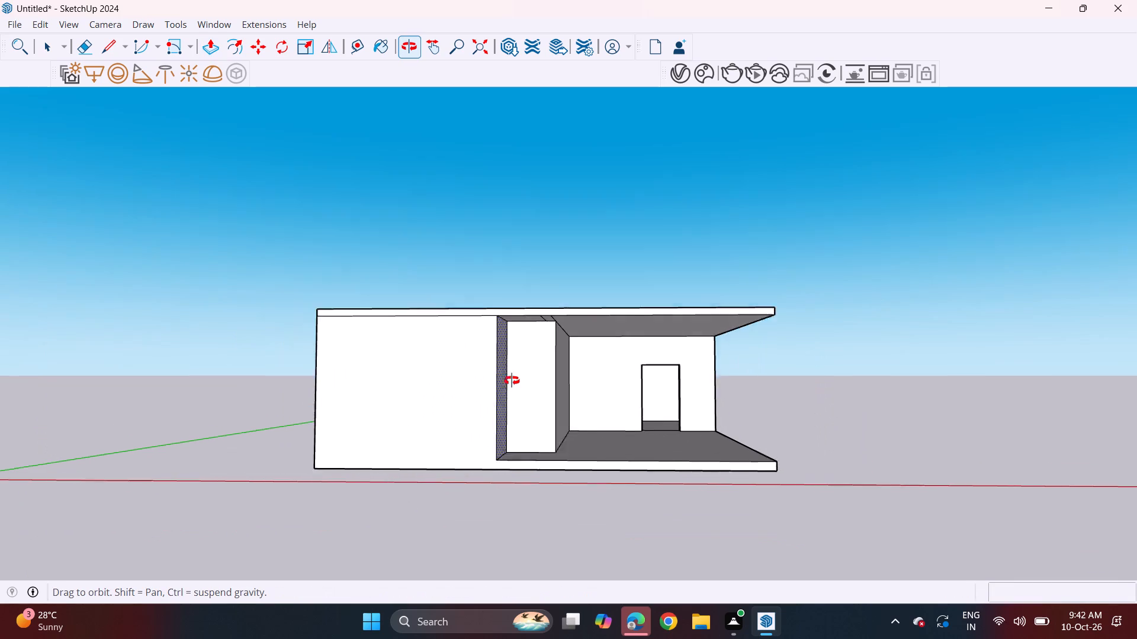
{"action": "middle_click_drag", "start_coordinate": [512, 380], "coordinate": [528, 377]}
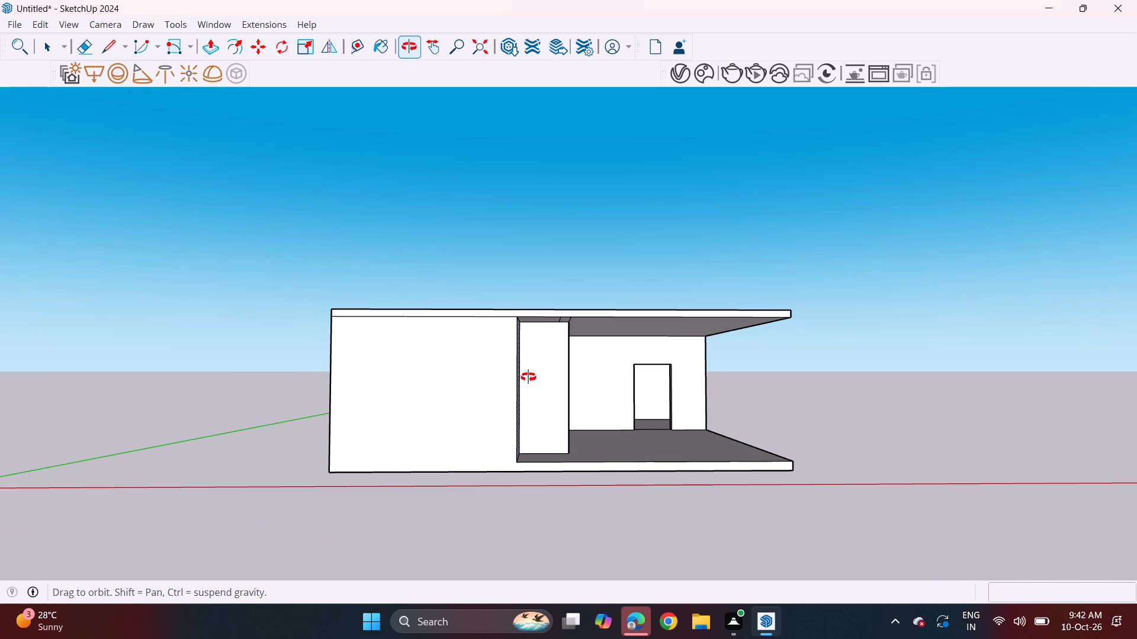
{"action": "middle_click_drag", "start_coordinate": [528, 377], "coordinate": [514, 382]}
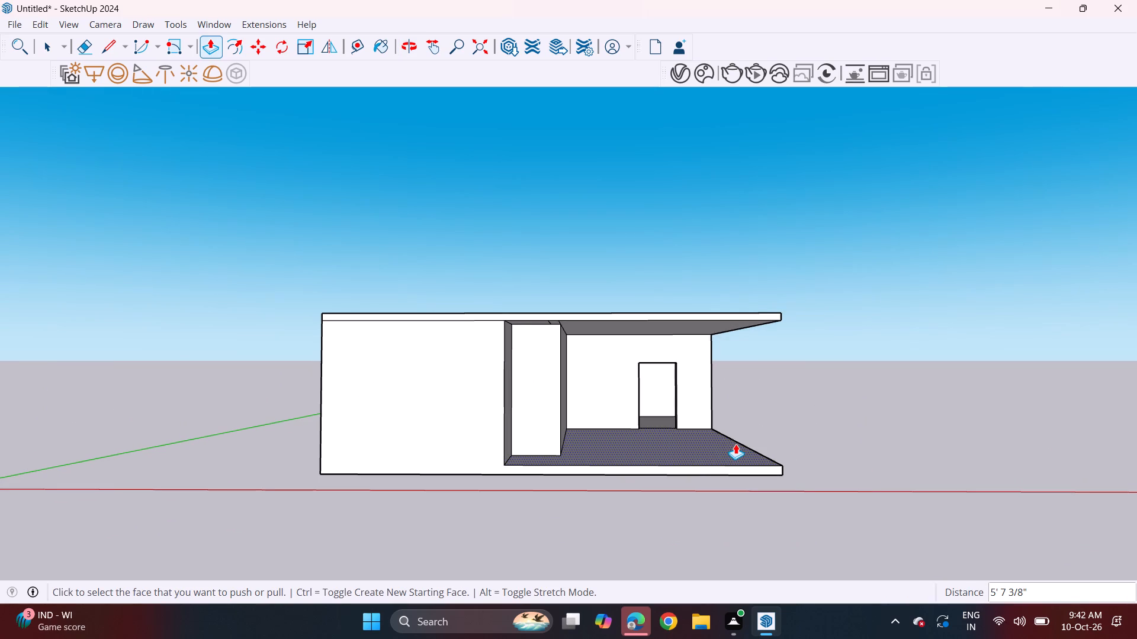
{"action": "middle_click_drag", "start_coordinate": [767, 440], "coordinate": [320, 531]}
{"action": "scroll", "coordinate": [503, 490], "scroll_direction": "up", "scroll_amount": 2}
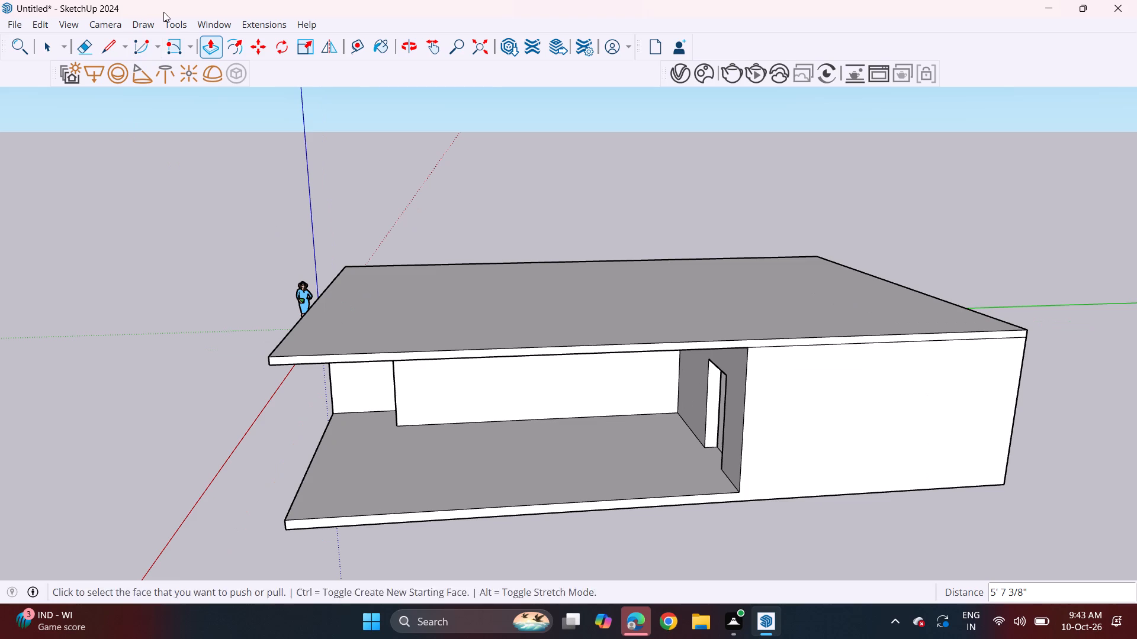
Draw a rectangle about 9" by 2' 4" on the porch floor in front of the doorway wall, near the open side edge.
{"action": "left_click", "coordinate": [191, 53]}
{"action": "left_click", "coordinate": [205, 73]}
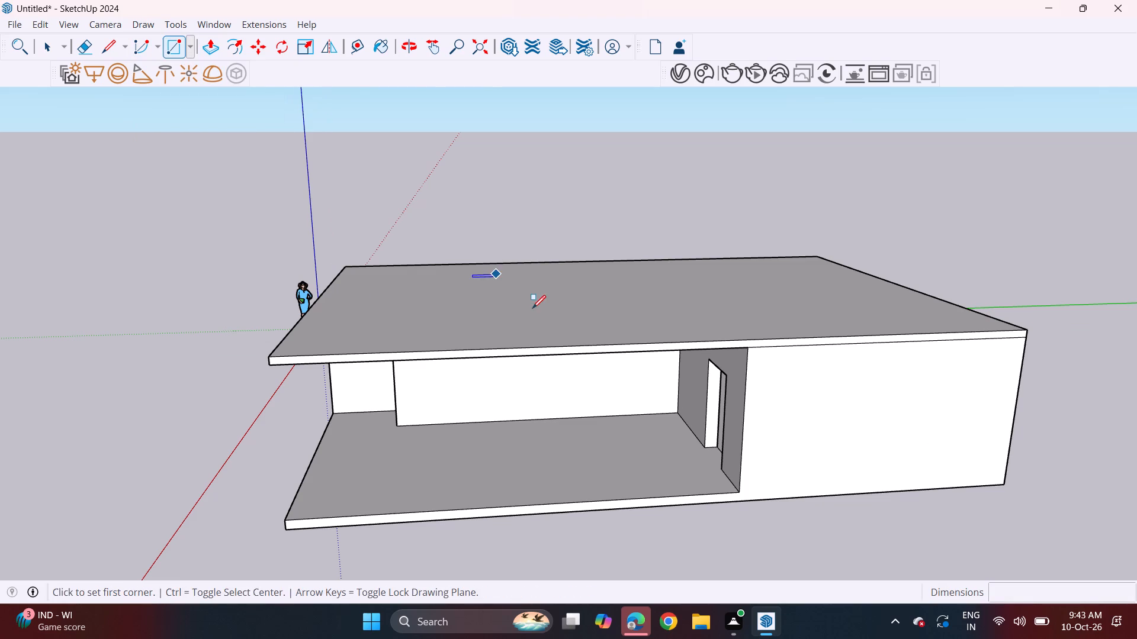
{"action": "middle_click_drag", "start_coordinate": [659, 488], "coordinate": [1054, 418]}
{"action": "scroll", "coordinate": [779, 438], "scroll_direction": "up", "scroll_amount": 4}
{"action": "scroll", "coordinate": [698, 435], "scroll_direction": "up", "scroll_amount": 3}
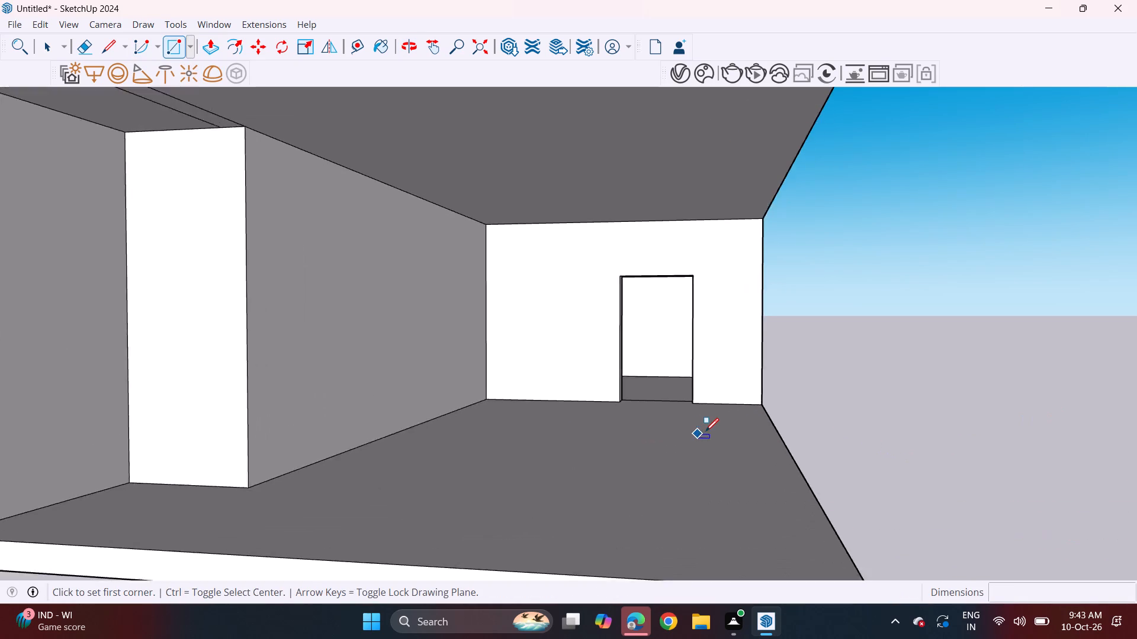
{"action": "scroll", "coordinate": [705, 431], "scroll_direction": "up", "scroll_amount": 6}
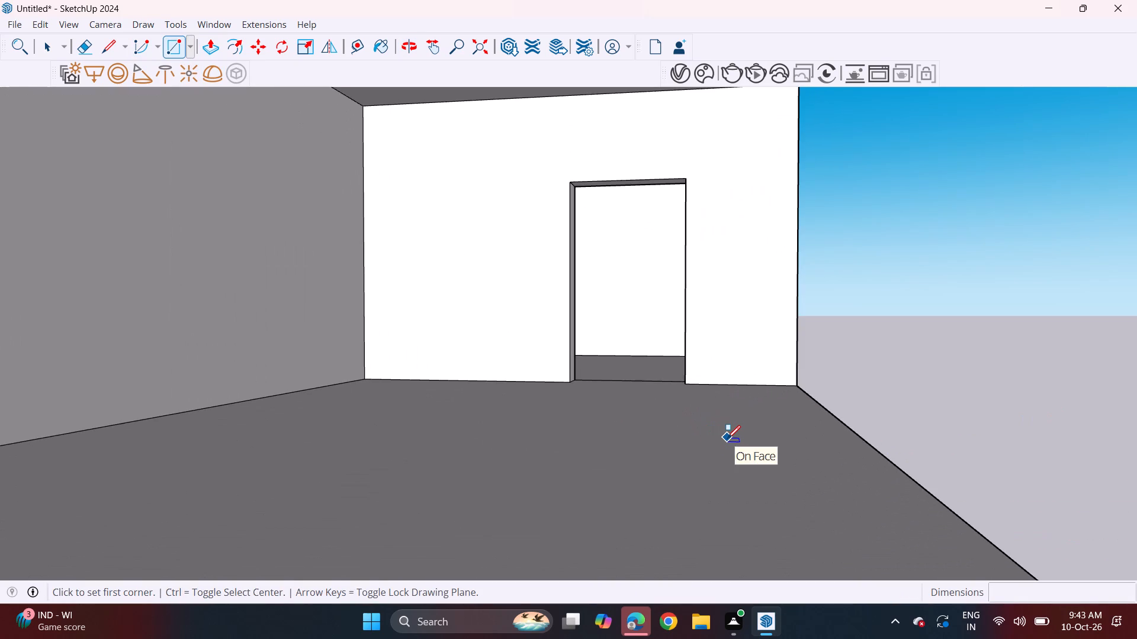
{"action": "left_click", "coordinate": [727, 438]}
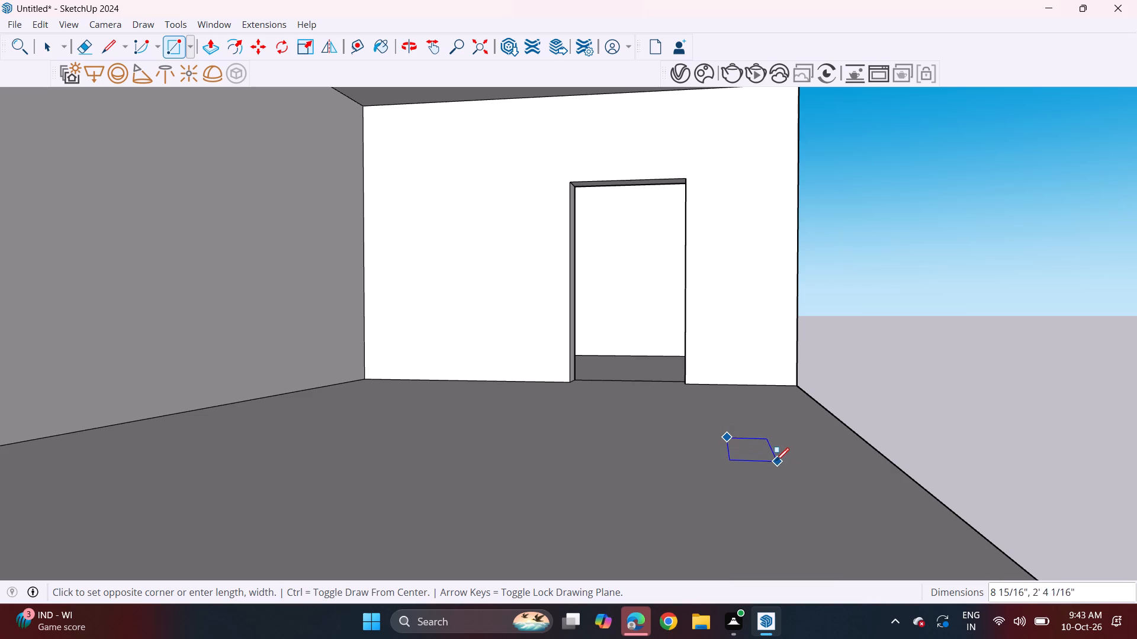
{"action": "left_click", "coordinate": [776, 461]}
Copy the floor rectangle about 6' 5 1/2" along the open side edge, toward the porch's front.
{"action": "scroll", "coordinate": [734, 448], "scroll_direction": "down", "scroll_amount": 11}
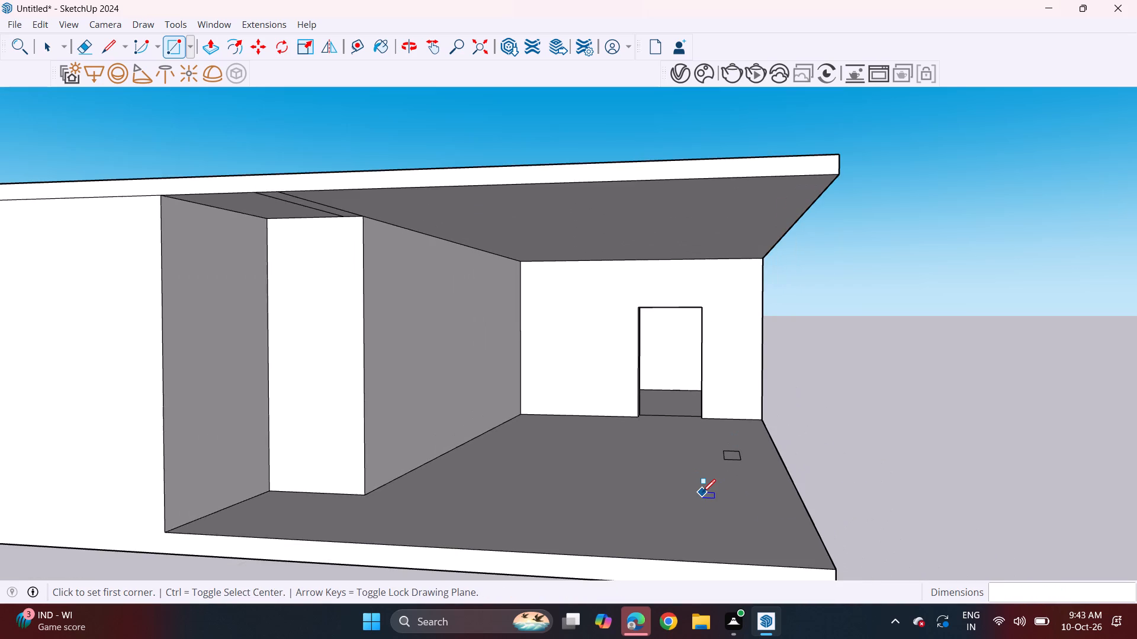
{"action": "scroll", "coordinate": [702, 492], "scroll_direction": "down", "scroll_amount": 6}
{"action": "middle_click_drag", "start_coordinate": [694, 485], "coordinate": [722, 493]}
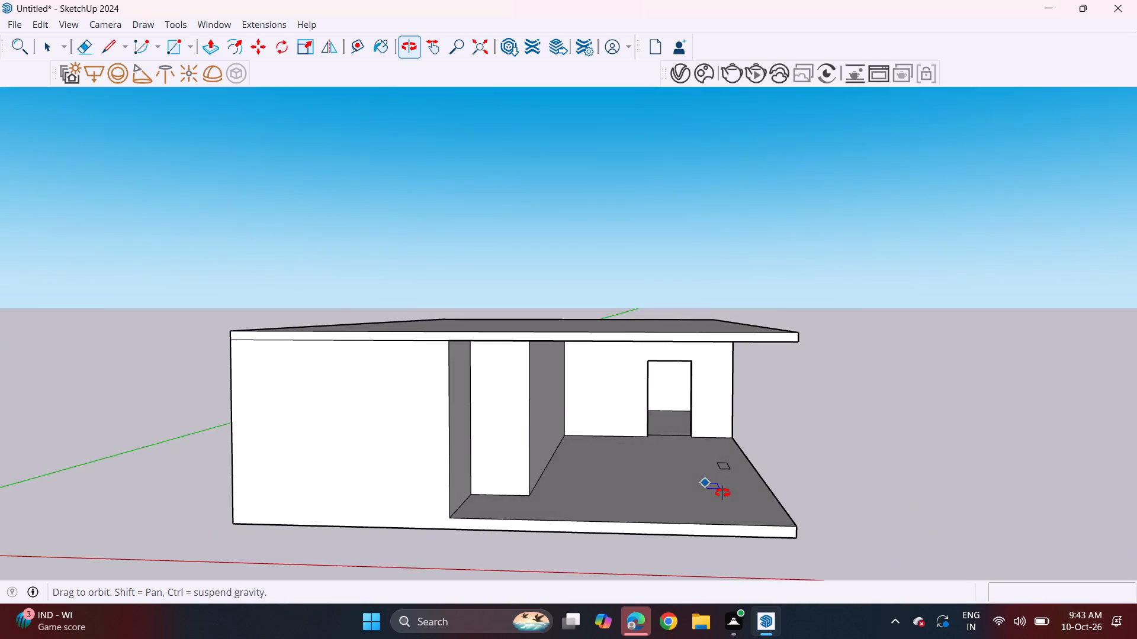
{"action": "middle_click_drag", "start_coordinate": [722, 493], "coordinate": [720, 531]}
{"action": "key", "text": "space"}
{"action": "scroll", "coordinate": [724, 467], "scroll_direction": "up", "scroll_amount": 4}
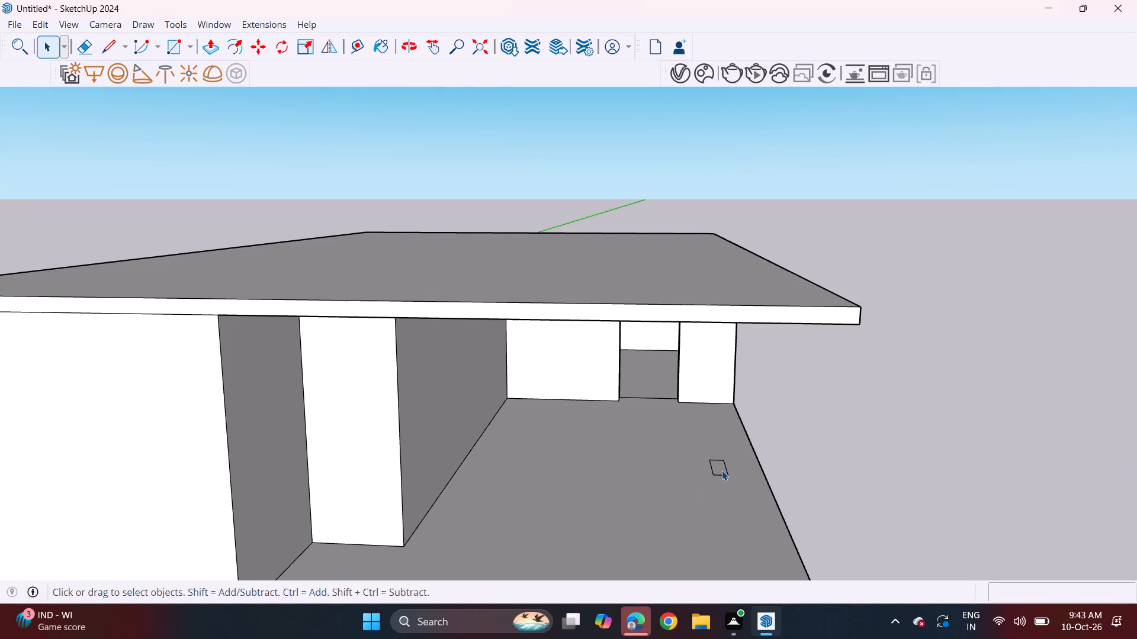
{"action": "left_click_drag", "start_coordinate": [692, 444], "coordinate": [740, 492]}
{"action": "left_click", "coordinate": [740, 493]}
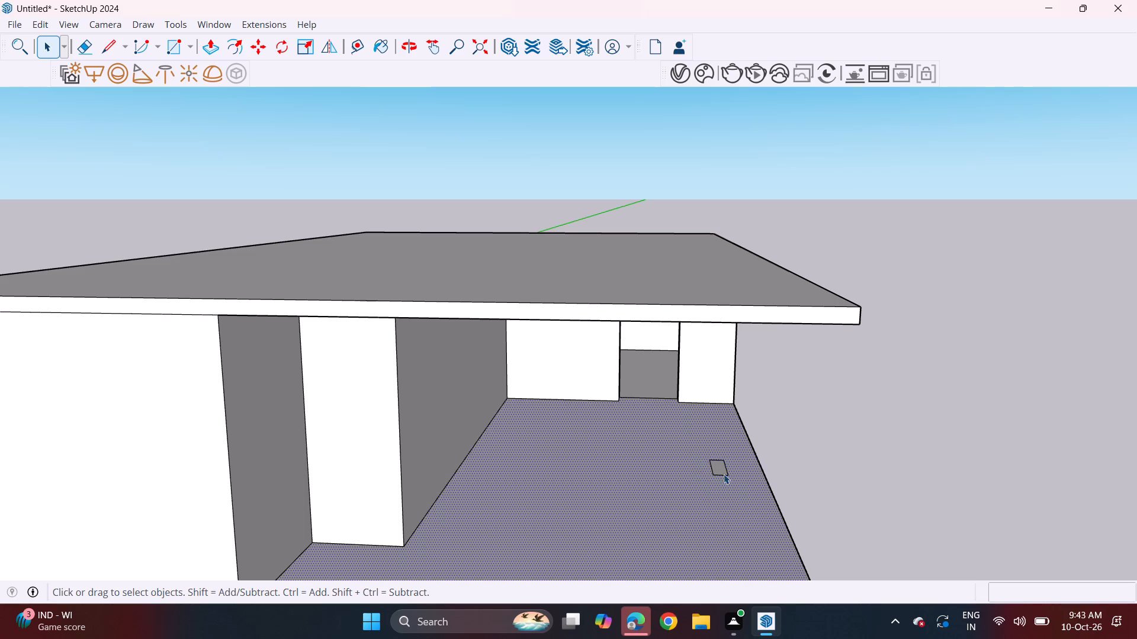
{"action": "left_click_drag", "start_coordinate": [701, 444], "coordinate": [737, 507]}
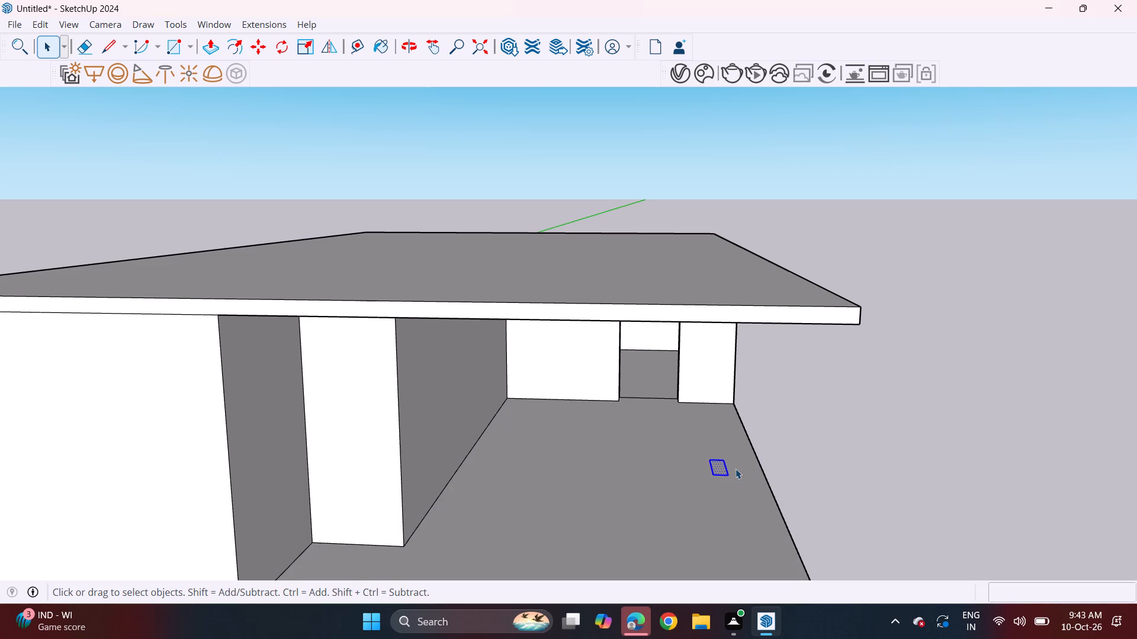
{"action": "key", "text": "m"}
{"action": "left_click", "coordinate": [720, 473]}
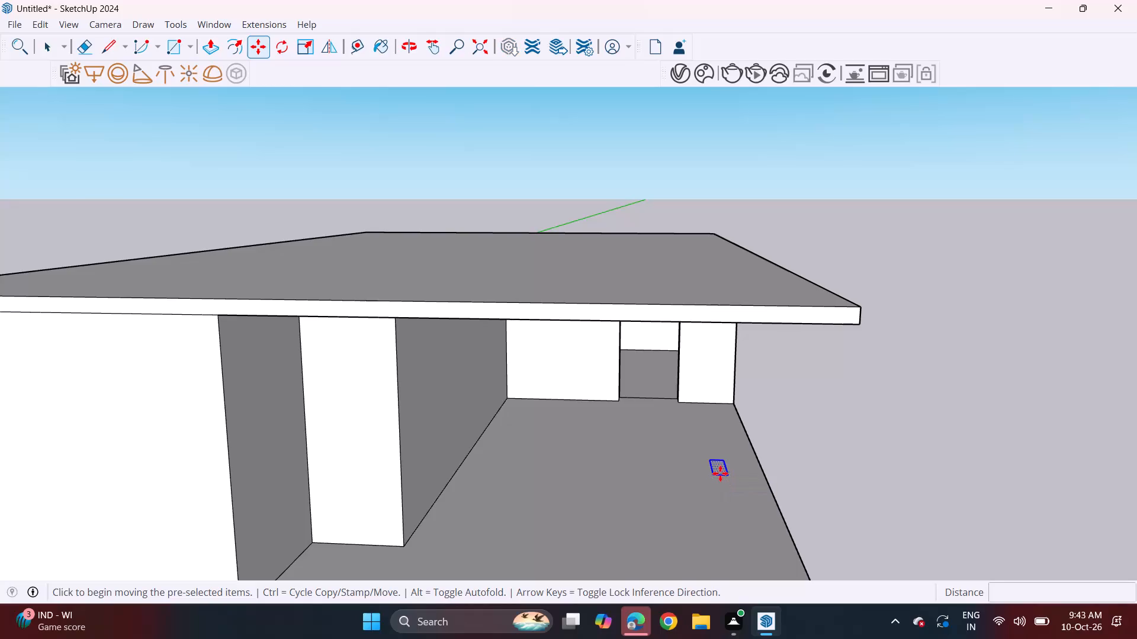
{"action": "left_click", "coordinate": [728, 528]}
{"action": "left_click", "coordinate": [728, 531]}
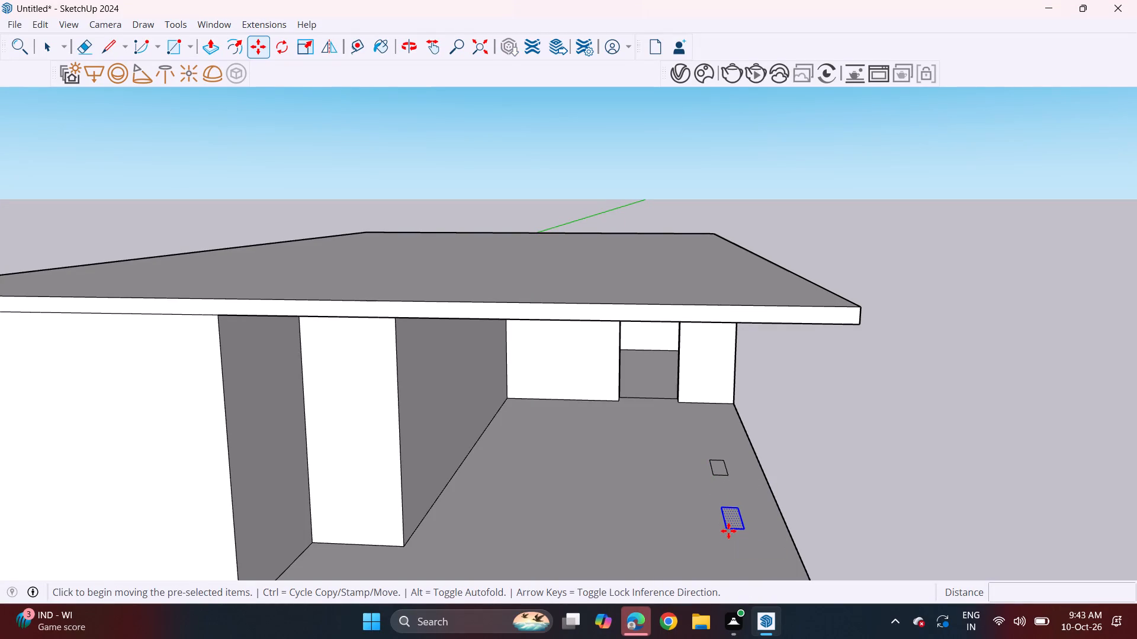
Copy the second rectangle about 4' 9 3/8" further along the open side edge, toward the porch's front.
{"action": "middle_click_drag", "start_coordinate": [731, 561], "coordinate": [705, 401]}
{"action": "middle_click_drag", "start_coordinate": [702, 391], "coordinate": [706, 451]}
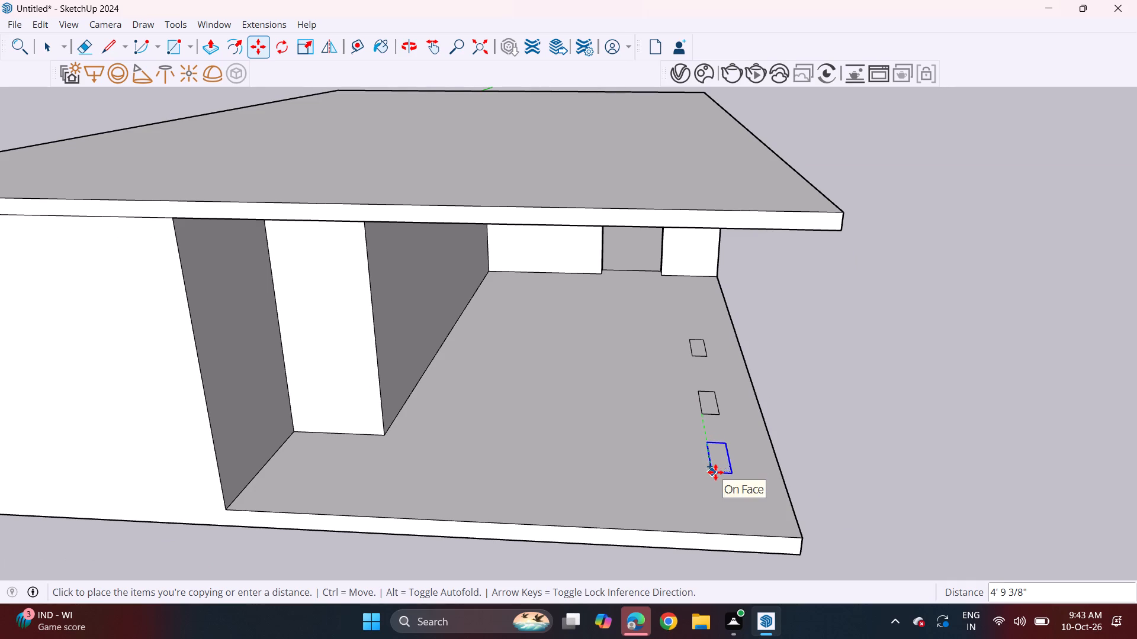
{"action": "left_click", "coordinate": [715, 472]}
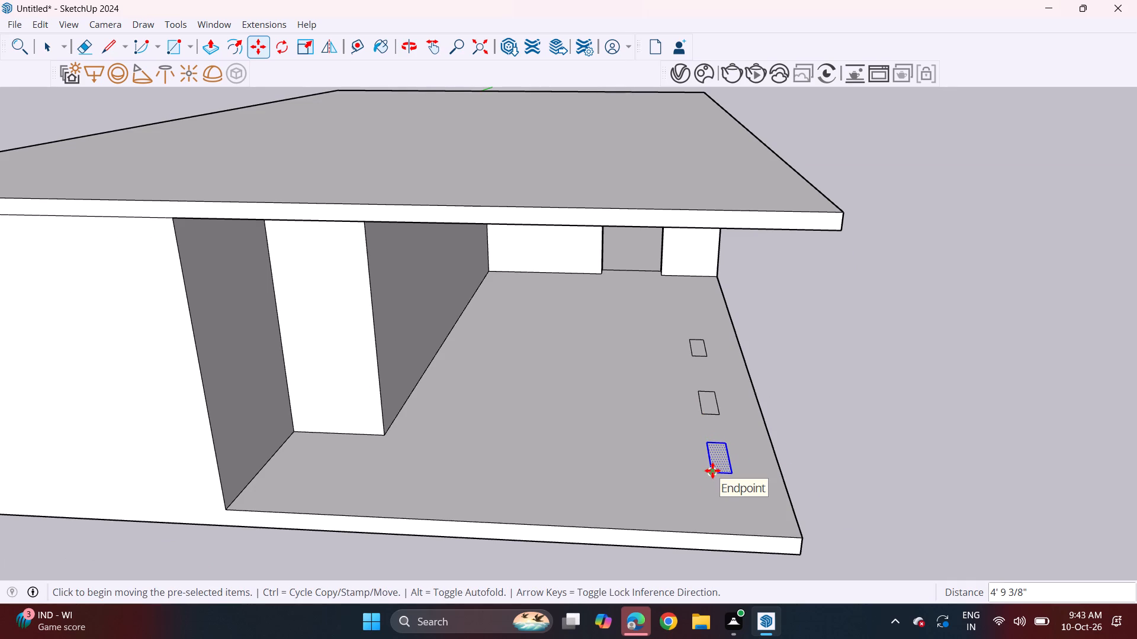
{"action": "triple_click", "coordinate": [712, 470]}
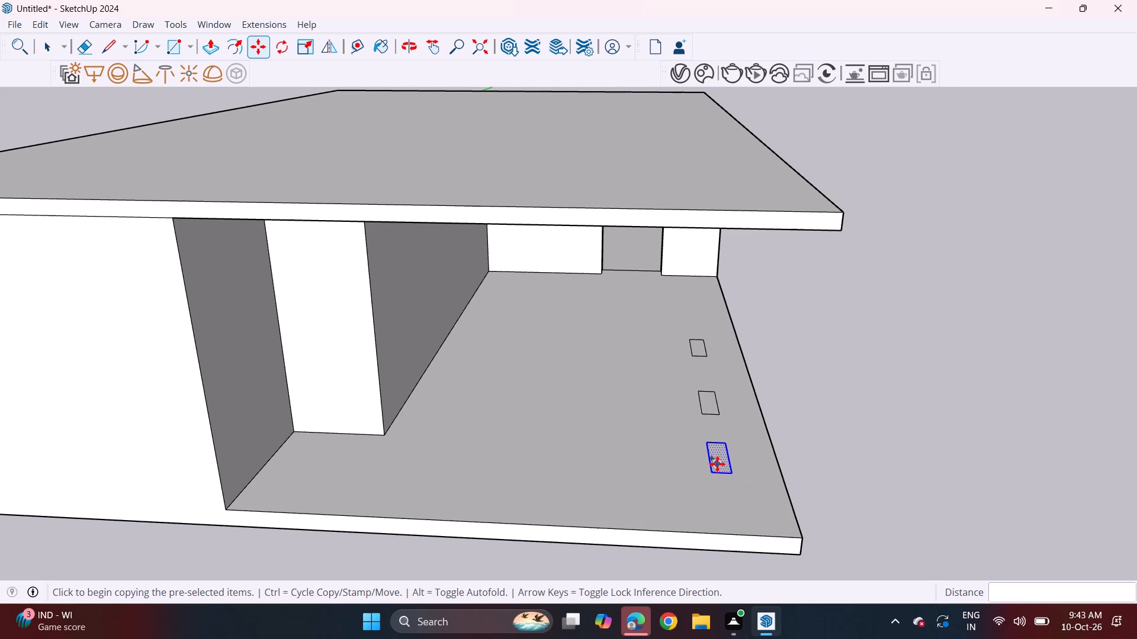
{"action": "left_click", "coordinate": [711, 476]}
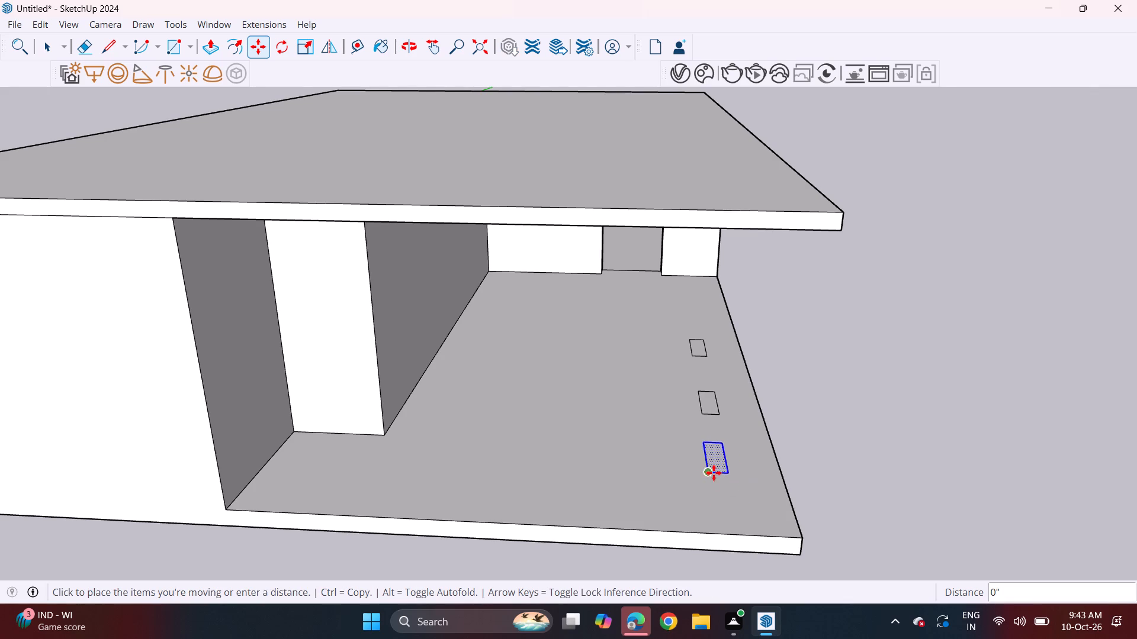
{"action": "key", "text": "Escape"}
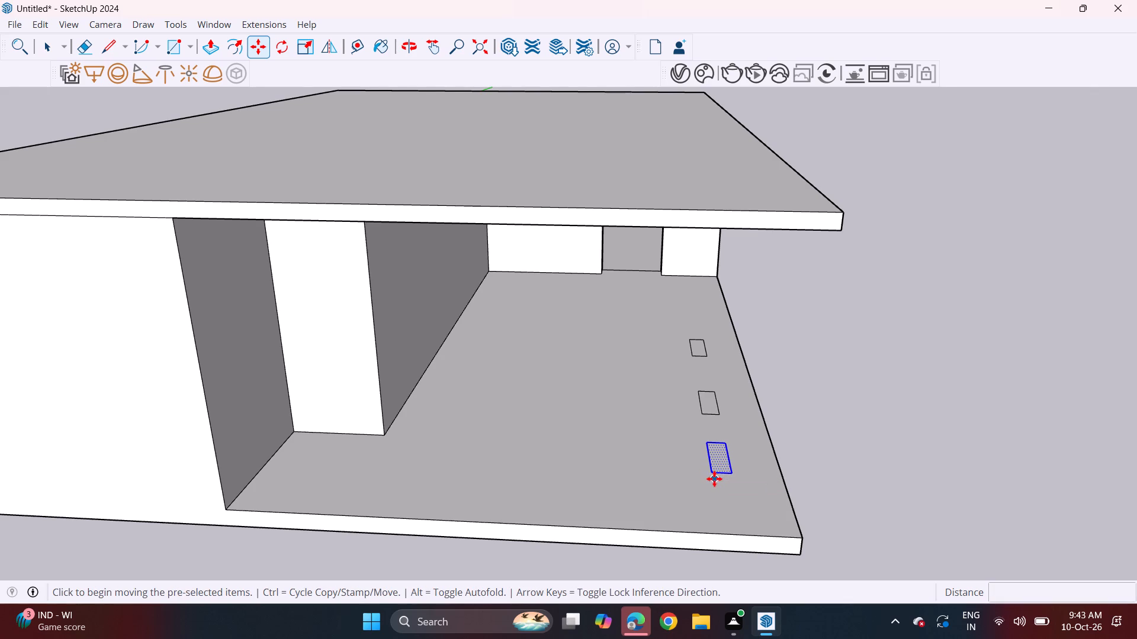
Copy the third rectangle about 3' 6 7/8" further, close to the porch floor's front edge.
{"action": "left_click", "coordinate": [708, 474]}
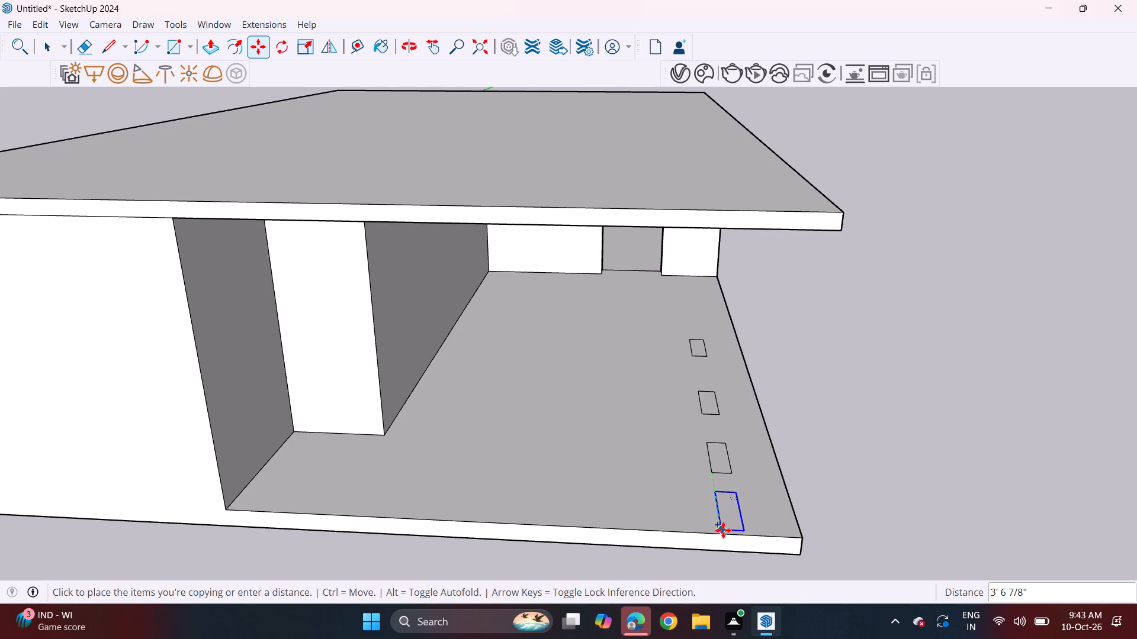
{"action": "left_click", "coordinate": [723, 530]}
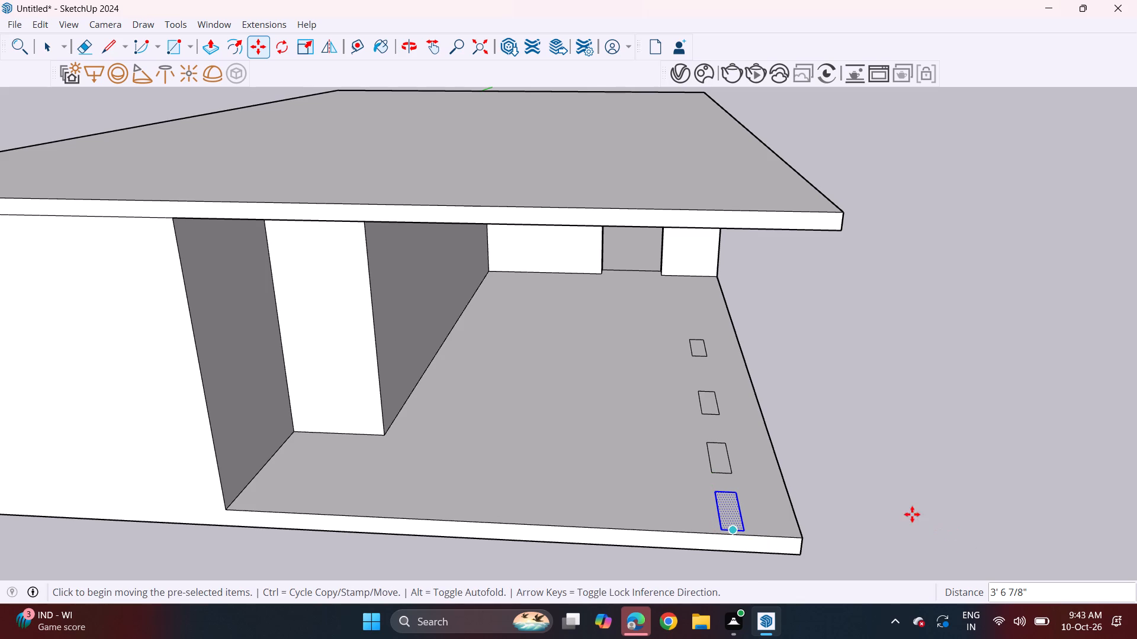
Copy the rectangle nearest the doorway about 4' back toward the doorway wall.
{"action": "middle_click_drag", "start_coordinate": [773, 513], "coordinate": [788, 339]}
{"action": "scroll", "coordinate": [702, 353], "scroll_direction": "up", "scroll_amount": 3}
{"action": "key", "text": "space"}
{"action": "left_click_drag", "start_coordinate": [676, 314], "coordinate": [709, 369]}
{"action": "left_click_drag", "start_coordinate": [711, 372], "coordinate": [719, 380]}
{"action": "left_click_drag", "start_coordinate": [661, 305], "coordinate": [743, 378]}
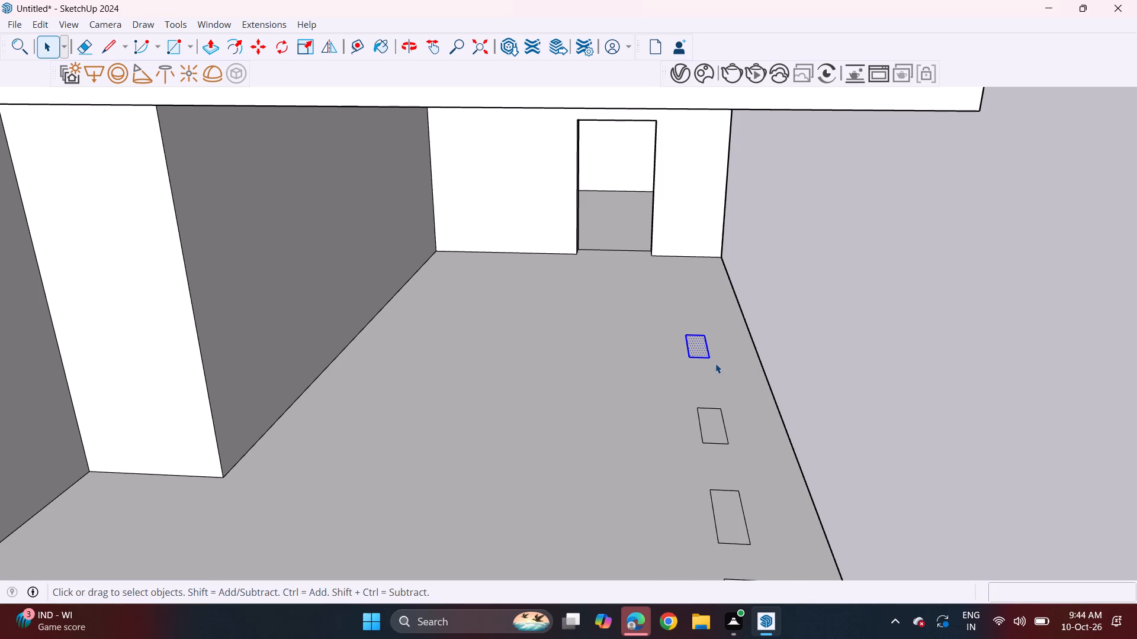
{"action": "key", "text": "m"}
{"action": "left_click", "coordinate": [705, 359]}
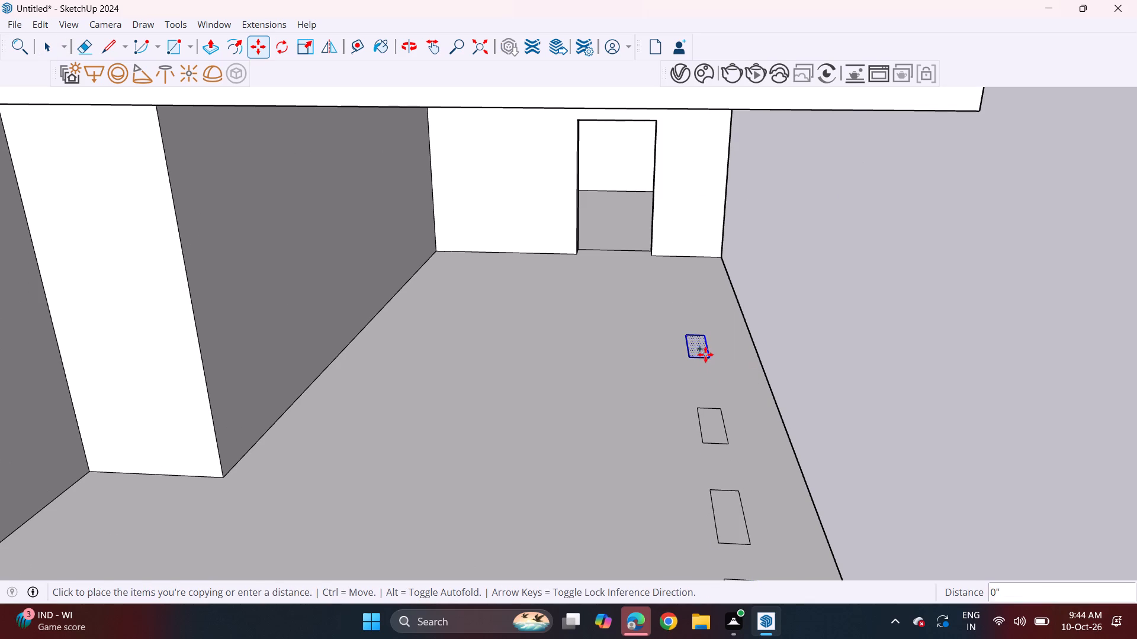
{"action": "left_click", "coordinate": [700, 308]}
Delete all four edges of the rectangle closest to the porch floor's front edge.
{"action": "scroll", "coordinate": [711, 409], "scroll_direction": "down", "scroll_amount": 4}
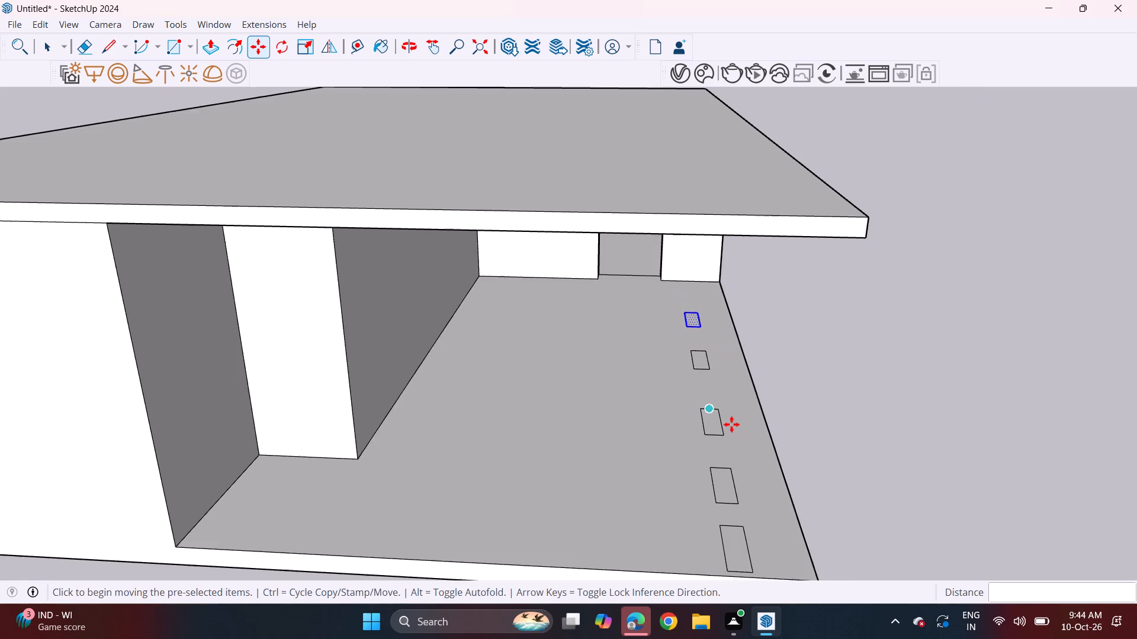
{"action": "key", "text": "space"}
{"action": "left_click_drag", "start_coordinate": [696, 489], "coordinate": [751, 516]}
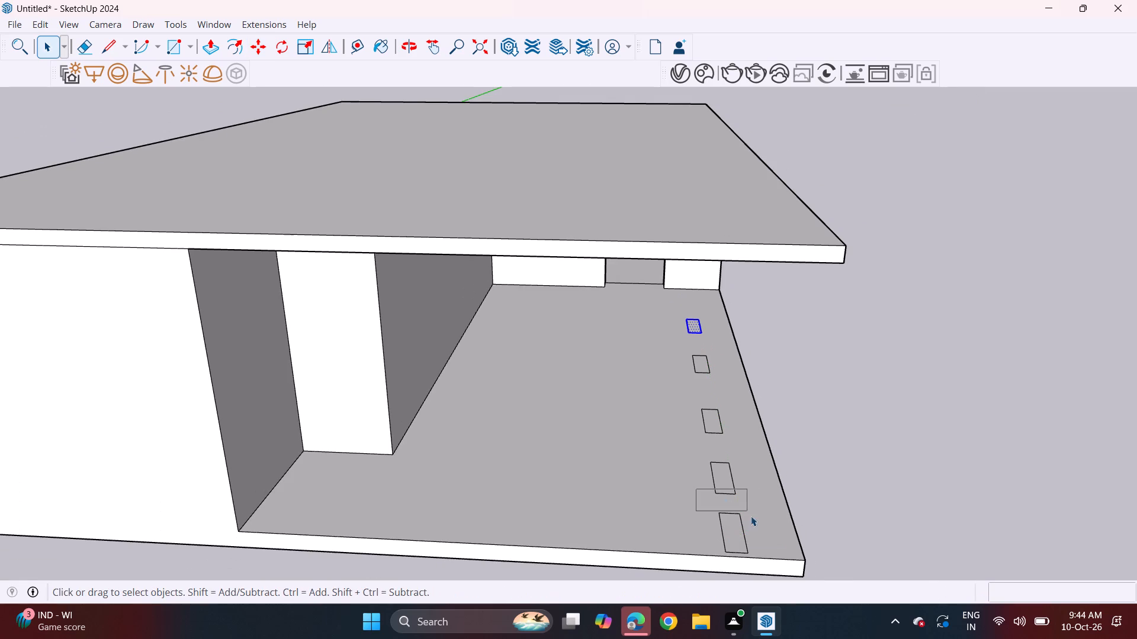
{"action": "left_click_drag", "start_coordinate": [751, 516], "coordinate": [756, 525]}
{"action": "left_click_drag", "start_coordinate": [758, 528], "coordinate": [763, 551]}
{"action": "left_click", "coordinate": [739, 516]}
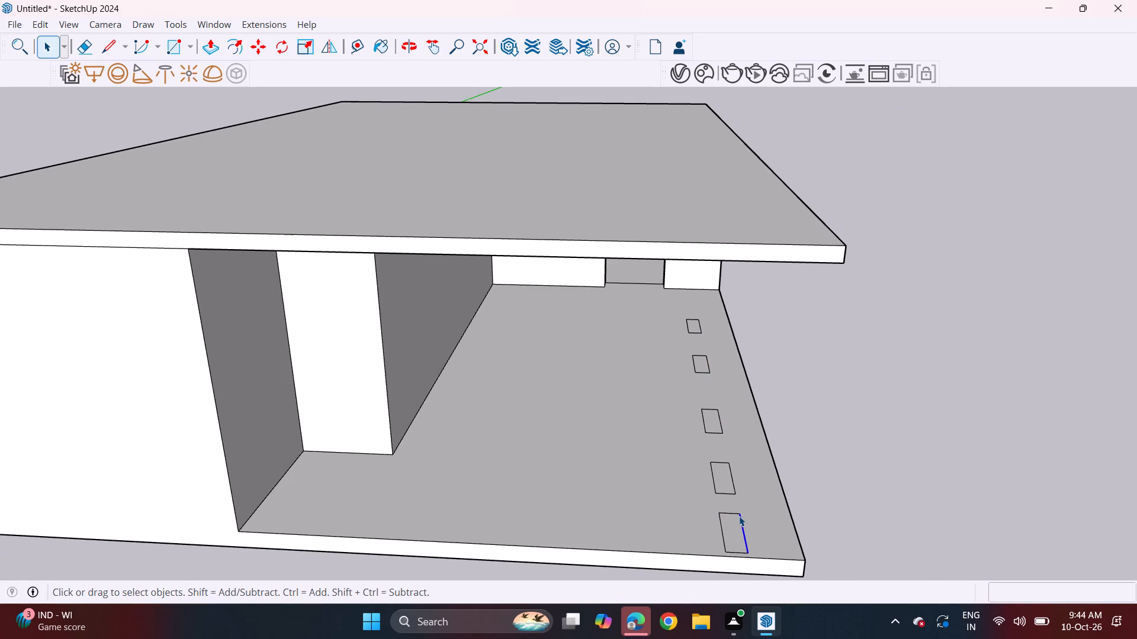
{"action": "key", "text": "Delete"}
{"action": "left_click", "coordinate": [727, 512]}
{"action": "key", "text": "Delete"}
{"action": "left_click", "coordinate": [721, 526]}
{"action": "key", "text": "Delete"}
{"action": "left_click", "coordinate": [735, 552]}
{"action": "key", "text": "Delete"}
Push/Pull the rectangle nearest the doorway wall up 10' into a column reaching the roof slab.
{"action": "middle_click_drag", "start_coordinate": [686, 443], "coordinate": [715, 376]}
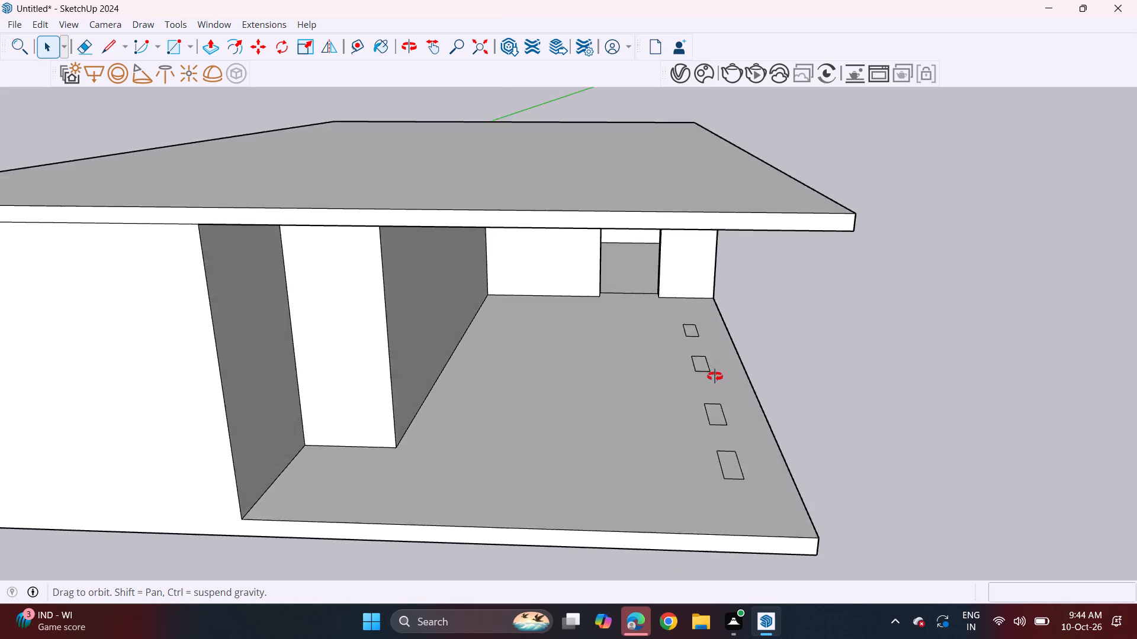
{"action": "middle_click_drag", "start_coordinate": [715, 376], "coordinate": [670, 445]}
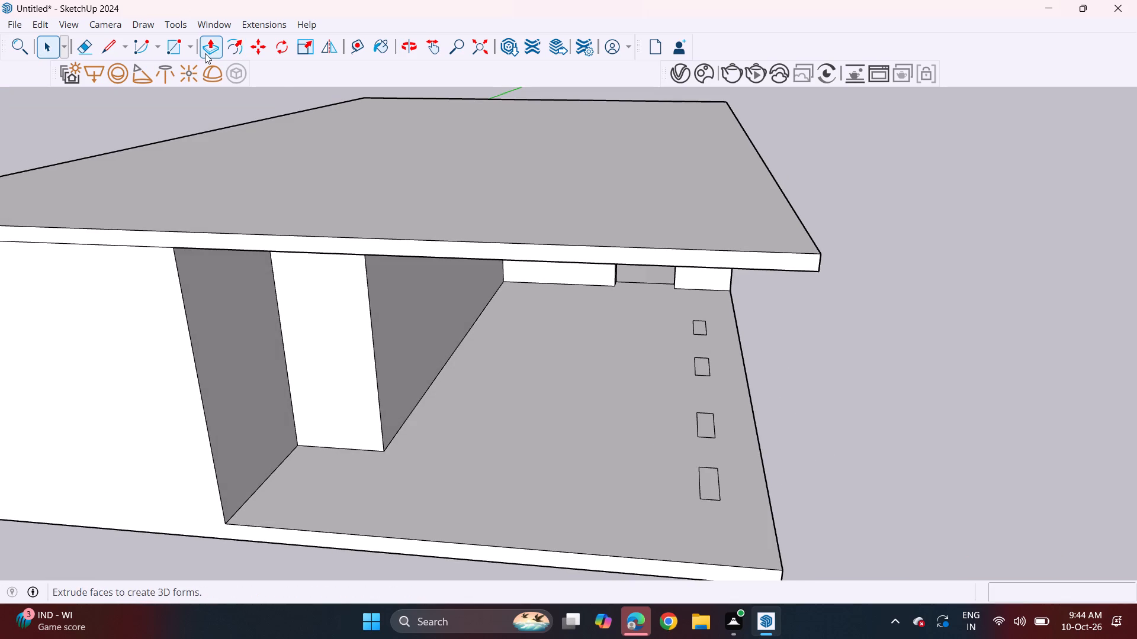
{"action": "left_click", "coordinate": [205, 53]}
{"action": "scroll", "coordinate": [697, 331], "scroll_direction": "up", "scroll_amount": 3}
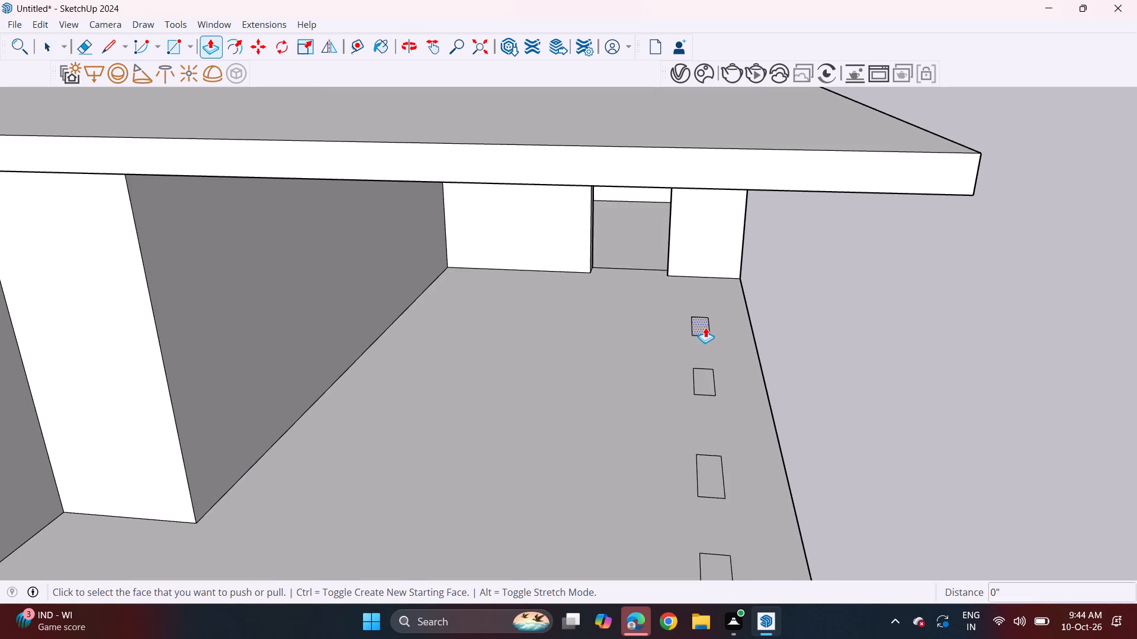
{"action": "left_click", "coordinate": [705, 327]}
{"action": "middle_click_drag", "start_coordinate": [718, 291], "coordinate": [718, 191]}
{"action": "scroll", "coordinate": [720, 183], "scroll_direction": "down", "scroll_amount": 3}
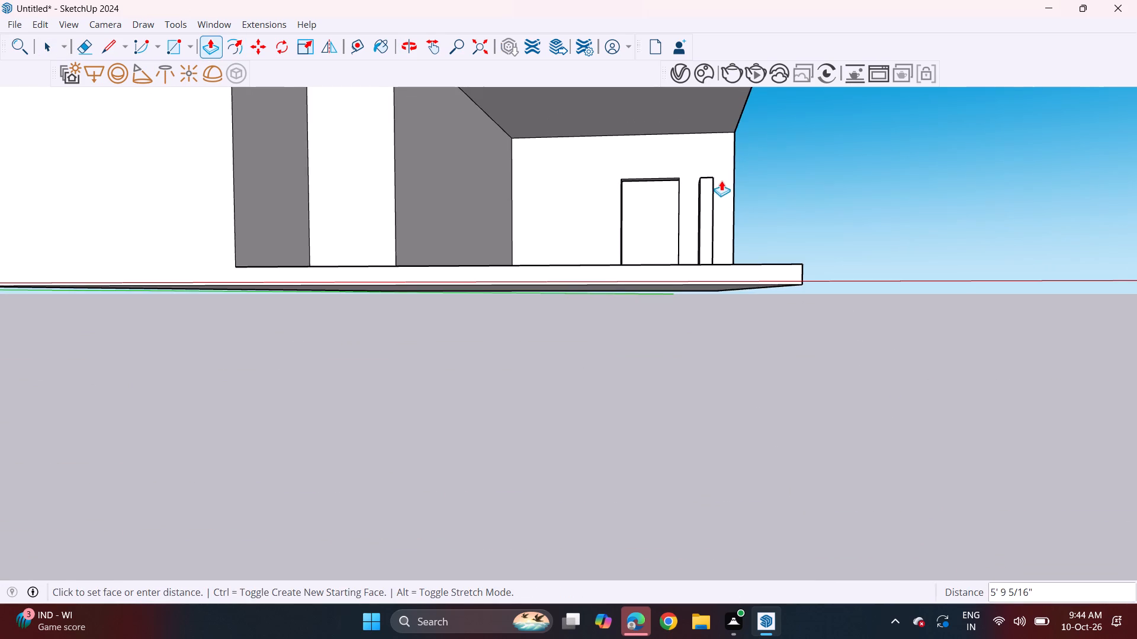
{"action": "middle_click_drag", "start_coordinate": [721, 180], "coordinate": [747, 291]}
{"action": "double_click", "coordinate": [750, 192]}
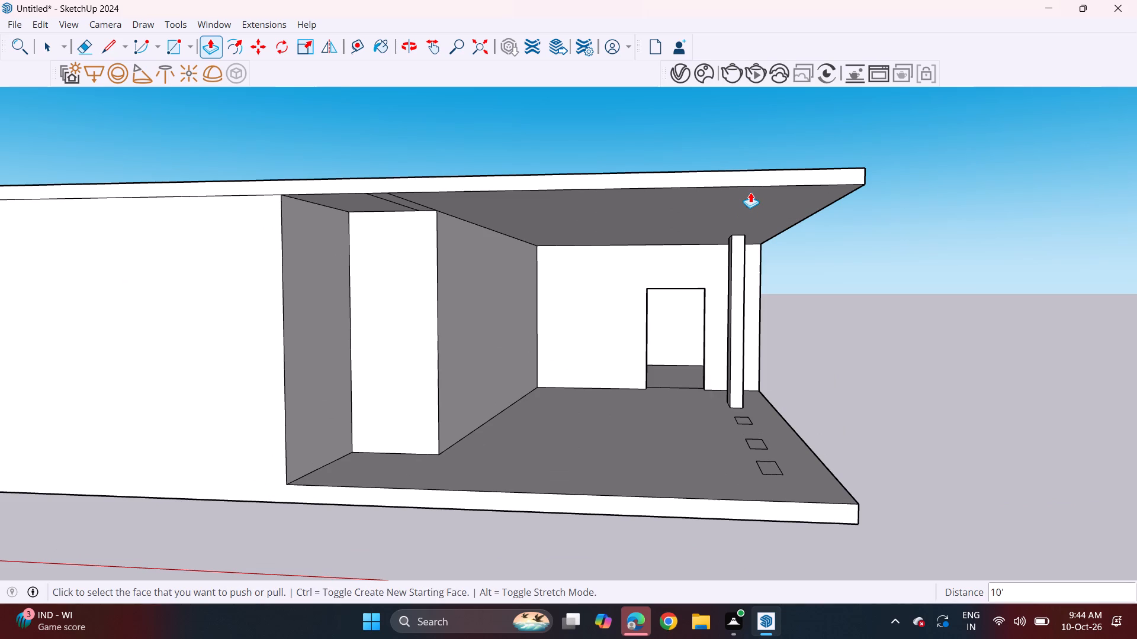
Push/Pull the remaining three floor rectangles up by the same 10' to complete the row of porch columns.
{"action": "middle_click_drag", "start_coordinate": [757, 440], "coordinate": [767, 528]}
{"action": "double_click", "coordinate": [741, 416]}
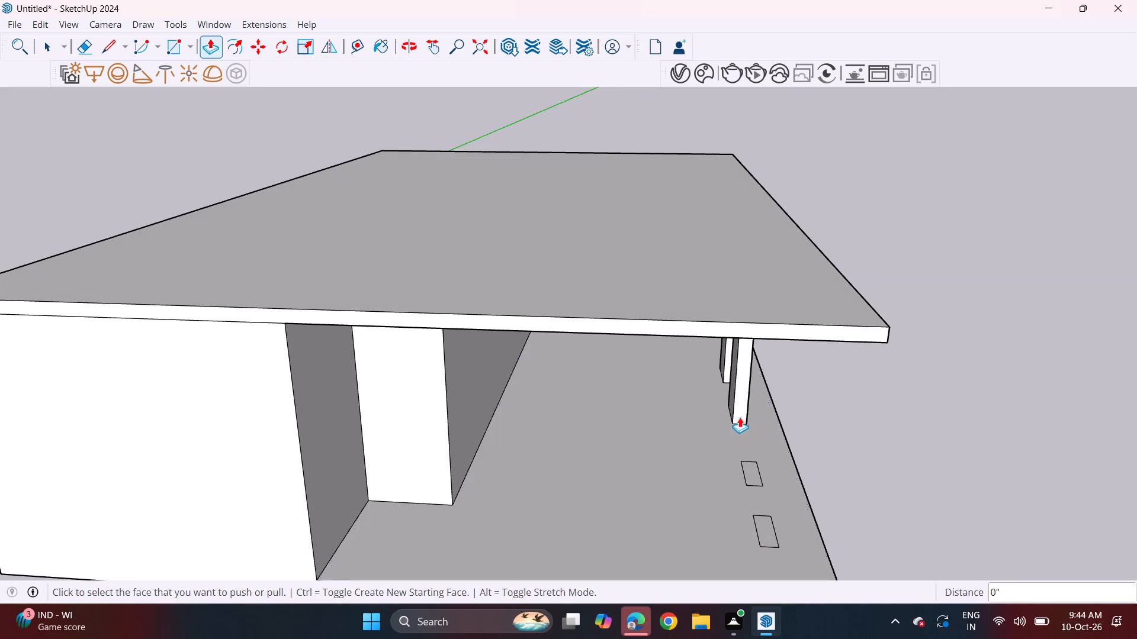
{"action": "double_click", "coordinate": [755, 482]}
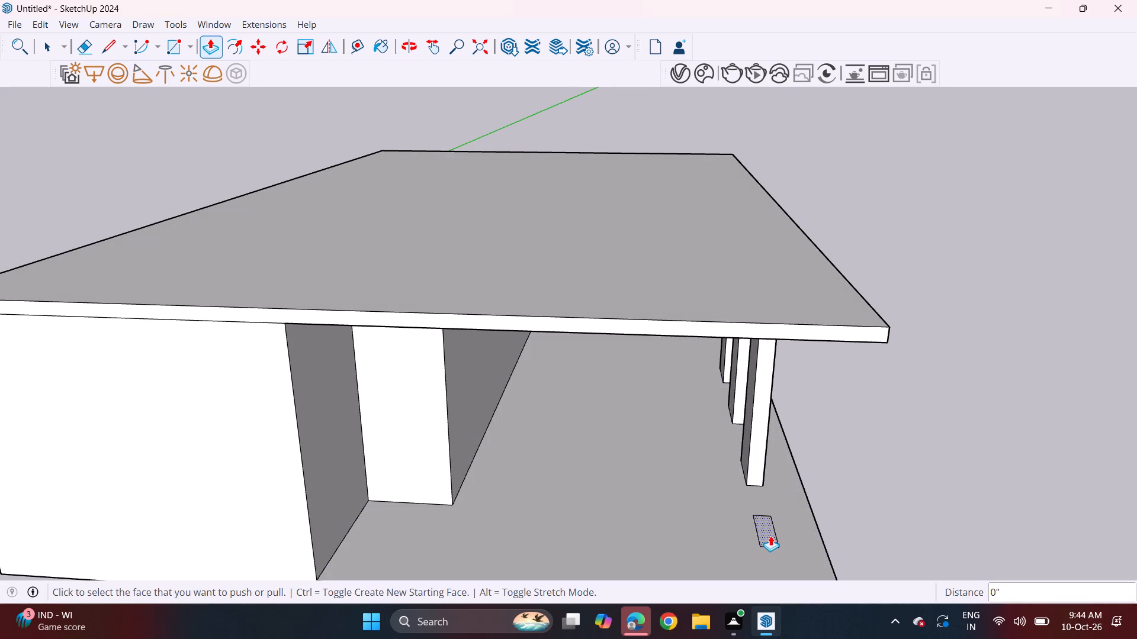
{"action": "left_click", "coordinate": [770, 535]}
{"action": "left_click", "coordinate": [770, 535]}
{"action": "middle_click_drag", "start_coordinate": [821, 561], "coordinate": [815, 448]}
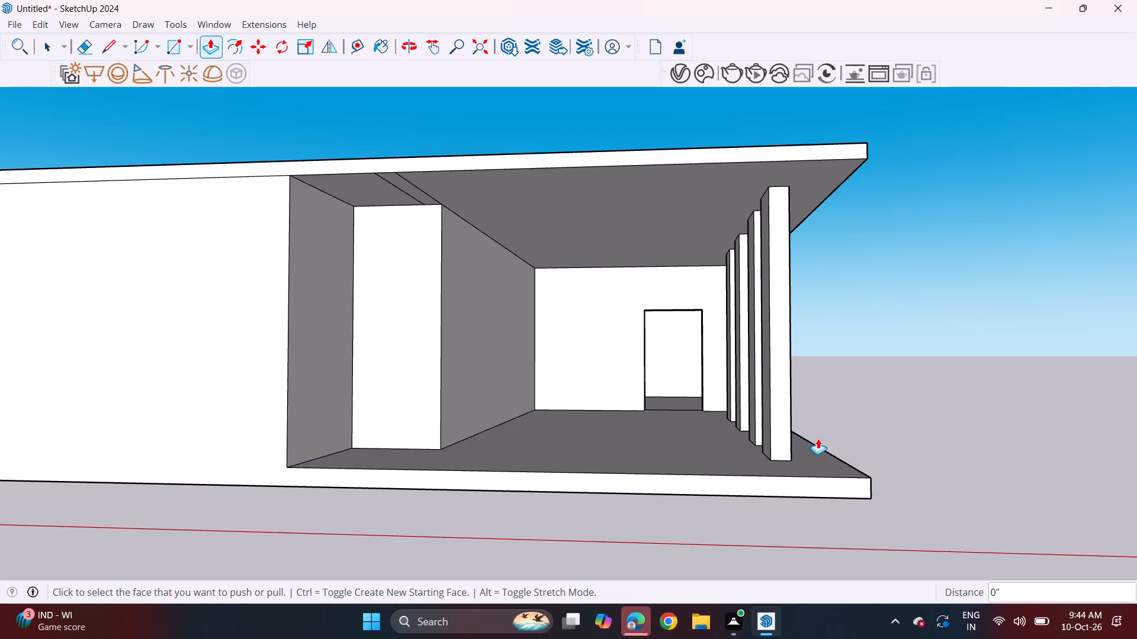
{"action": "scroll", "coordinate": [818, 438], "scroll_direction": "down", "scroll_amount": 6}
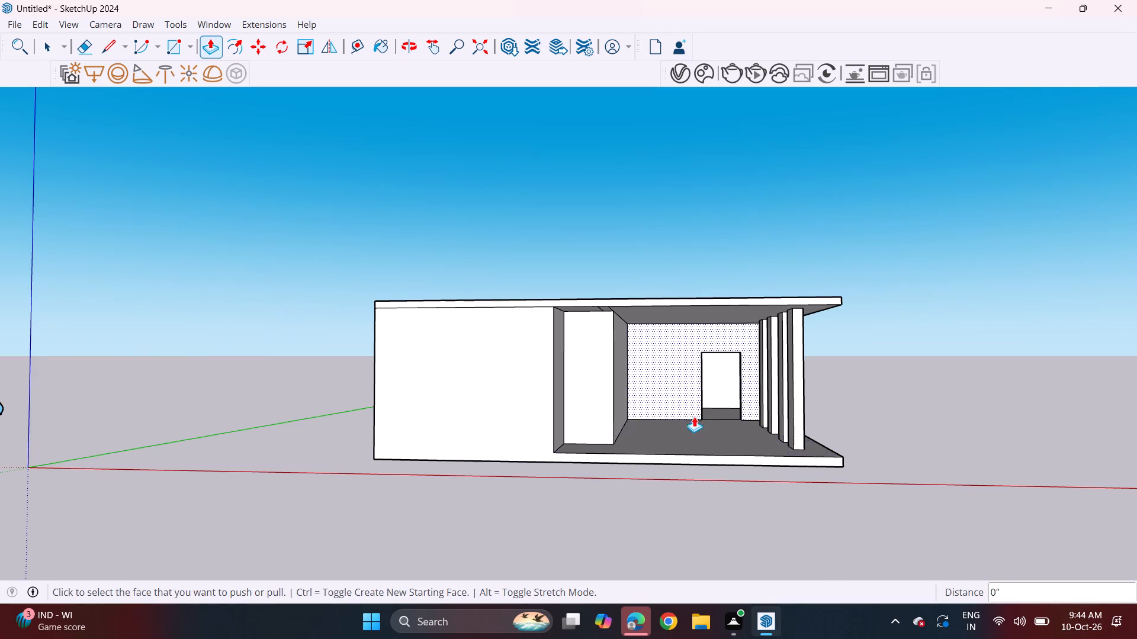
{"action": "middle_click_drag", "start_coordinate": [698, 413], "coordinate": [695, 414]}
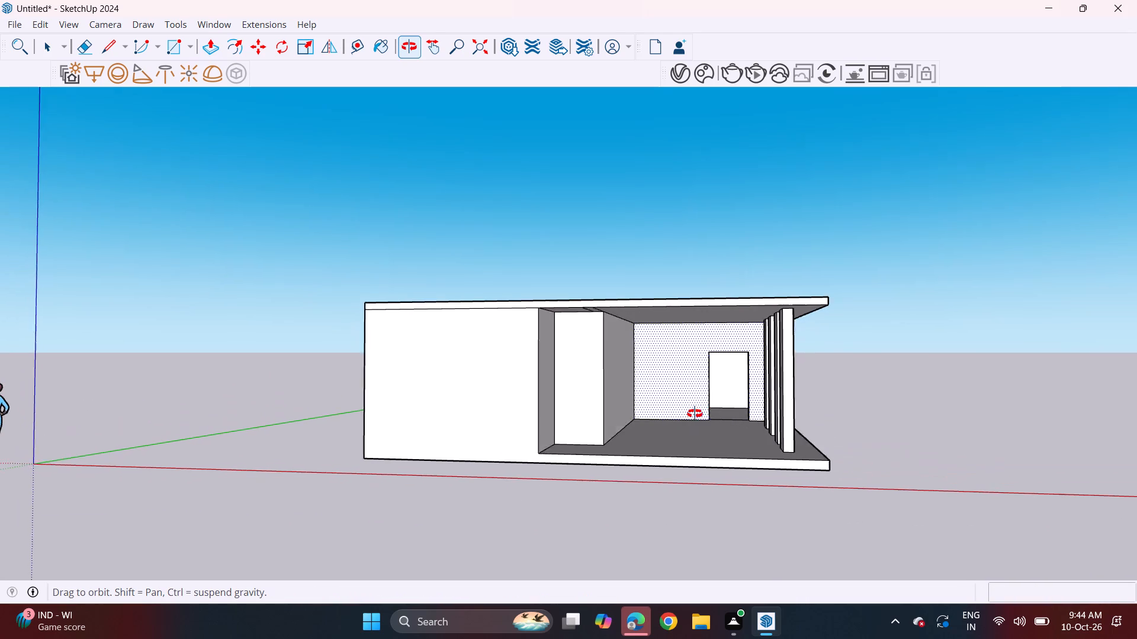
Outline a panel on the solid wall beside the columns with a bottom line about 18' 4" long and a 10' vertical.
{"action": "middle_click_drag", "start_coordinate": [695, 414], "coordinate": [694, 414]}
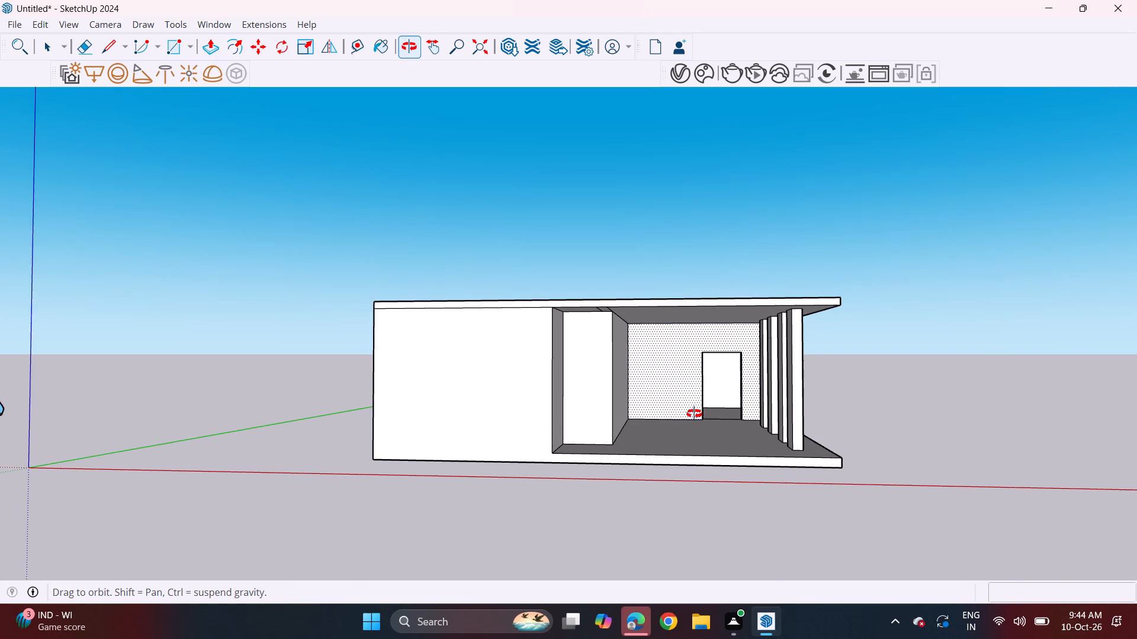
{"action": "middle_click_drag", "start_coordinate": [694, 414], "coordinate": [688, 414]}
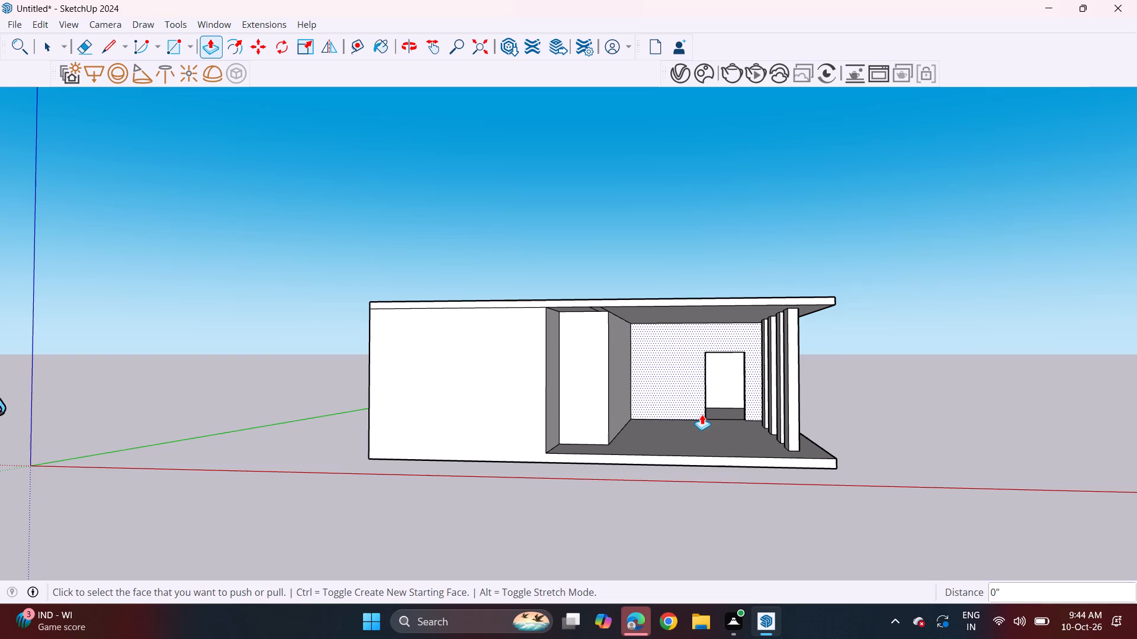
{"action": "middle_click_drag", "start_coordinate": [855, 360], "coordinate": [689, 383]}
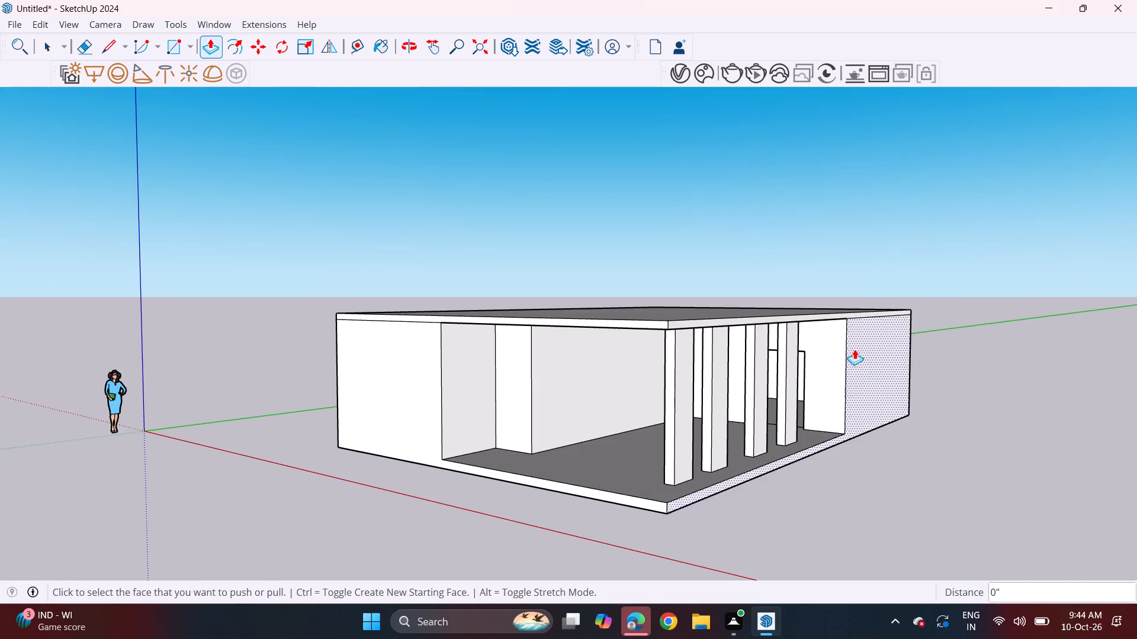
{"action": "middle_click_drag", "start_coordinate": [872, 367], "coordinate": [718, 366]}
{"action": "left_click_drag", "start_coordinate": [111, 47], "coordinate": [118, 51]}
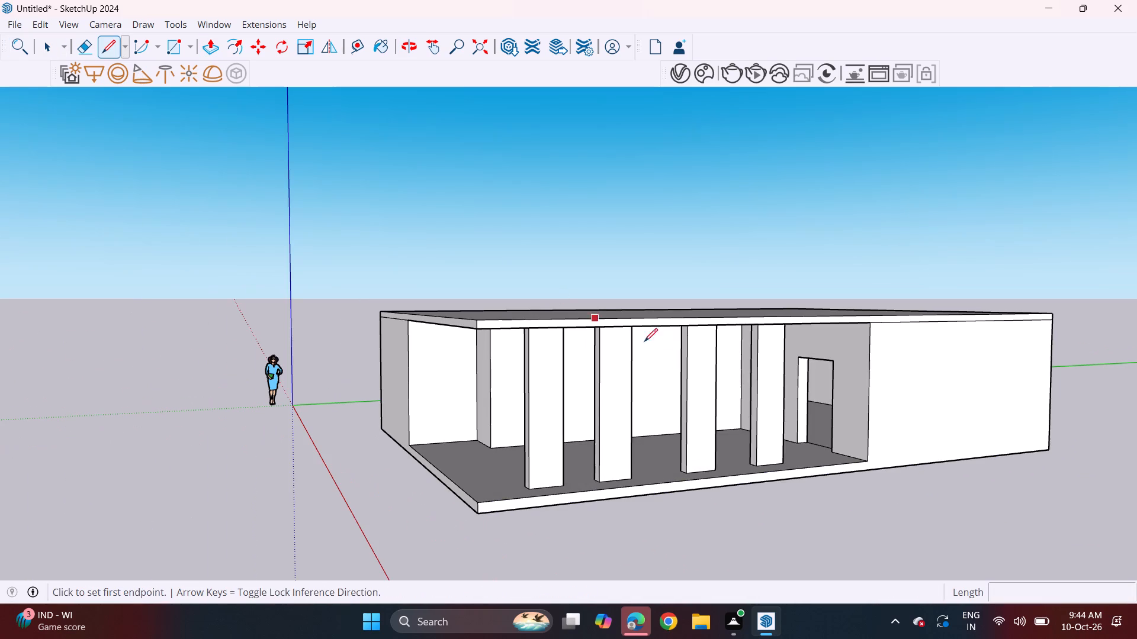
{"action": "left_click", "coordinate": [867, 461]}
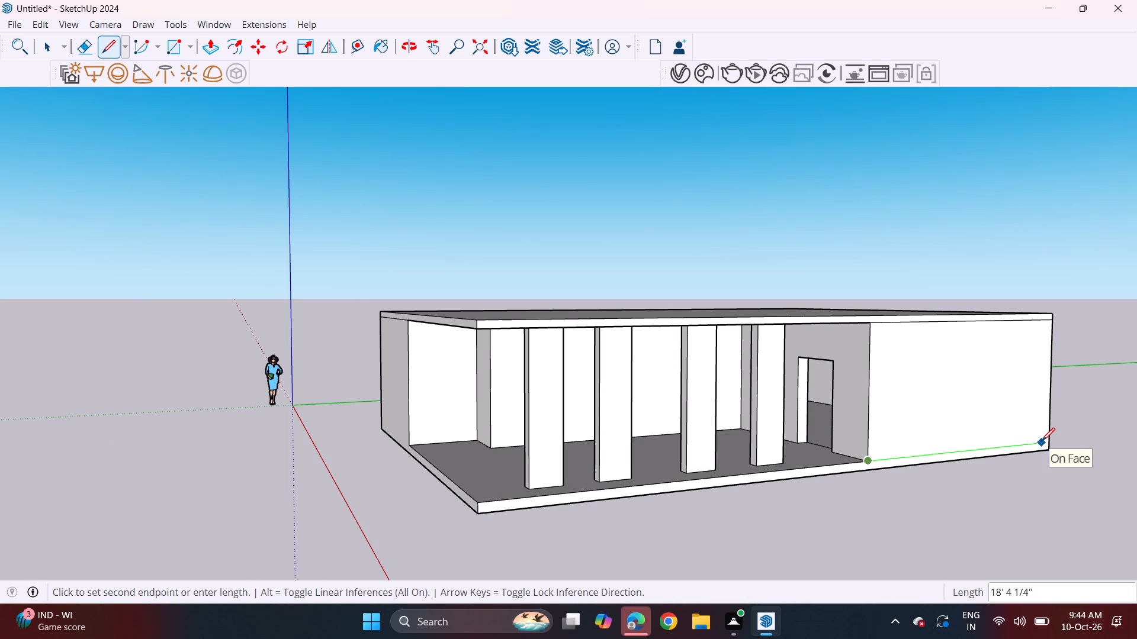
{"action": "left_click", "coordinate": [1042, 441]}
{"action": "left_click", "coordinate": [1037, 322]}
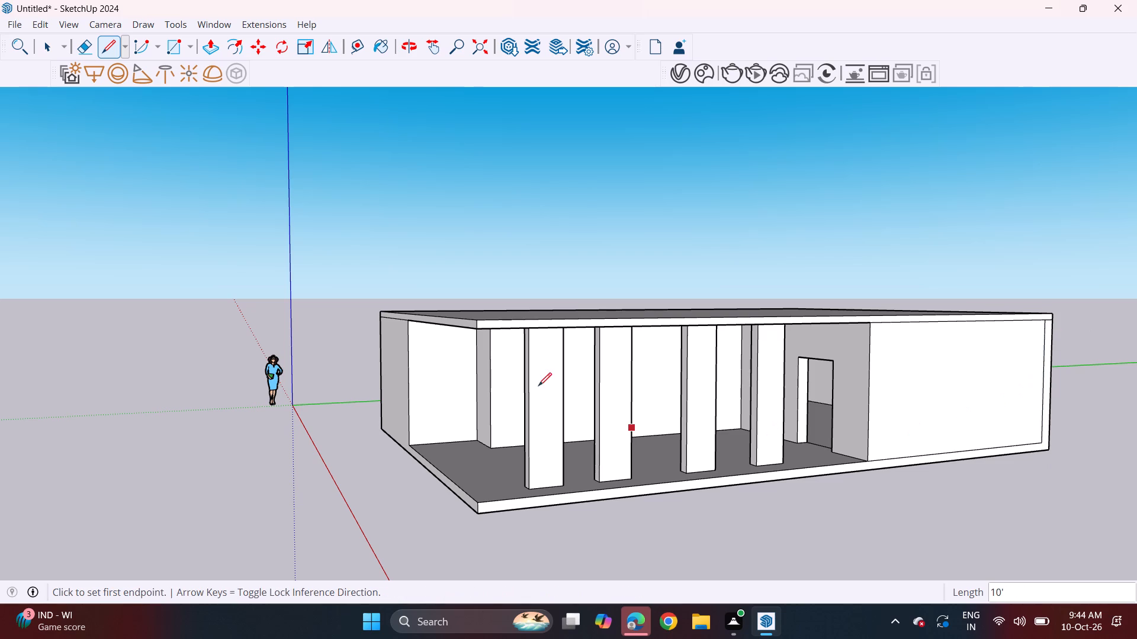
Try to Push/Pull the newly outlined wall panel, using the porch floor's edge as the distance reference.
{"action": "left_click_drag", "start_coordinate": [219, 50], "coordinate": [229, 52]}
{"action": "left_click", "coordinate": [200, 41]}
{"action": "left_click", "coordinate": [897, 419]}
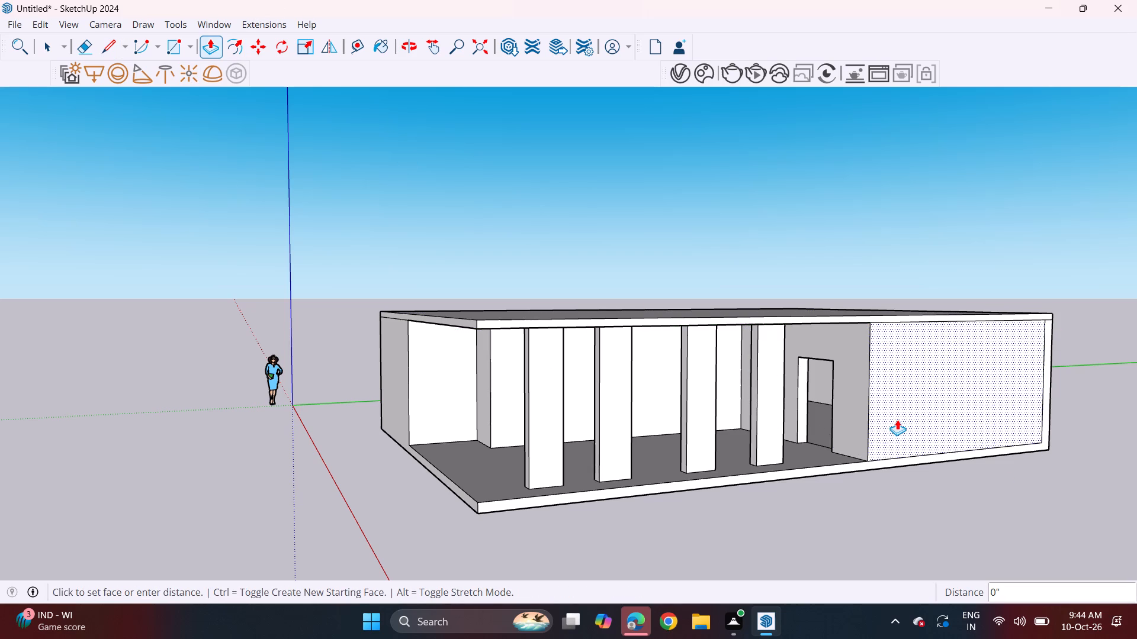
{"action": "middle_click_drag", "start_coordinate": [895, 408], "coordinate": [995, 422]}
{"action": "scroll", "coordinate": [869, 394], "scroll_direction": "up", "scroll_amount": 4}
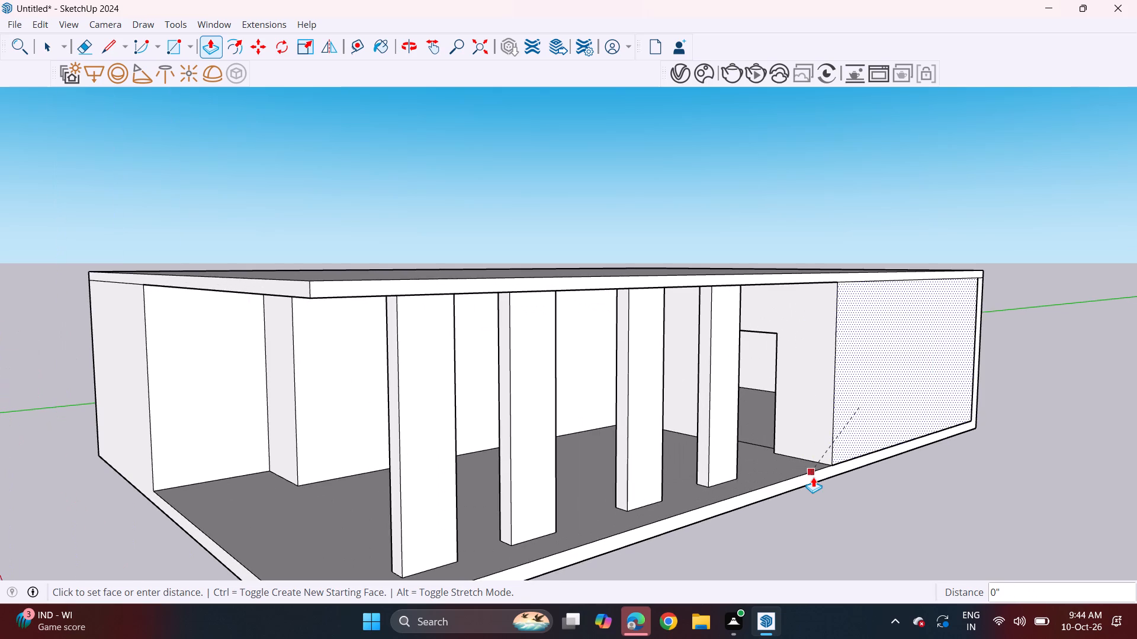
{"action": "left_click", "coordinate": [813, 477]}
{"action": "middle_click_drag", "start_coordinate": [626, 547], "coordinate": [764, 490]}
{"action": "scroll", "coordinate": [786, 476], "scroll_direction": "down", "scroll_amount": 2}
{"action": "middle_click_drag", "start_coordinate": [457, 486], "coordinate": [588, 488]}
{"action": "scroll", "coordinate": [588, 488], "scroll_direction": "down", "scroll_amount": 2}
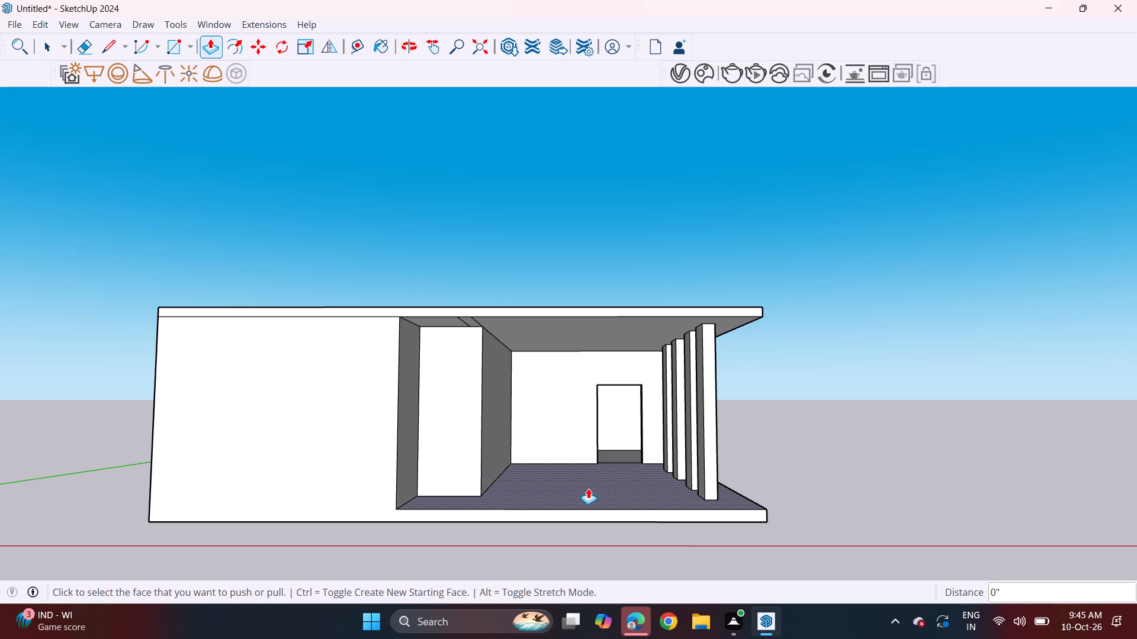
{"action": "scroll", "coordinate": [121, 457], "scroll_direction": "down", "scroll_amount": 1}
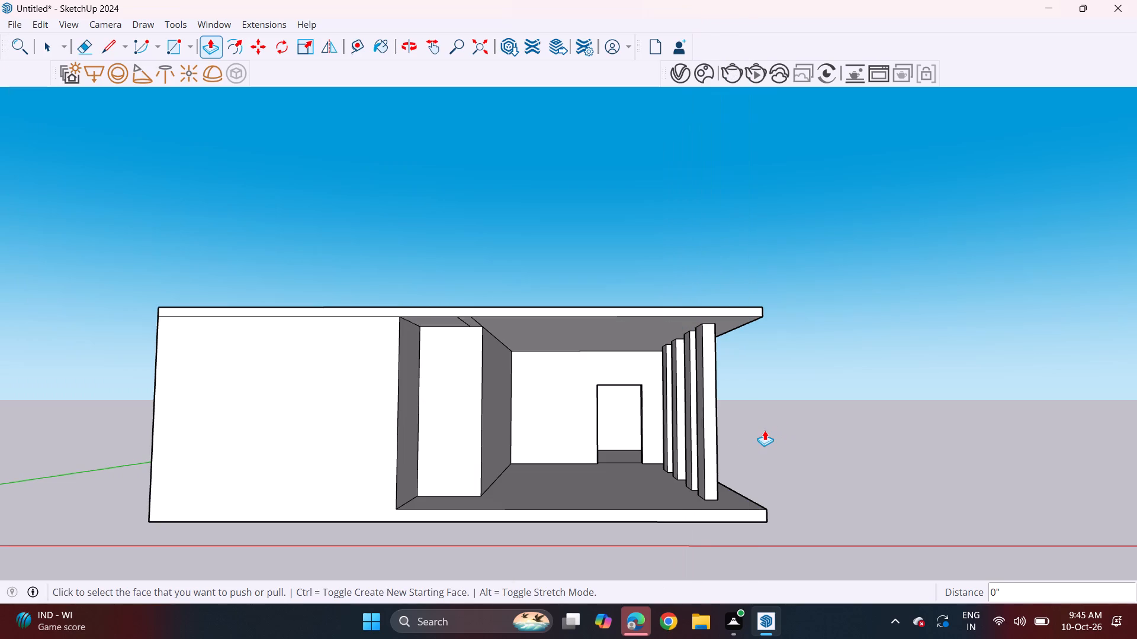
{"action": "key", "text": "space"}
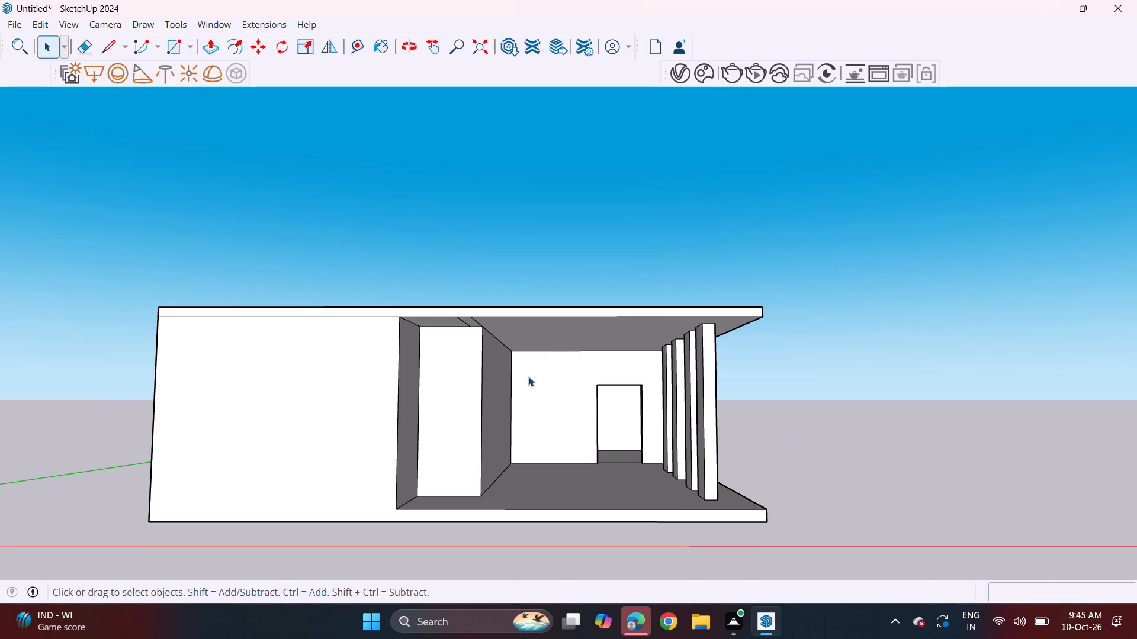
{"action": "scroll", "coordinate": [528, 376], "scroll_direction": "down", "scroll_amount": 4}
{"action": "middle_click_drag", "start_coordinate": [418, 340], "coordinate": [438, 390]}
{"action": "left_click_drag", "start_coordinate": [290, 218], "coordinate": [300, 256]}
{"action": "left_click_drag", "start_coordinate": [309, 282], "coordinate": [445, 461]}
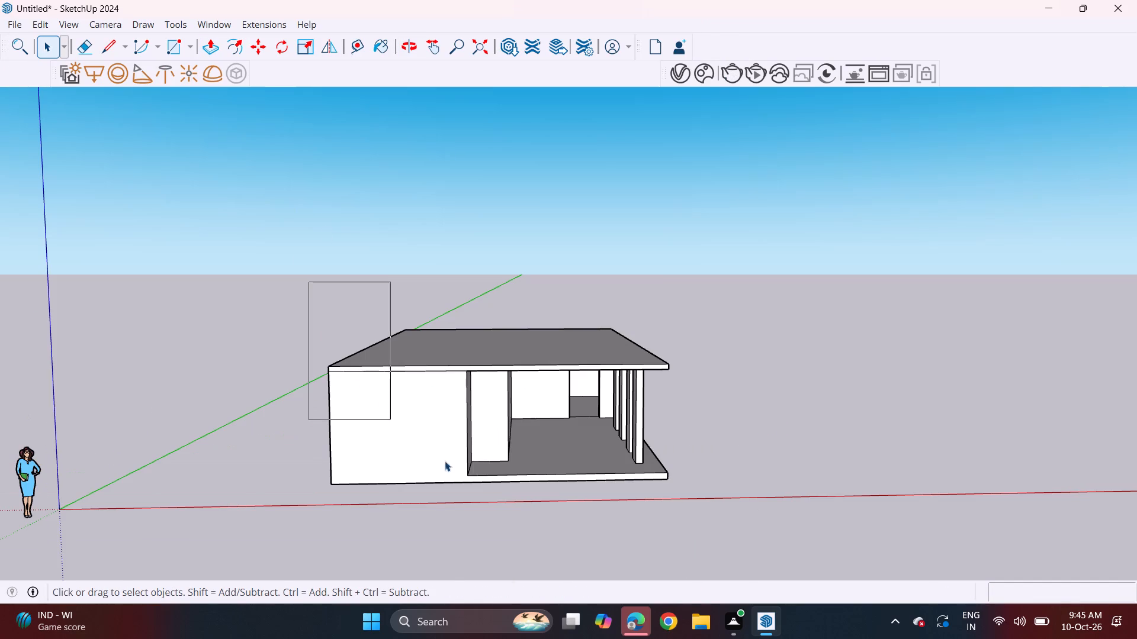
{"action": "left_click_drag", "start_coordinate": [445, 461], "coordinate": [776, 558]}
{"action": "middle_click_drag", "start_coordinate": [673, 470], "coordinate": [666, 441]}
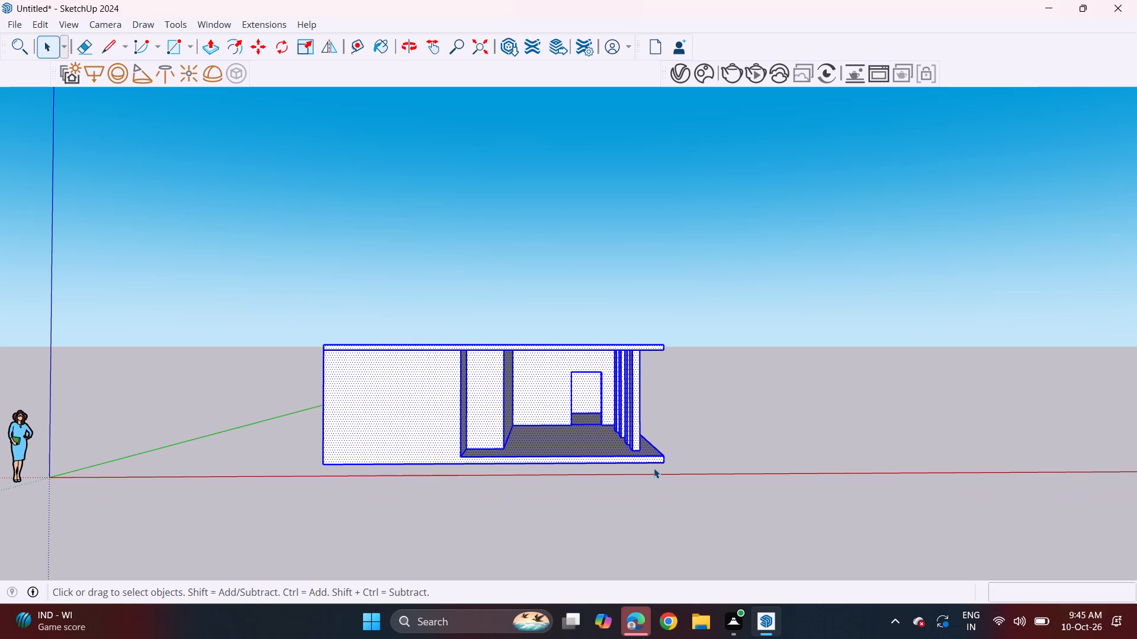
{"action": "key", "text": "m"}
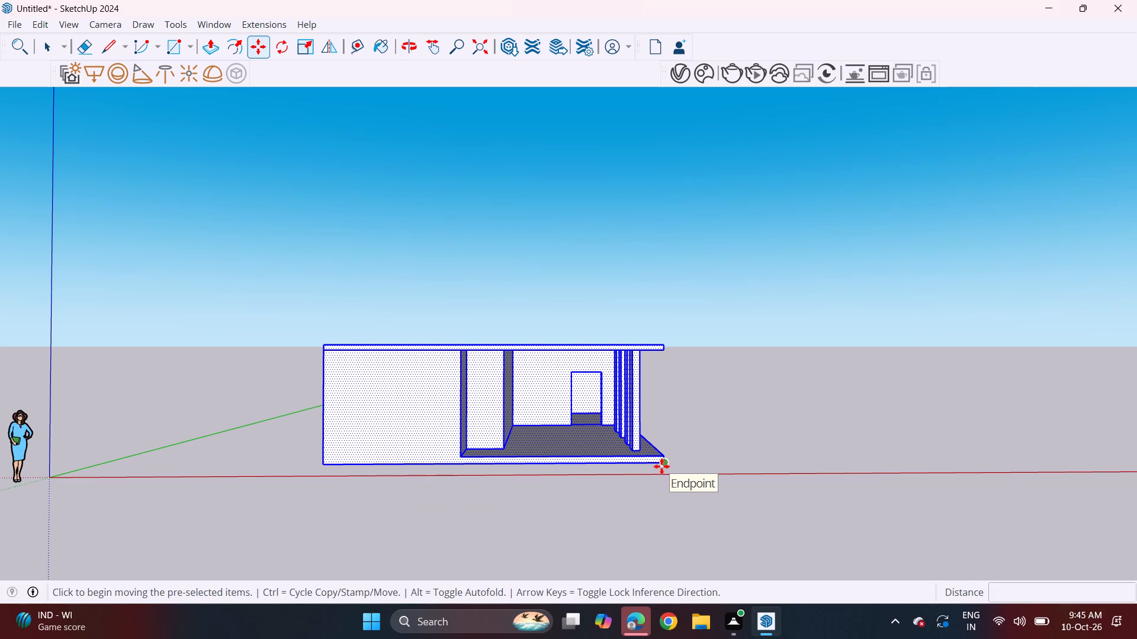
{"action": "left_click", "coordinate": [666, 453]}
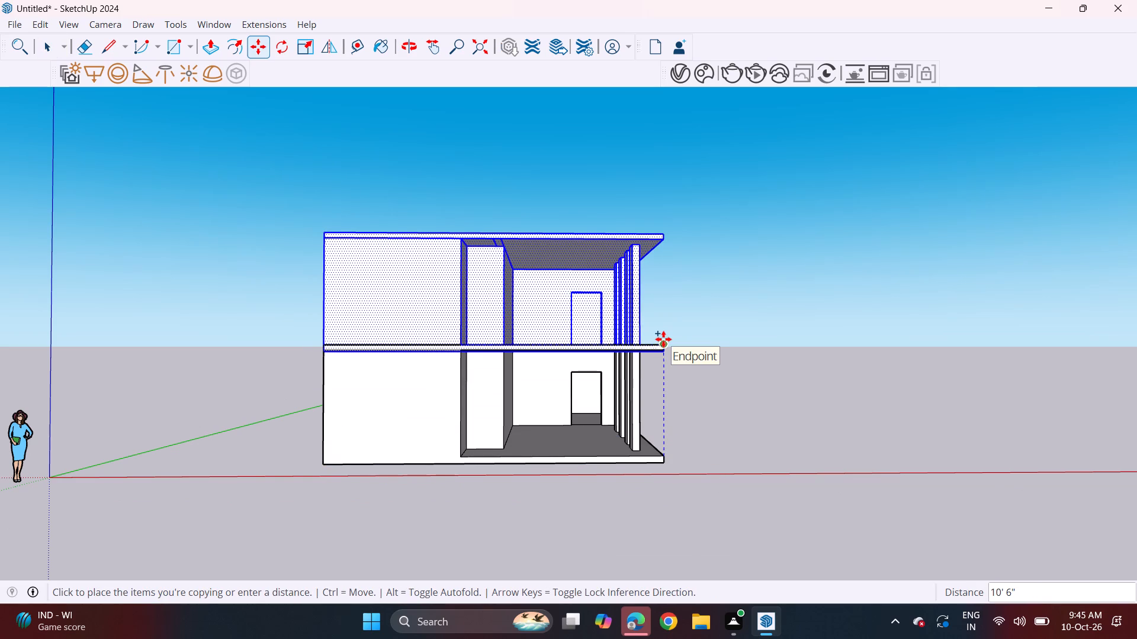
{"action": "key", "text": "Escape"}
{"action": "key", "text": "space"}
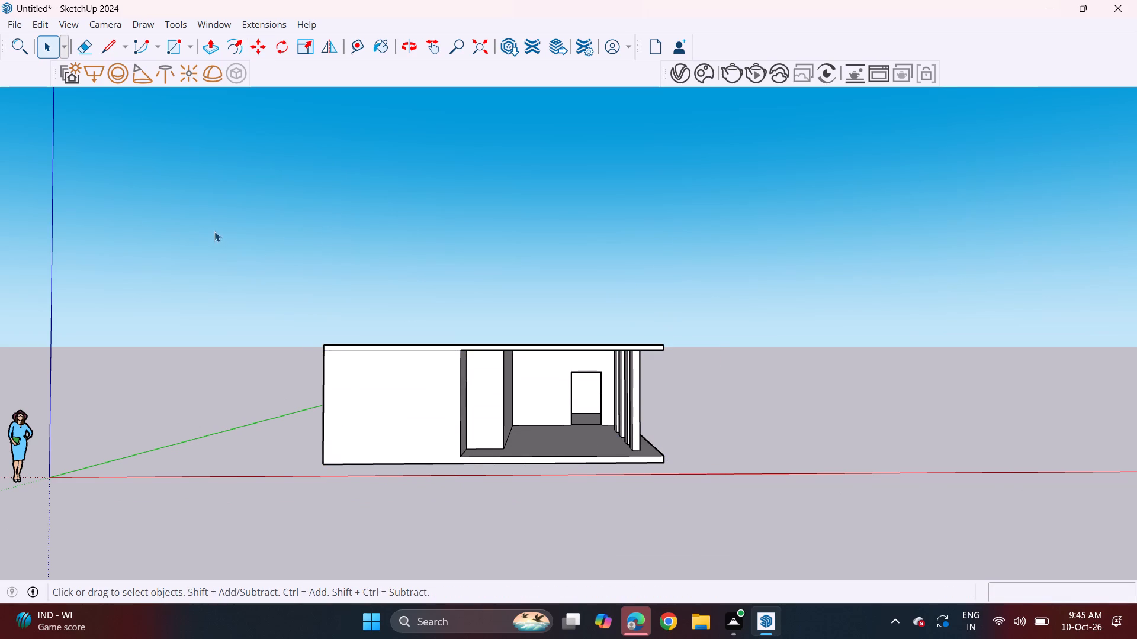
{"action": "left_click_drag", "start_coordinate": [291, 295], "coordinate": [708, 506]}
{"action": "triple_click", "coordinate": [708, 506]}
Offset the roof slab's top outline inward to form a narrow border around its perimeter.
{"action": "middle_click_drag", "start_coordinate": [589, 314], "coordinate": [594, 495]}
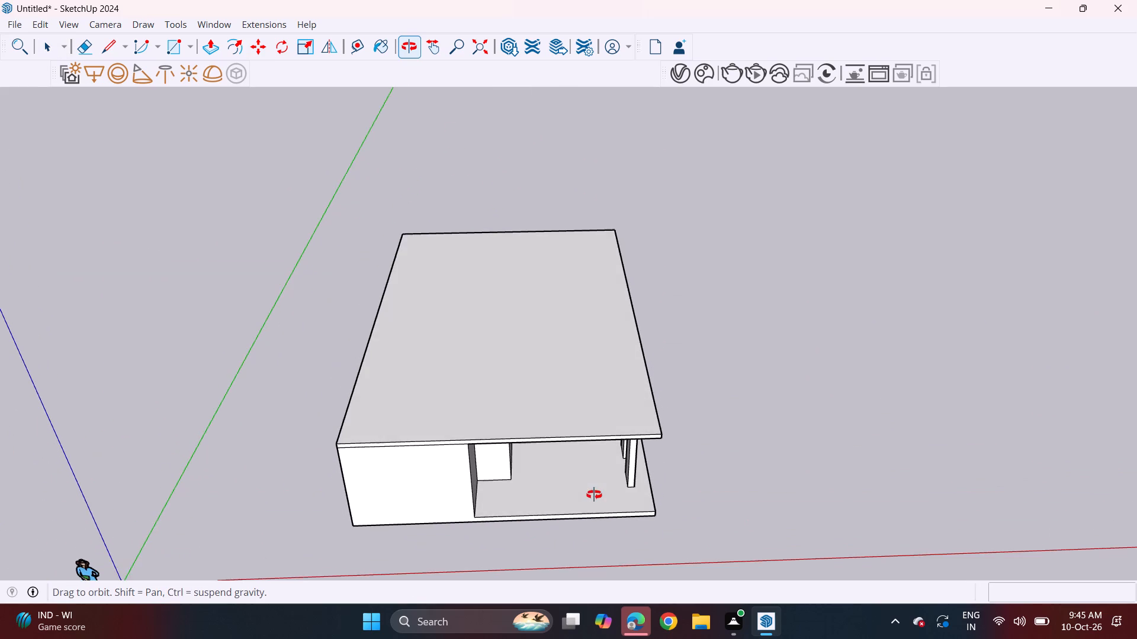
{"action": "middle_click_drag", "start_coordinate": [594, 495], "coordinate": [586, 477]}
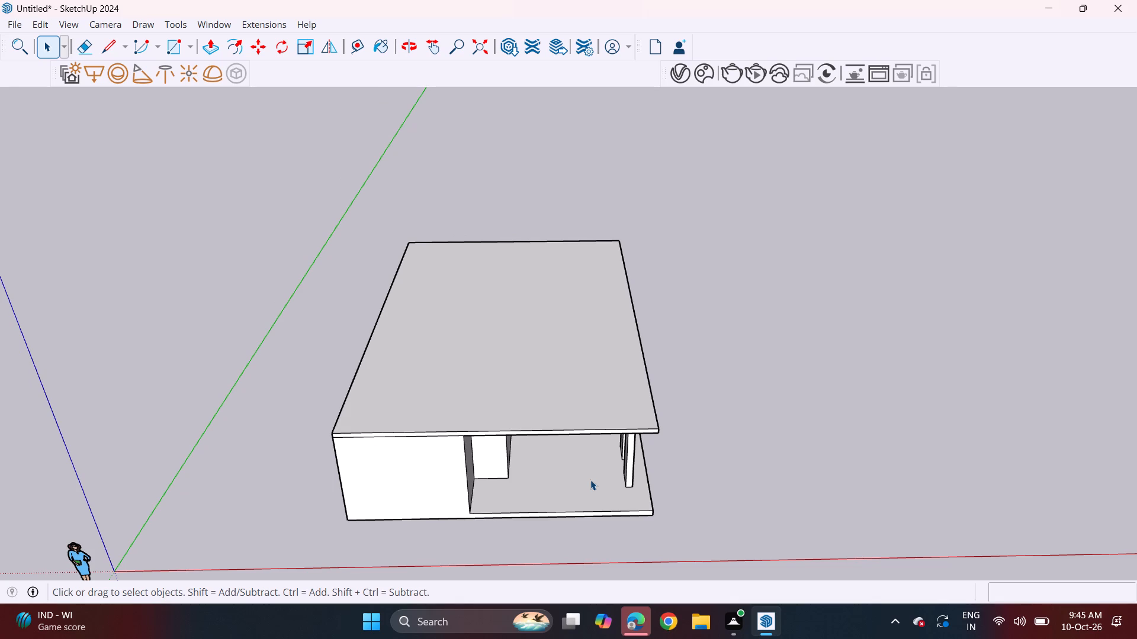
{"action": "left_click", "coordinate": [237, 54]}
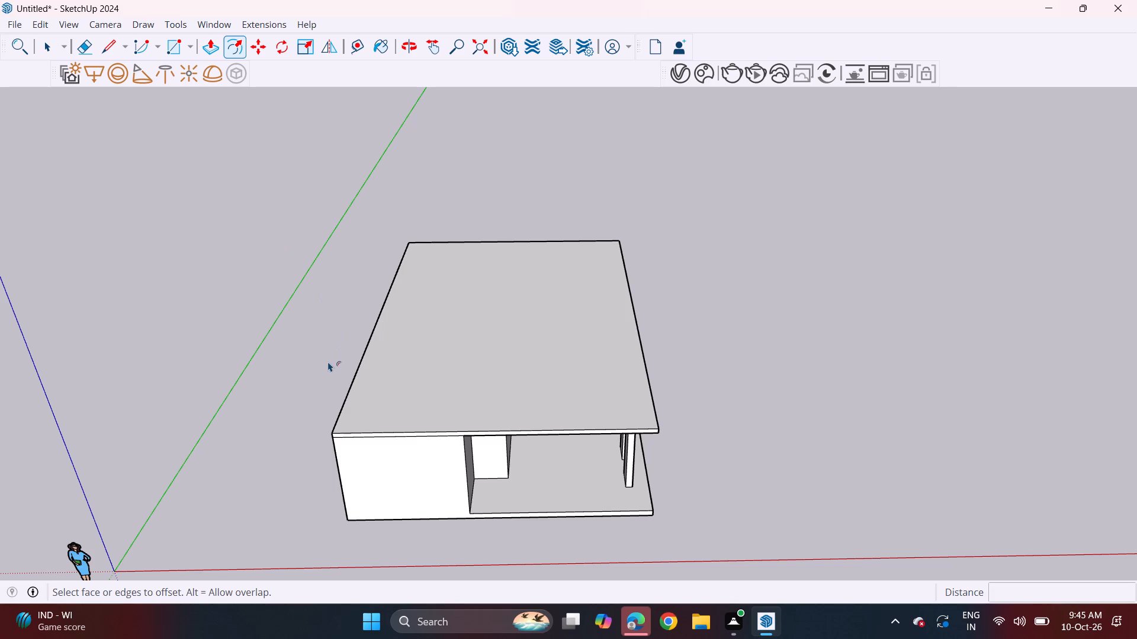
{"action": "left_click", "coordinate": [357, 388]}
{"action": "left_click", "coordinate": [359, 392]}
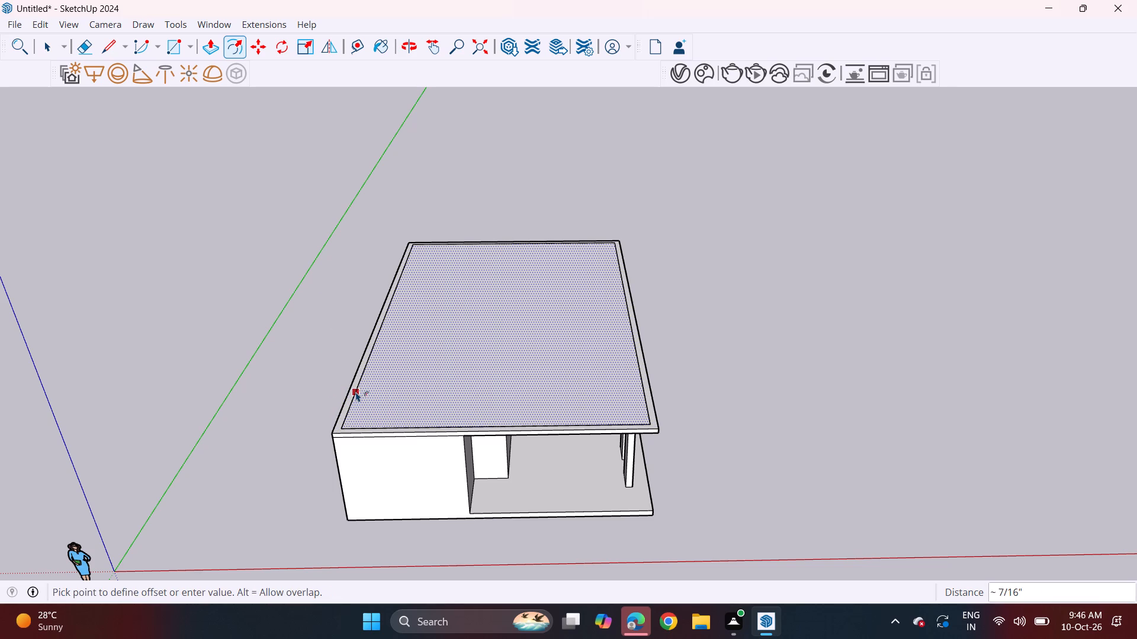
{"action": "key", "text": "Escape"}
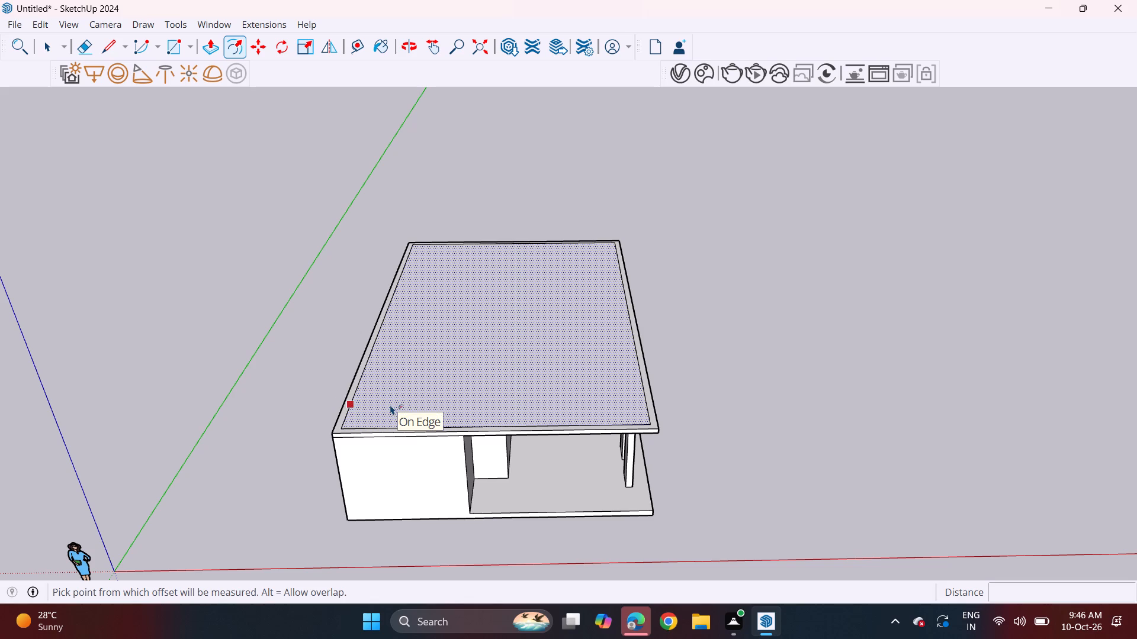
Push/Pull the solid side wall opposite the columns outward about 2' 8", and extend the roof slab's end face by the same distance.
{"action": "left_click", "coordinate": [114, 46]}
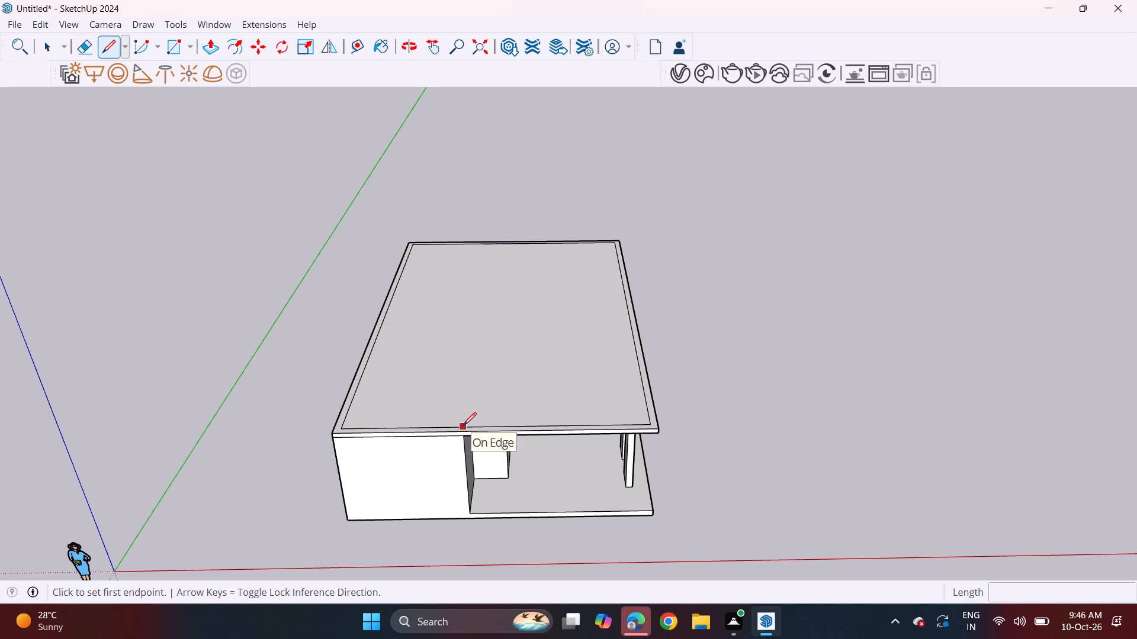
{"action": "middle_click_drag", "start_coordinate": [485, 365], "coordinate": [595, 225]}
{"action": "key", "text": "space"}
{"action": "key", "text": "p"}
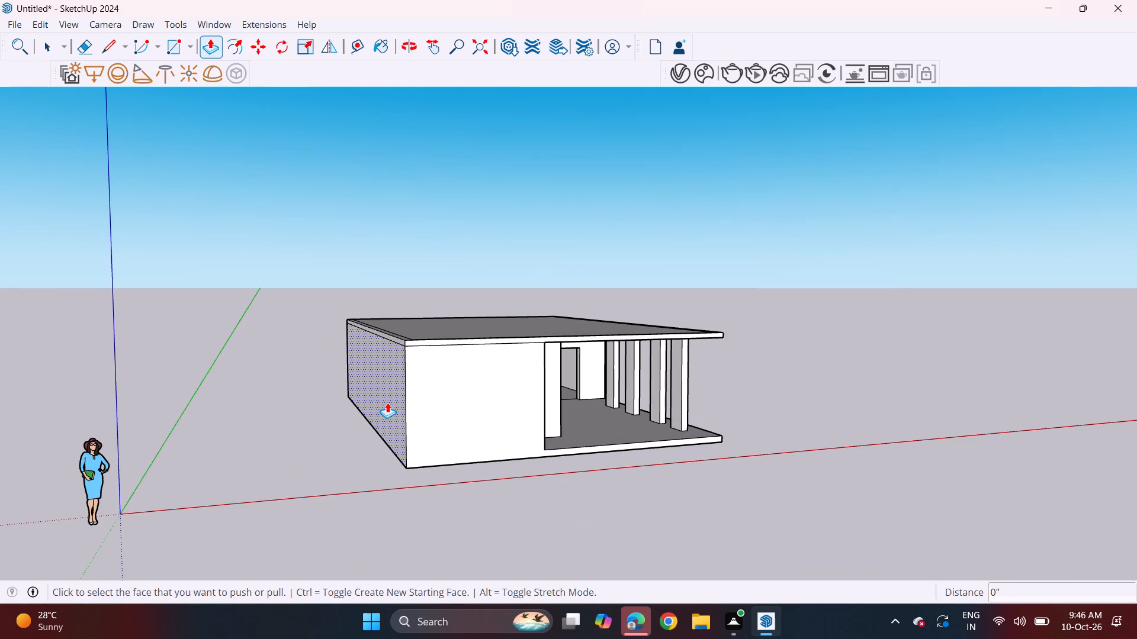
{"action": "left_click", "coordinate": [387, 402]}
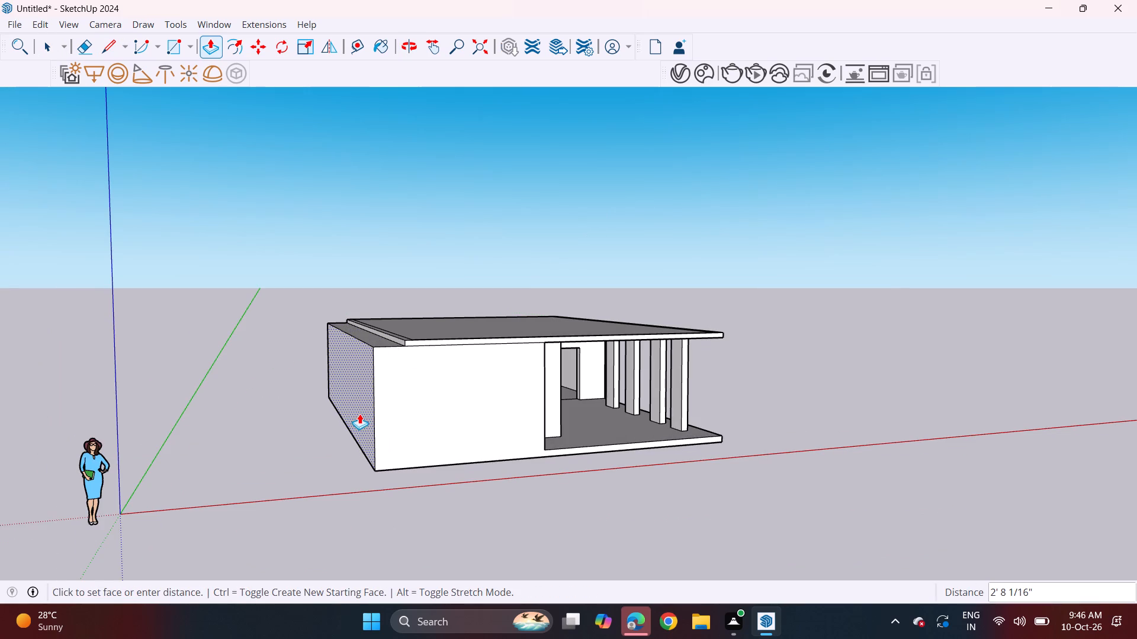
{"action": "left_click", "coordinate": [359, 414]}
{"action": "double_click", "coordinate": [400, 343]}
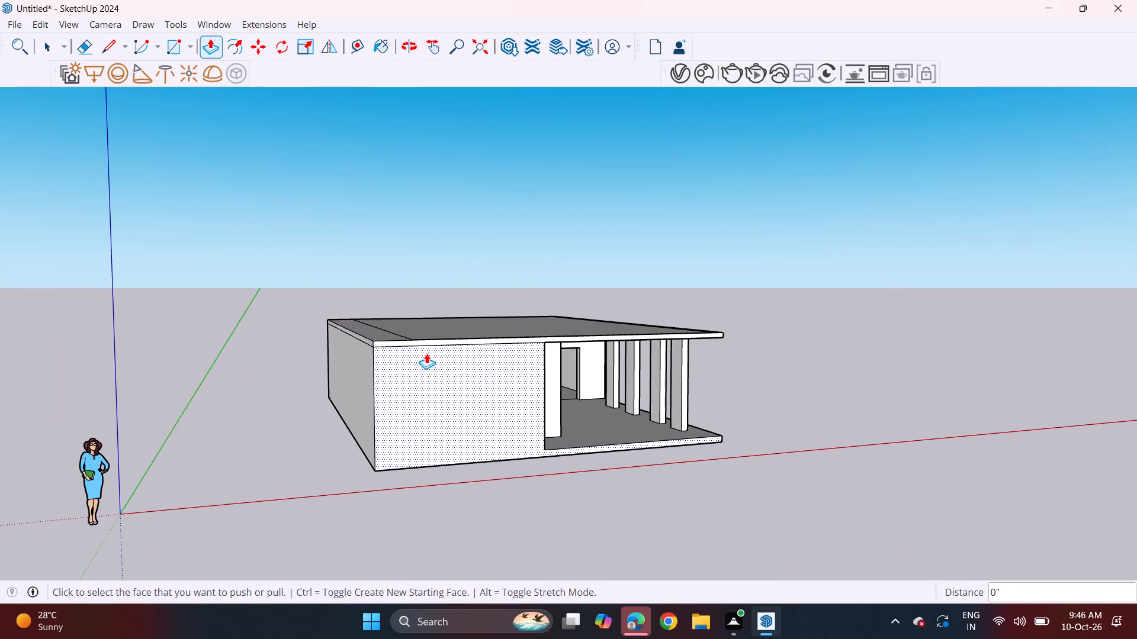
Move the roof's inset line on the extended side about 2' 9" outward to restore the narrow border.
{"action": "middle_click_drag", "start_coordinate": [448, 356], "coordinate": [358, 506]}
{"action": "middle_click_drag", "start_coordinate": [449, 459], "coordinate": [430, 333]}
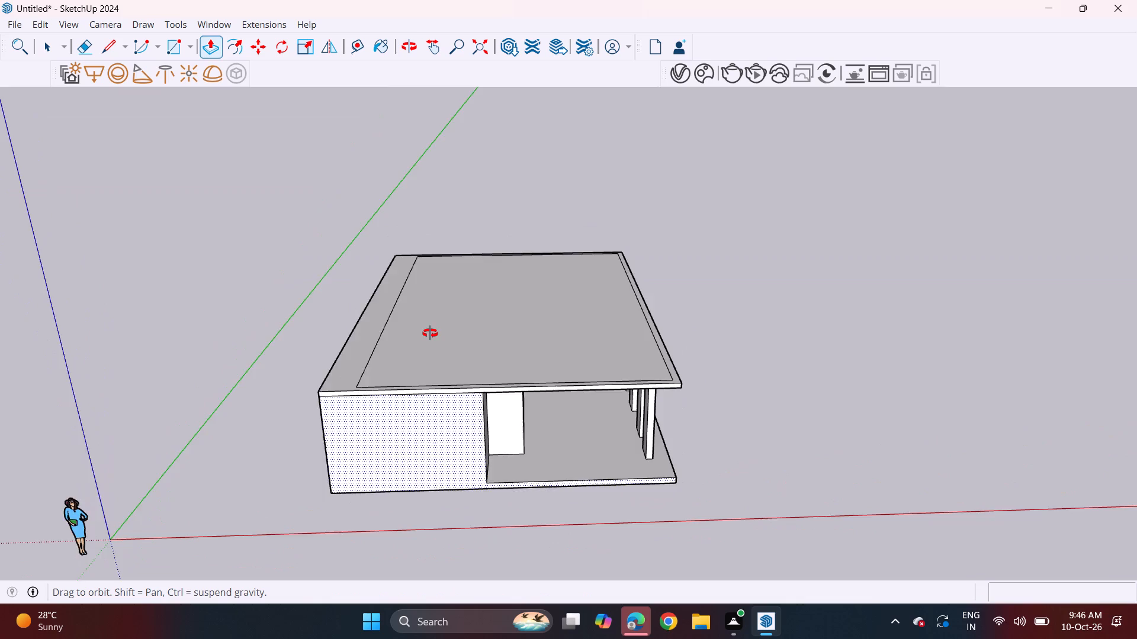
{"action": "middle_click_drag", "start_coordinate": [430, 333], "coordinate": [451, 271]}
{"action": "middle_click_drag", "start_coordinate": [480, 302], "coordinate": [461, 301]}
{"action": "middle_click_drag", "start_coordinate": [464, 276], "coordinate": [468, 517]}
{"action": "scroll", "coordinate": [426, 394], "scroll_direction": "up", "scroll_amount": 2}
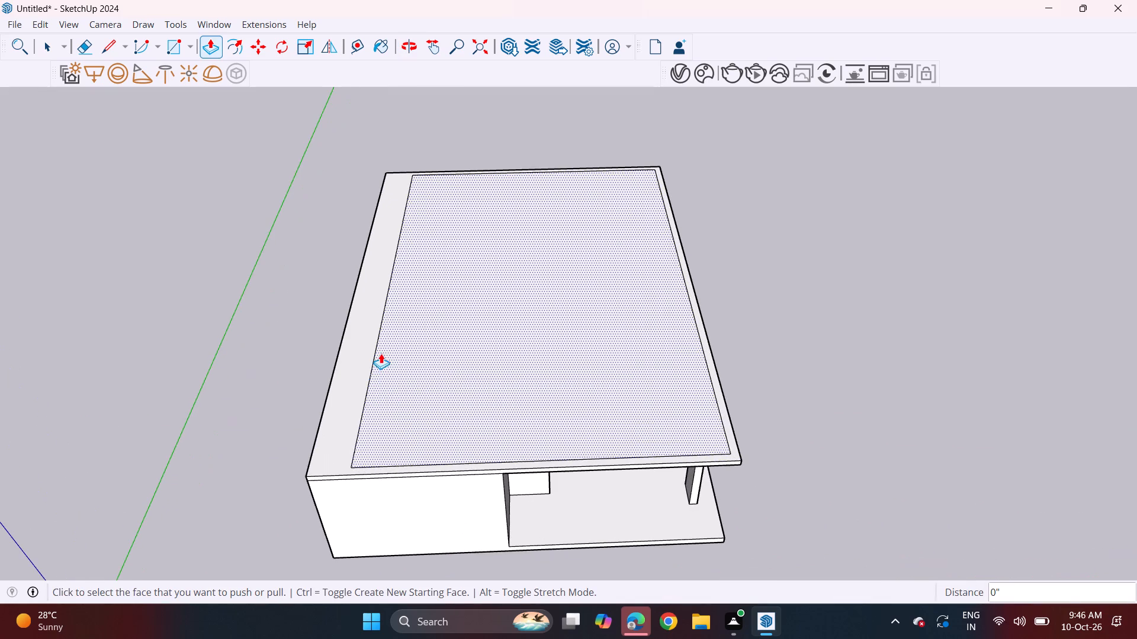
{"action": "key", "text": "space"}
{"action": "left_click", "coordinate": [381, 325]}
{"action": "key", "text": "m"}
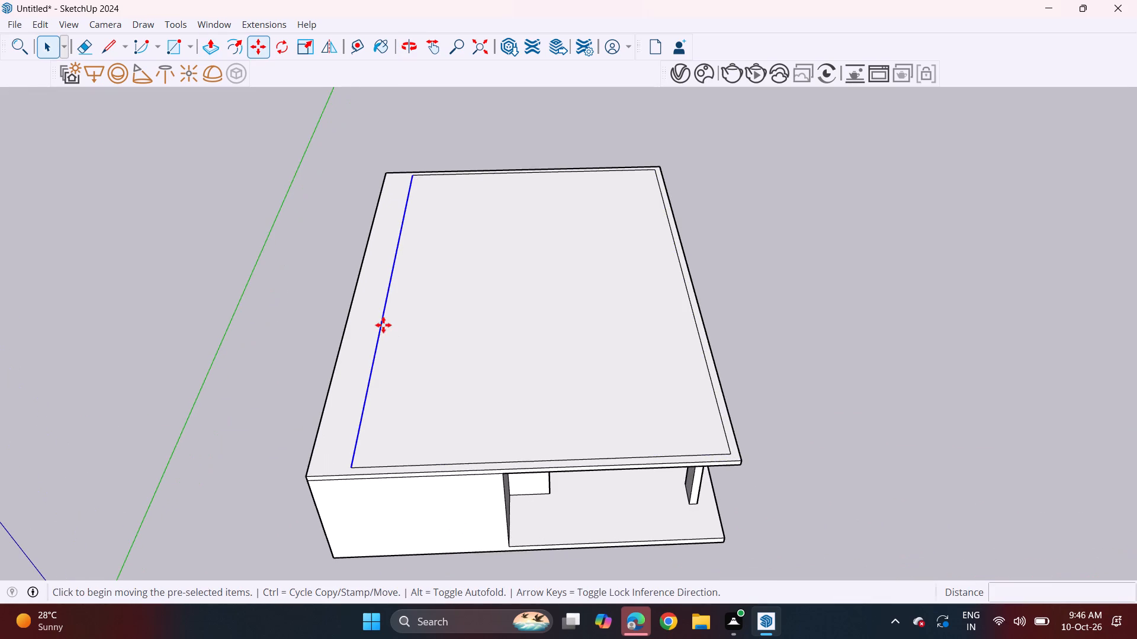
{"action": "left_click", "coordinate": [381, 324]}
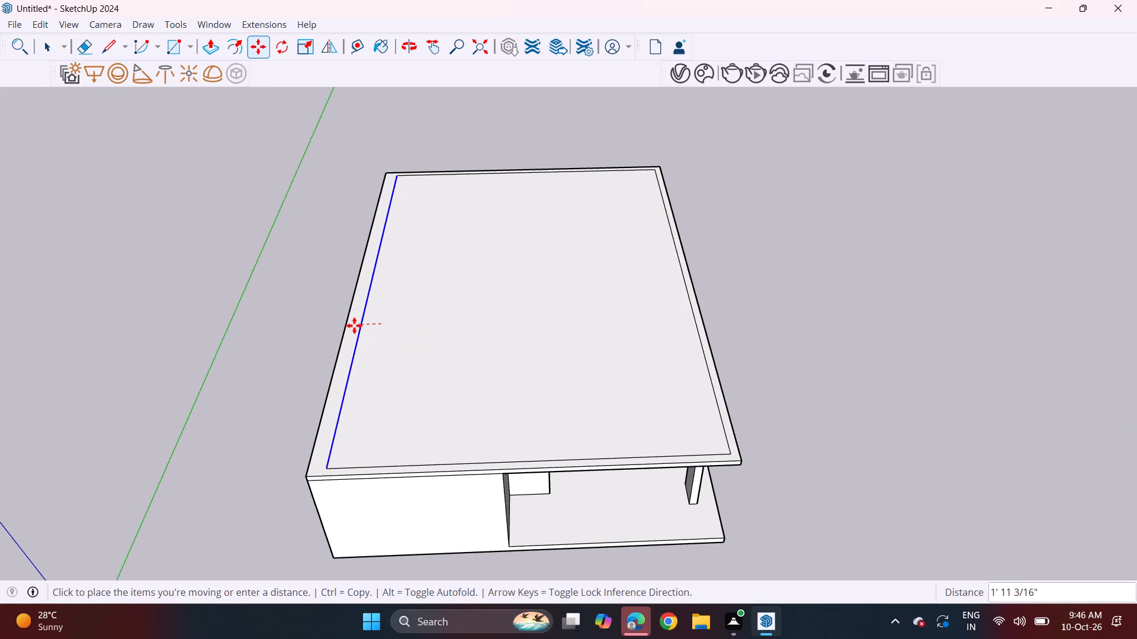
{"action": "left_click", "coordinate": [352, 325]}
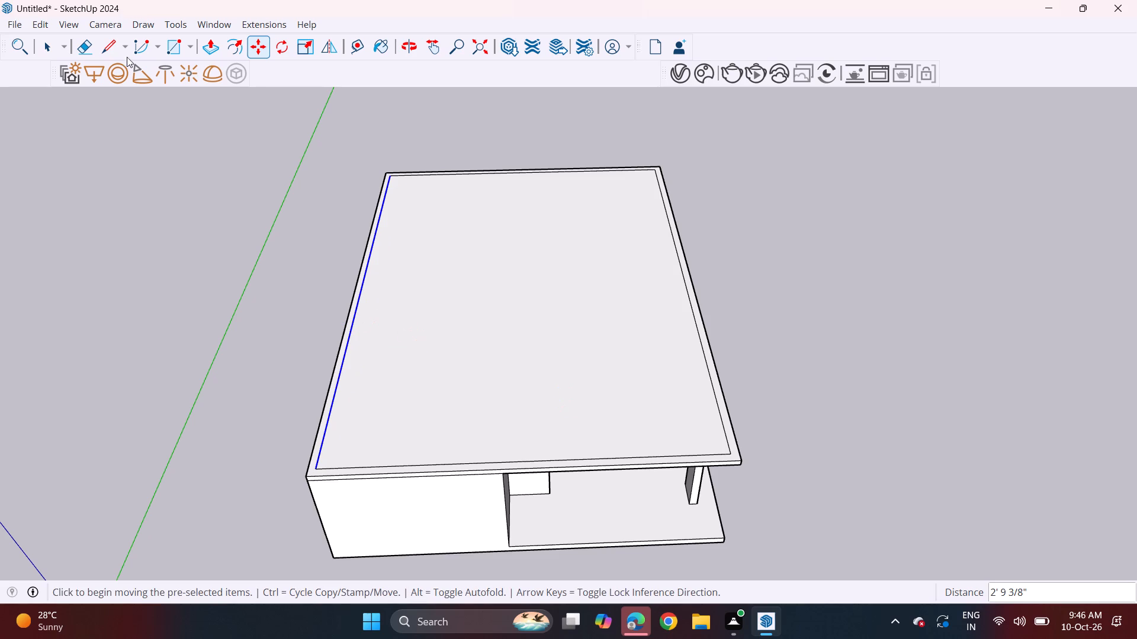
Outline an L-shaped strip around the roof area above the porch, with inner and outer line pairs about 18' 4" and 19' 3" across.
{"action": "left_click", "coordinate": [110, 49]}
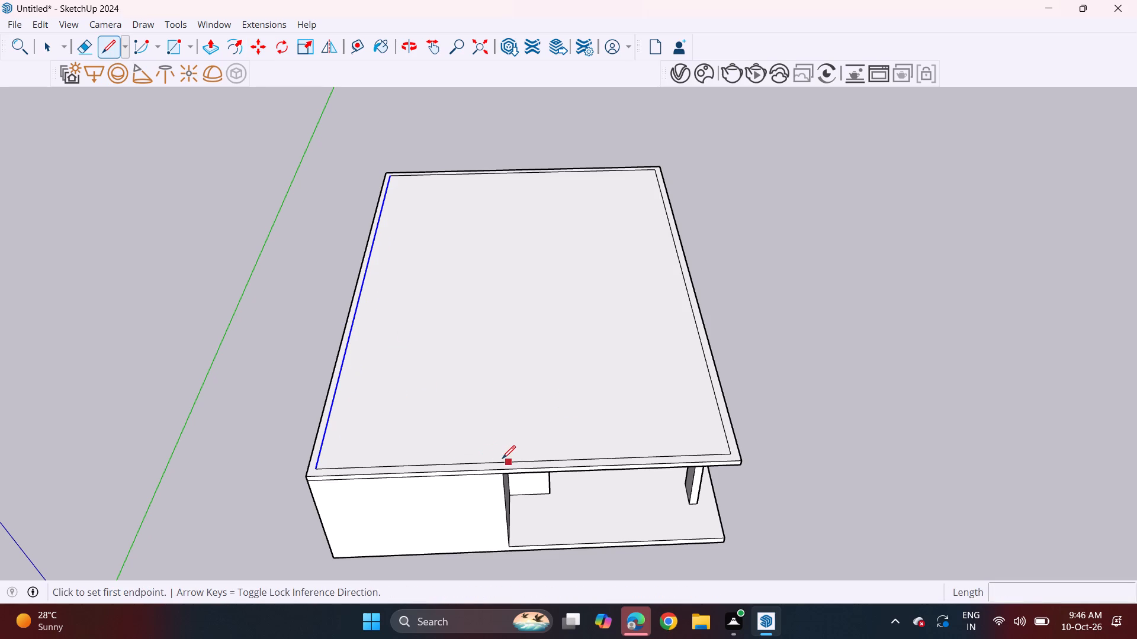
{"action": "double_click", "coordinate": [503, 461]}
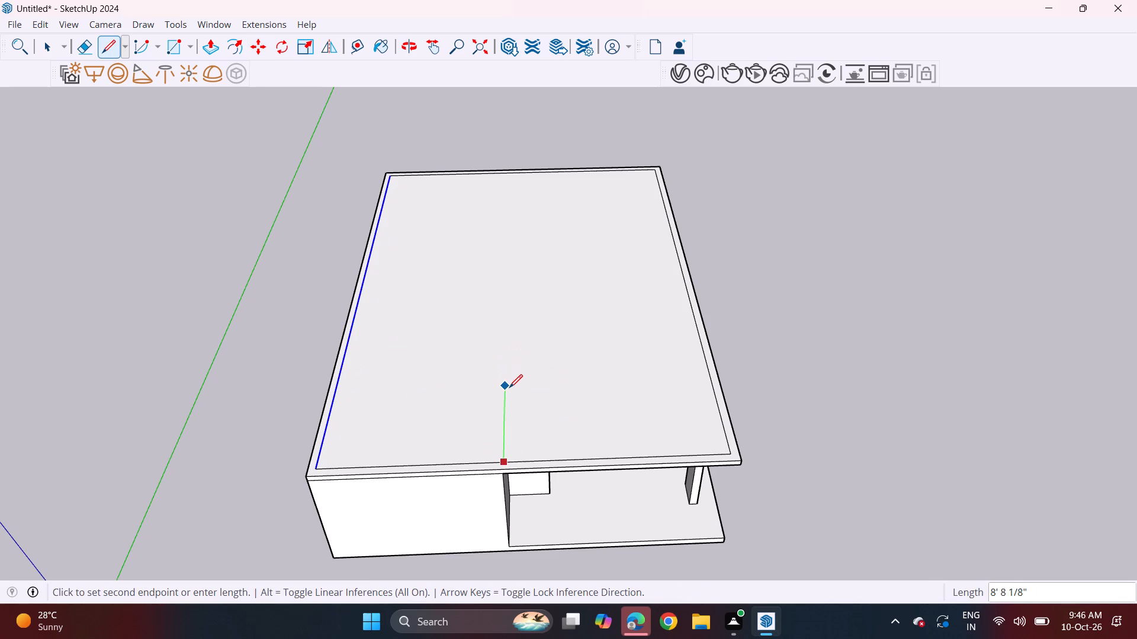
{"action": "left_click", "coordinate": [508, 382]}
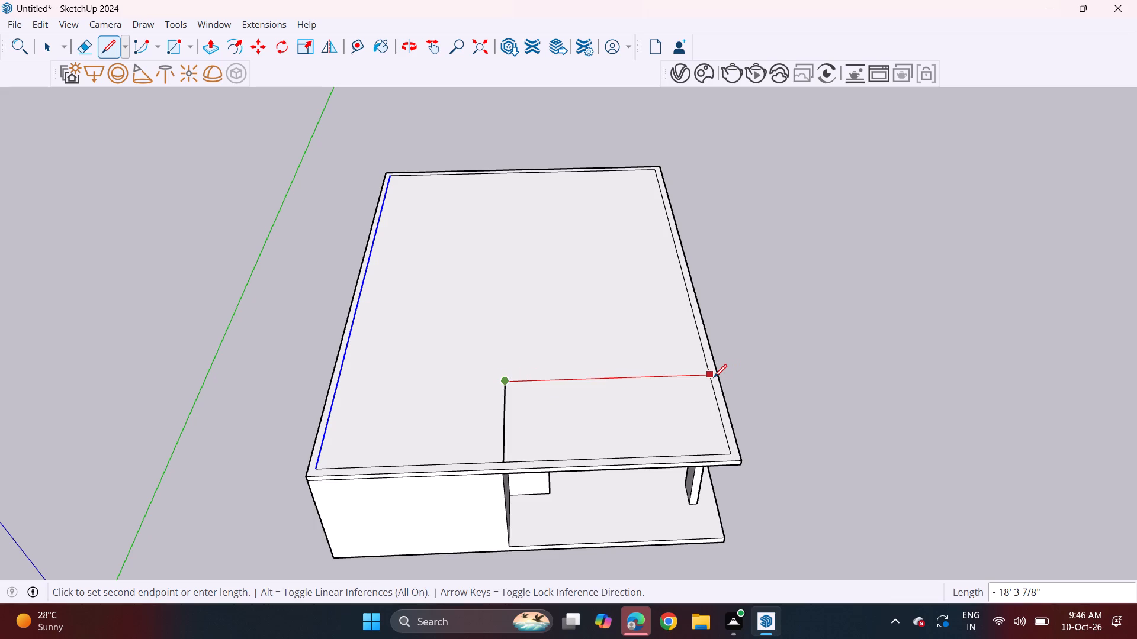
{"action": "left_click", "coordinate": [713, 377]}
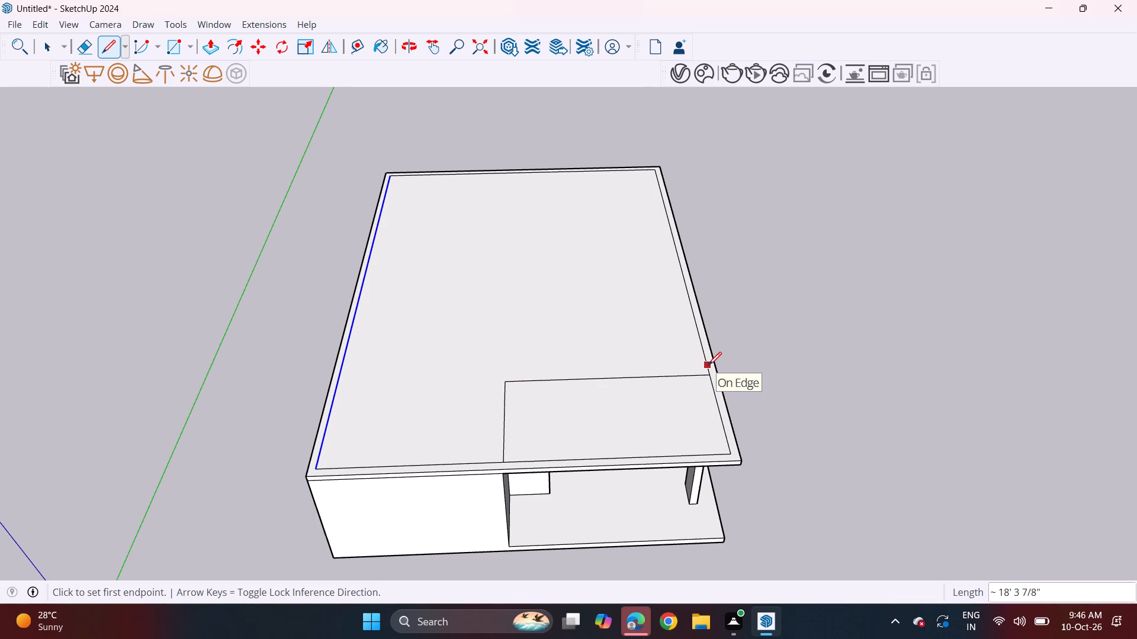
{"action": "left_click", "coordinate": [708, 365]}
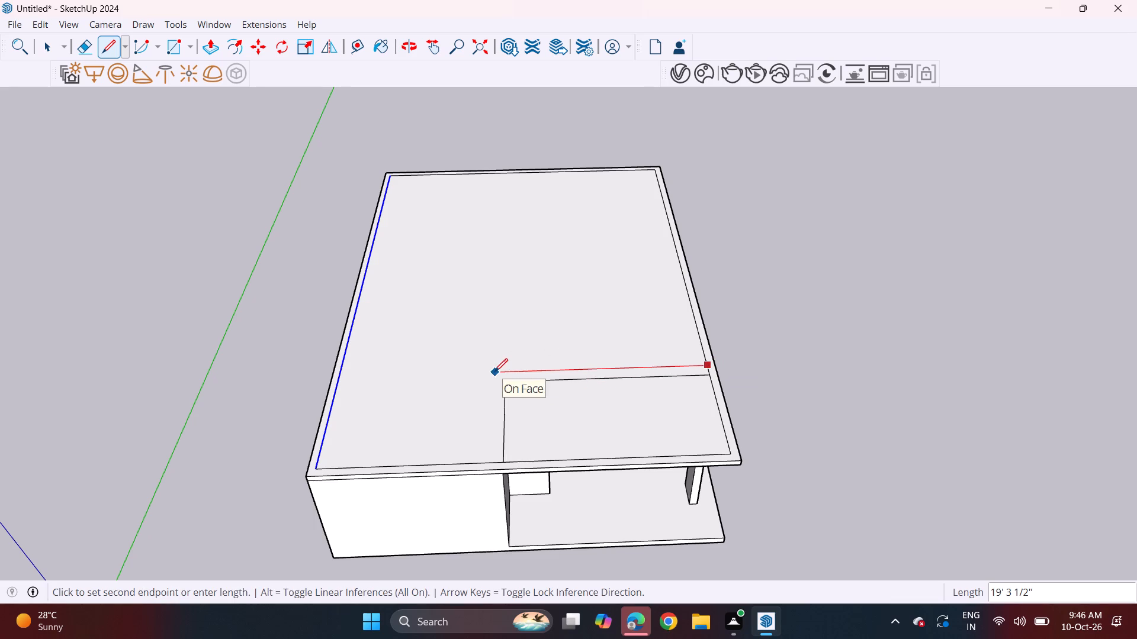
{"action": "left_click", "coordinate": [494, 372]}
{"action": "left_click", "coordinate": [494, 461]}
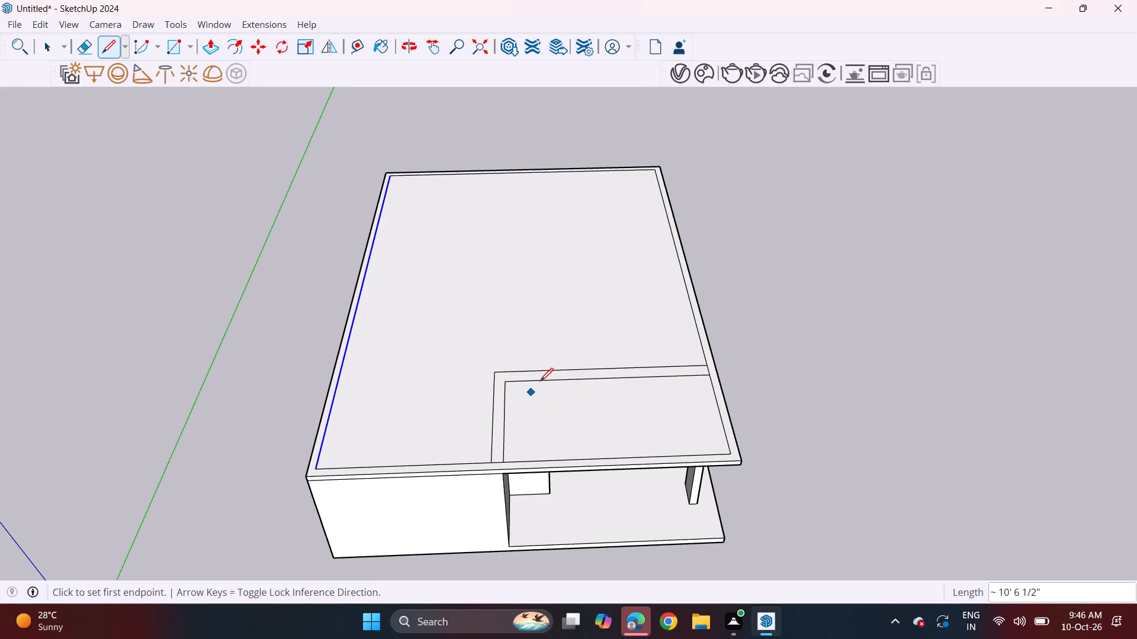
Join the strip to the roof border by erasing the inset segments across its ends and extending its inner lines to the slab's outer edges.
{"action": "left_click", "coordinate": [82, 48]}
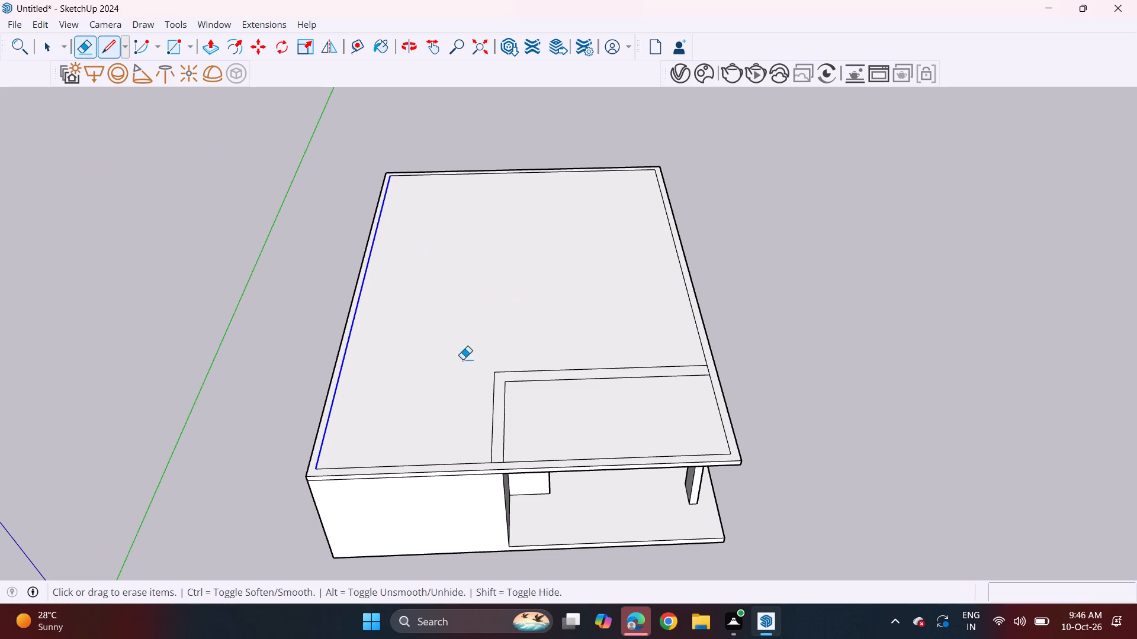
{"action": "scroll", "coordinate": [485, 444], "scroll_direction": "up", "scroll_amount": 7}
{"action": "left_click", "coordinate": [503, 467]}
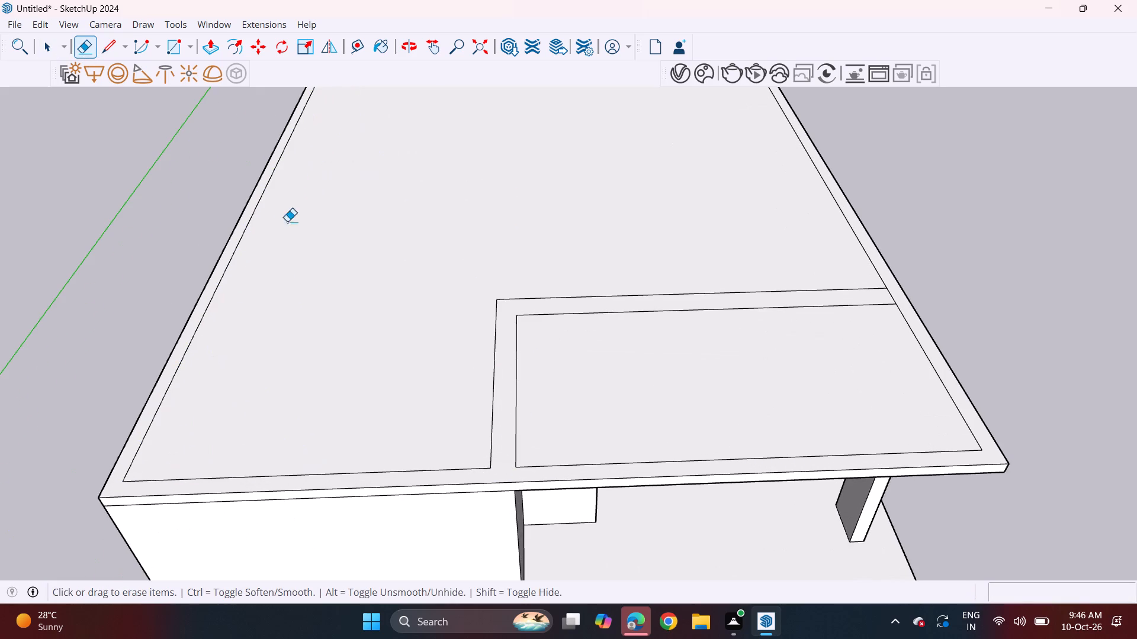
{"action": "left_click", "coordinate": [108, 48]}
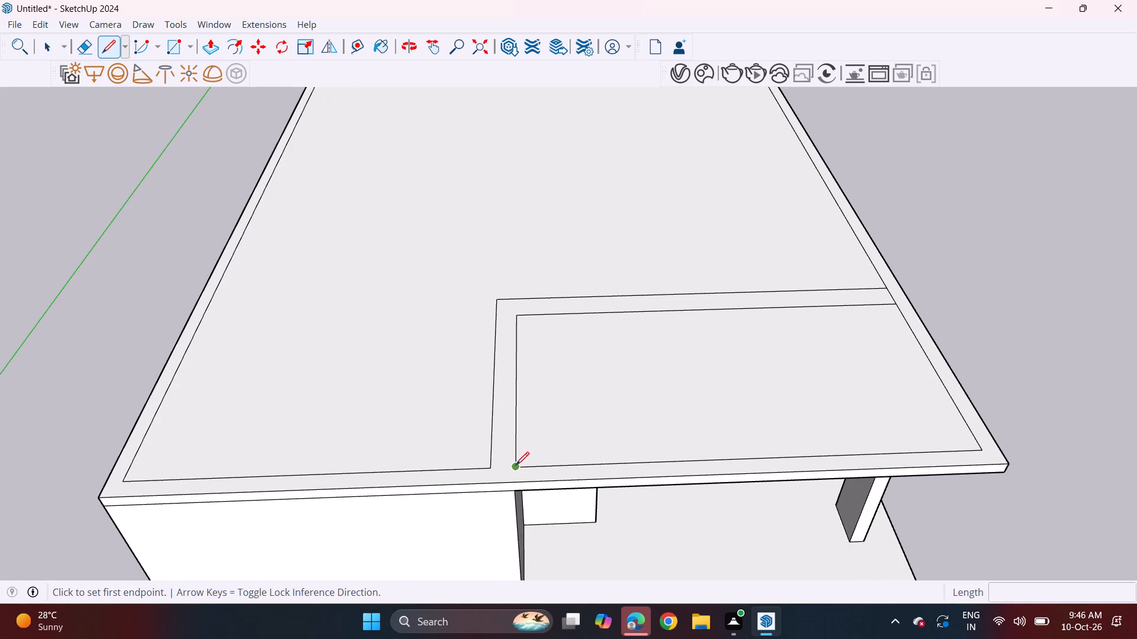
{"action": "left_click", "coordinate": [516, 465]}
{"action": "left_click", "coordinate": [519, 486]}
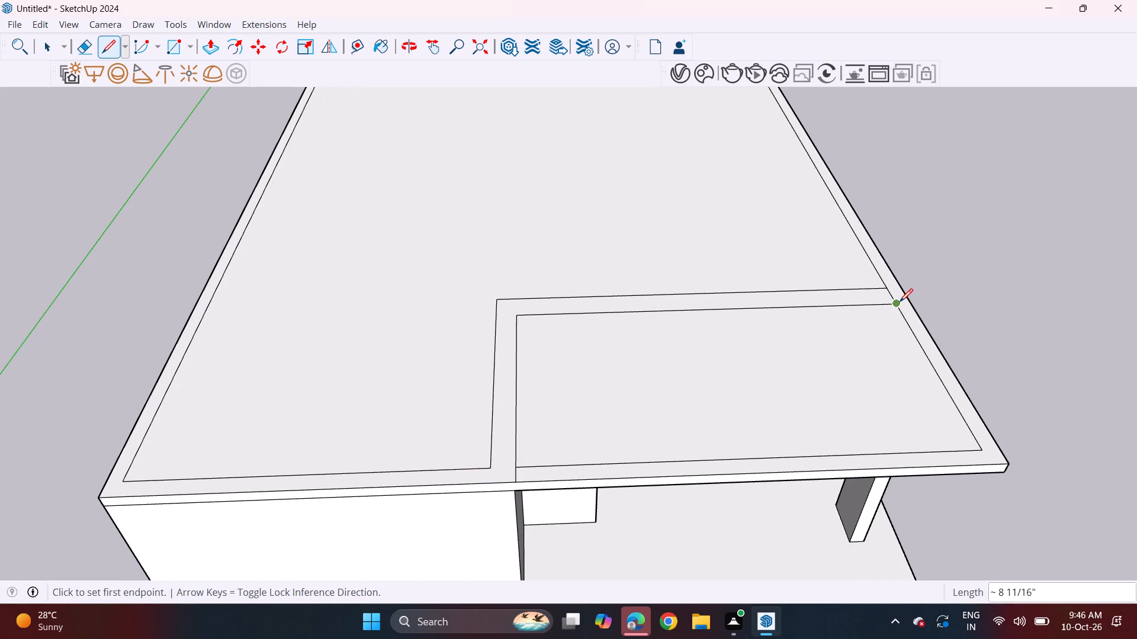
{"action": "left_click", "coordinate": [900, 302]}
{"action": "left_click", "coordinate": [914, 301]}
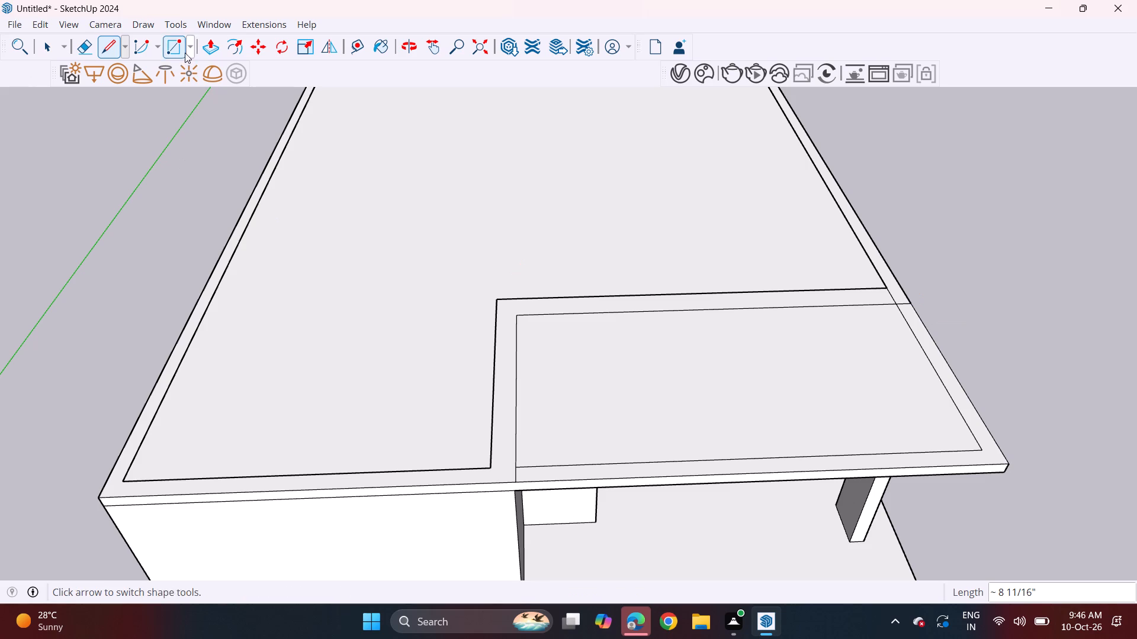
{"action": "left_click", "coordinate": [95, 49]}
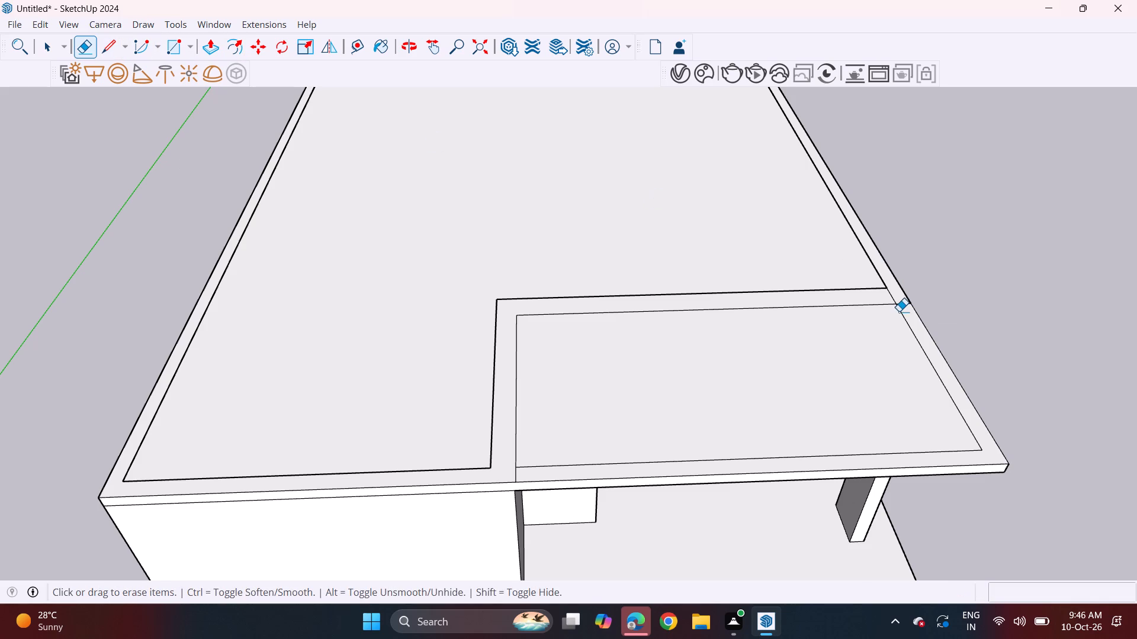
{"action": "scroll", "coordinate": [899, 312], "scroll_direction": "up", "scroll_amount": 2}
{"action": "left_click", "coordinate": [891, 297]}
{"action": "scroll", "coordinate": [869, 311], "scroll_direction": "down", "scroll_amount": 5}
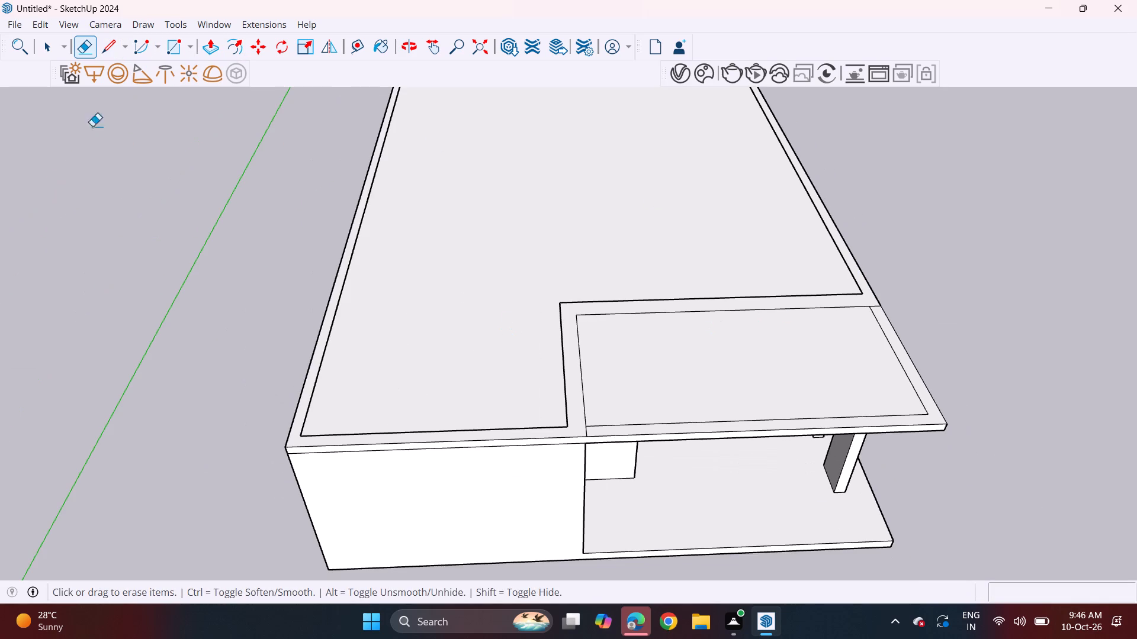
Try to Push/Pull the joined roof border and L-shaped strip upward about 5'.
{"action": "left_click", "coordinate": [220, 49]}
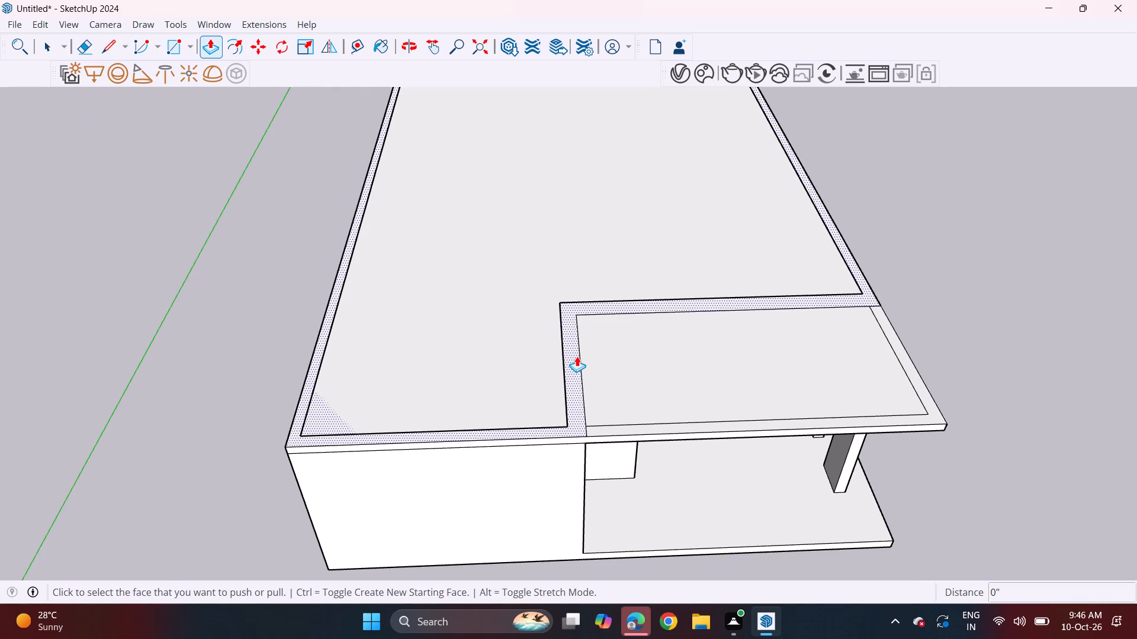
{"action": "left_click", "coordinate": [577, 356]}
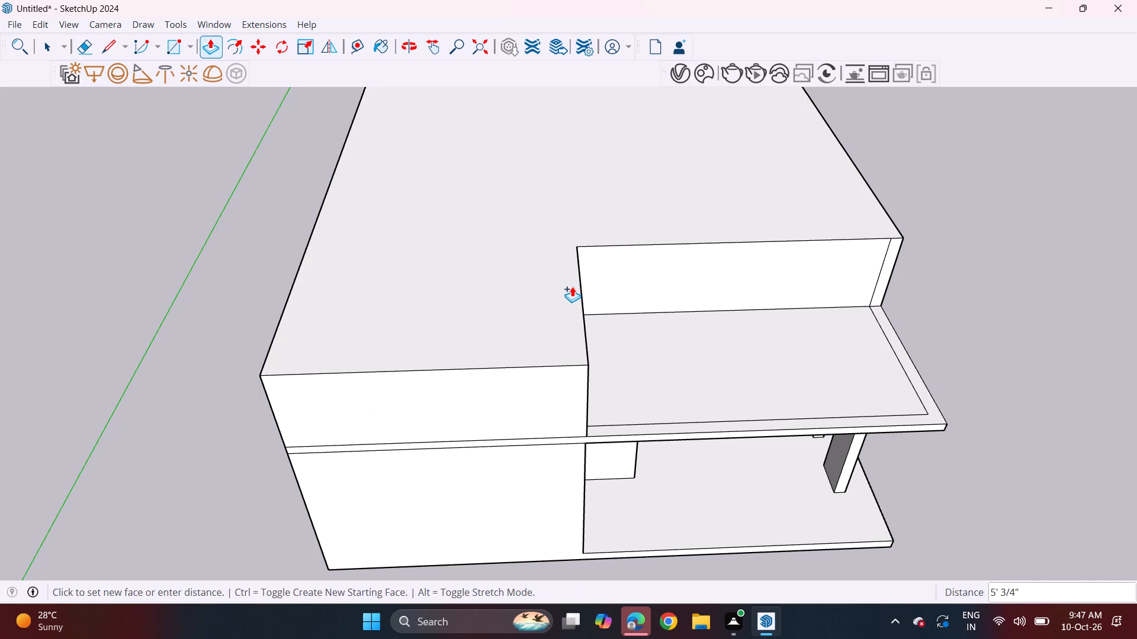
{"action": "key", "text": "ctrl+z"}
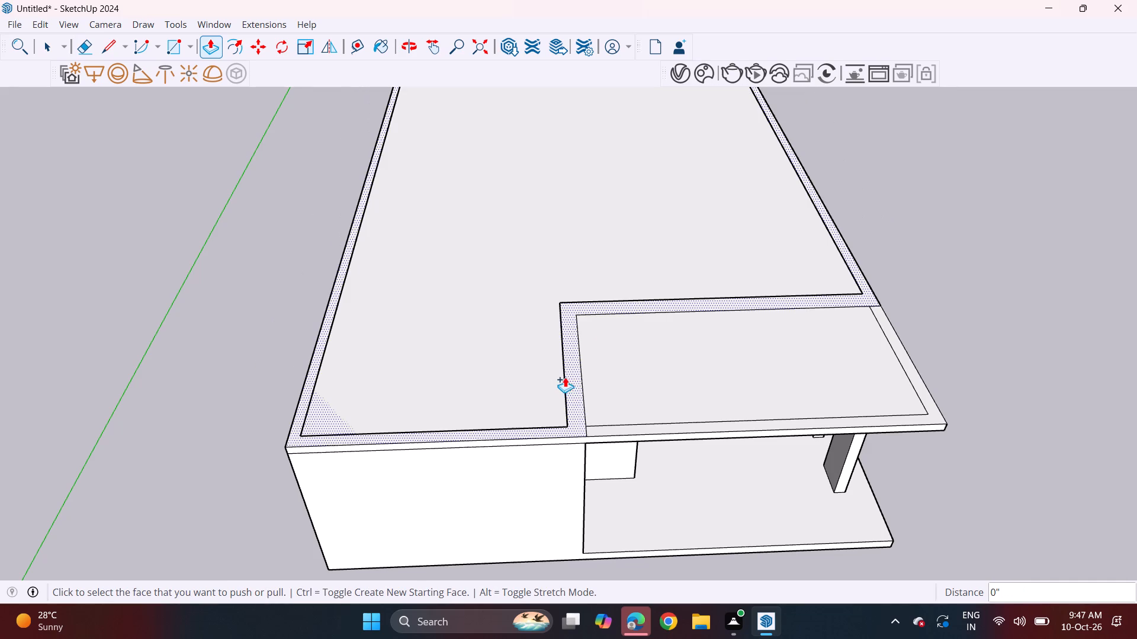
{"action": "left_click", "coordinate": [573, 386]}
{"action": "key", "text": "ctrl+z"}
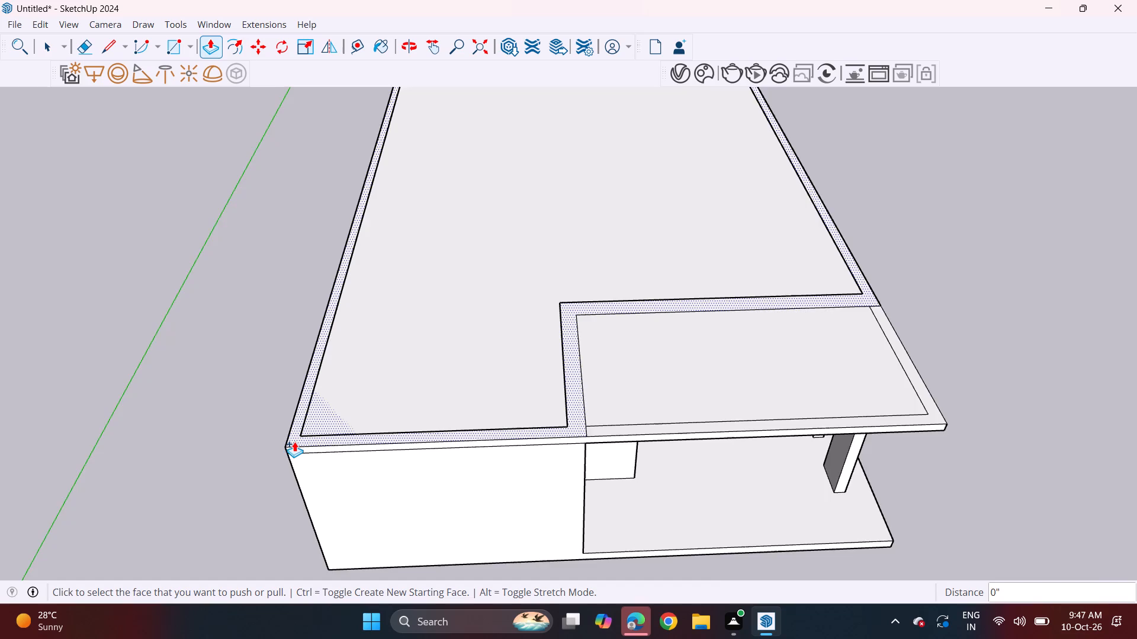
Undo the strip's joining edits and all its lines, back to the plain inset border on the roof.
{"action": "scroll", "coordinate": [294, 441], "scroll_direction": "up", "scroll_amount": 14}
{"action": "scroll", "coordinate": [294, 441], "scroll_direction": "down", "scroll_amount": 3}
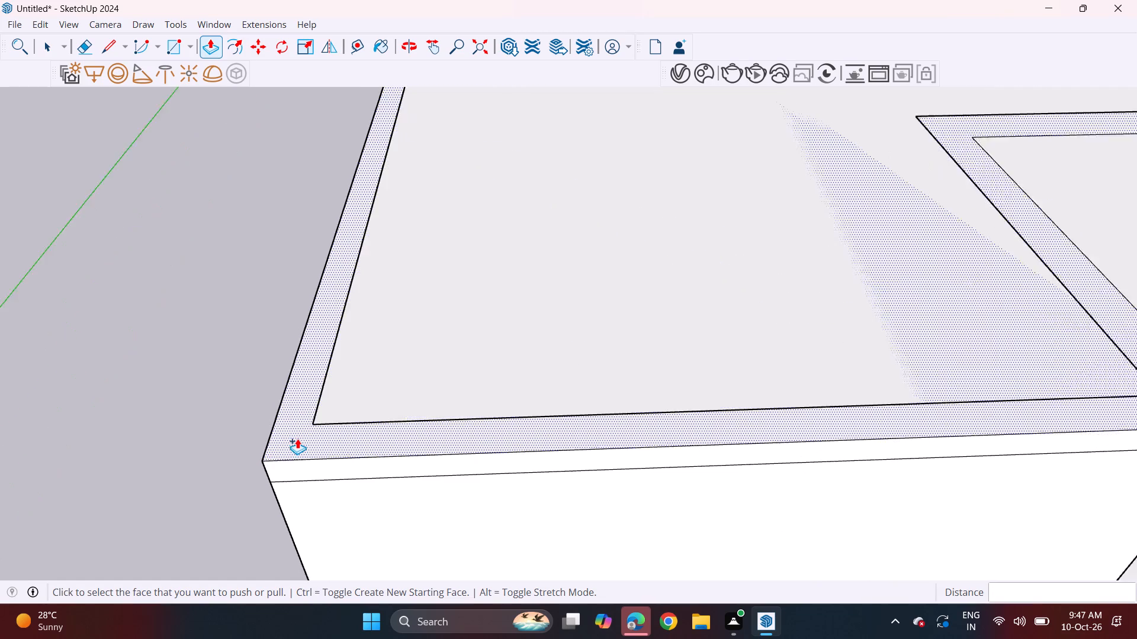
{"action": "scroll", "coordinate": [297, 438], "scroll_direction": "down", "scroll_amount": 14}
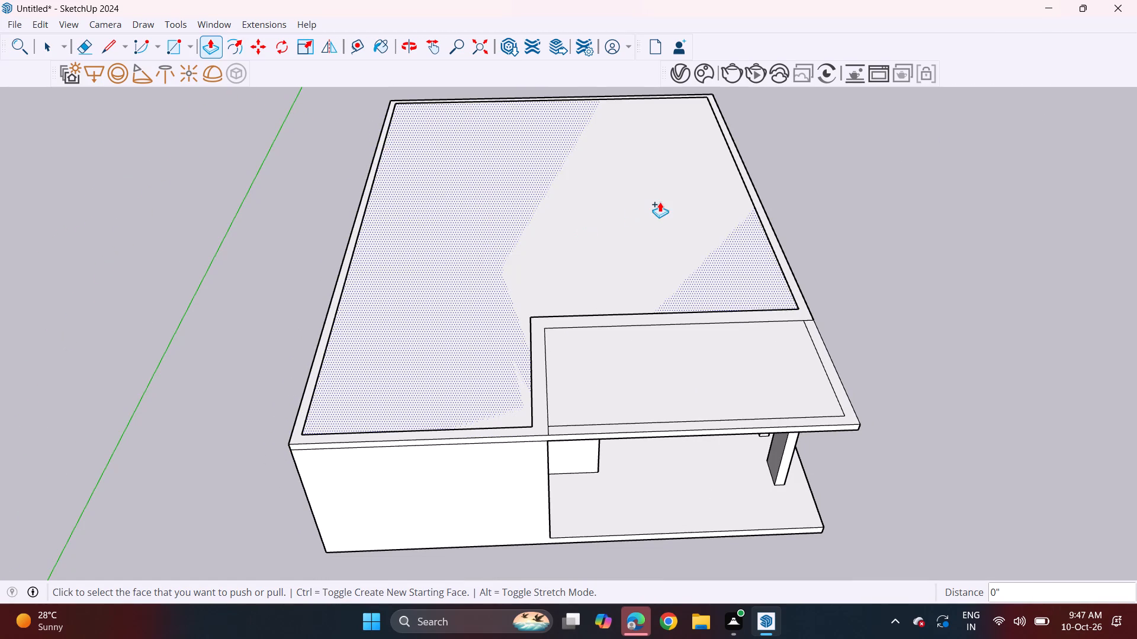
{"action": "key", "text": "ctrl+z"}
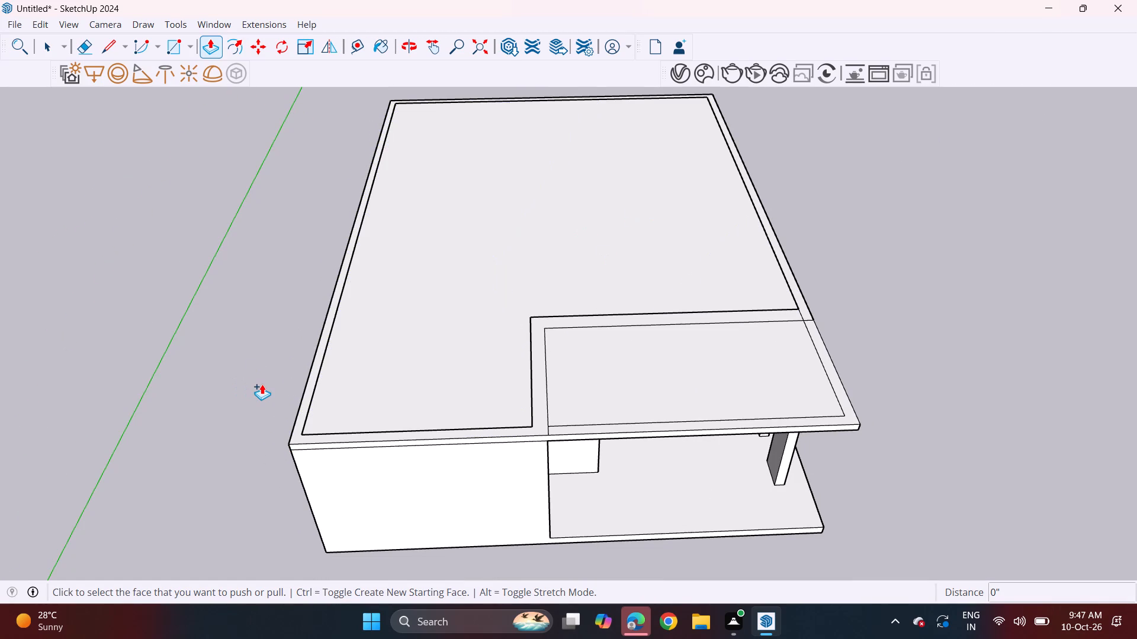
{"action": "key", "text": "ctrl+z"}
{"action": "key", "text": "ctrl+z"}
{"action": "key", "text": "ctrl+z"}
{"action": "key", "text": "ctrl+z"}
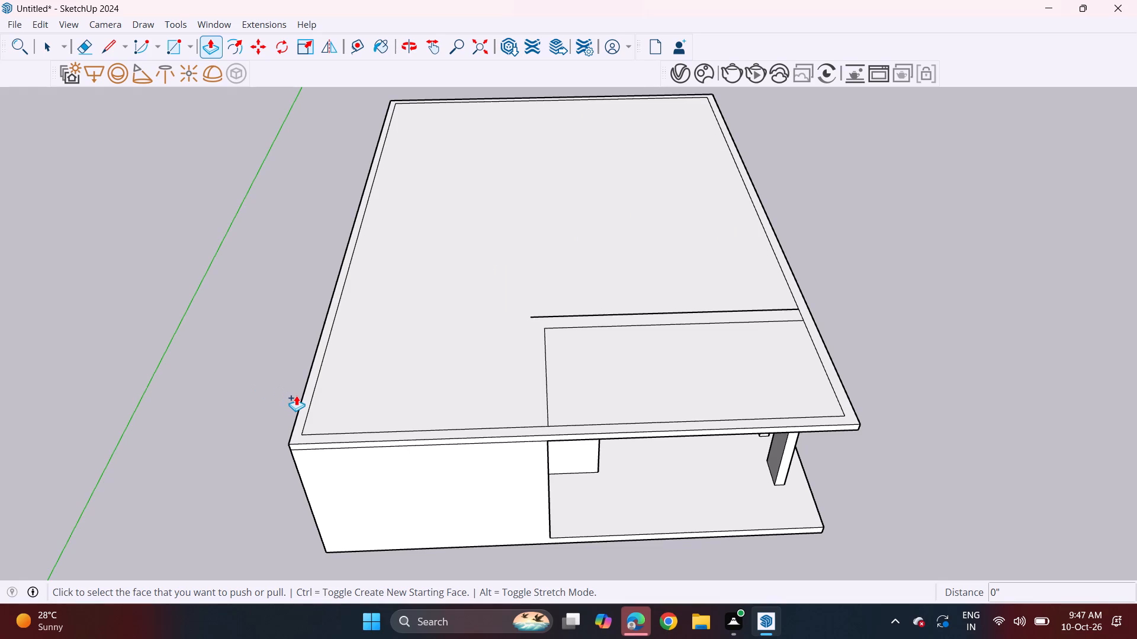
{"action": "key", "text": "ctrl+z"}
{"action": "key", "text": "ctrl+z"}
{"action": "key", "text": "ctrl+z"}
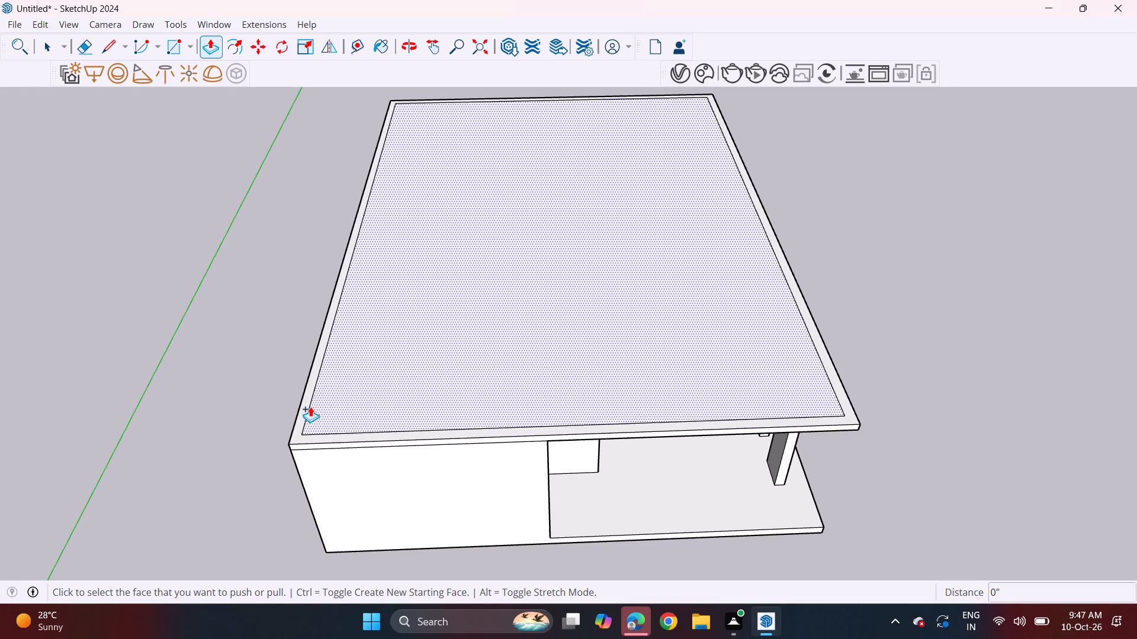
Delete all four inset border lines from the top of the roof slab.
{"action": "key", "text": "space"}
{"action": "left_click", "coordinate": [314, 393]}
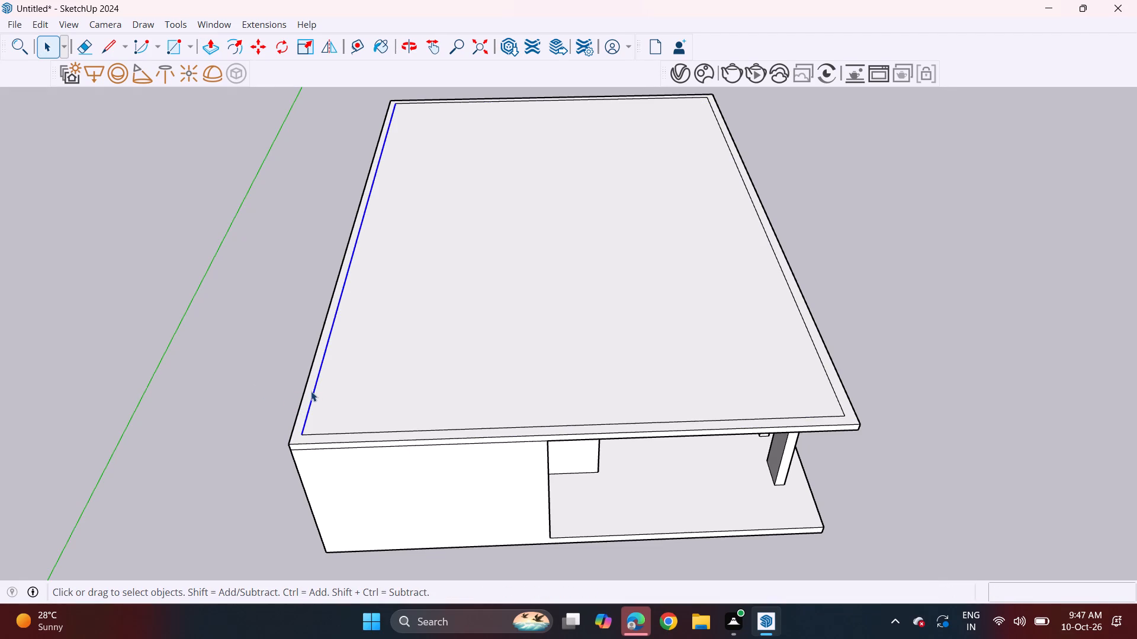
{"action": "key", "text": "Delete"}
{"action": "left_click", "coordinate": [326, 434]}
{"action": "key", "text": "Delete"}
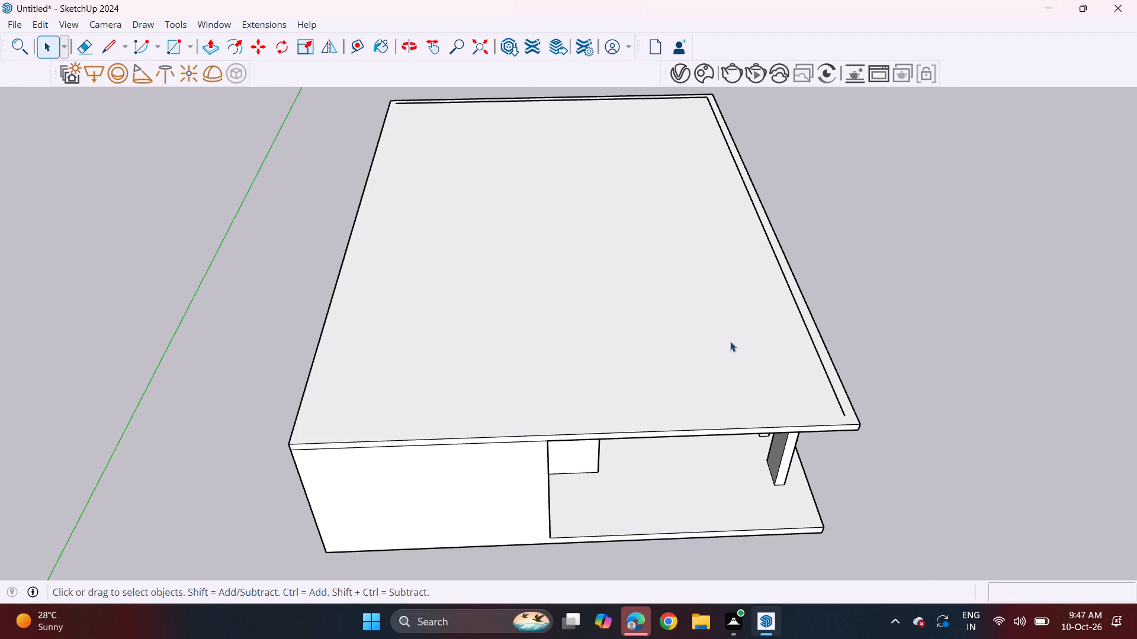
{"action": "left_click", "coordinate": [798, 312]}
{"action": "key", "text": "Delete"}
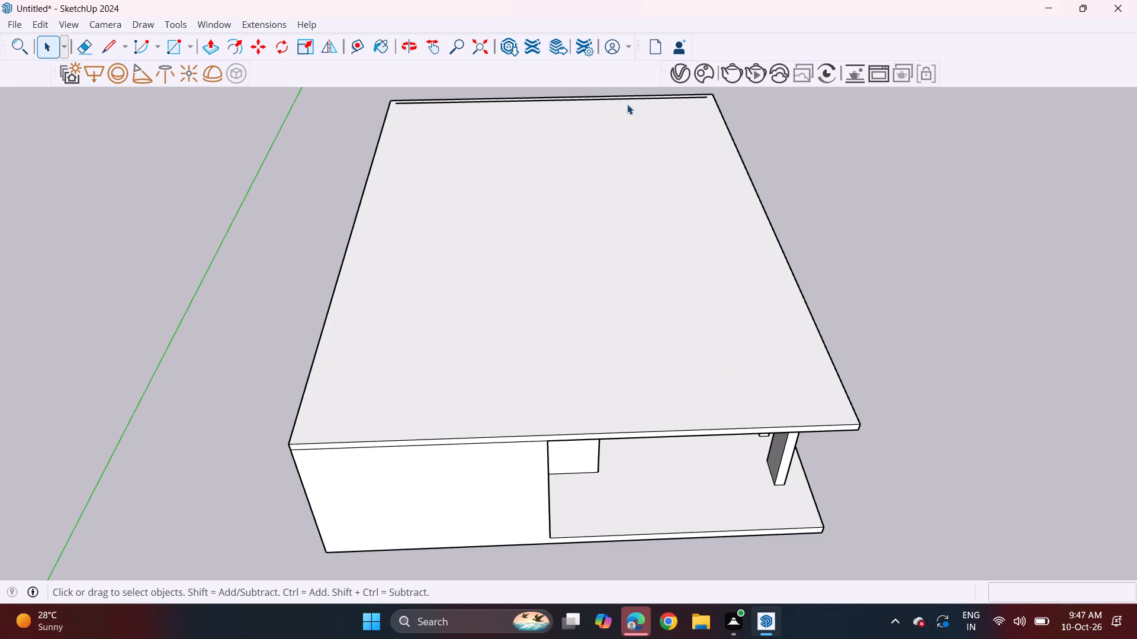
{"action": "left_click", "coordinate": [631, 97]}
{"action": "key", "text": "Delete"}
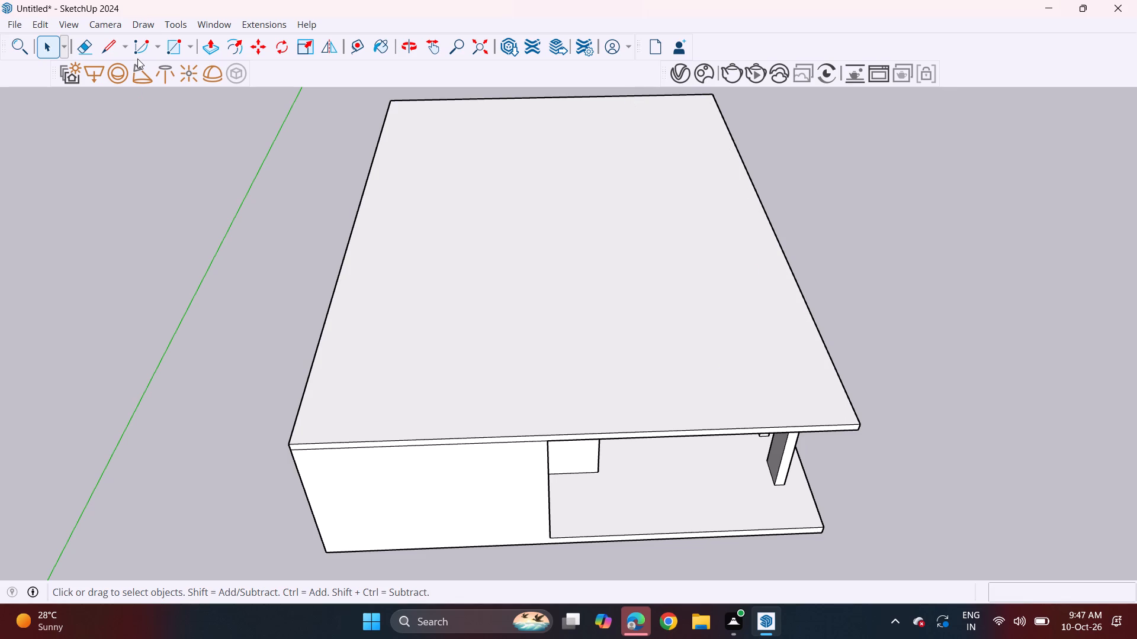
Offset the roof slab's top outline inward again by the same distance as the previous offset.
{"action": "left_click", "coordinate": [236, 43]}
{"action": "double_click", "coordinate": [387, 247]}
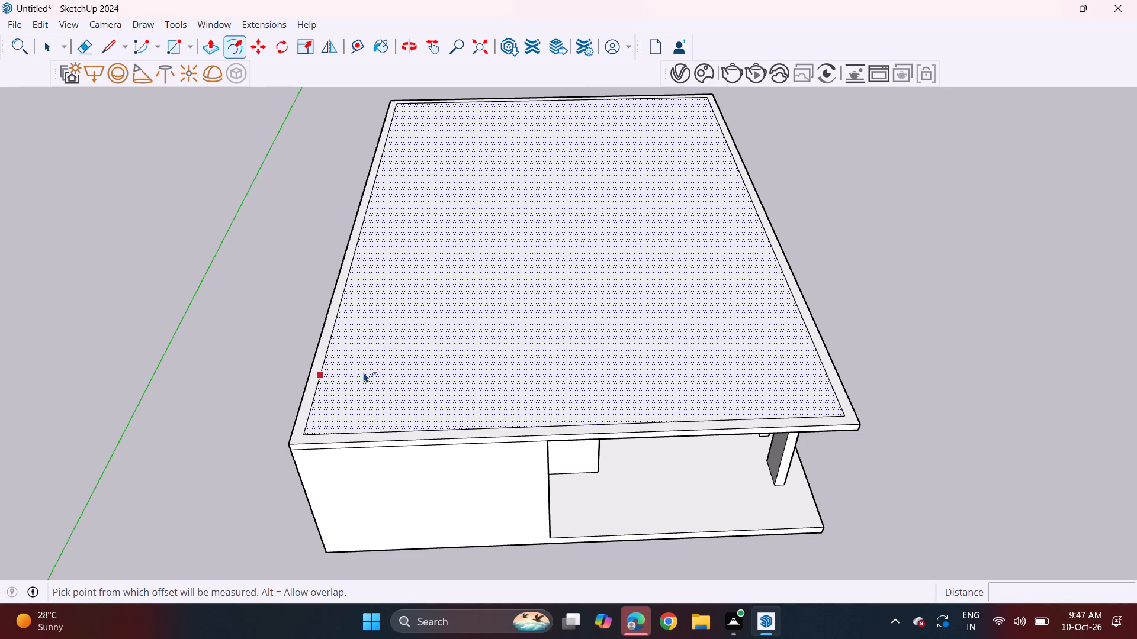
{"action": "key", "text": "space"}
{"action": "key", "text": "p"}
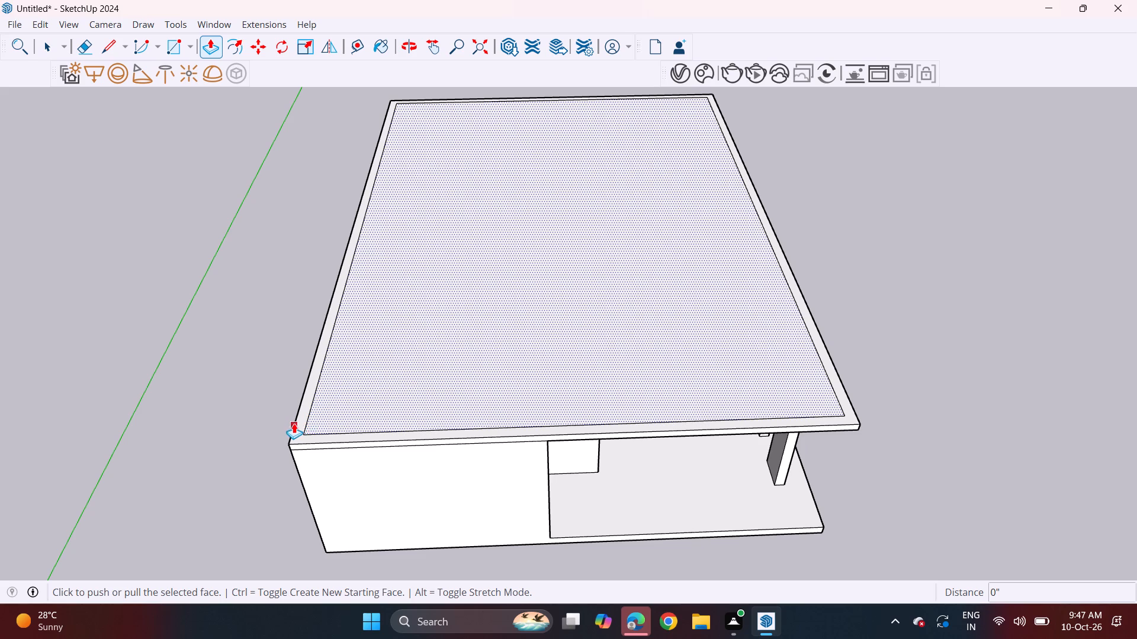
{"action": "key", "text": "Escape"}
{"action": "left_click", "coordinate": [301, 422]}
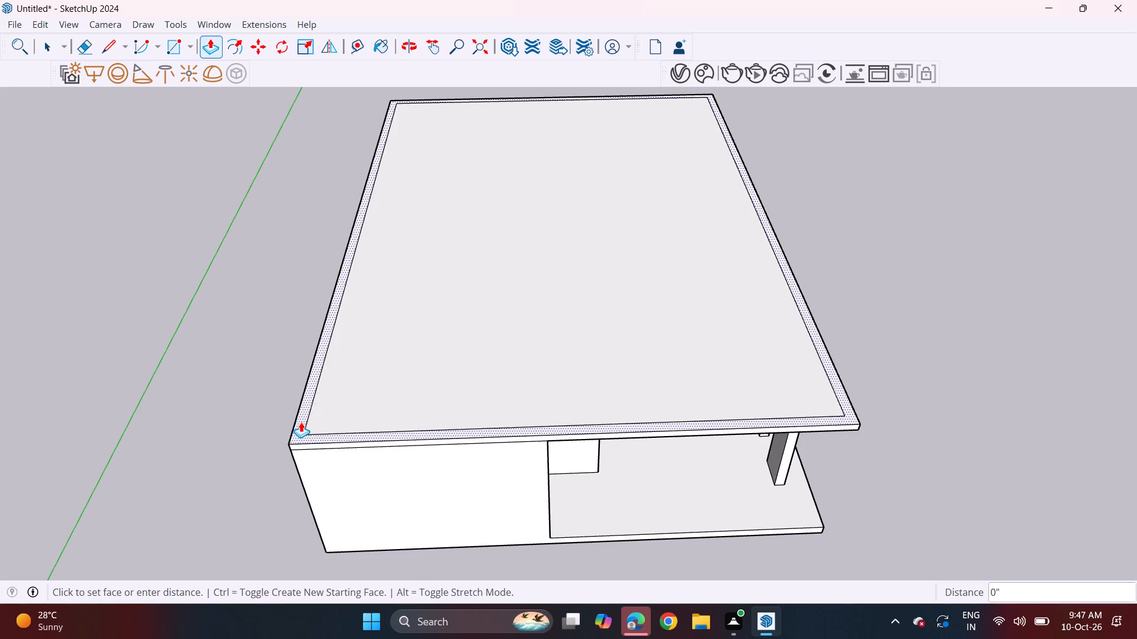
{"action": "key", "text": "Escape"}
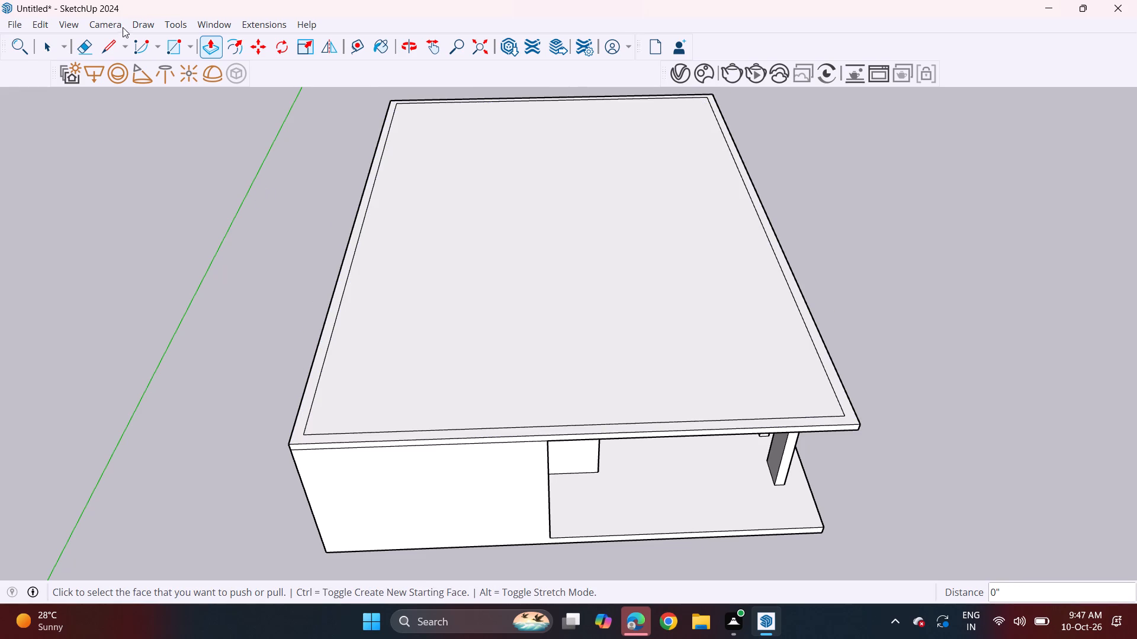
Outline the roof area above the porch with two perpendicular lines between the inset border's sides, the longer about 18' 4".
{"action": "left_click", "coordinate": [111, 49]}
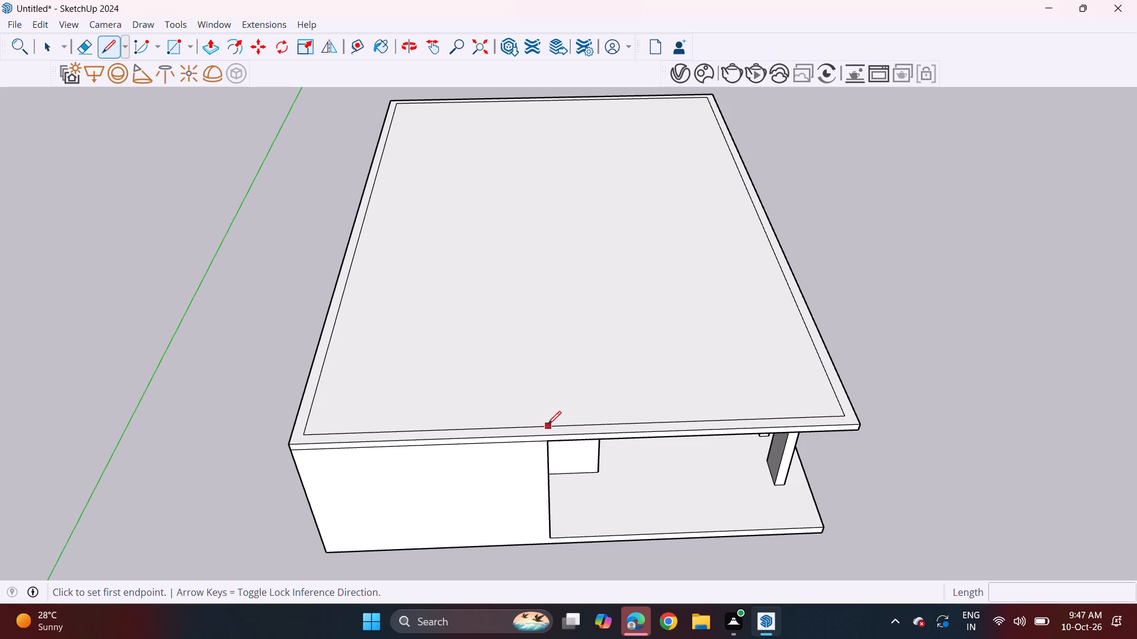
{"action": "left_click", "coordinate": [548, 424]}
{"action": "left_click", "coordinate": [551, 298]}
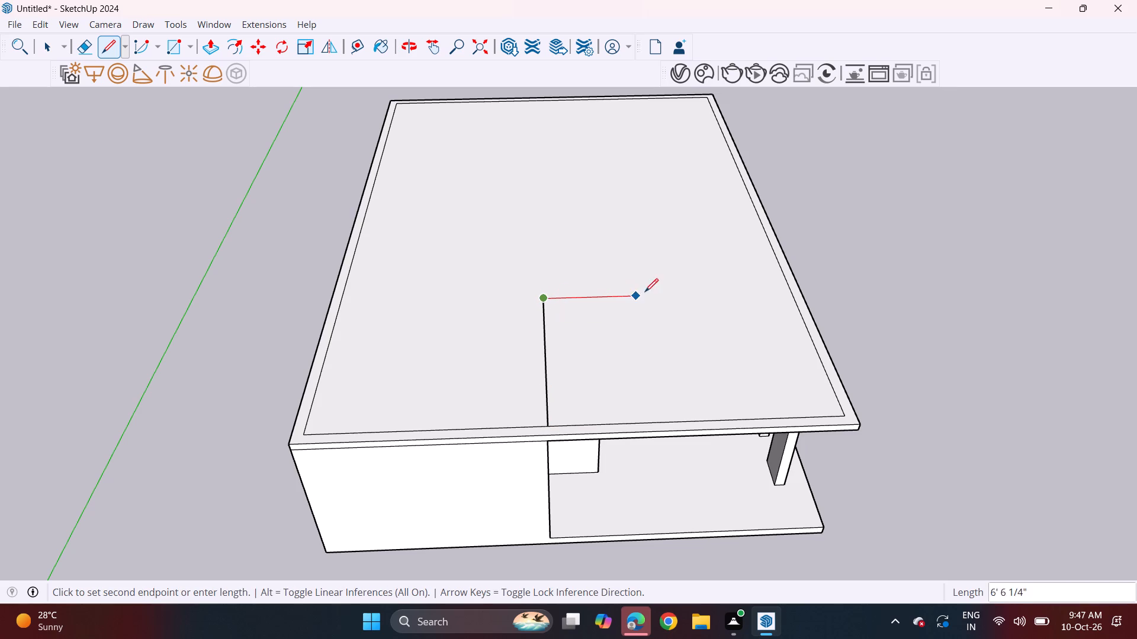
{"action": "left_click", "coordinate": [787, 287]}
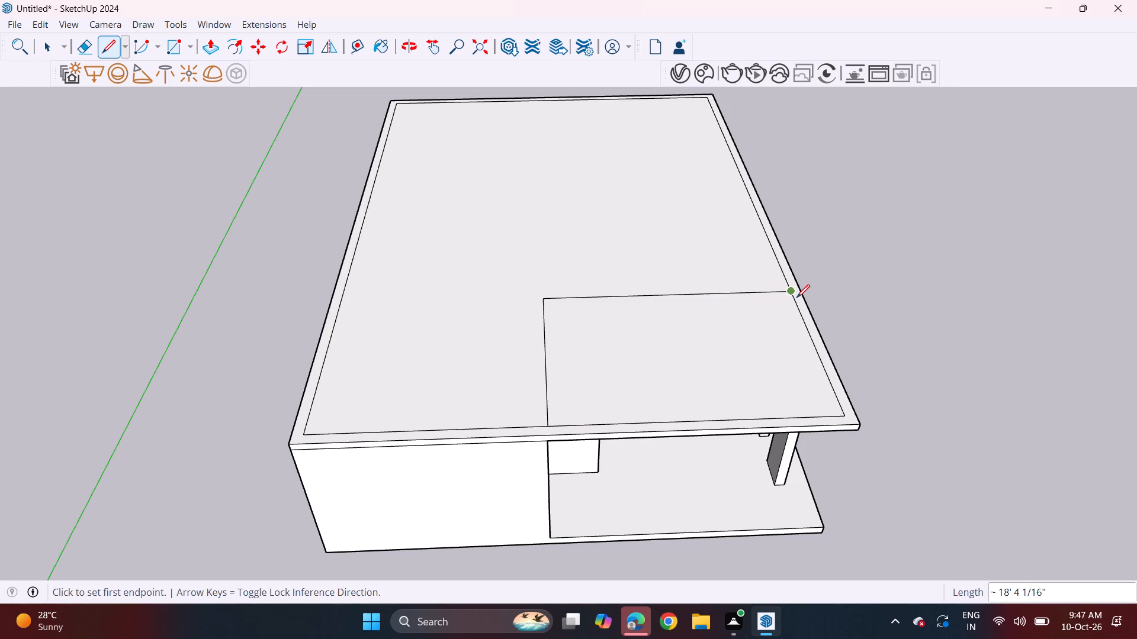
{"action": "left_click", "coordinate": [795, 302]}
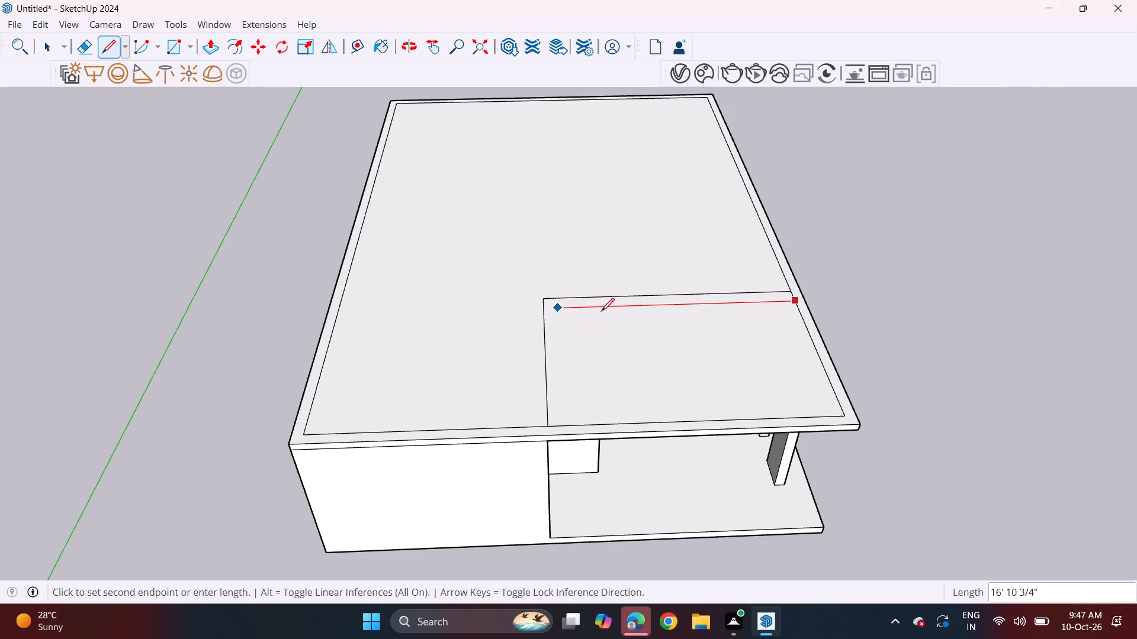
{"action": "left_click", "coordinate": [783, 282]}
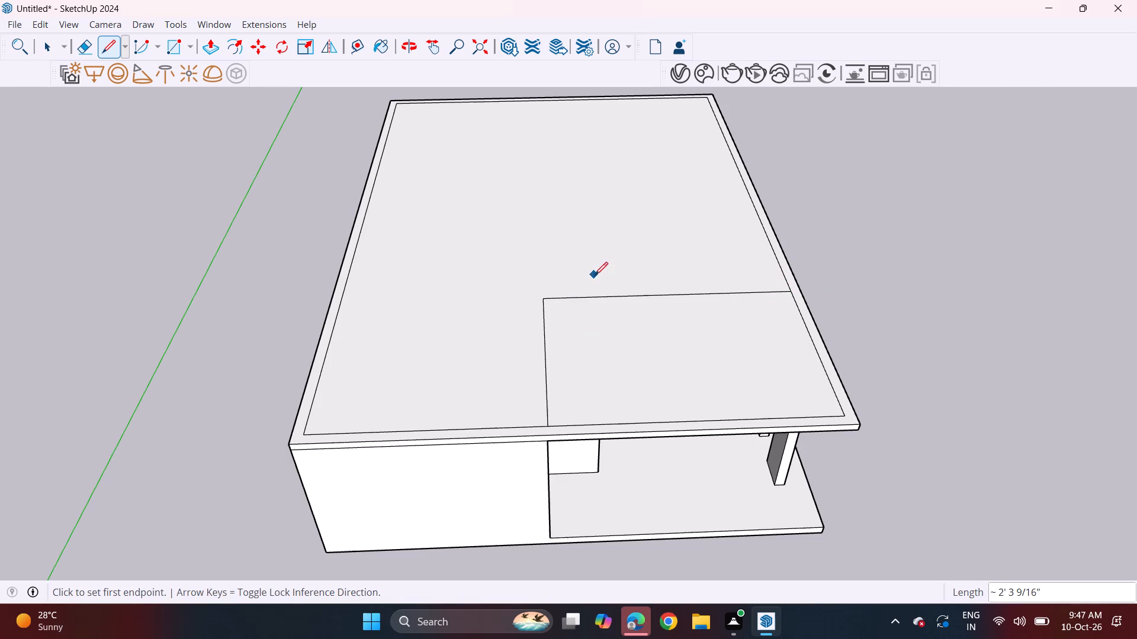
Draw a second pair of perpendicular lines just outside the porch-area outline, forming a border-width strip between the inset lines.
{"action": "left_click", "coordinate": [786, 279]}
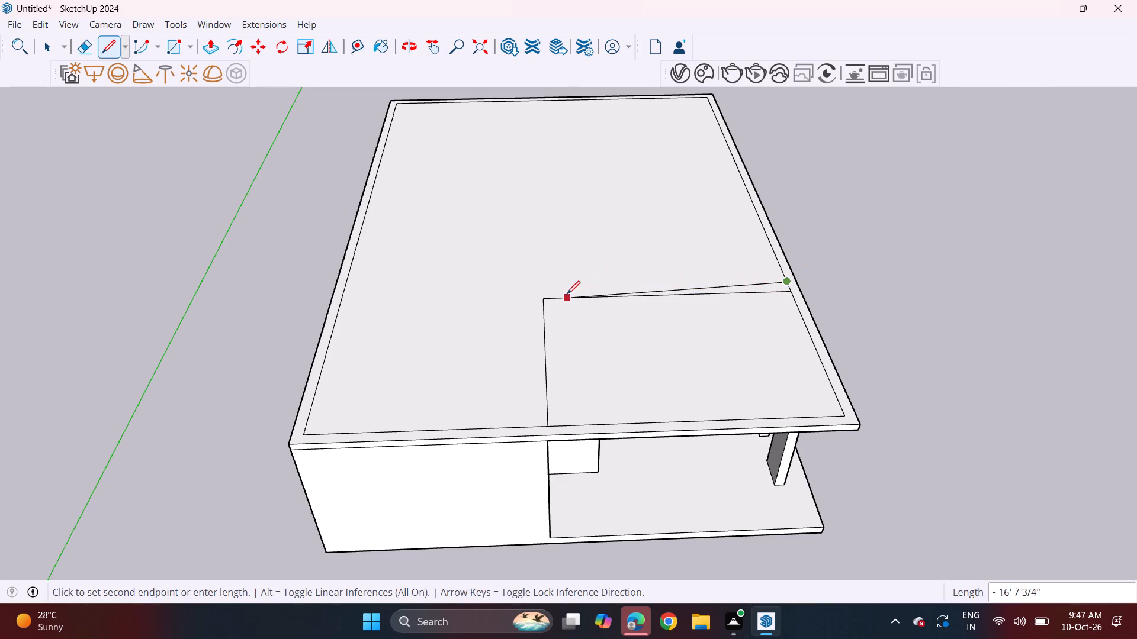
{"action": "left_click", "coordinate": [535, 290]}
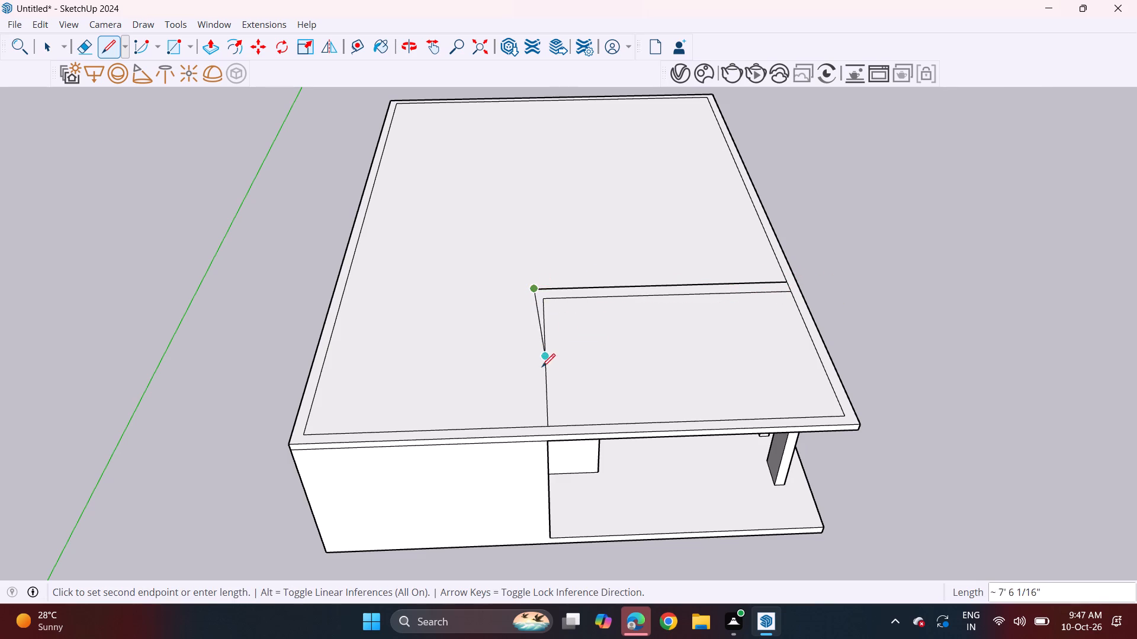
{"action": "left_click", "coordinate": [536, 427]}
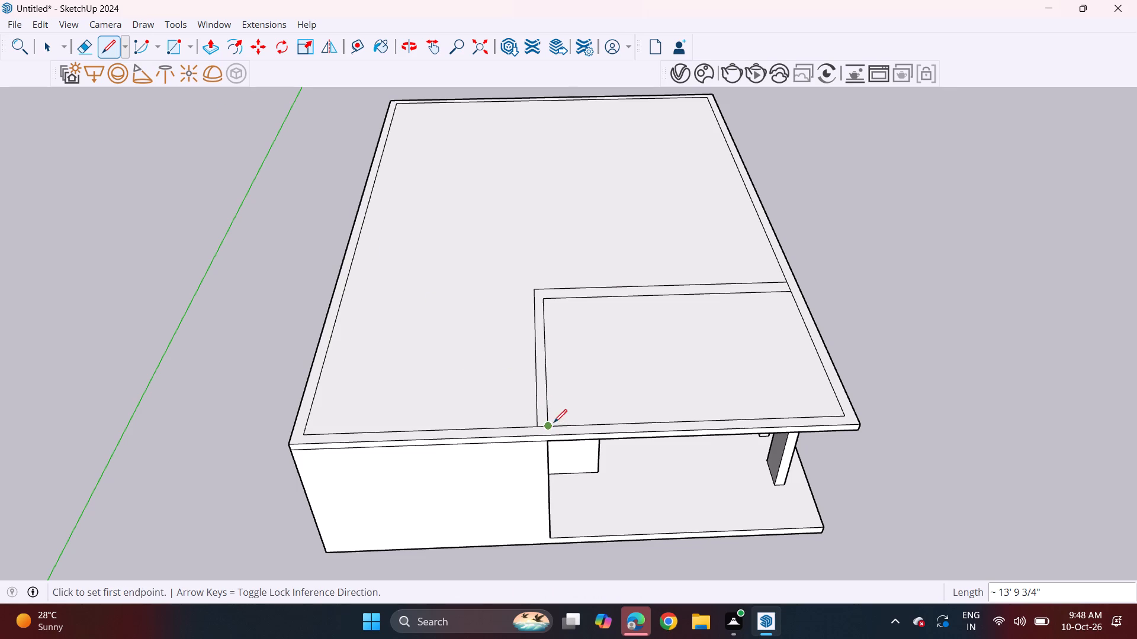
Extend both porch-area outline lines across the border to the slab's outer edges, each by about 8 11/16".
{"action": "left_click_drag", "start_coordinate": [554, 422], "coordinate": [556, 430]}
{"action": "left_click", "coordinate": [550, 437]}
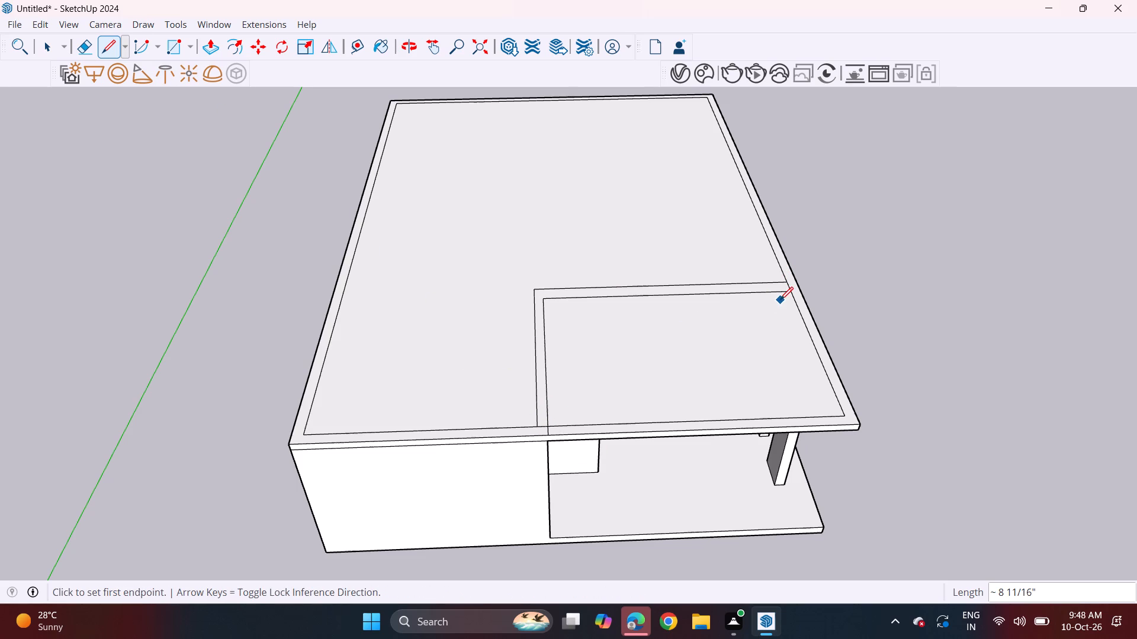
{"action": "left_click", "coordinate": [794, 289]}
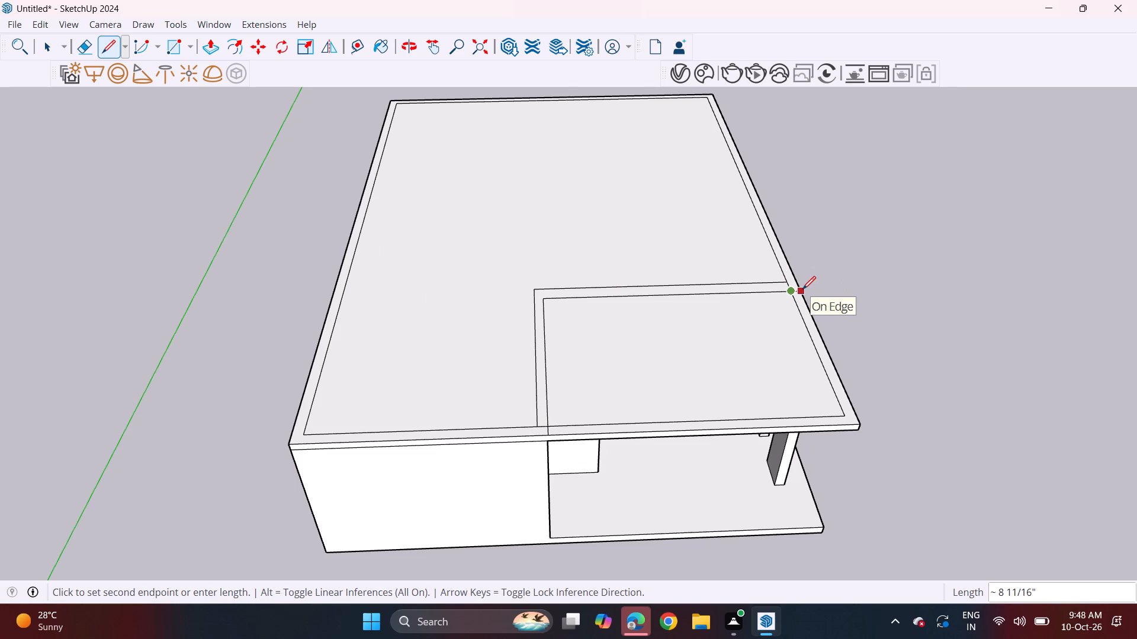
{"action": "left_click", "coordinate": [802, 289]}
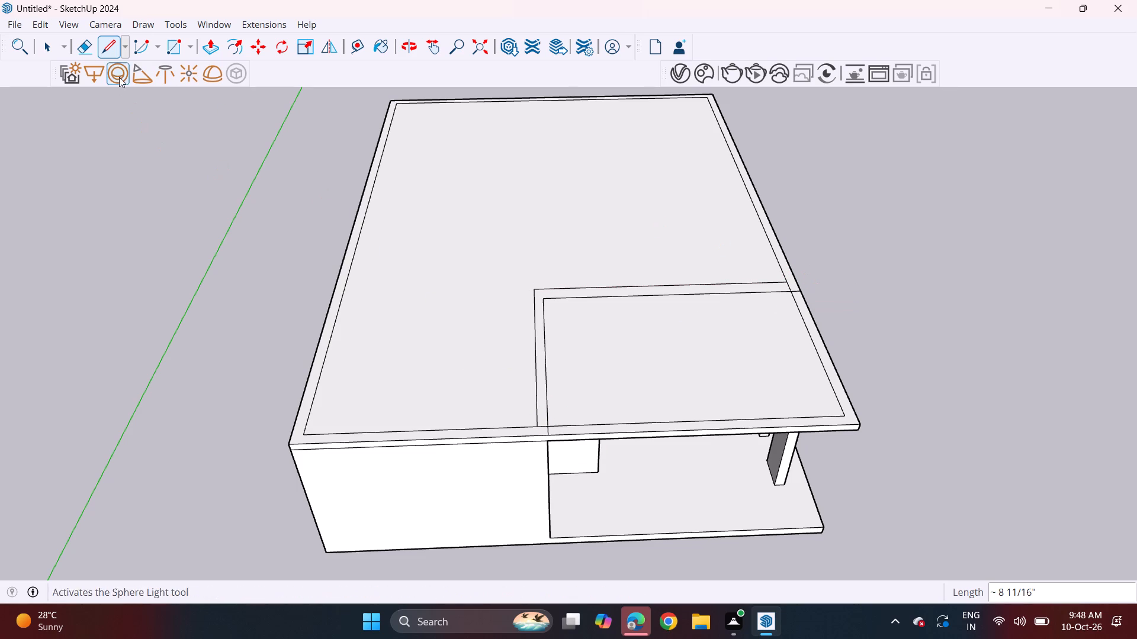
Erase the inset border segments crossing both ends of the L-shaped strip, joining it to the main roof border.
{"action": "left_click_drag", "start_coordinate": [84, 48], "coordinate": [86, 53]}
{"action": "scroll", "coordinate": [529, 425], "scroll_direction": "up", "scroll_amount": 3}
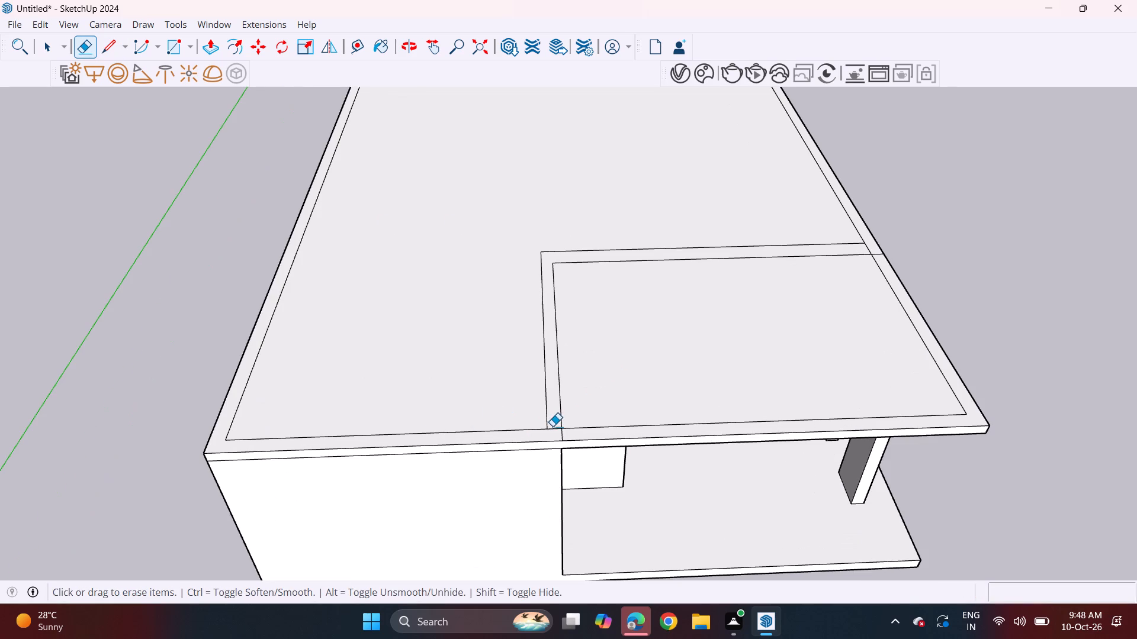
{"action": "left_click", "coordinate": [553, 426]}
{"action": "left_click", "coordinate": [558, 440]}
{"action": "key", "text": "ctrl+z"}
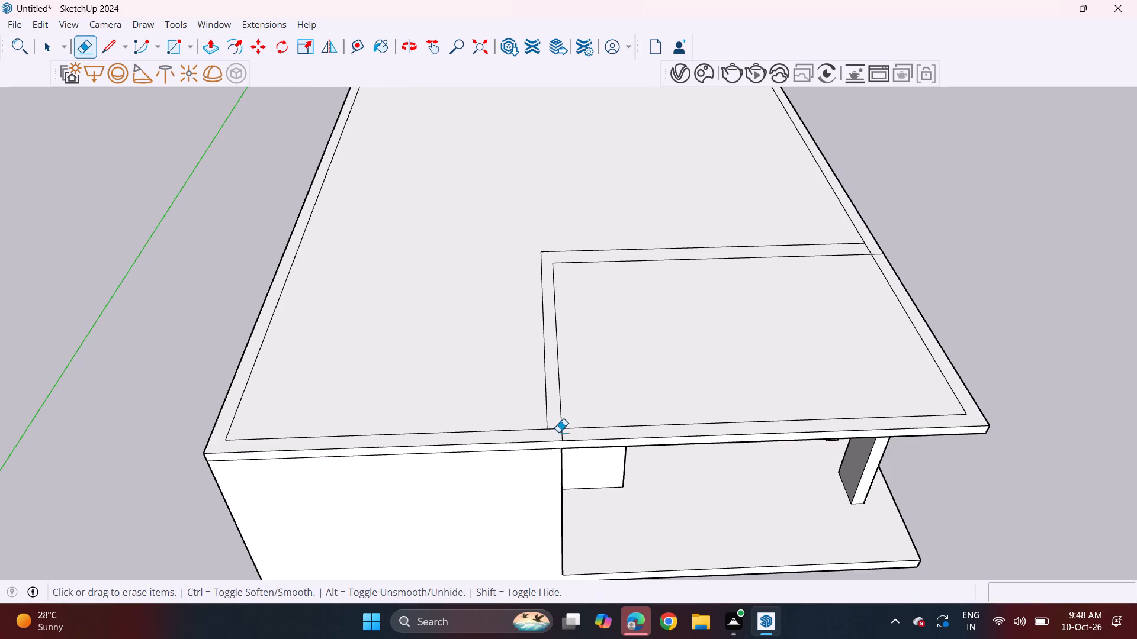
{"action": "left_click", "coordinate": [555, 428]}
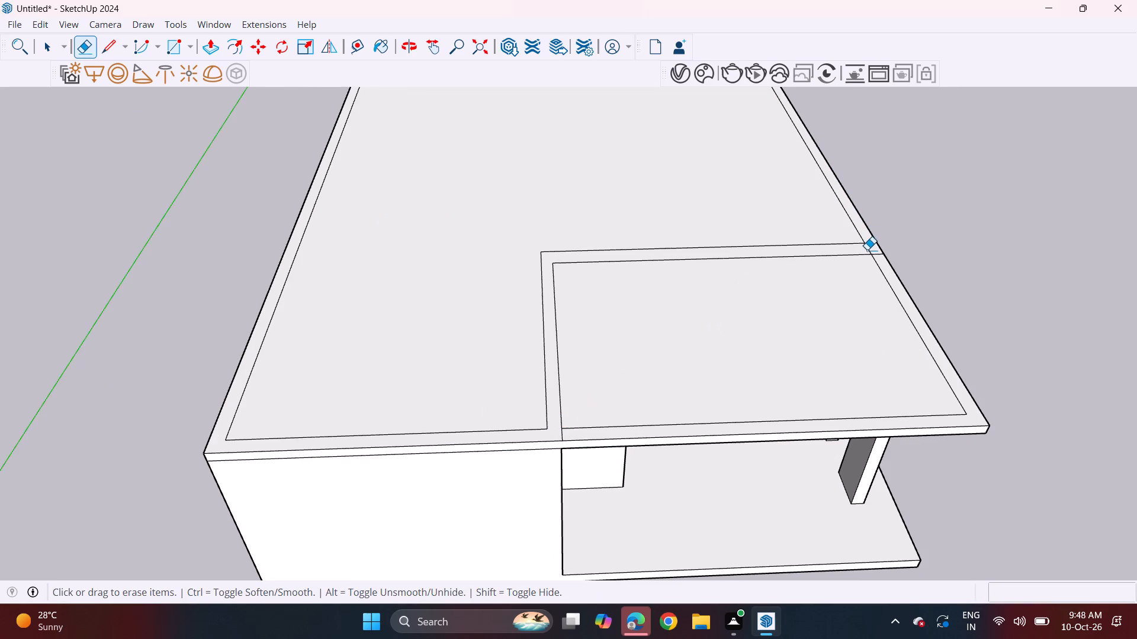
{"action": "left_click", "coordinate": [867, 250]}
{"action": "scroll", "coordinate": [585, 311], "scroll_direction": "down", "scroll_amount": 4}
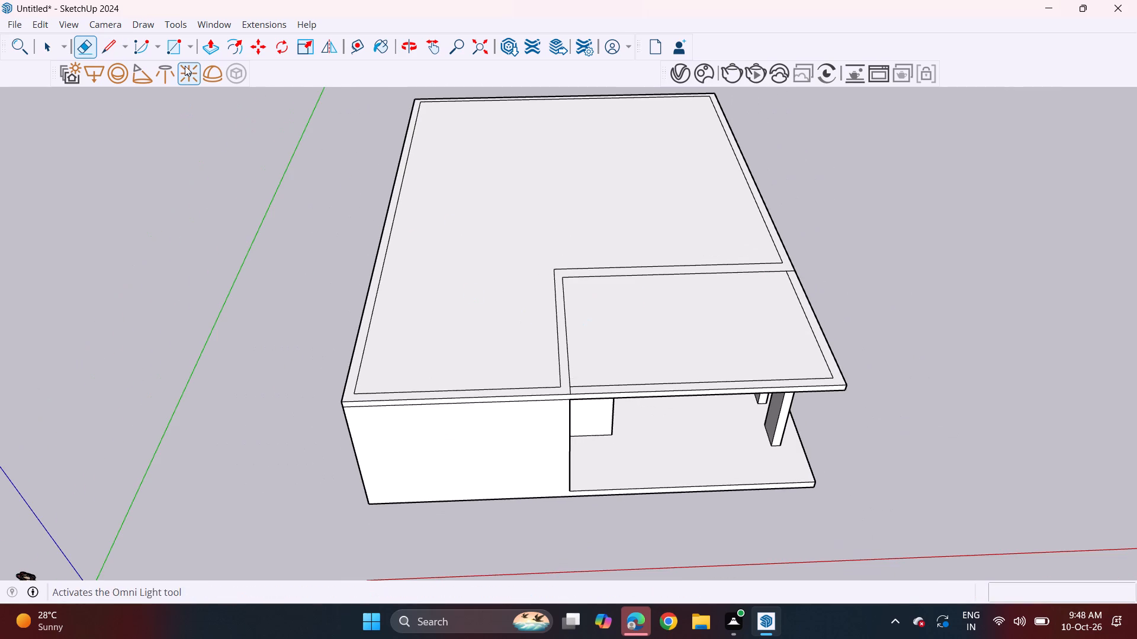
Push/Pull the border stepping around the porch area up 10' to form the upper-floor walls.
{"action": "left_click", "coordinate": [201, 40]}
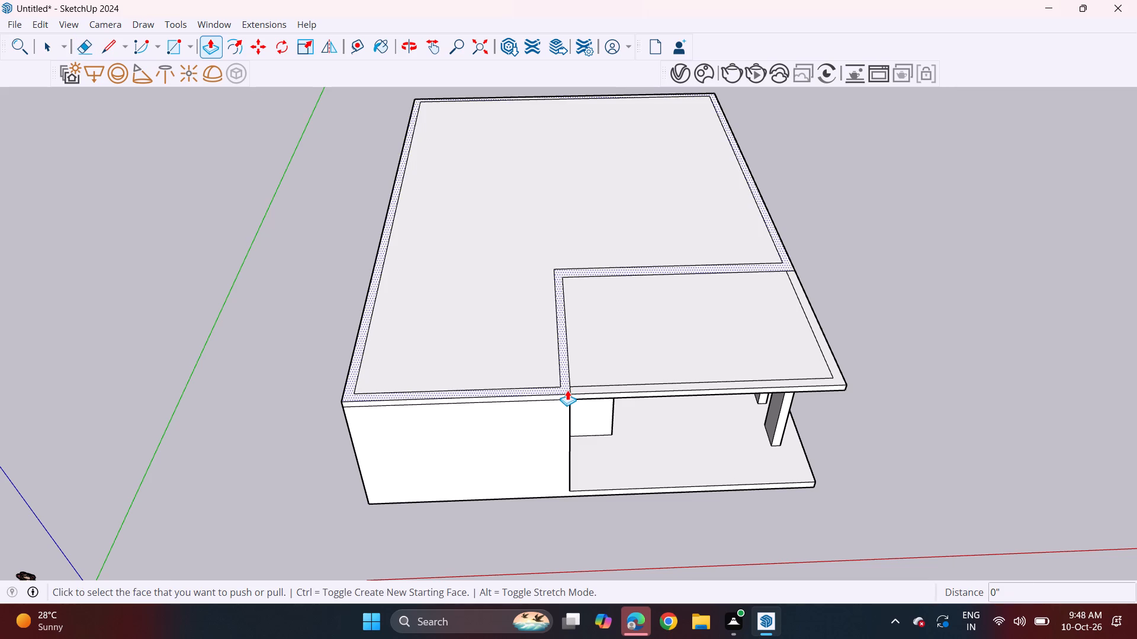
{"action": "double_click", "coordinate": [567, 390]}
{"action": "key", "text": "ctrl+z"}
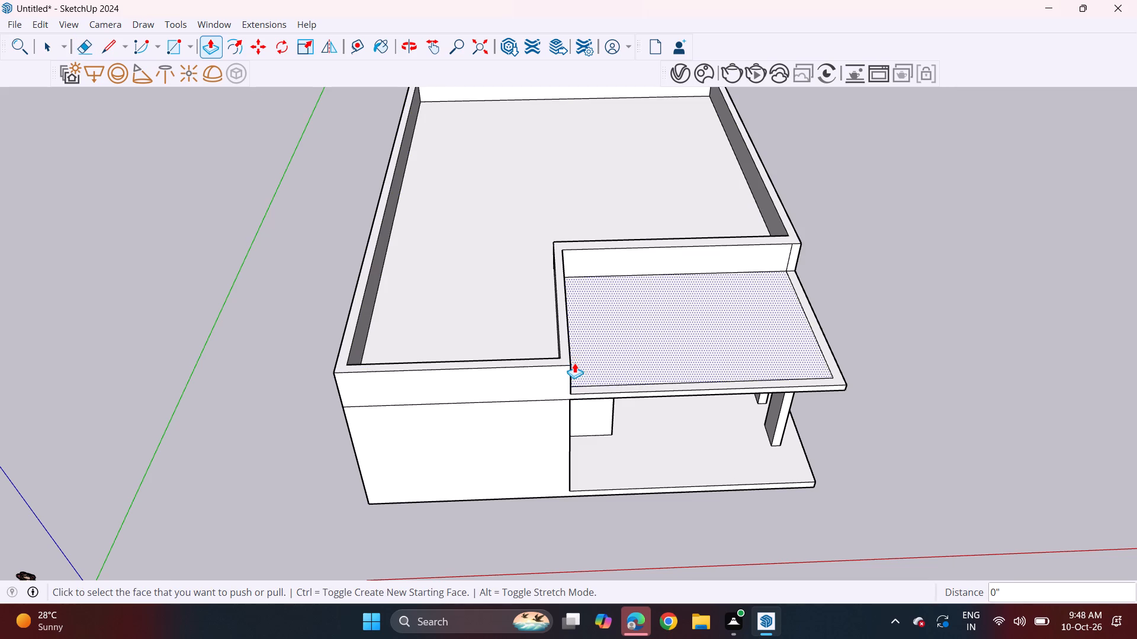
{"action": "left_click", "coordinate": [568, 383]}
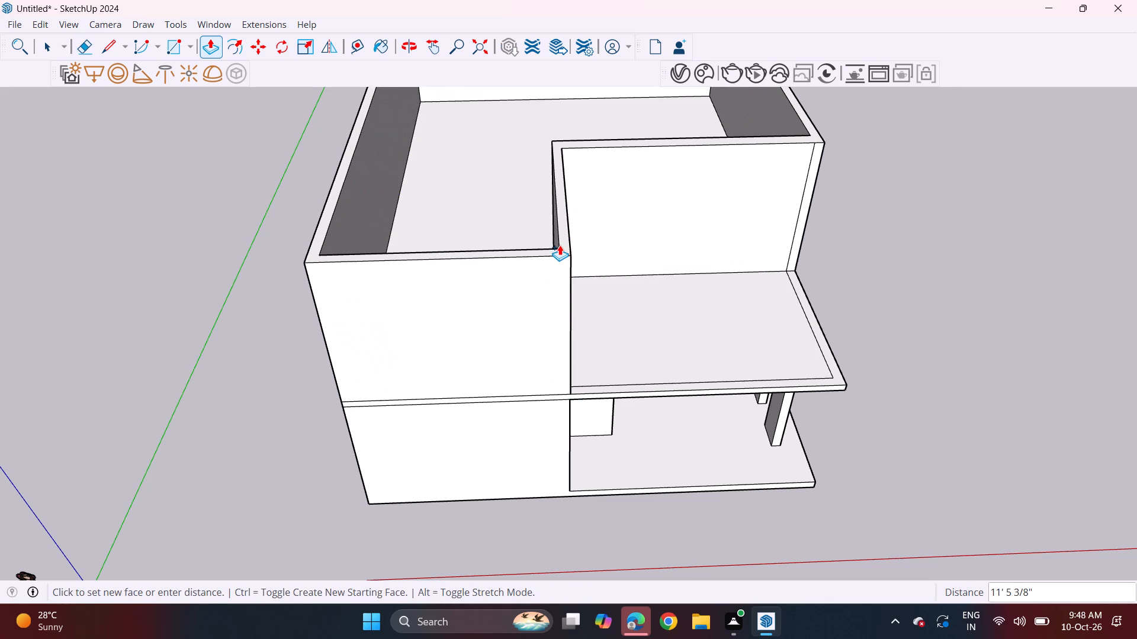
{"action": "type", "text": "10'"}
{"action": "key", "text": "Return"}
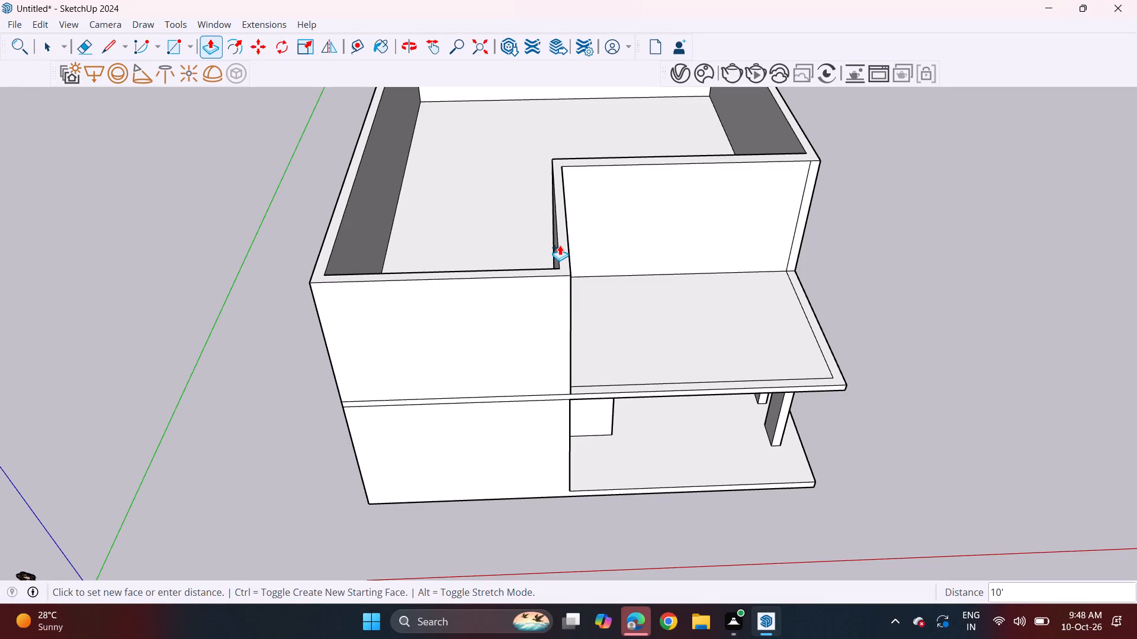
Examine the raised upper-floor walls and the porch below from the front and from above.
{"action": "middle_click_drag", "start_coordinate": [826, 392], "coordinate": [814, 373]}
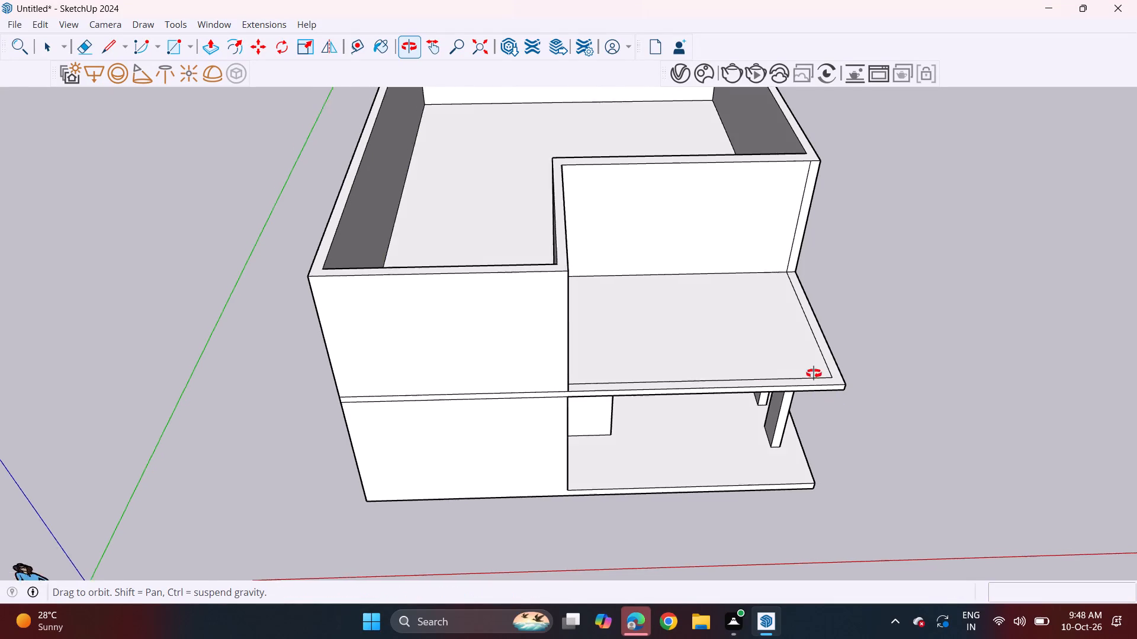
{"action": "middle_click_drag", "start_coordinate": [814, 373], "coordinate": [767, 227]}
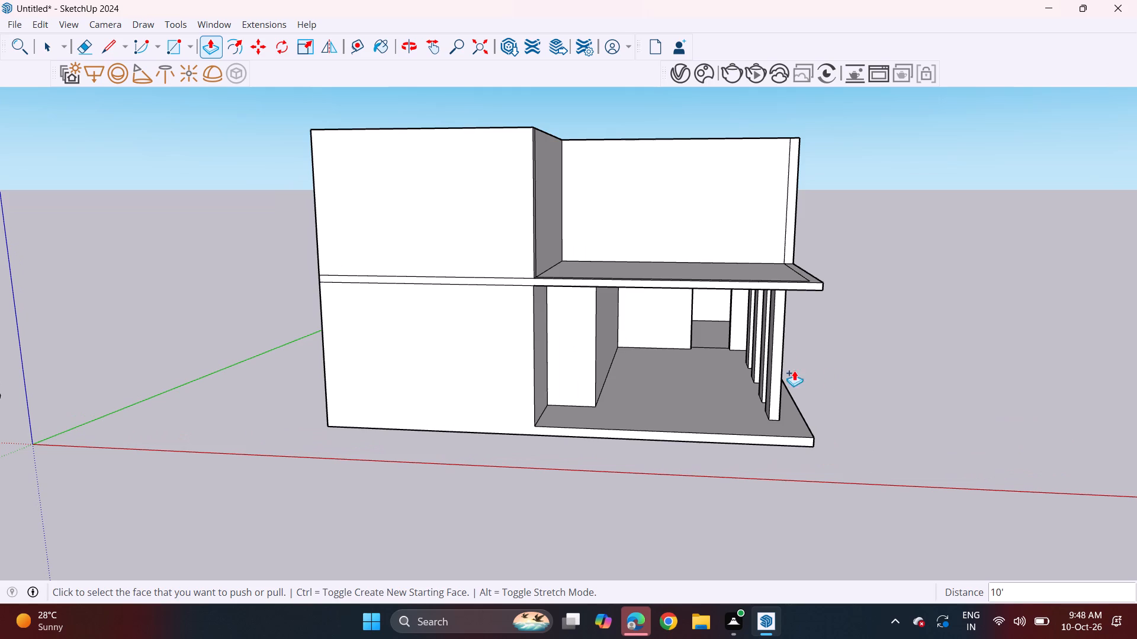
{"action": "scroll", "coordinate": [785, 324], "scroll_direction": "up", "scroll_amount": 3}
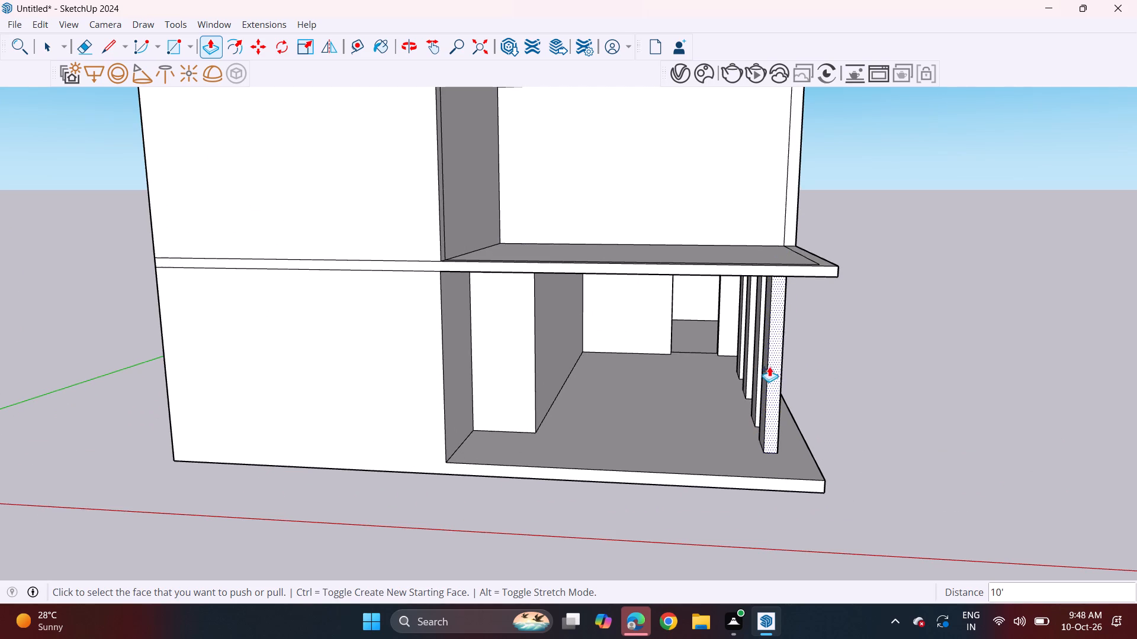
{"action": "scroll", "coordinate": [579, 209], "scroll_direction": "down", "scroll_amount": 3}
{"action": "middle_click_drag", "start_coordinate": [559, 212], "coordinate": [577, 260]}
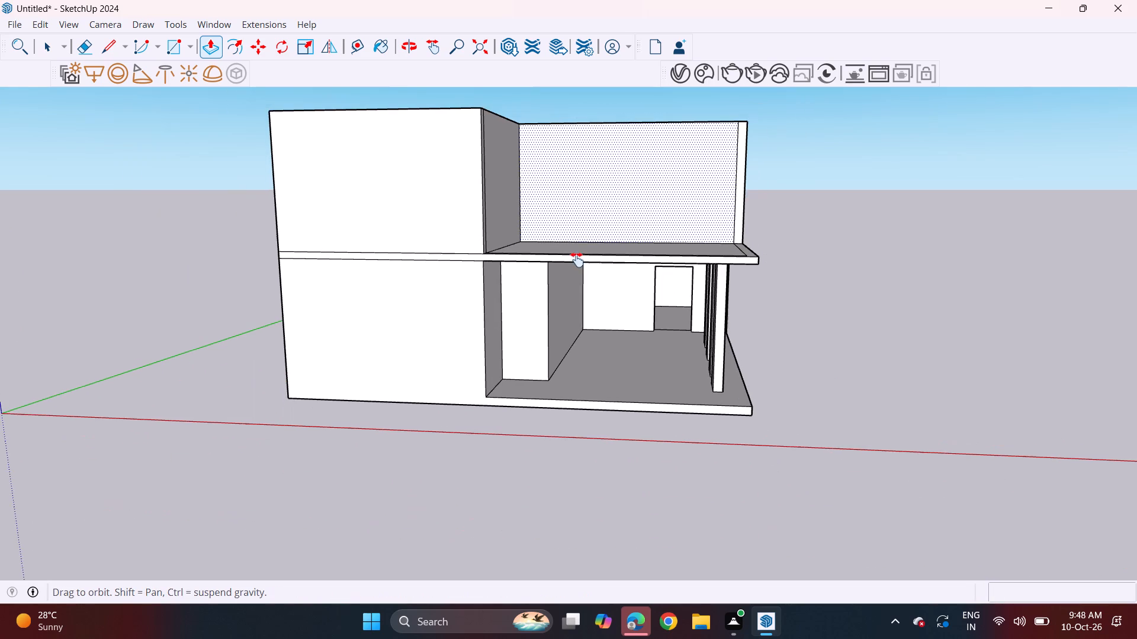
{"action": "middle_click_drag", "start_coordinate": [577, 260], "coordinate": [584, 292]}
{"action": "middle_click_drag", "start_coordinate": [597, 301], "coordinate": [627, 260]}
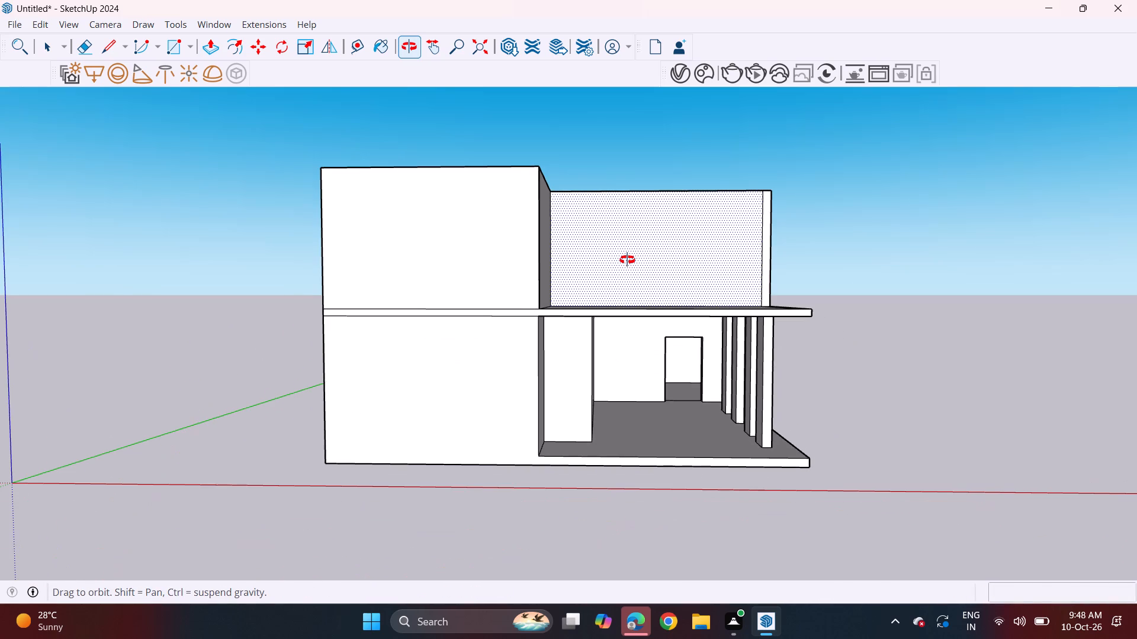
{"action": "middle_click_drag", "start_coordinate": [627, 260], "coordinate": [609, 395]}
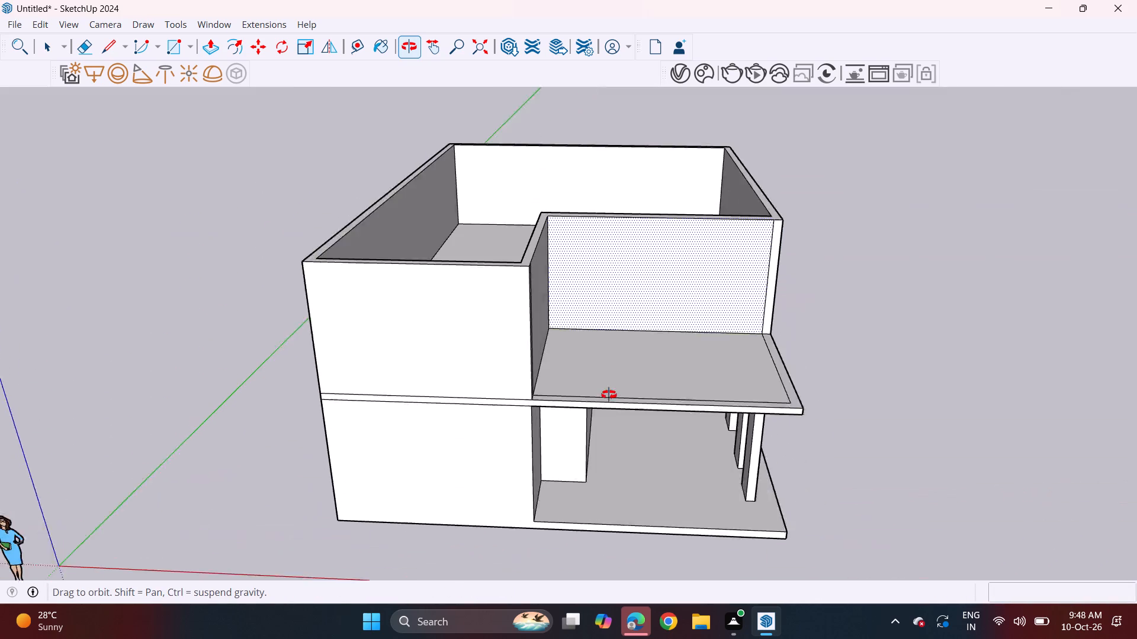
{"action": "middle_click_drag", "start_coordinate": [609, 395], "coordinate": [598, 417]}
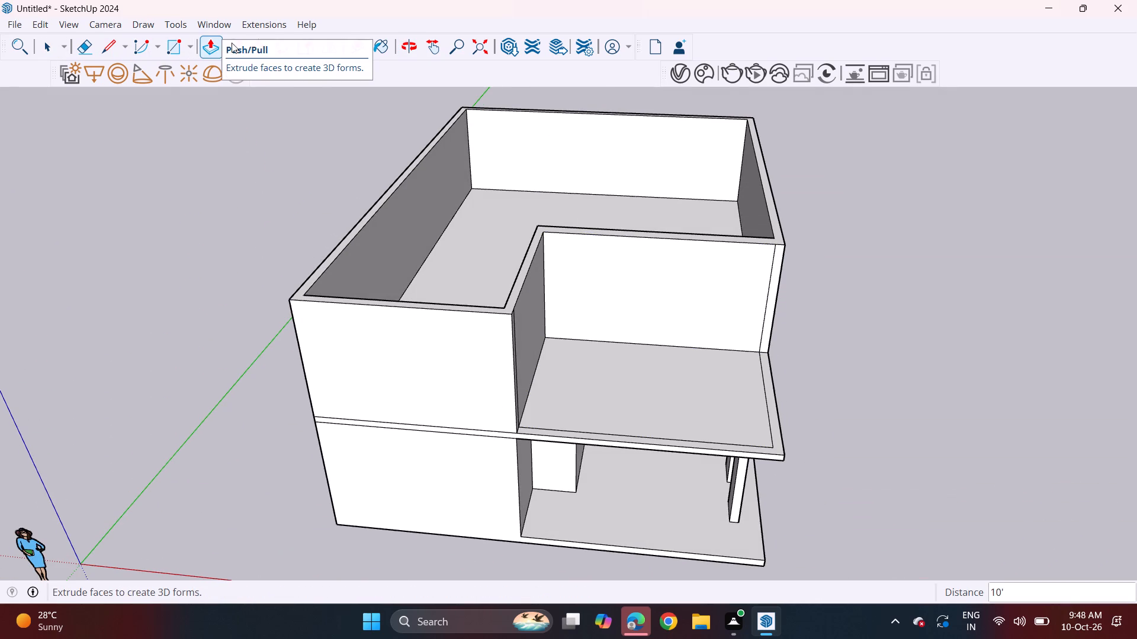
Draw a vertical rotated rectangle 6" high along the full outer top edge of the upper floor's back wall.
{"action": "left_click", "coordinate": [193, 52]}
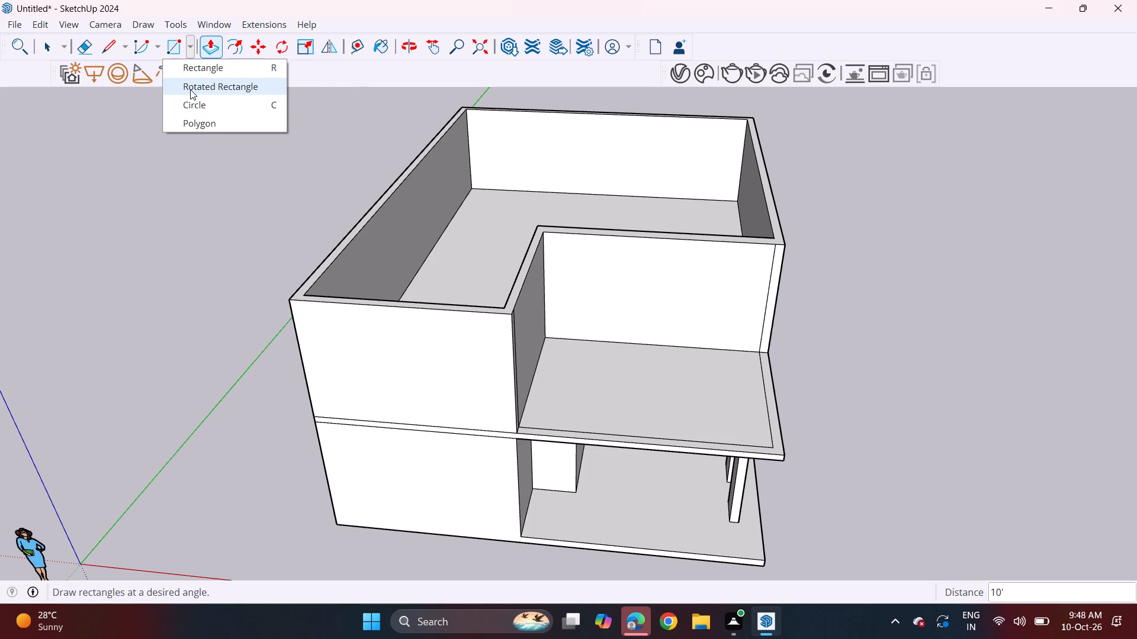
{"action": "left_click", "coordinate": [190, 89]}
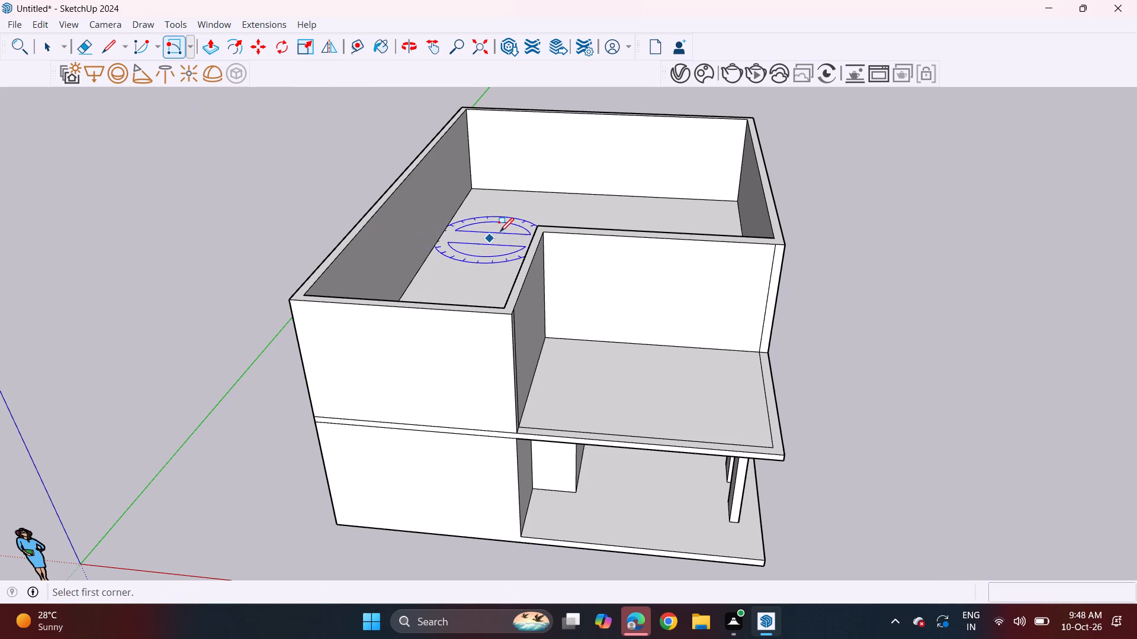
{"action": "middle_click_drag", "start_coordinate": [500, 231], "coordinate": [457, 308], "text": "shift"}
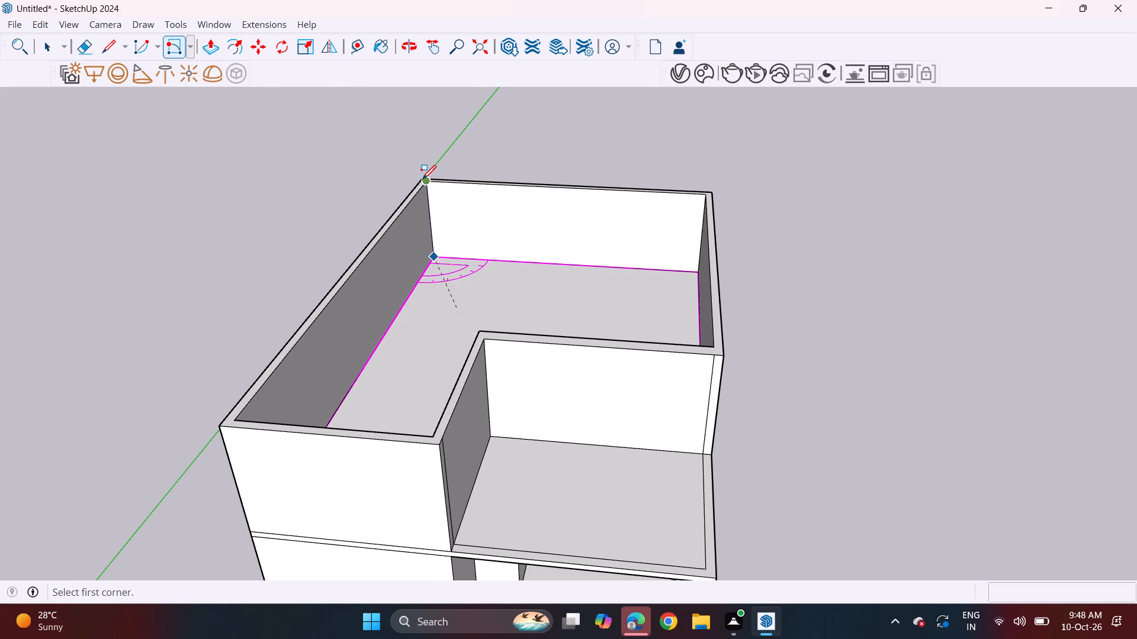
{"action": "left_click", "coordinate": [422, 179]}
{"action": "key", "text": "ctrl+z"}
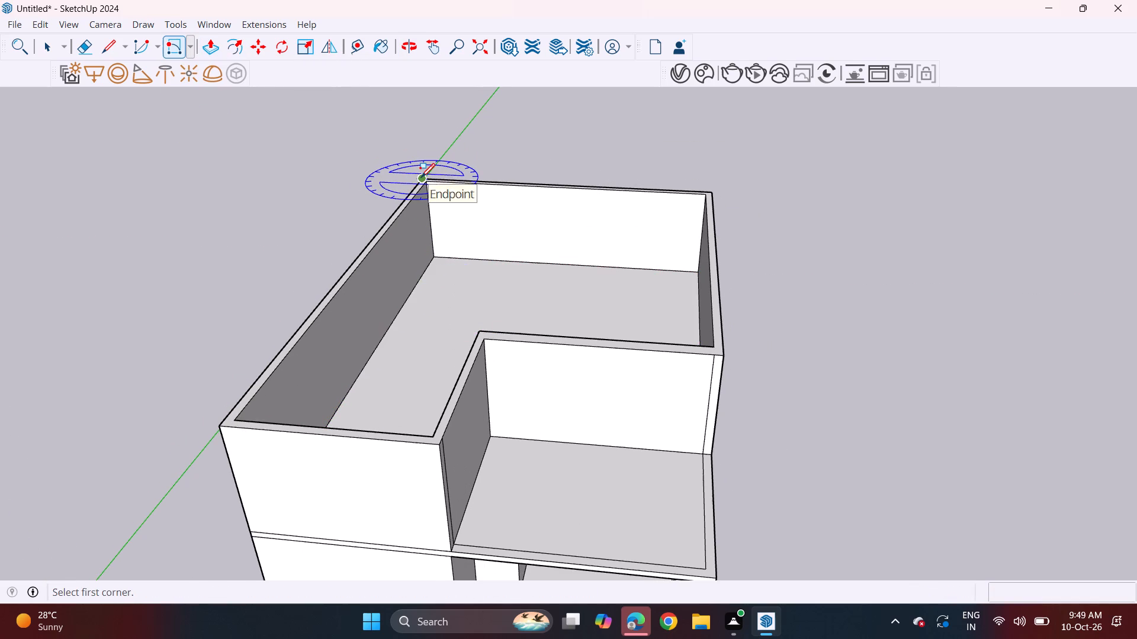
{"action": "left_click_drag", "start_coordinate": [420, 177], "coordinate": [428, 177]}
{"action": "left_click", "coordinate": [714, 192]}
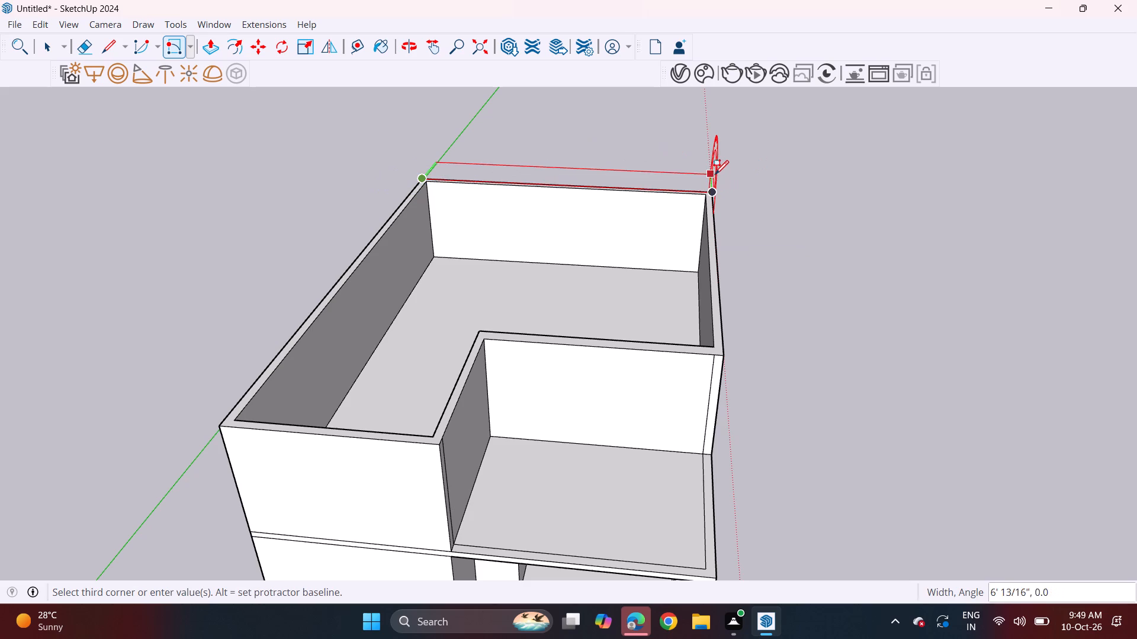
{"action": "middle_click_drag", "start_coordinate": [749, 182], "coordinate": [508, 130]}
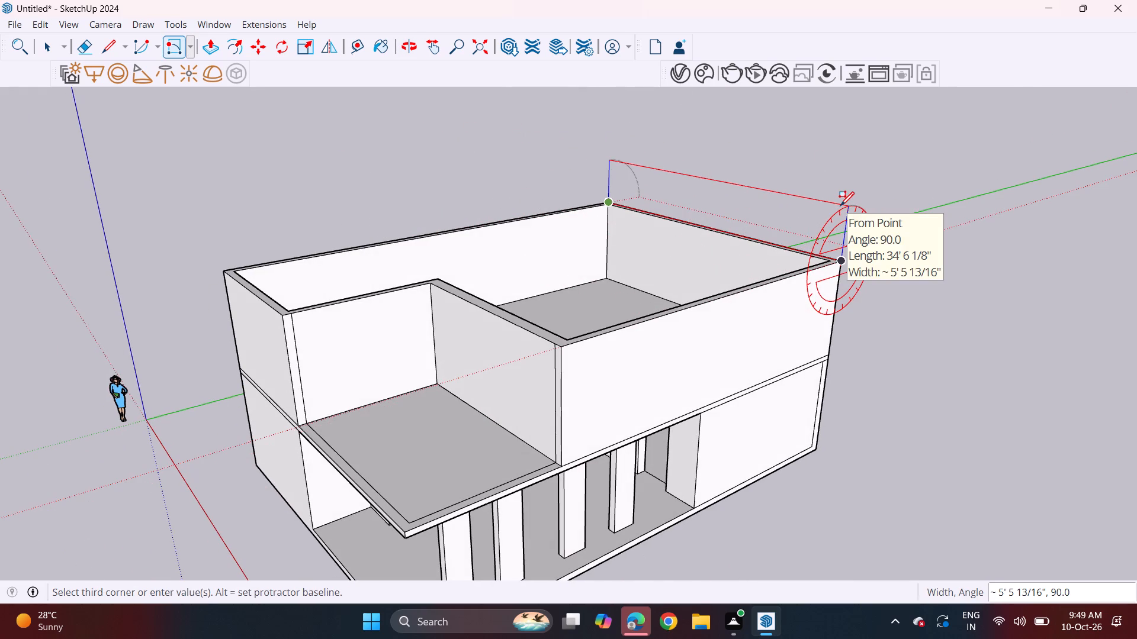
{"action": "key", "text": "6"}
{"action": "key", "text": "Return"}
Push/Pull the 6" strip about 48' 4" forward to the porch slab's front edge, forming the upper roof slab.
{"action": "scroll", "coordinate": [784, 276], "scroll_direction": "up", "scroll_amount": 8}
{"action": "left_click_drag", "start_coordinate": [205, 48], "coordinate": [211, 51]}
{"action": "left_click", "coordinate": [649, 172]}
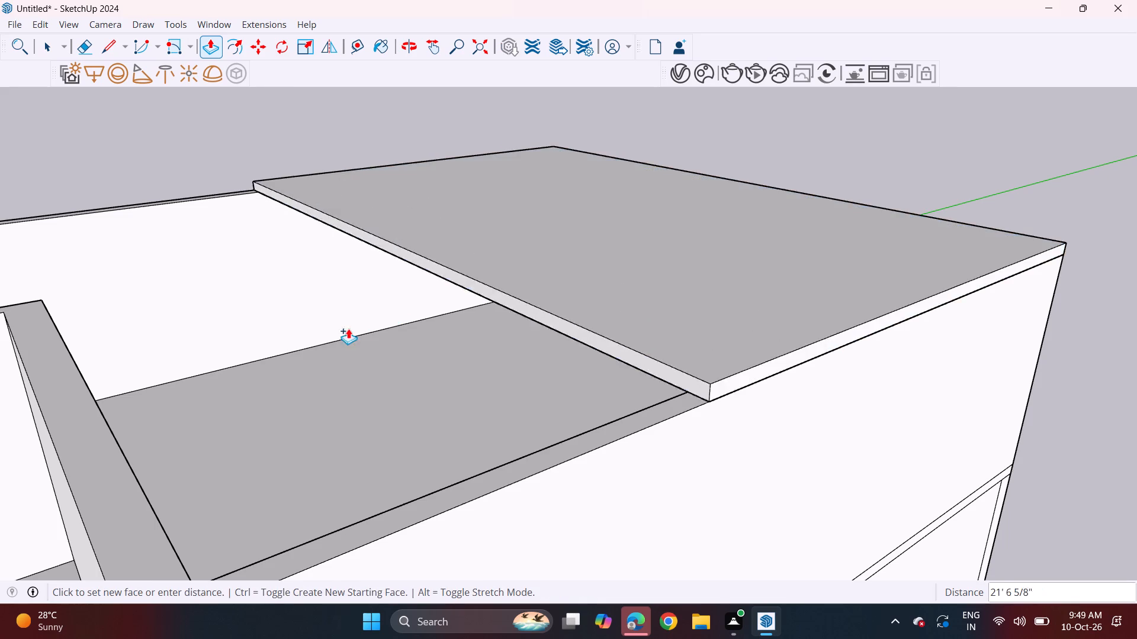
{"action": "scroll", "coordinate": [325, 338], "scroll_direction": "down", "scroll_amount": 7}
{"action": "middle_click_drag", "start_coordinate": [276, 342], "coordinate": [435, 291], "text": "shift"}
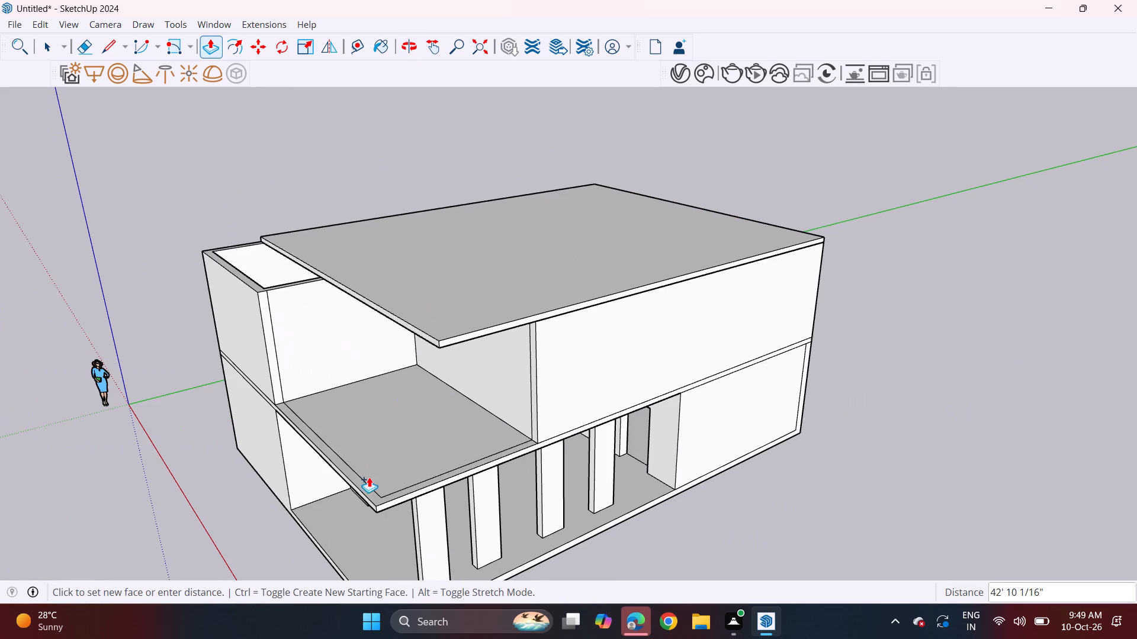
{"action": "left_click", "coordinate": [371, 515]}
Draw a 6' by 7' rectangle at floor level on the upper-floor wall at the back of the open terrace.
{"action": "middle_click_drag", "start_coordinate": [302, 472], "coordinate": [593, 344]}
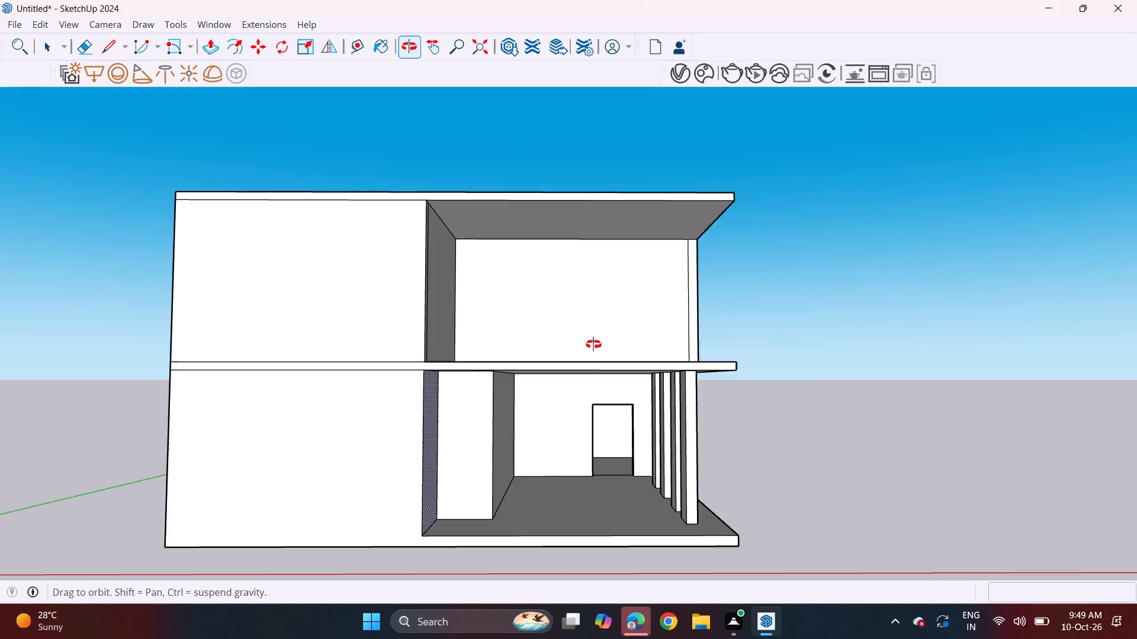
{"action": "middle_click_drag", "start_coordinate": [593, 344], "coordinate": [608, 347]}
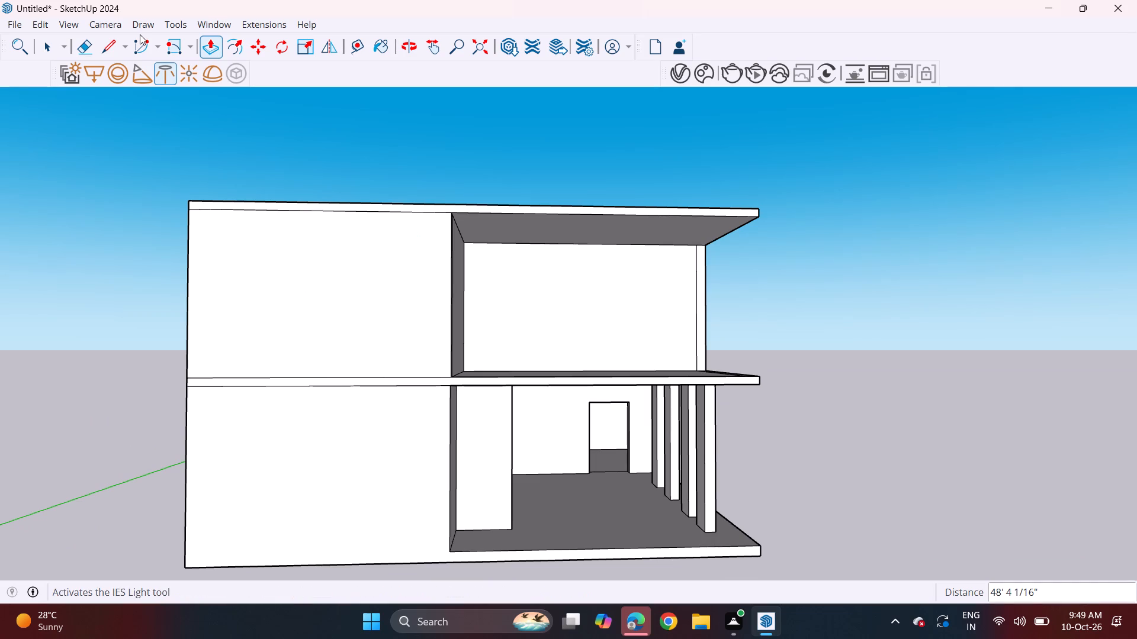
{"action": "left_click", "coordinate": [176, 47]}
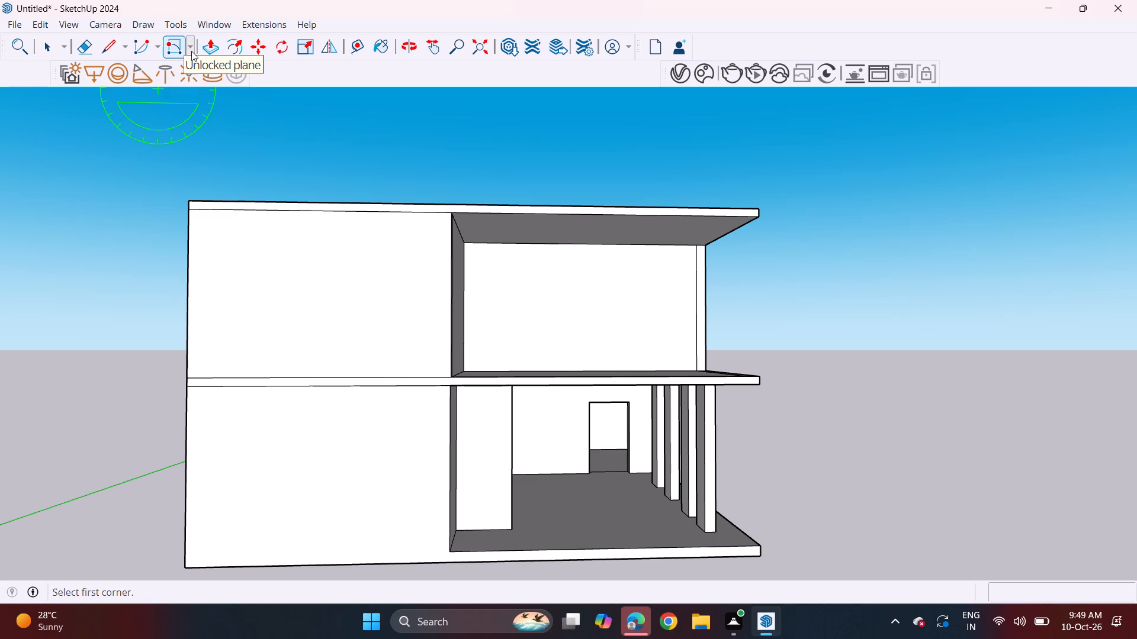
{"action": "left_click", "coordinate": [191, 51]}
{"action": "left_click", "coordinate": [201, 68]}
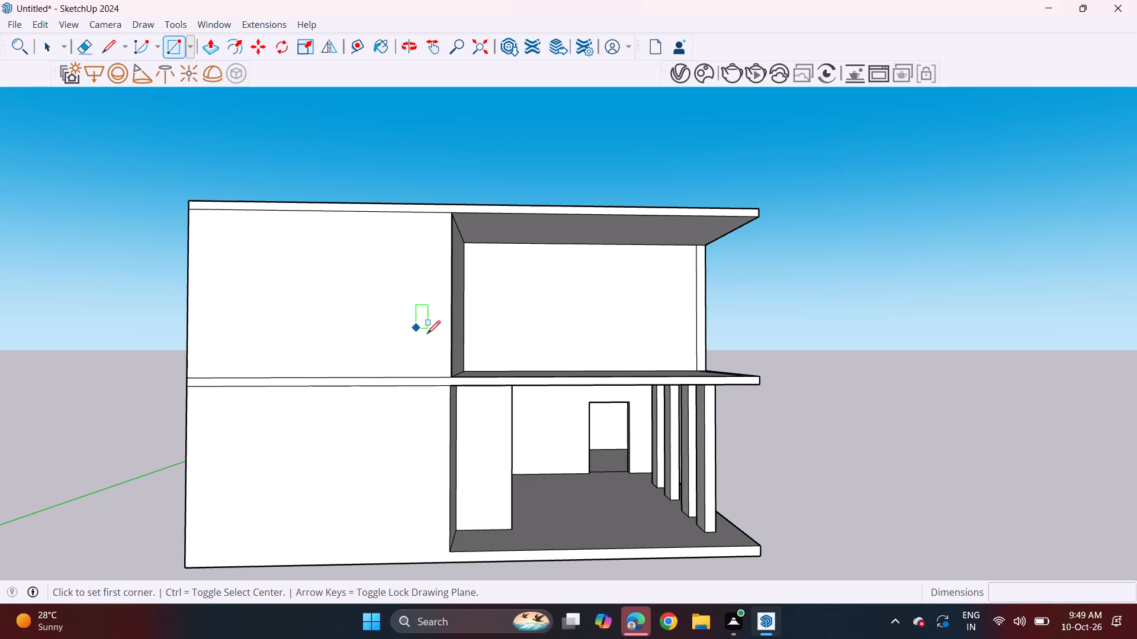
{"action": "middle_click_drag", "start_coordinate": [535, 389], "coordinate": [487, 436]}
{"action": "scroll", "coordinate": [562, 383], "scroll_direction": "up", "scroll_amount": 3}
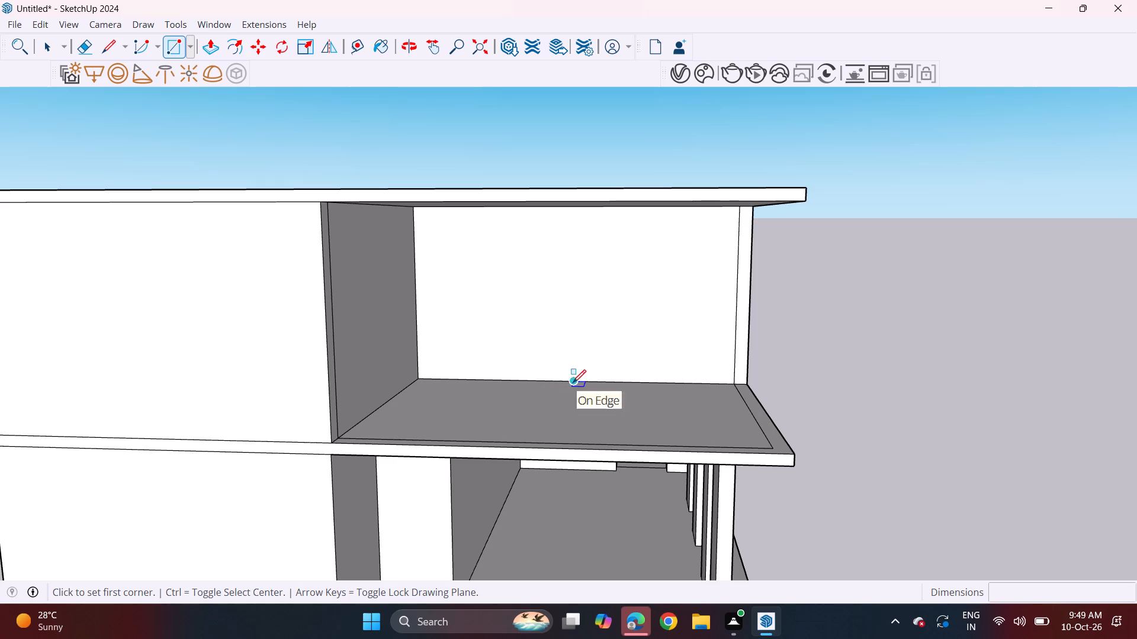
{"action": "left_click", "coordinate": [689, 380]}
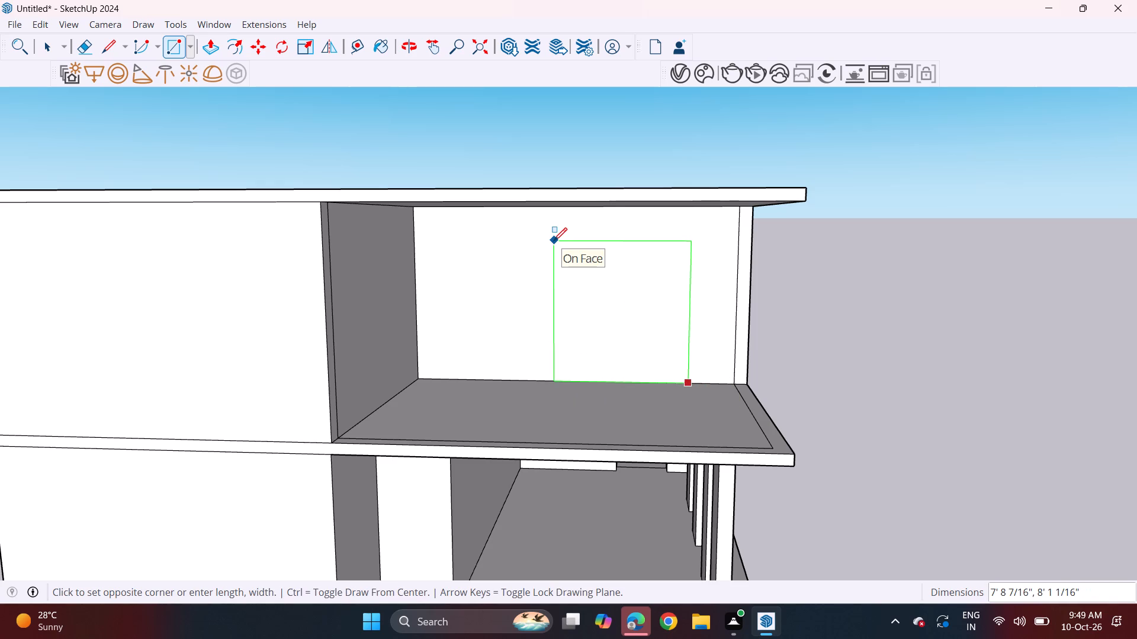
{"action": "type", "text": "6'"}
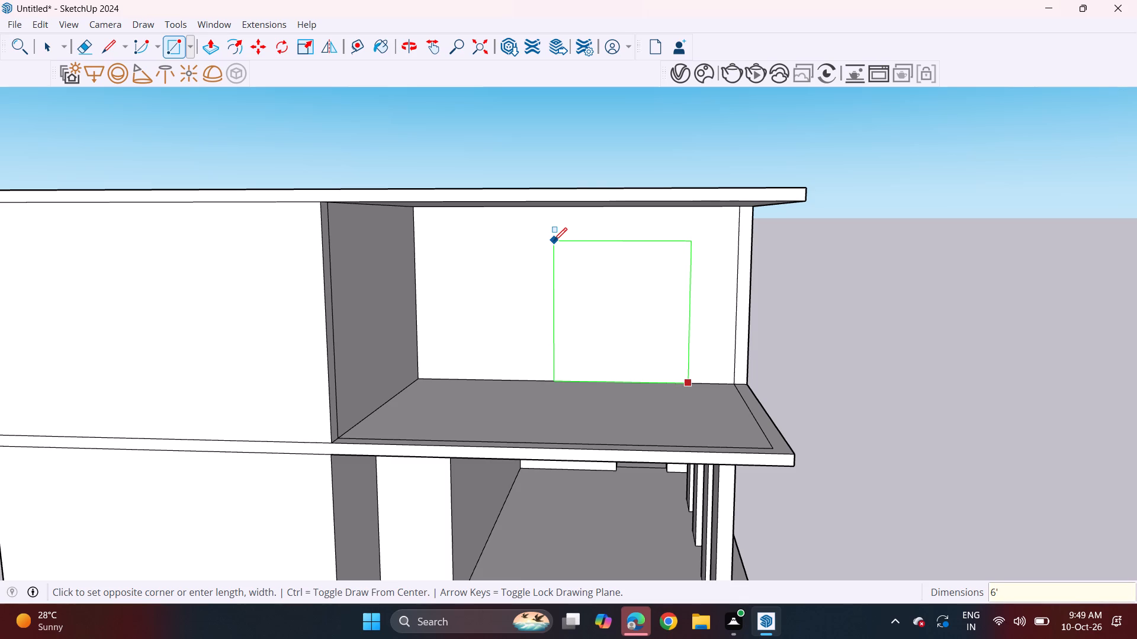
{"action": "key", "text": "7"}
{"action": "key", "text": "BackSpace"}
{"action": "type", "text": ",7'"}
{"action": "key", "text": "Return"}
Push/Pull the 6' by 7' rectangle back through the wall to cut the upper-floor door opening.
{"action": "middle_click_drag", "start_coordinate": [547, 272], "coordinate": [555, 233]}
{"action": "scroll", "coordinate": [558, 230], "scroll_direction": "down", "scroll_amount": 4}
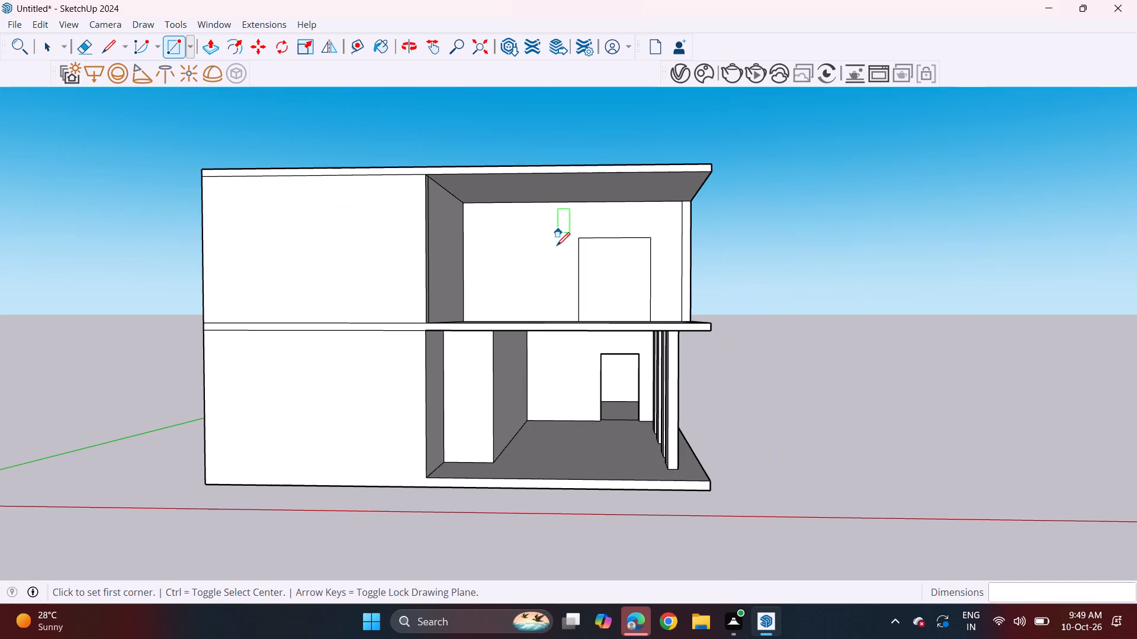
{"action": "middle_click_drag", "start_coordinate": [539, 320], "coordinate": [442, 405]}
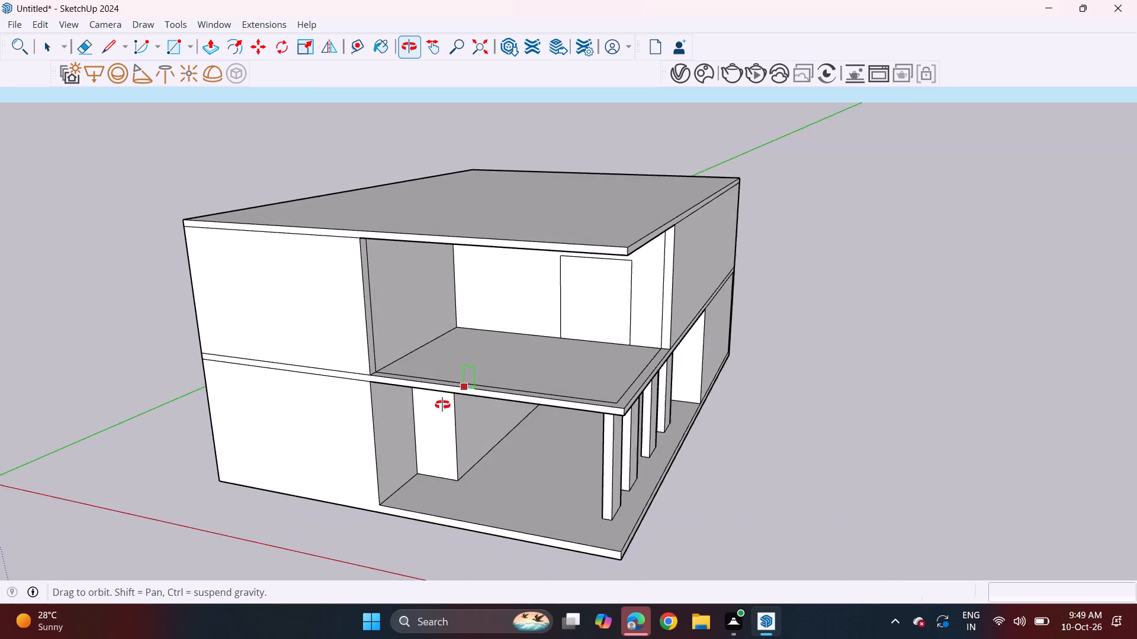
{"action": "middle_click_drag", "start_coordinate": [442, 405], "coordinate": [417, 411]}
{"action": "left_click", "coordinate": [208, 46]}
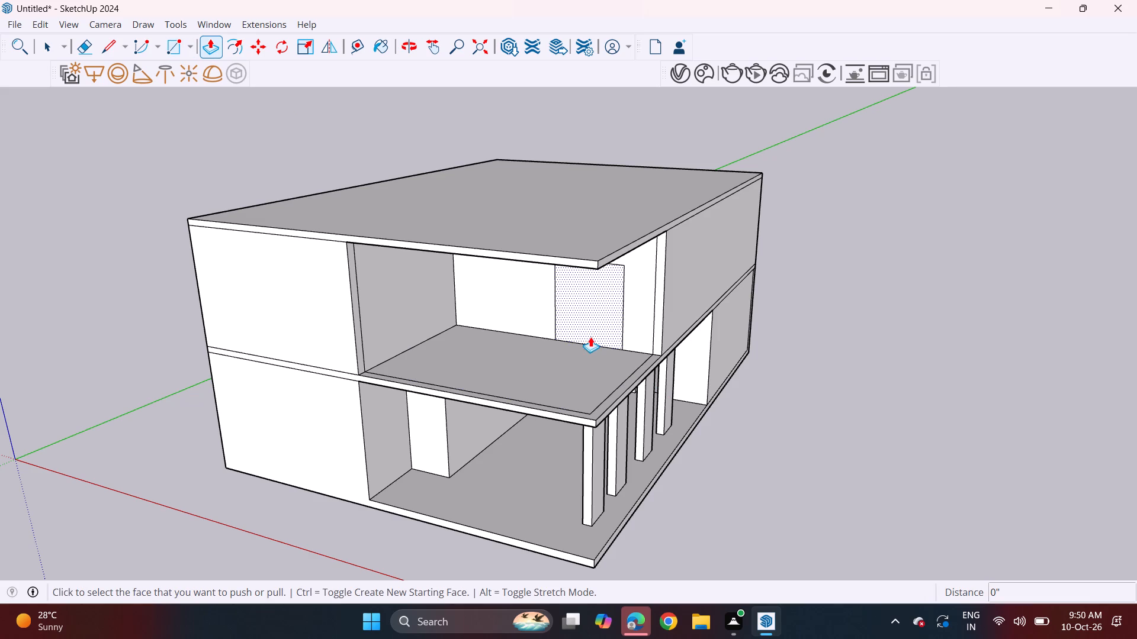
{"action": "left_click", "coordinate": [590, 331]}
{"action": "double_click", "coordinate": [596, 322]}
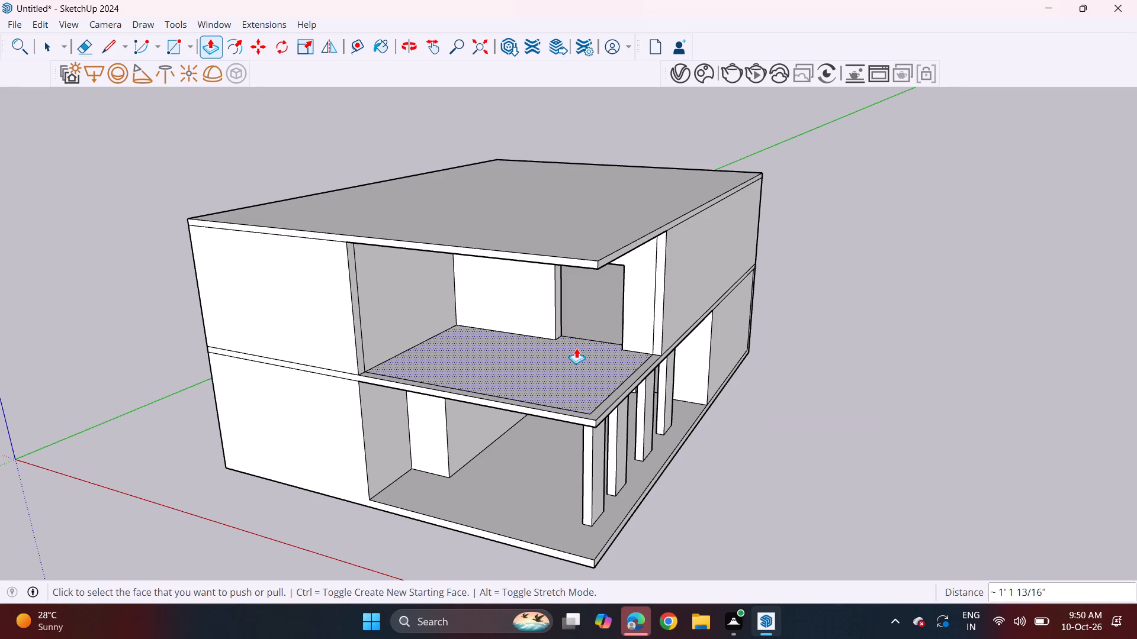
{"action": "middle_click_drag", "start_coordinate": [579, 343], "coordinate": [693, 266]}
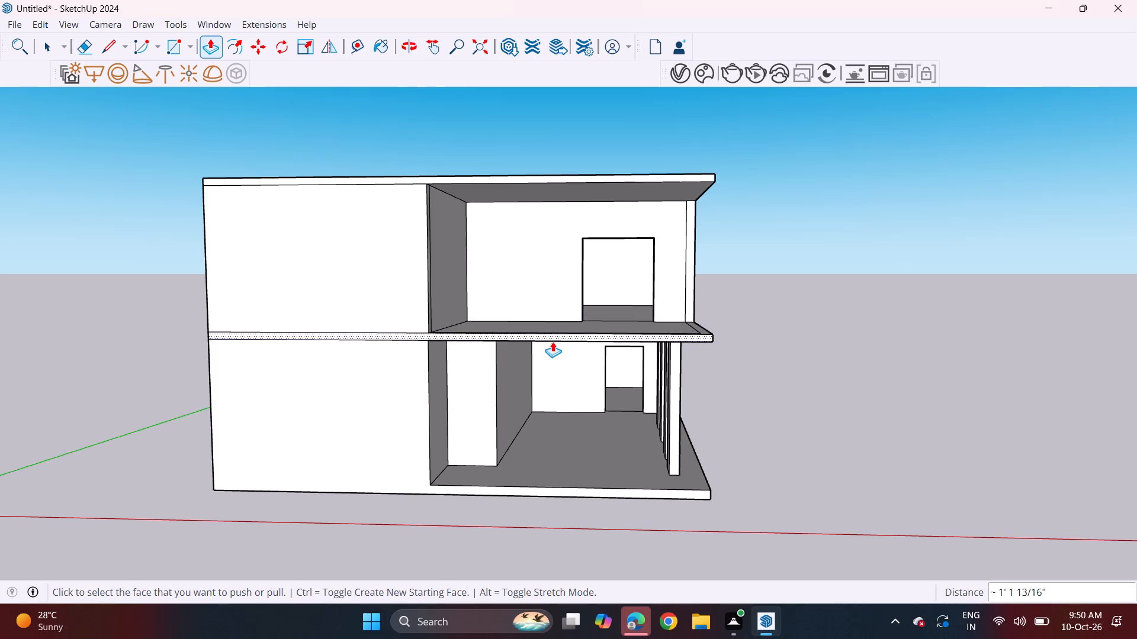
{"action": "key", "text": "space"}
{"action": "middle_click_drag", "start_coordinate": [370, 259], "coordinate": [410, 269]}
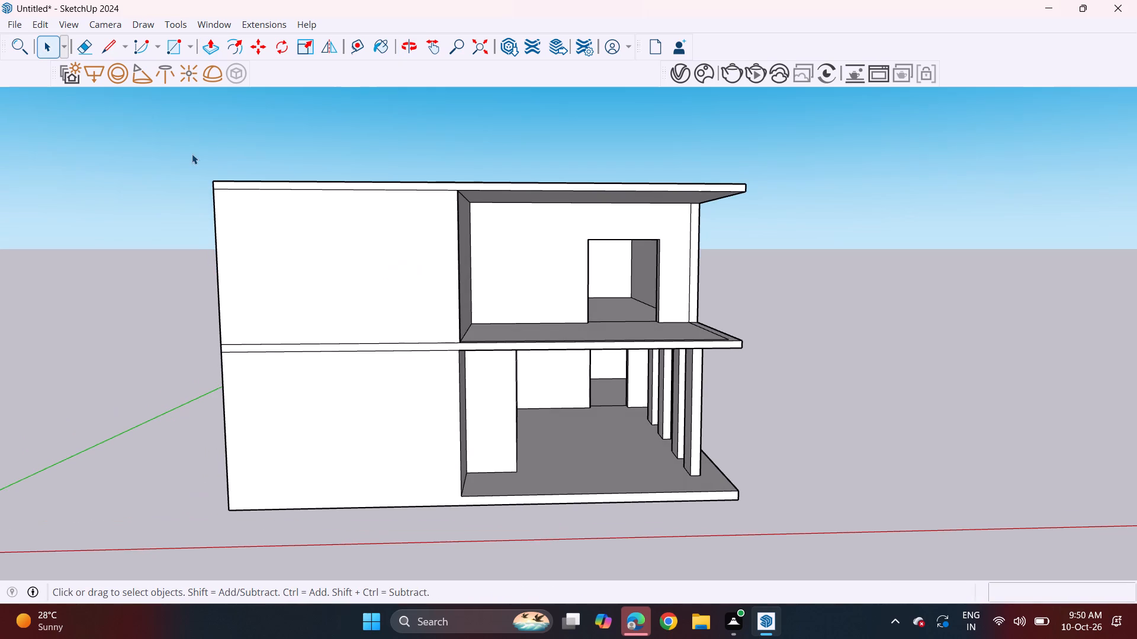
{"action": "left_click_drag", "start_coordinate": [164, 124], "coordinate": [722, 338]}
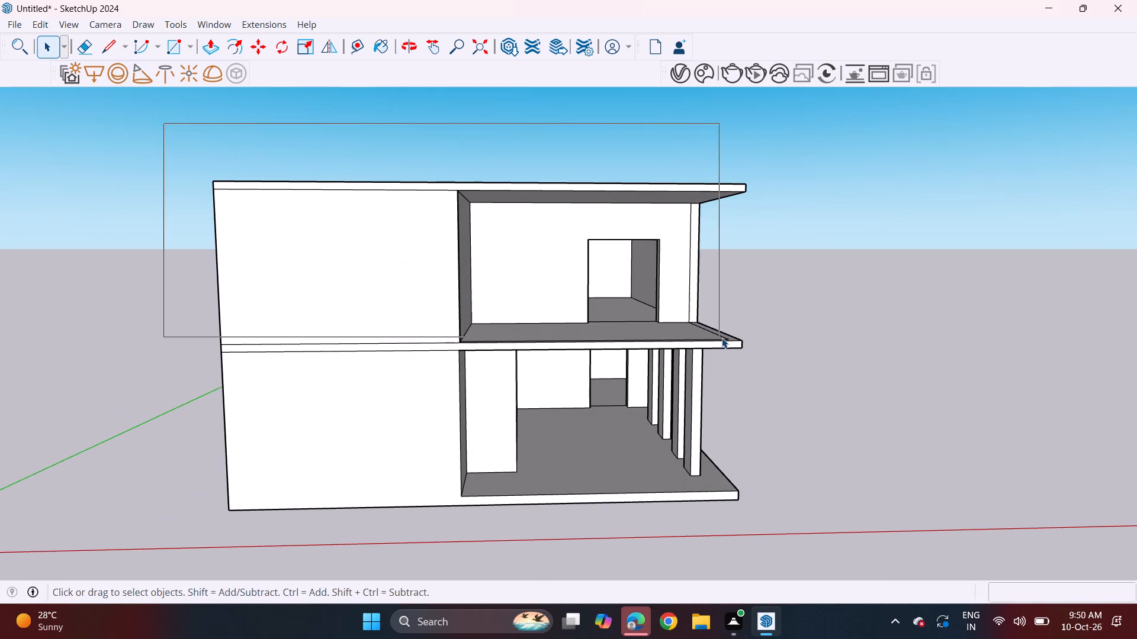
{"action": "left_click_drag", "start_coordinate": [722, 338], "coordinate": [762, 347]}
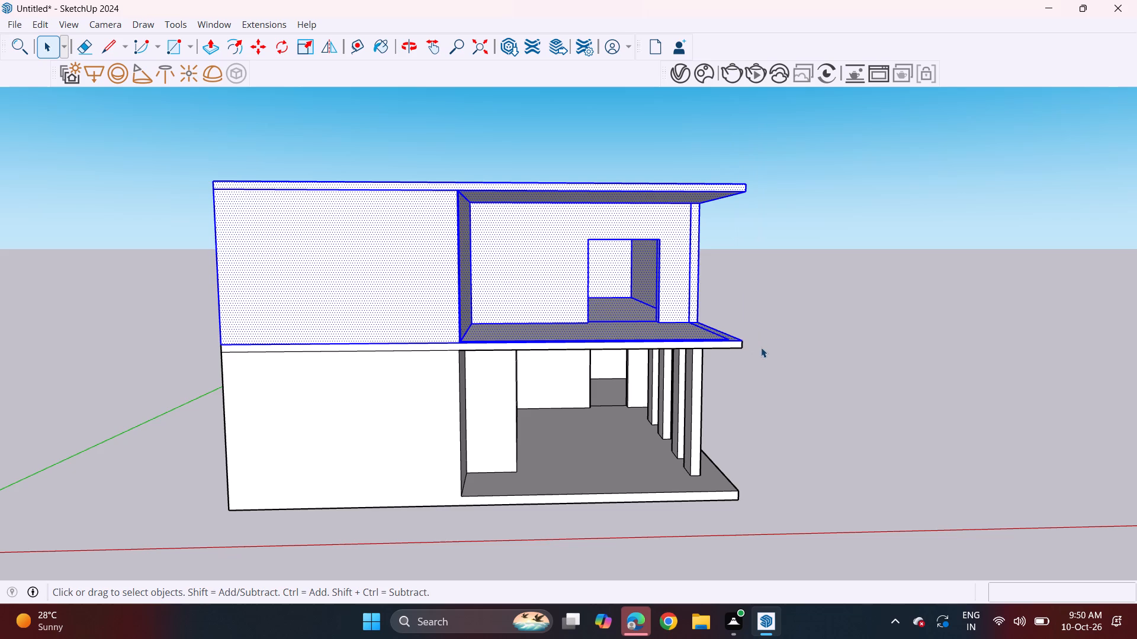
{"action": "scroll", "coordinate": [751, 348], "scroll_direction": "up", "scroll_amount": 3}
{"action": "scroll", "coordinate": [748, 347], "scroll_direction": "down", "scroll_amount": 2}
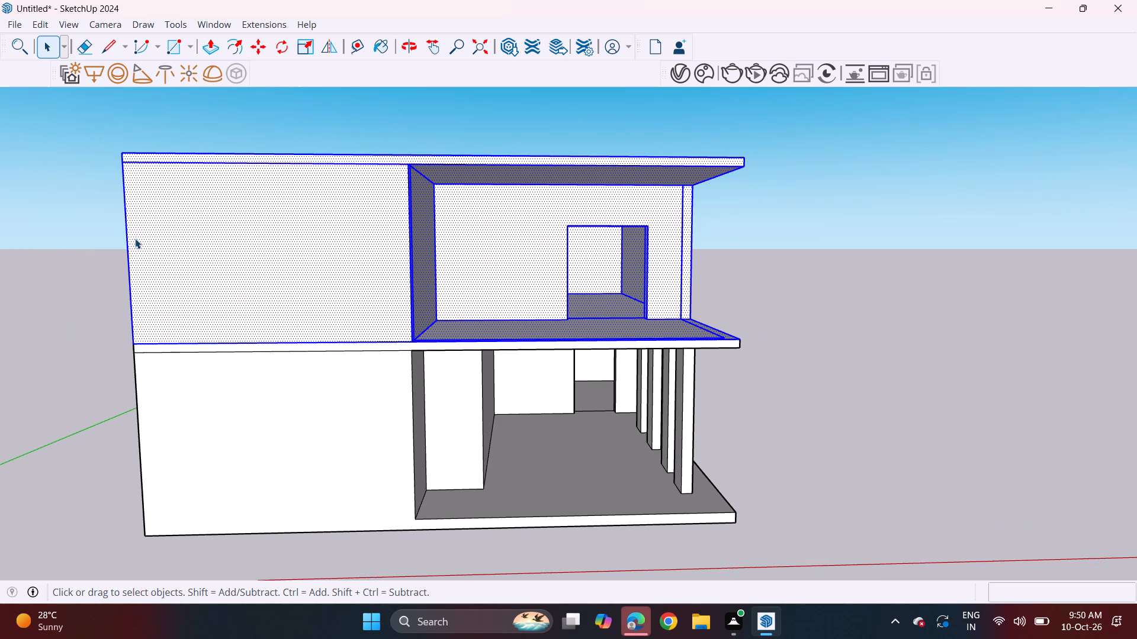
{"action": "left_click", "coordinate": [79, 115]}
Copy the whole upper floor with its floor and roof slabs 10' 6" straight up as another storey, leaving out the side edges of the porch column tops.
{"action": "left_click_drag", "start_coordinate": [77, 112], "coordinate": [703, 360]}
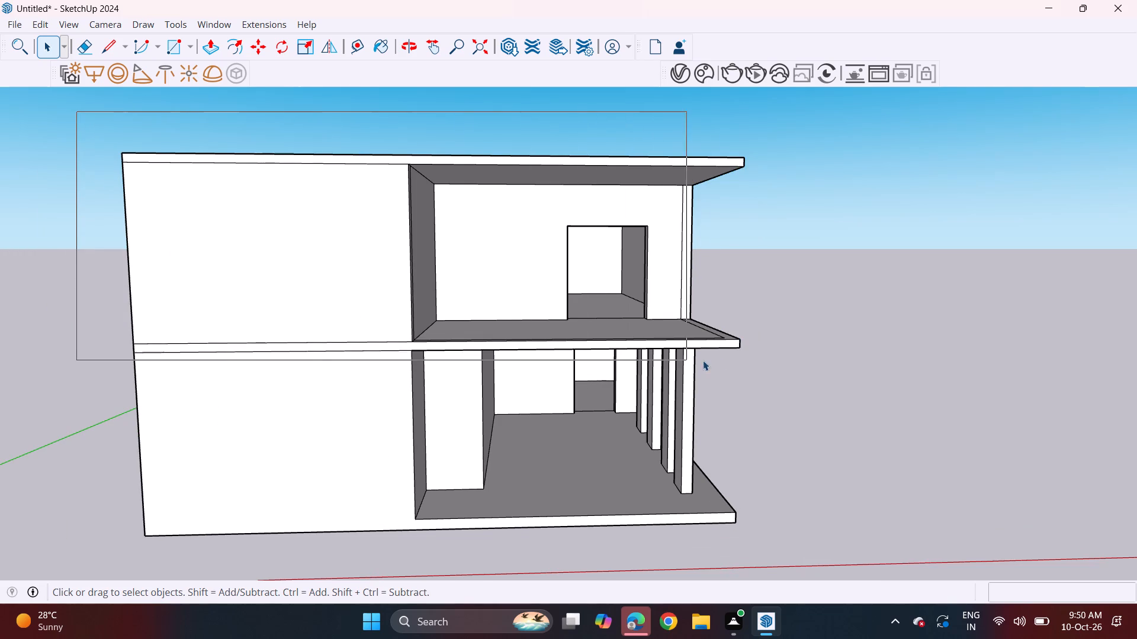
{"action": "left_click_drag", "start_coordinate": [703, 360], "coordinate": [769, 351]}
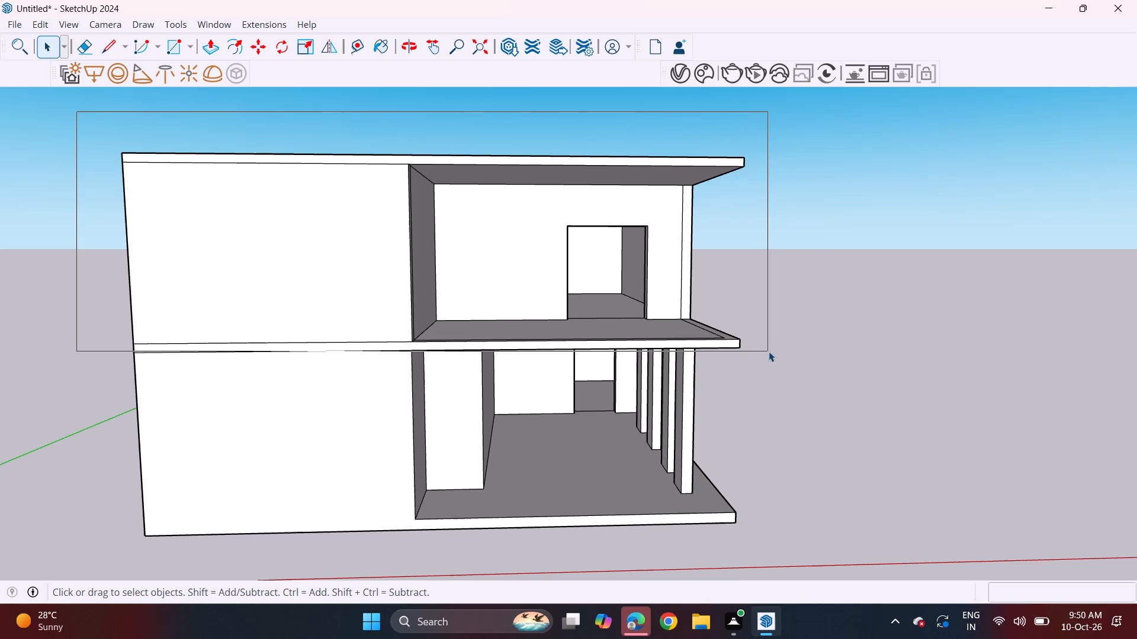
{"action": "left_click_drag", "start_coordinate": [769, 351], "coordinate": [776, 355]}
{"action": "middle_click_drag", "start_coordinate": [742, 365], "coordinate": [735, 289]}
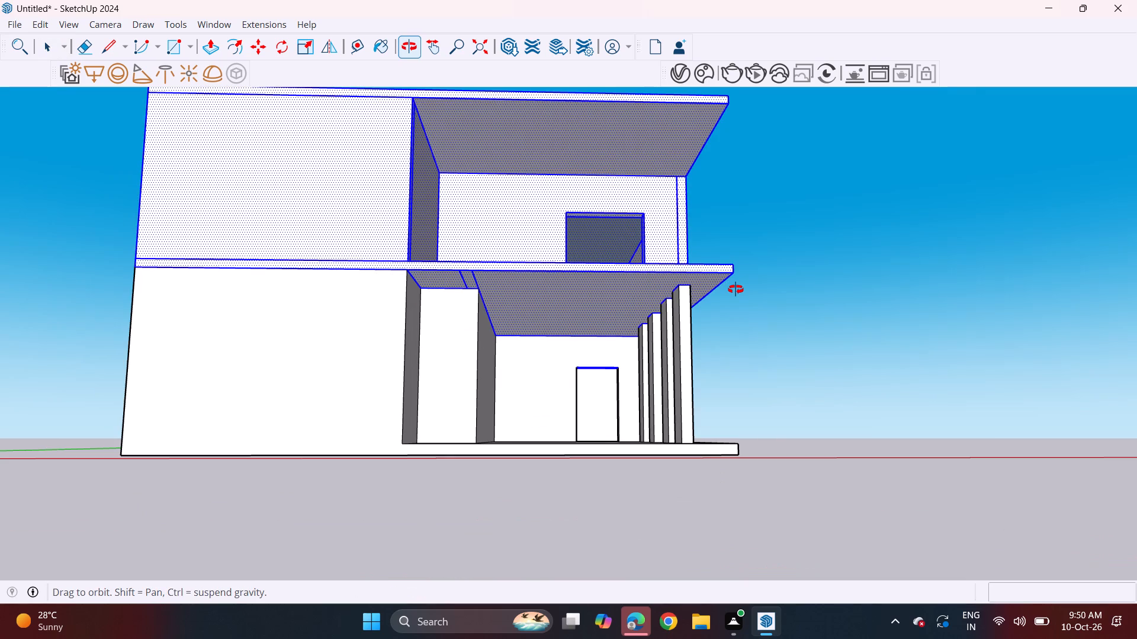
{"action": "middle_click_drag", "start_coordinate": [735, 289], "coordinate": [756, 289]}
{"action": "scroll", "coordinate": [689, 291], "scroll_direction": "up", "scroll_amount": 7}
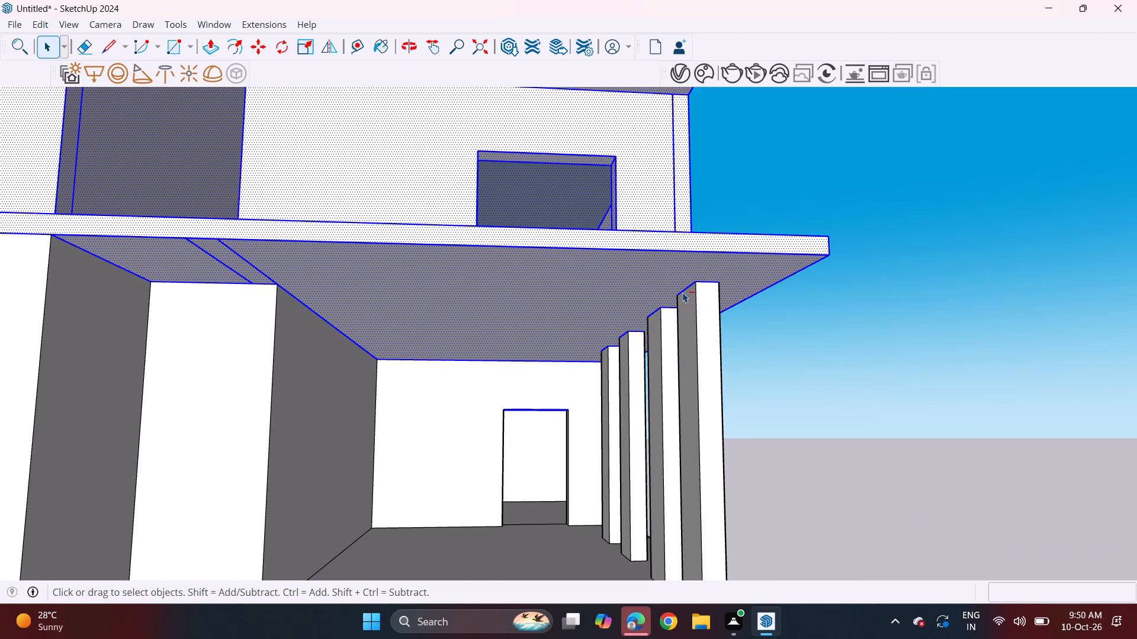
{"action": "left_click", "coordinate": [682, 292], "text": "ctrl+shift"}
{"action": "scroll", "coordinate": [668, 311], "scroll_direction": "up", "scroll_amount": 5, "text": "ctrl+shift"}
{"action": "left_click", "coordinate": [650, 311], "text": "ctrl+shift"}
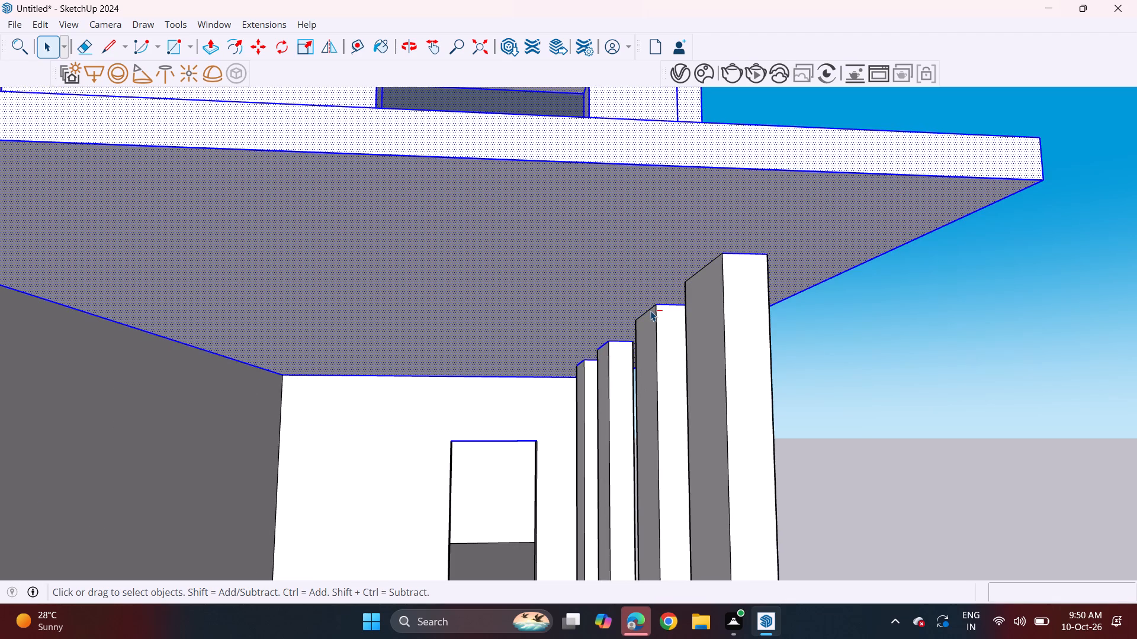
{"action": "left_click", "coordinate": [602, 347], "text": "ctrl+shift"}
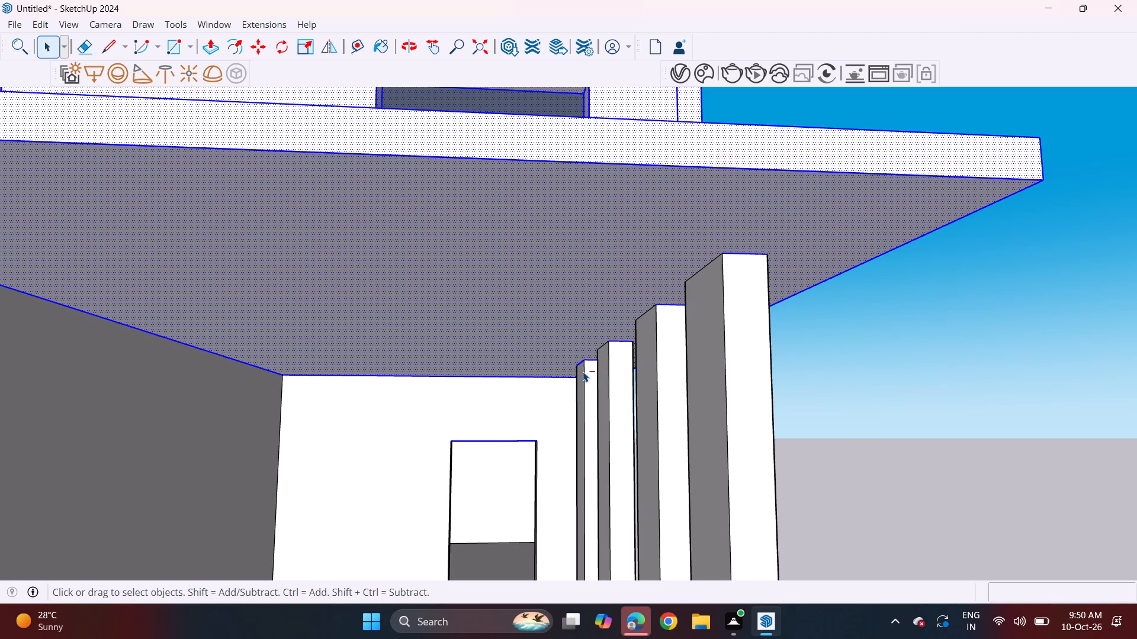
{"action": "left_click", "coordinate": [580, 364], "text": "ctrl+shift"}
{"action": "left_click", "coordinate": [520, 438], "text": "ctrl+shift"}
{"action": "scroll", "coordinate": [419, 359], "scroll_direction": "down", "scroll_amount": 9}
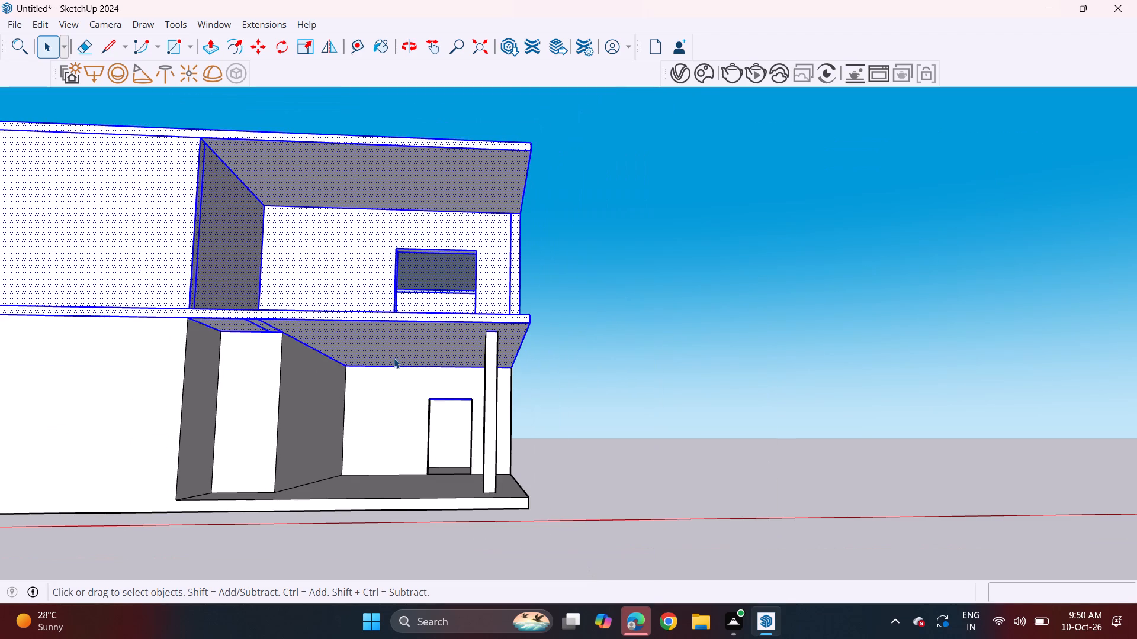
{"action": "middle_click_drag", "start_coordinate": [394, 358], "coordinate": [529, 446], "text": "shift"}
{"action": "key", "text": "m"}
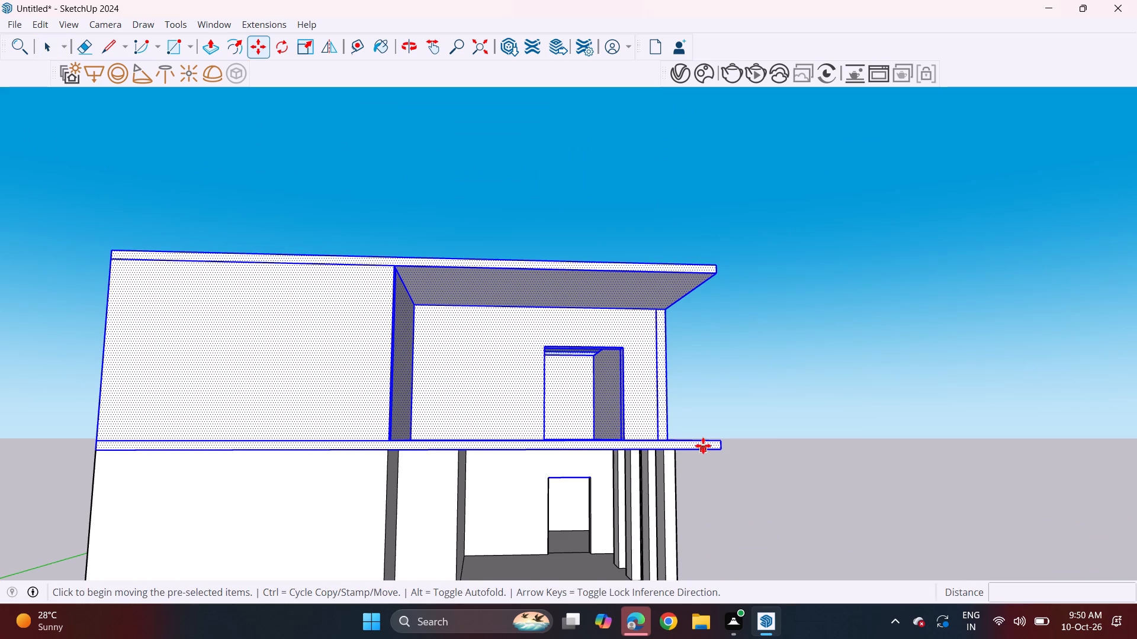
{"action": "left_click", "coordinate": [720, 448]}
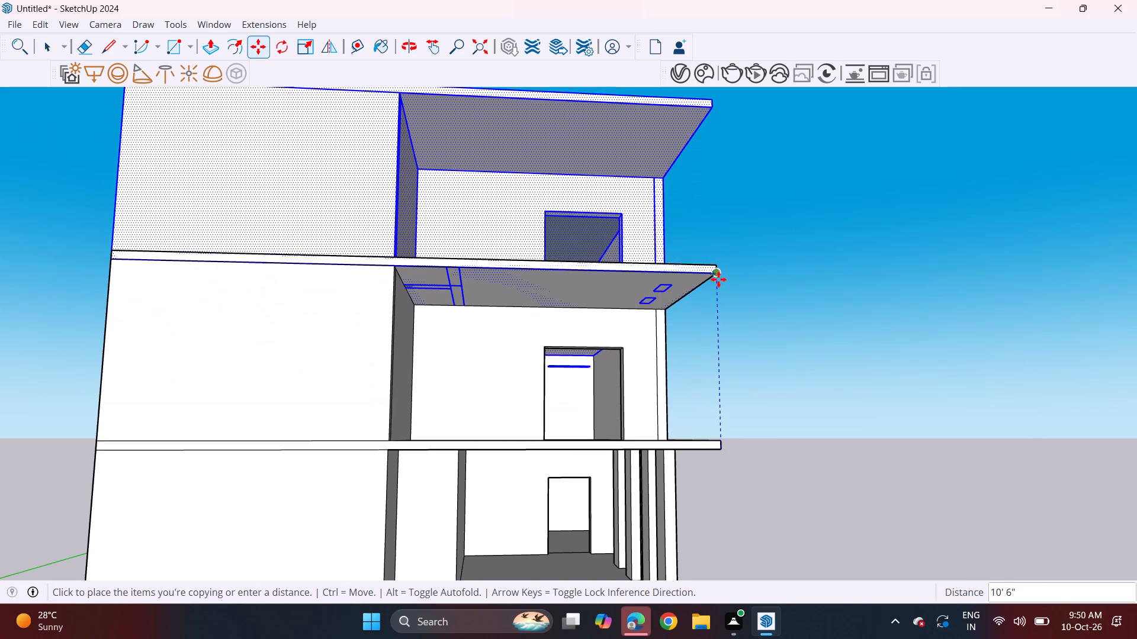
{"action": "left_click", "coordinate": [718, 279]}
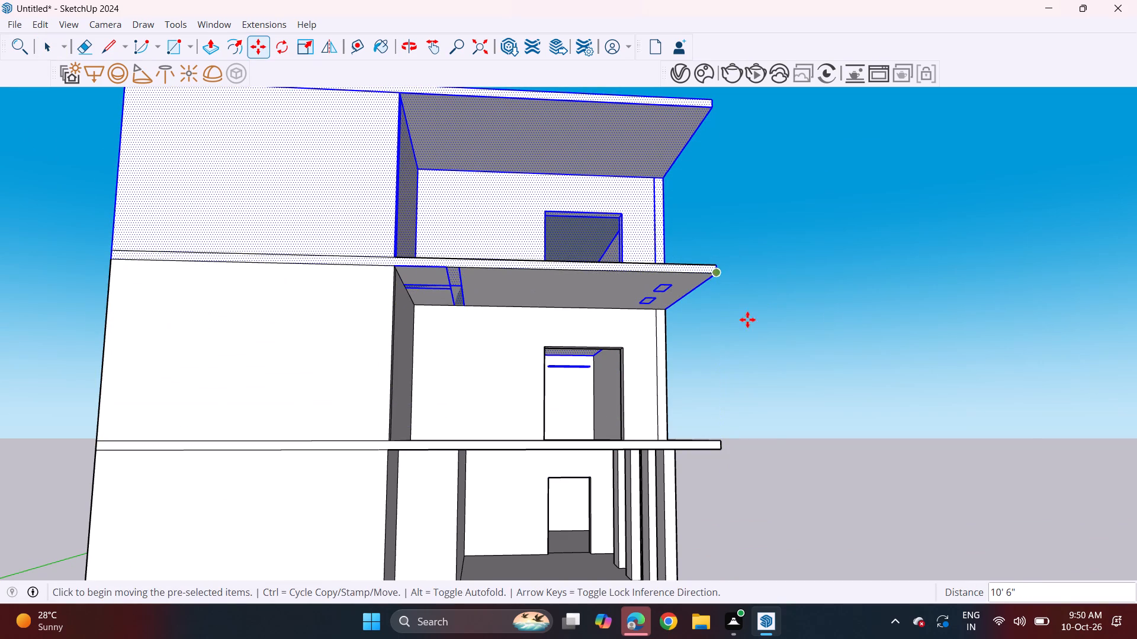
{"action": "middle_click_drag", "start_coordinate": [774, 318], "coordinate": [769, 392]}
{"action": "middle_click_drag", "start_coordinate": [759, 339], "coordinate": [781, 262]}
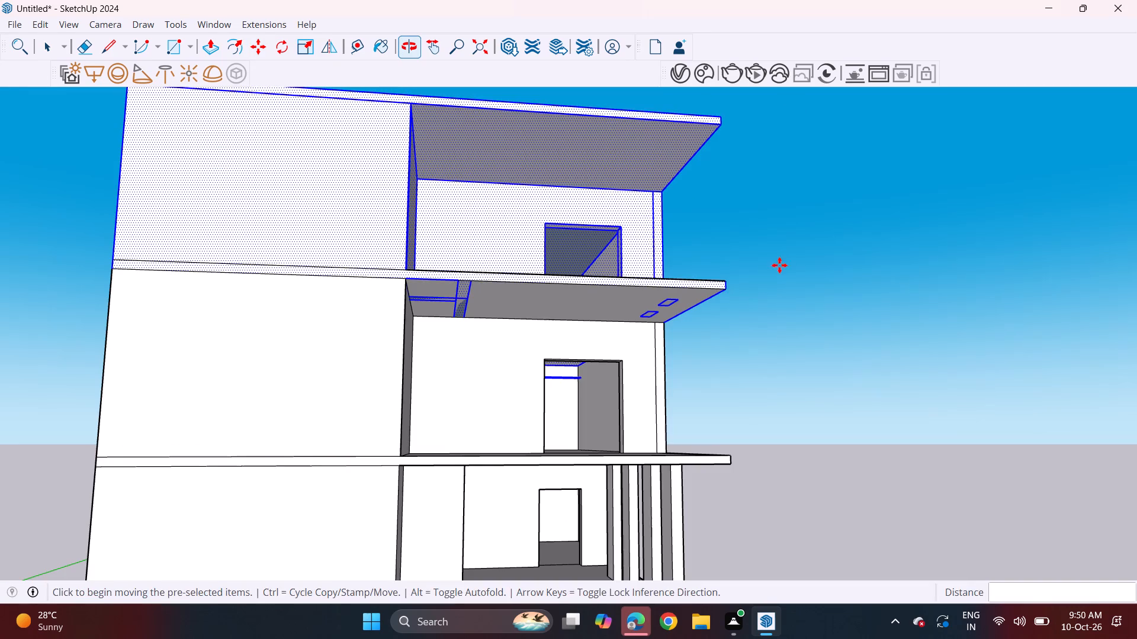
{"action": "key", "text": "space"}
{"action": "left_click", "coordinate": [756, 374]}
Erase the two stray parallel edges crossing the front part of the middle storey's terrace ceiling.
{"action": "scroll", "coordinate": [464, 322], "scroll_direction": "up", "scroll_amount": 3}
{"action": "middle_click_drag", "start_coordinate": [460, 319], "coordinate": [460, 317]}
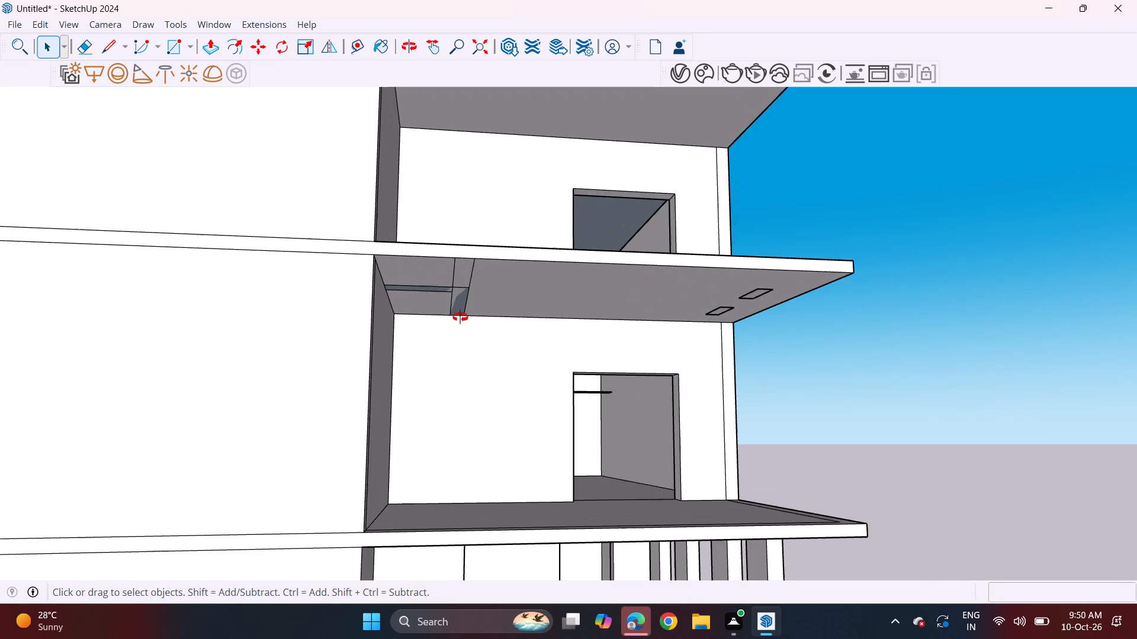
{"action": "middle_click_drag", "start_coordinate": [460, 317], "coordinate": [442, 277]}
{"action": "scroll", "coordinate": [442, 265], "scroll_direction": "up", "scroll_amount": 3}
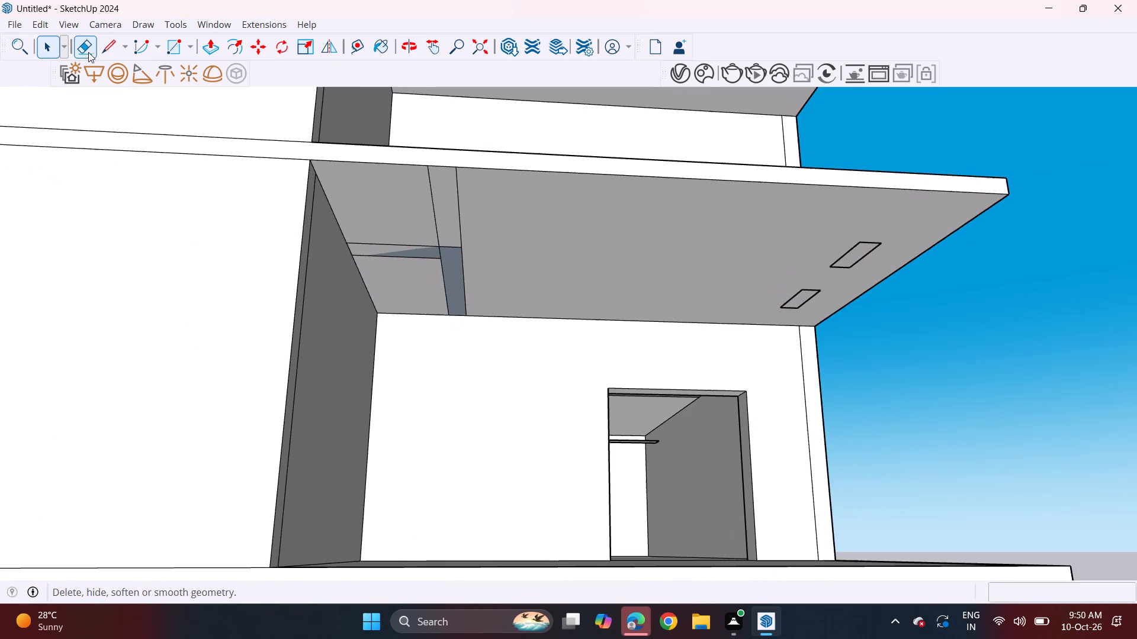
{"action": "left_click", "coordinate": [88, 52]}
{"action": "left_click_drag", "start_coordinate": [424, 197], "coordinate": [432, 199]}
{"action": "left_click_drag", "start_coordinate": [448, 200], "coordinate": [456, 203]}
{"action": "left_click_drag", "start_coordinate": [467, 206], "coordinate": [461, 214]}
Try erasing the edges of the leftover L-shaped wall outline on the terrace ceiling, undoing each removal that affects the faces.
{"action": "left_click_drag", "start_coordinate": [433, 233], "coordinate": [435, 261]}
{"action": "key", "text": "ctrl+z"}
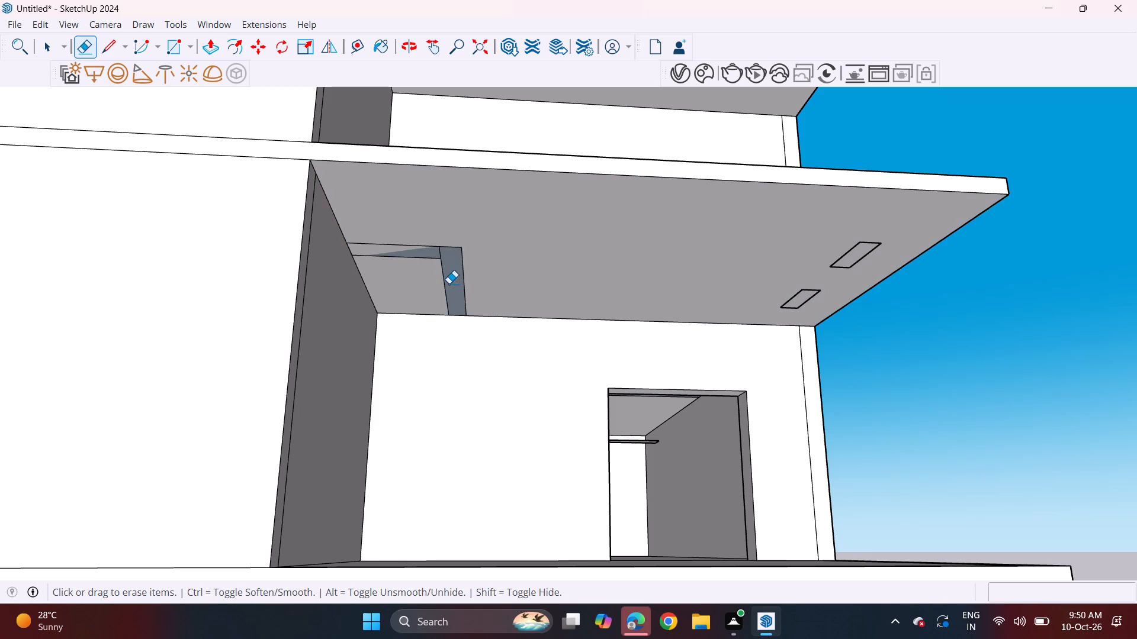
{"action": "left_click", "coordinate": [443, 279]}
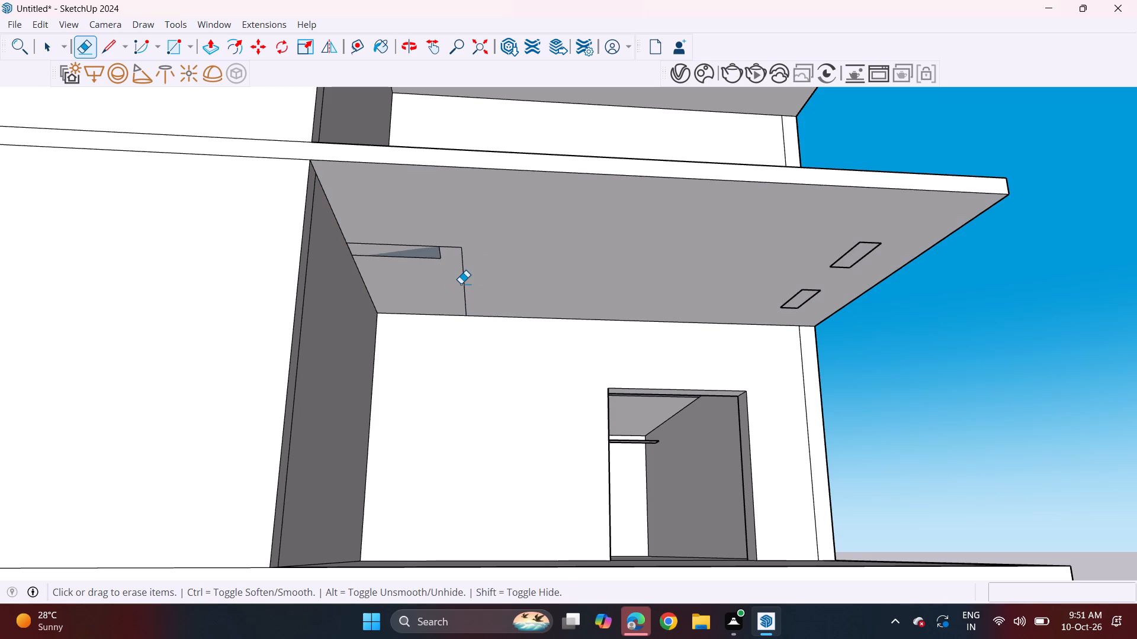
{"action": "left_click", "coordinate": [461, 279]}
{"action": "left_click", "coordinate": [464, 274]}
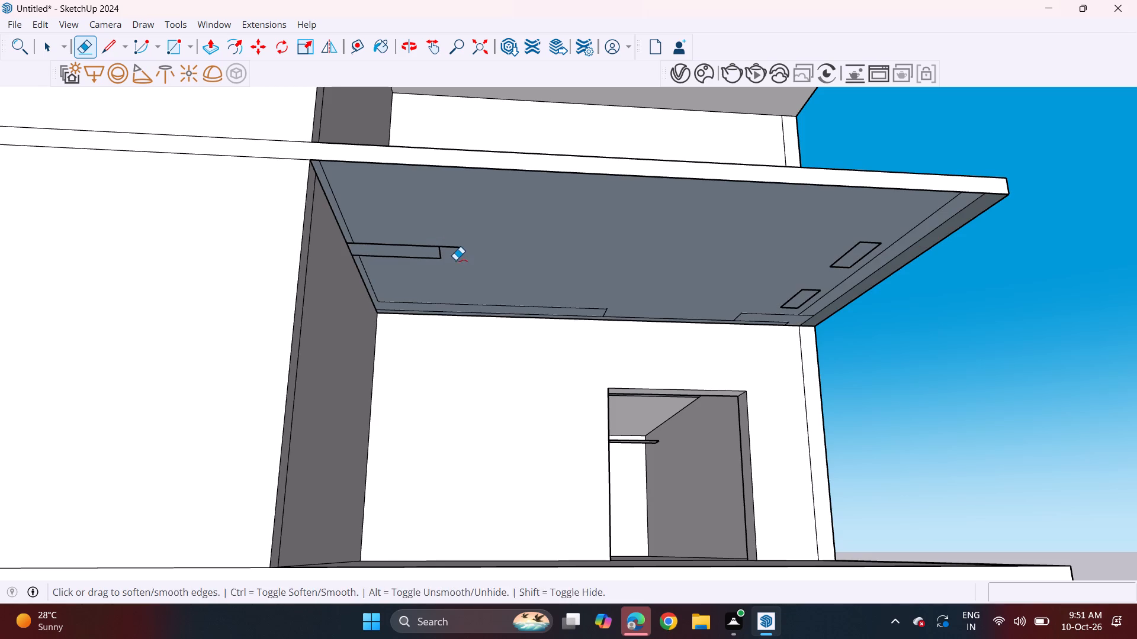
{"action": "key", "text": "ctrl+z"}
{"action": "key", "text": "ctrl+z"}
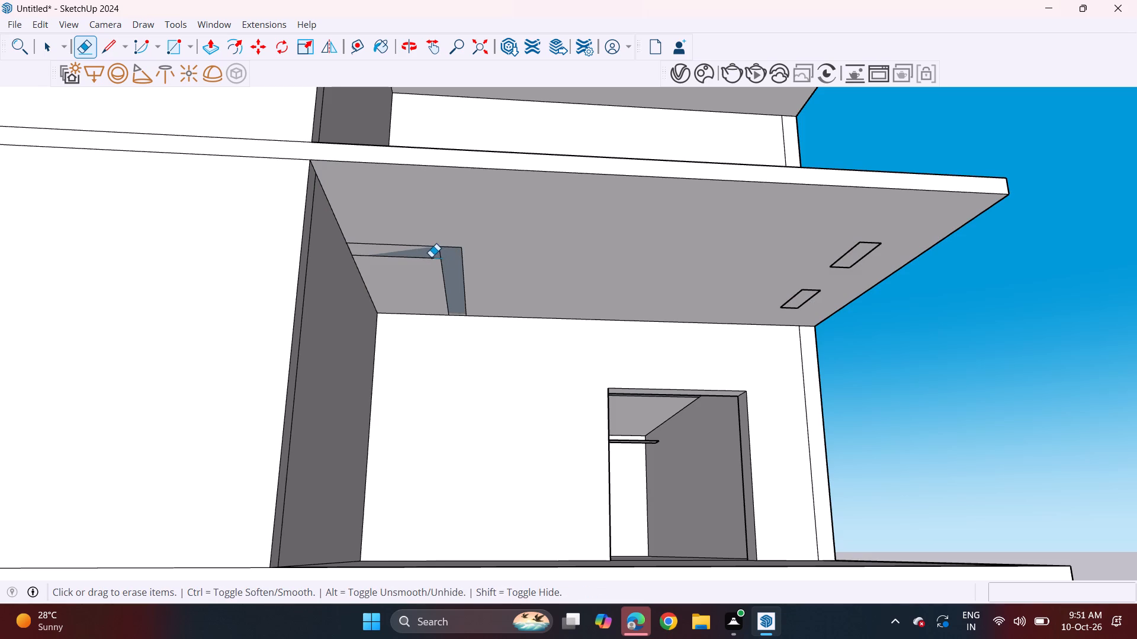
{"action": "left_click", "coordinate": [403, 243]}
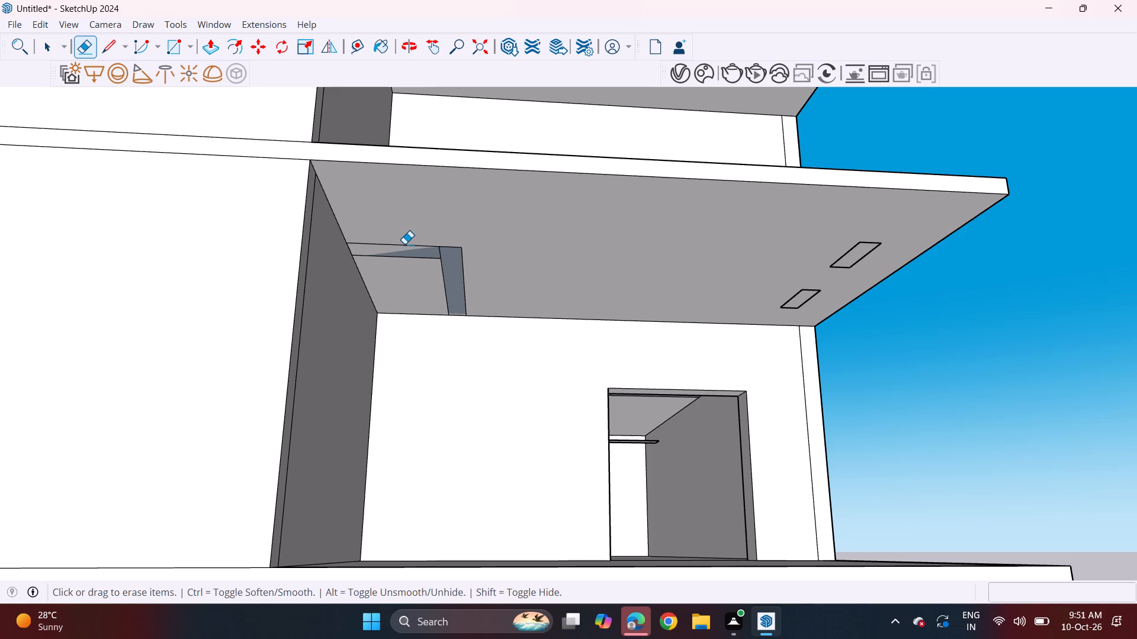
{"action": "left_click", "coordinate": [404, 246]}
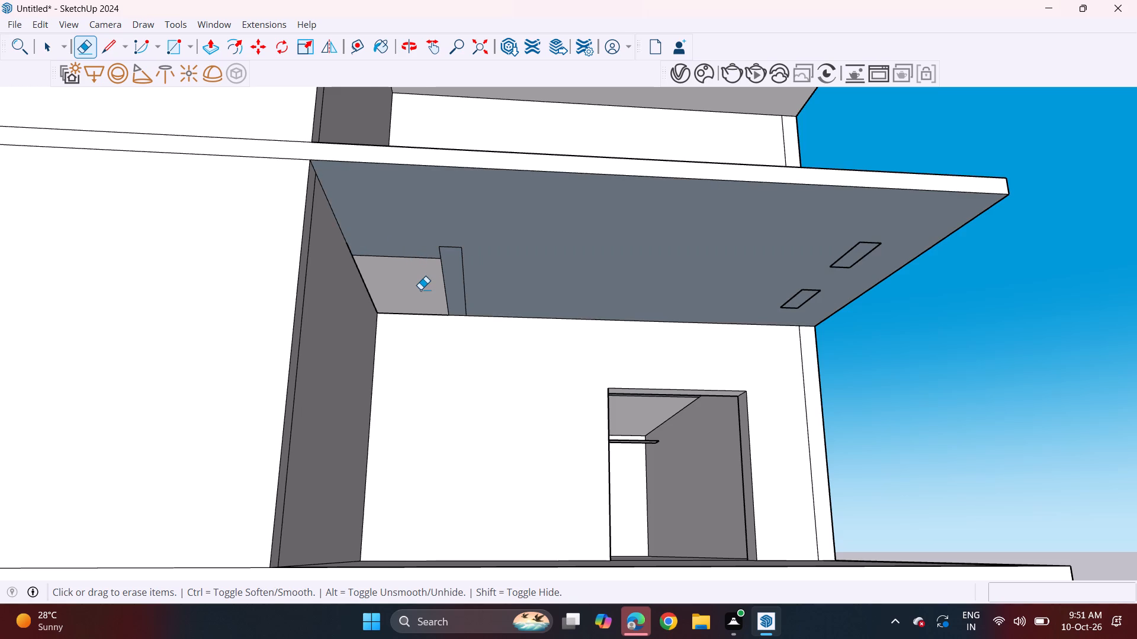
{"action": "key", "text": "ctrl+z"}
Erase the two small column-top rectangles from the outer side of the middle storey's terrace ceiling.
{"action": "scroll", "coordinate": [420, 291], "scroll_direction": "down", "scroll_amount": 9}
{"action": "middle_click_drag", "start_coordinate": [422, 291], "coordinate": [438, 364]}
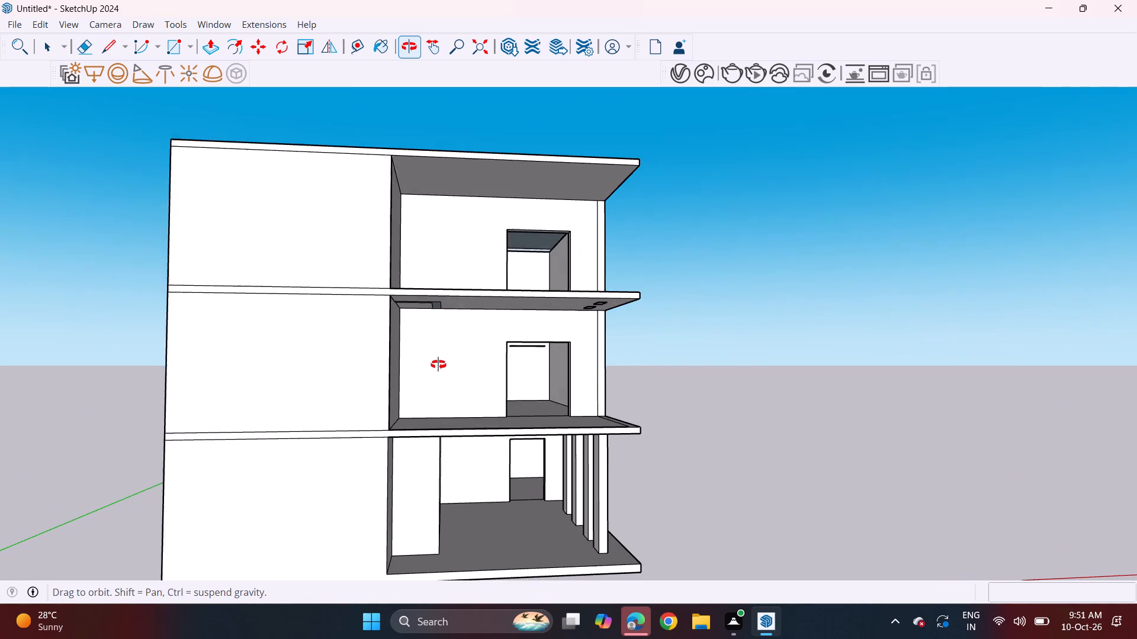
{"action": "middle_click_drag", "start_coordinate": [438, 364], "coordinate": [438, 366]}
{"action": "scroll", "coordinate": [438, 361], "scroll_direction": "down", "scroll_amount": 2}
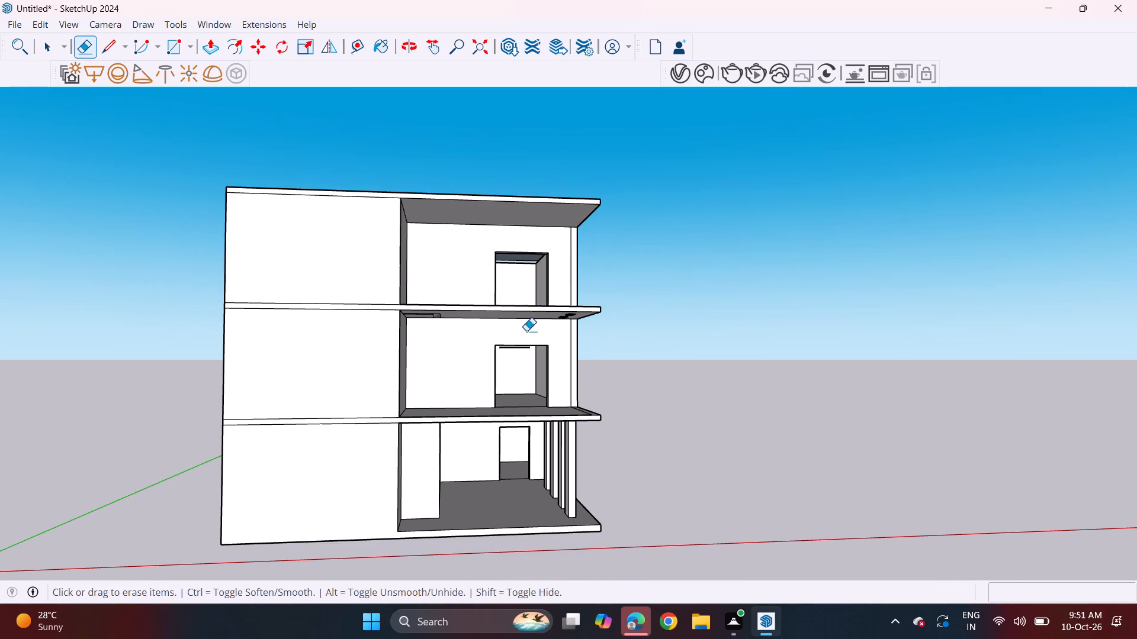
{"action": "middle_click_drag", "start_coordinate": [529, 329], "coordinate": [529, 237]}
{"action": "scroll", "coordinate": [556, 293], "scroll_direction": "up", "scroll_amount": 9}
{"action": "left_click", "coordinate": [579, 263]}
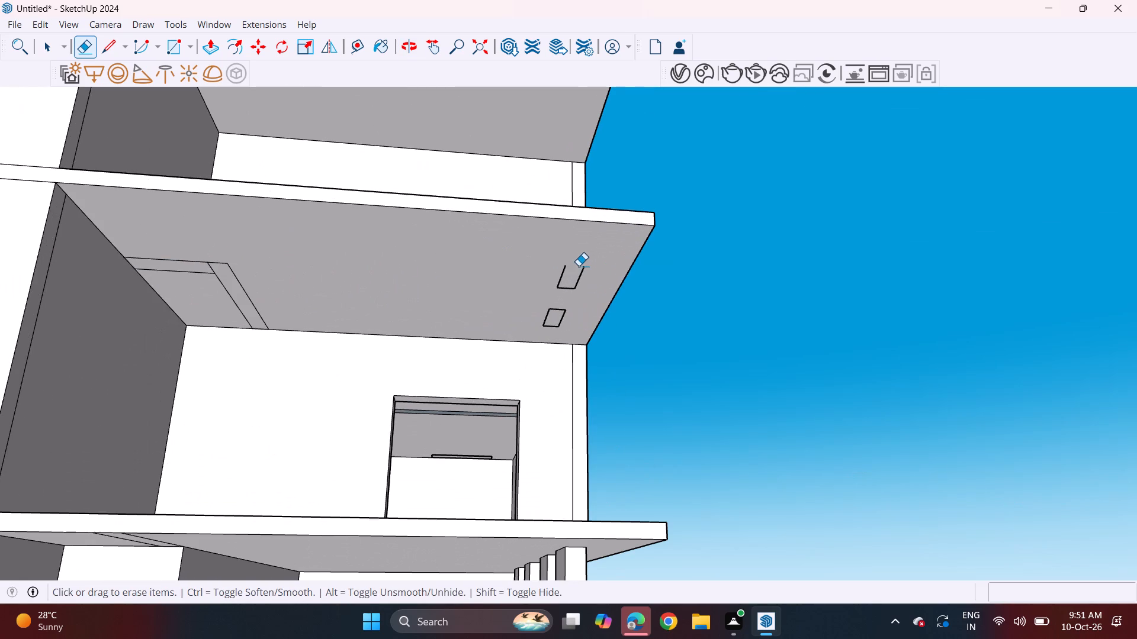
{"action": "left_click_drag", "start_coordinate": [558, 279], "coordinate": [578, 283]}
{"action": "left_click_drag", "start_coordinate": [578, 283], "coordinate": [570, 292]}
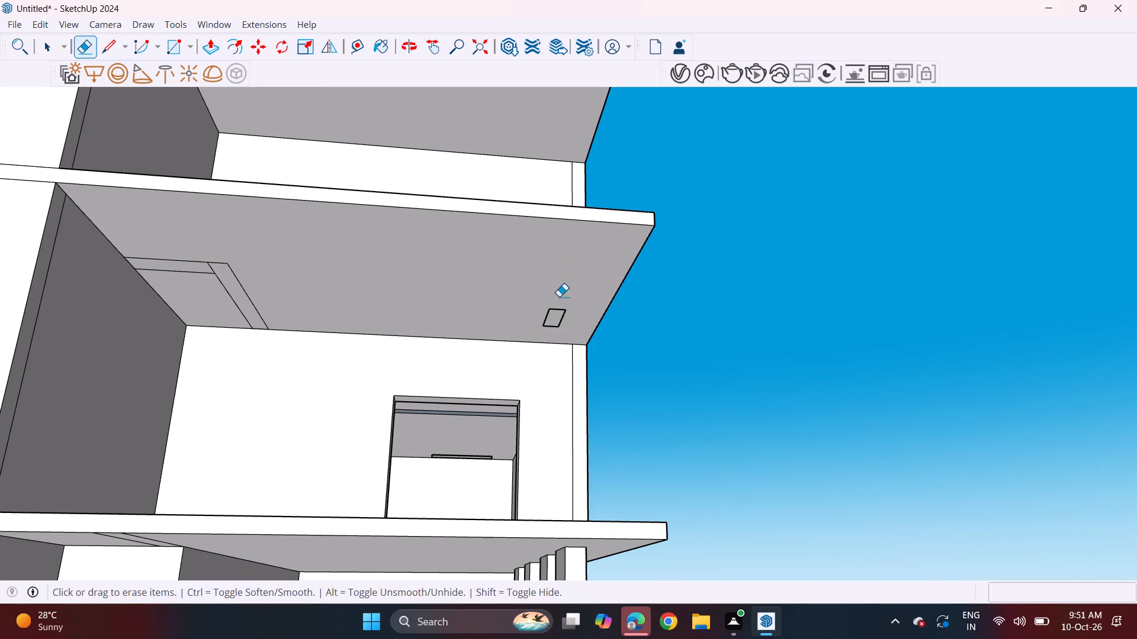
{"action": "left_click_drag", "start_coordinate": [551, 314], "coordinate": [551, 321]}
{"action": "left_click", "coordinate": [564, 318]}
{"action": "left_click", "coordinate": [561, 309]}
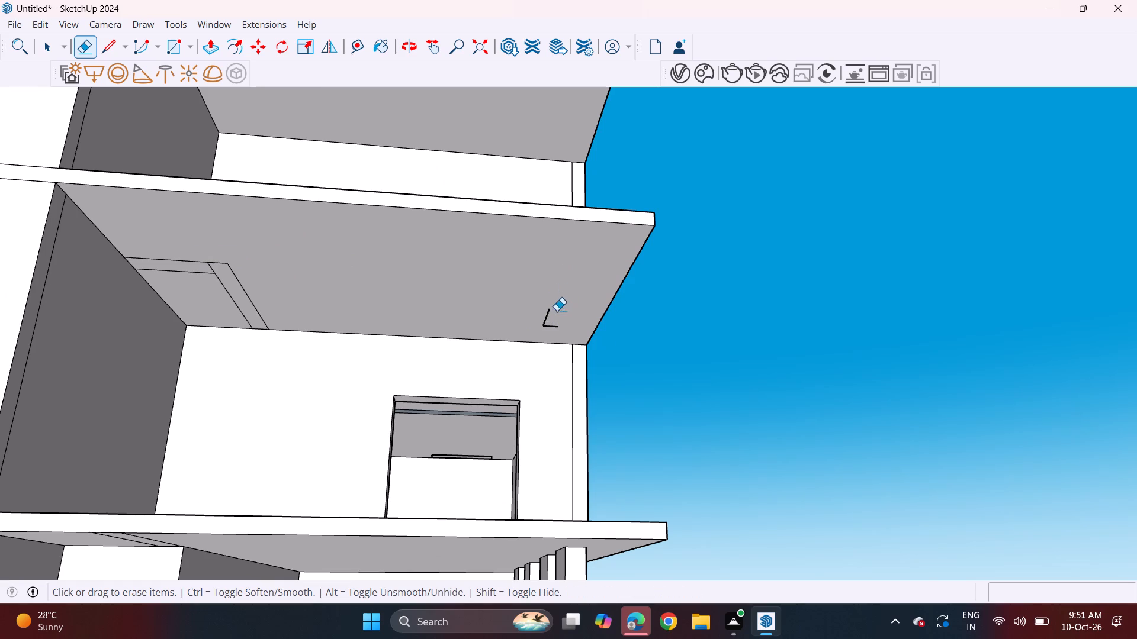
{"action": "left_click", "coordinate": [548, 318]}
{"action": "left_click", "coordinate": [548, 325]}
Erase the stray floating edges and the thin ceiling strip inside the room behind the middle storey's door opening.
{"action": "scroll", "coordinate": [544, 318], "scroll_direction": "down", "scroll_amount": 4}
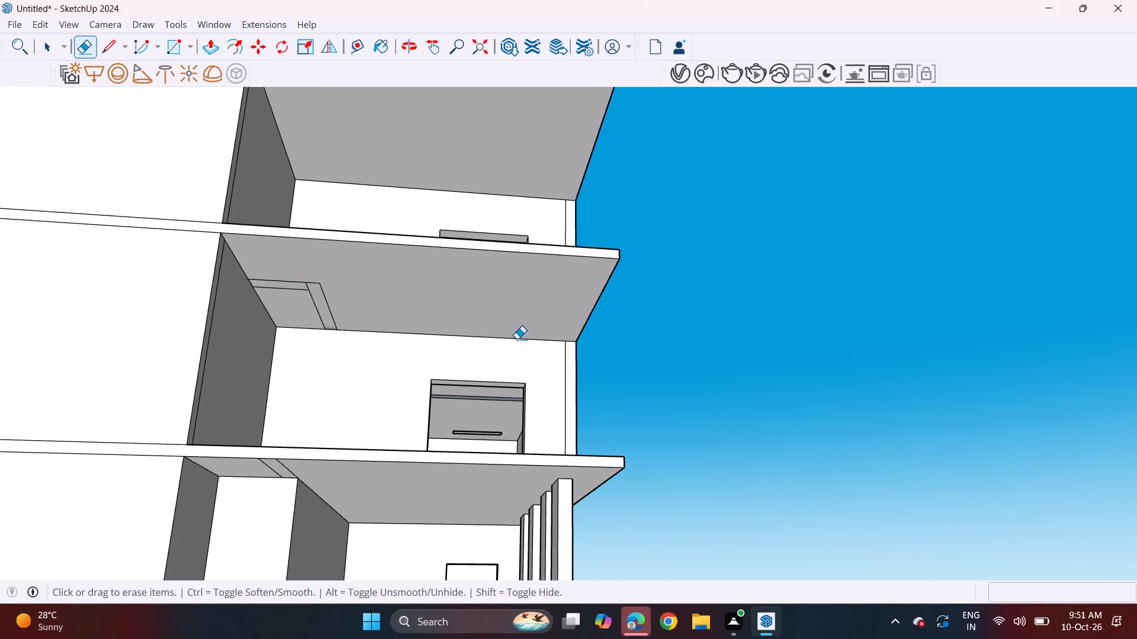
{"action": "scroll", "coordinate": [517, 339], "scroll_direction": "down", "scroll_amount": 1}
{"action": "middle_click_drag", "start_coordinate": [480, 425], "coordinate": [455, 477]}
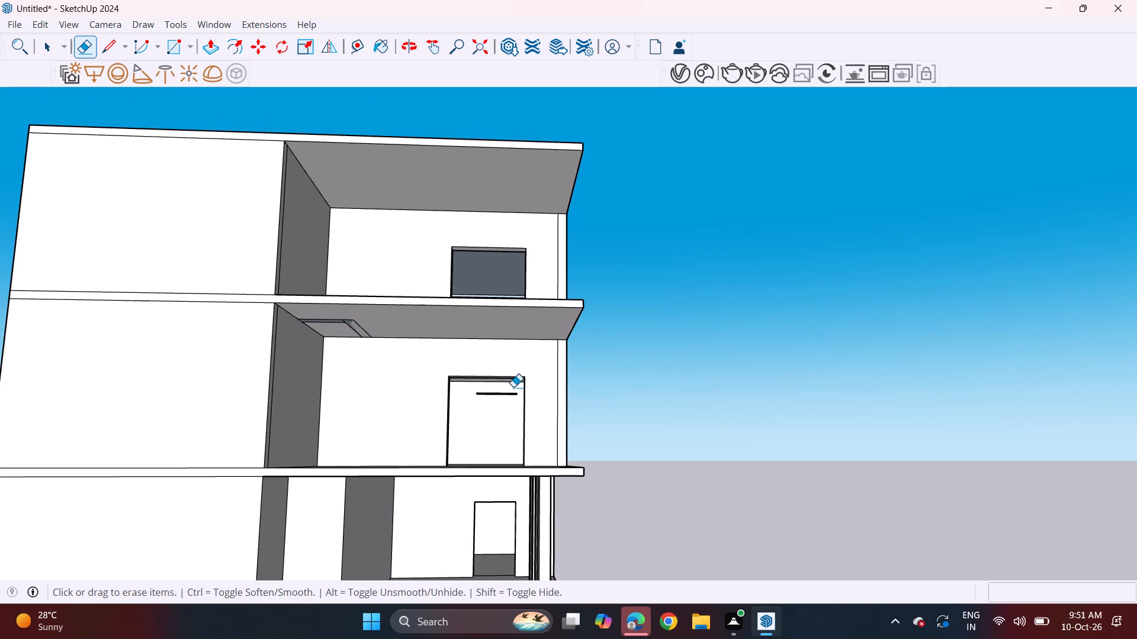
{"action": "left_click", "coordinate": [508, 391]}
{"action": "middle_click_drag", "start_coordinate": [505, 398], "coordinate": [558, 396]}
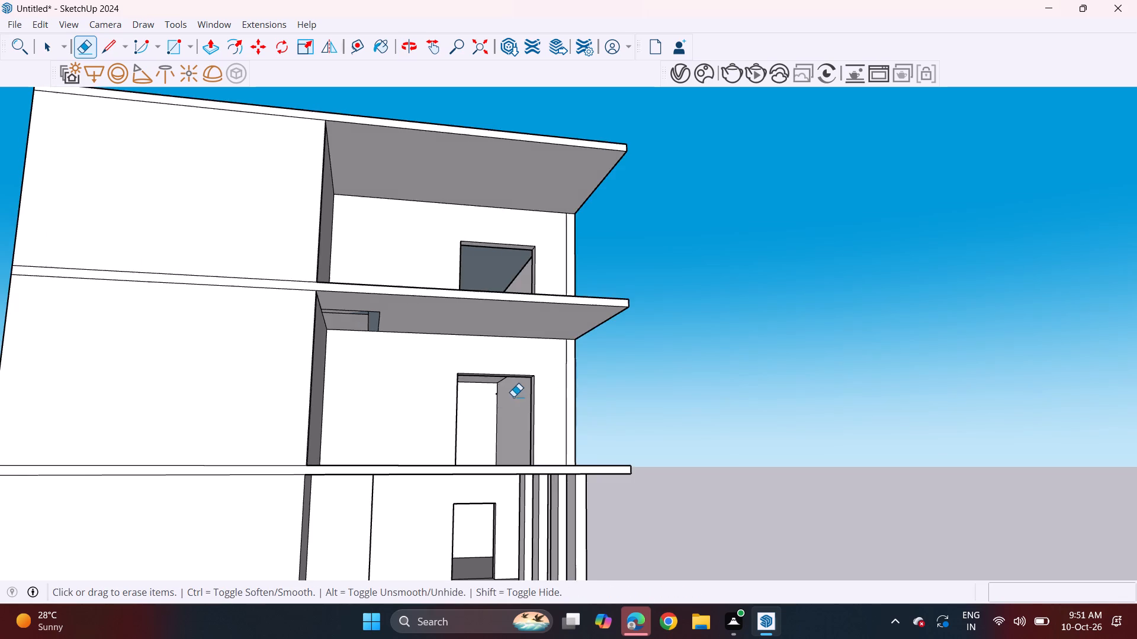
{"action": "scroll", "coordinate": [506, 401], "scroll_direction": "up", "scroll_amount": 9}
{"action": "left_click", "coordinate": [496, 405]}
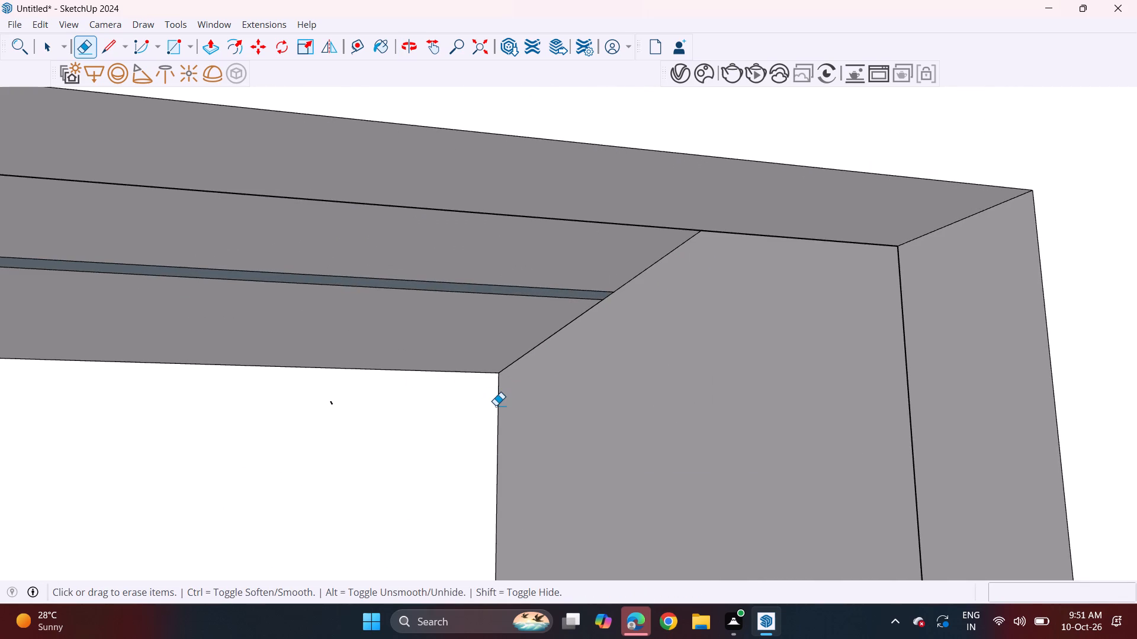
{"action": "left_click", "coordinate": [326, 404]}
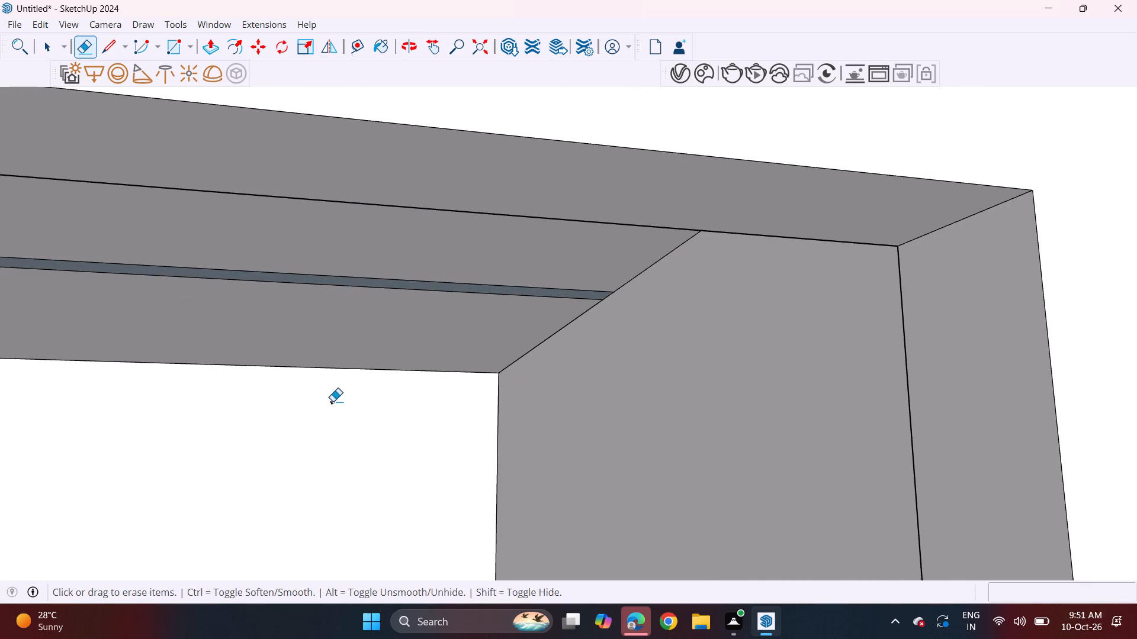
{"action": "left_click", "coordinate": [333, 401]}
{"action": "left_click_drag", "start_coordinate": [371, 275], "coordinate": [368, 291]}
{"action": "scroll", "coordinate": [407, 278], "scroll_direction": "down", "scroll_amount": 4}
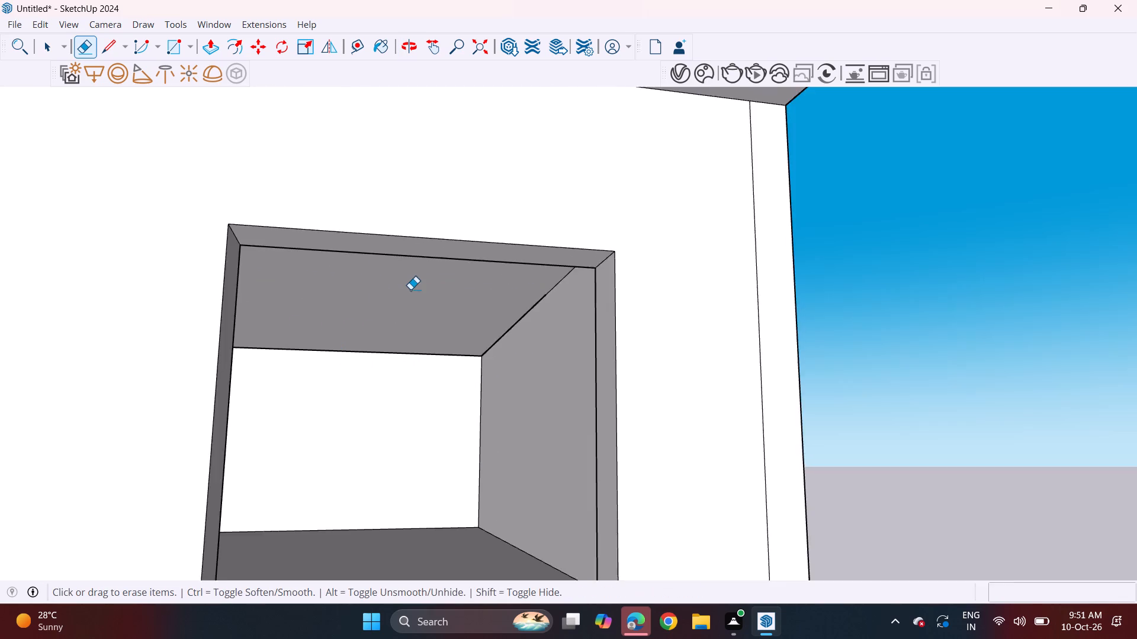
{"action": "scroll", "coordinate": [410, 289], "scroll_direction": "down", "scroll_amount": 3}
Erase the leftover wall-outline edges at the inner corner of the middle storey's terrace ceiling.
{"action": "middle_click_drag", "start_coordinate": [460, 331], "coordinate": [409, 381]}
{"action": "middle_click_drag", "start_coordinate": [361, 374], "coordinate": [546, 370], "text": "shift"}
{"action": "scroll", "coordinate": [539, 364], "scroll_direction": "down", "scroll_amount": 1}
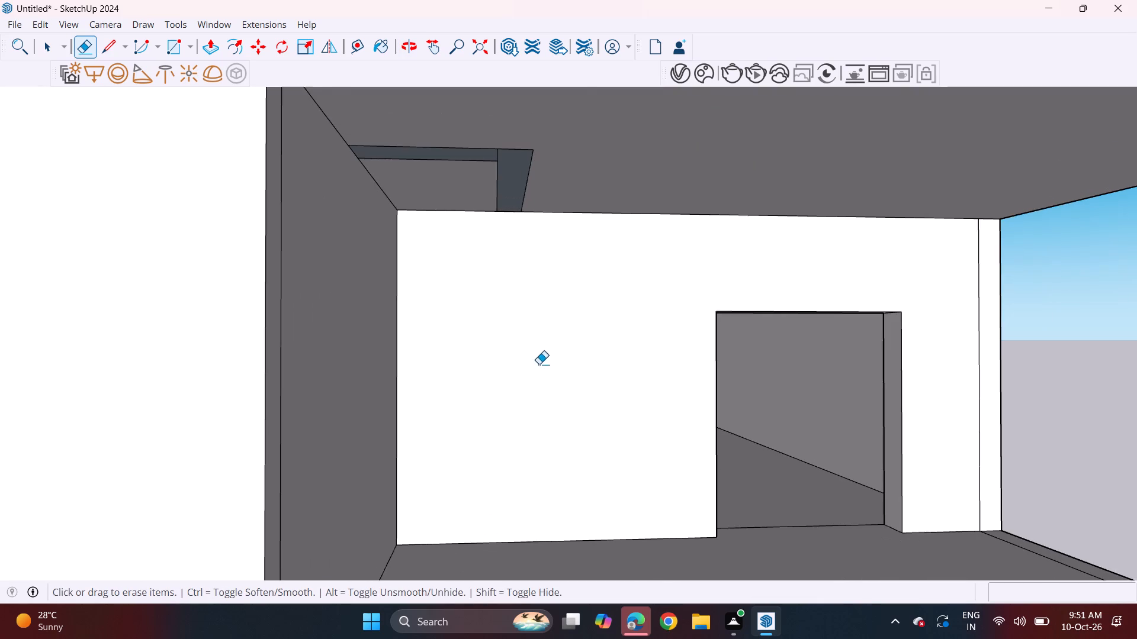
{"action": "scroll", "coordinate": [460, 243], "scroll_direction": "up", "scroll_amount": 3}
{"action": "scroll", "coordinate": [444, 167], "scroll_direction": "down", "scroll_amount": 2}
{"action": "left_click", "coordinate": [548, 157]}
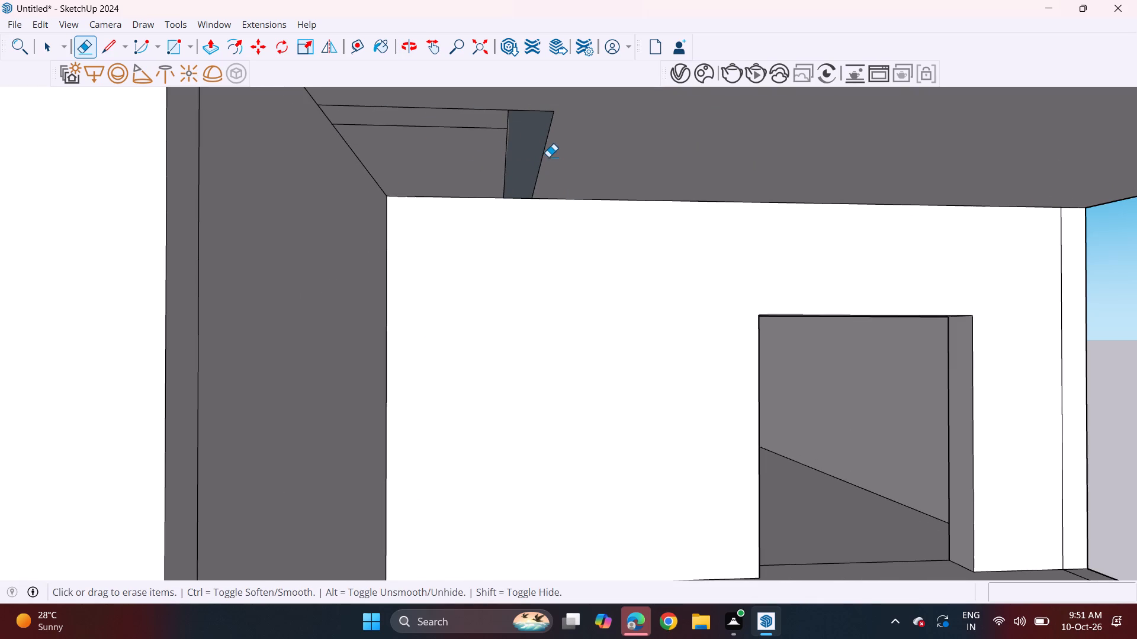
{"action": "left_click", "coordinate": [544, 157]}
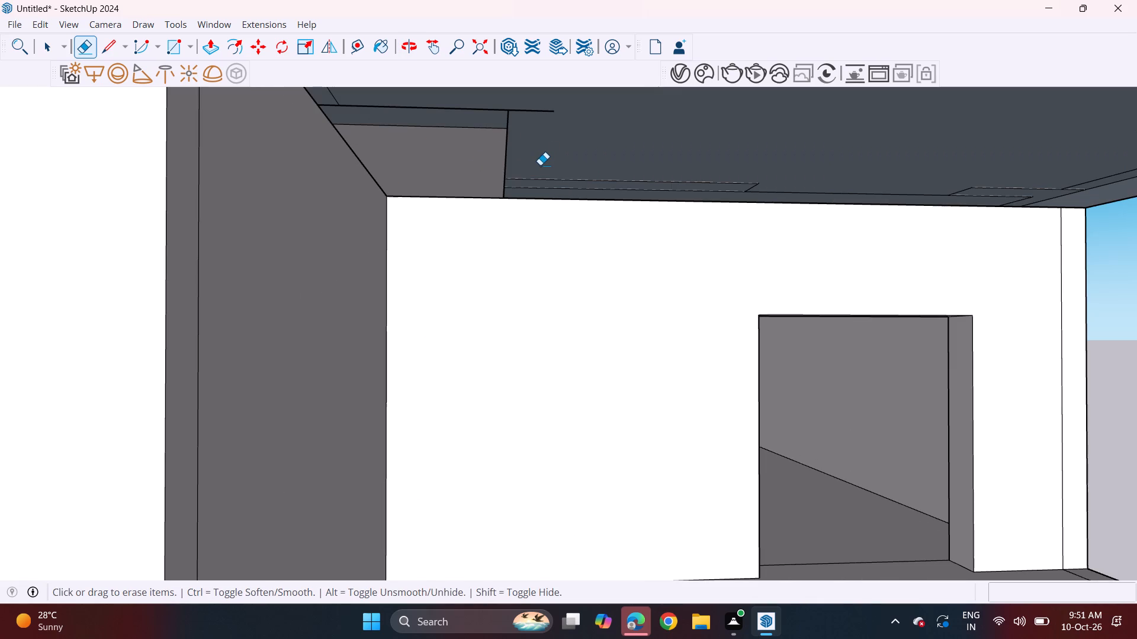
{"action": "scroll", "coordinate": [535, 167], "scroll_direction": "down", "scroll_amount": 3}
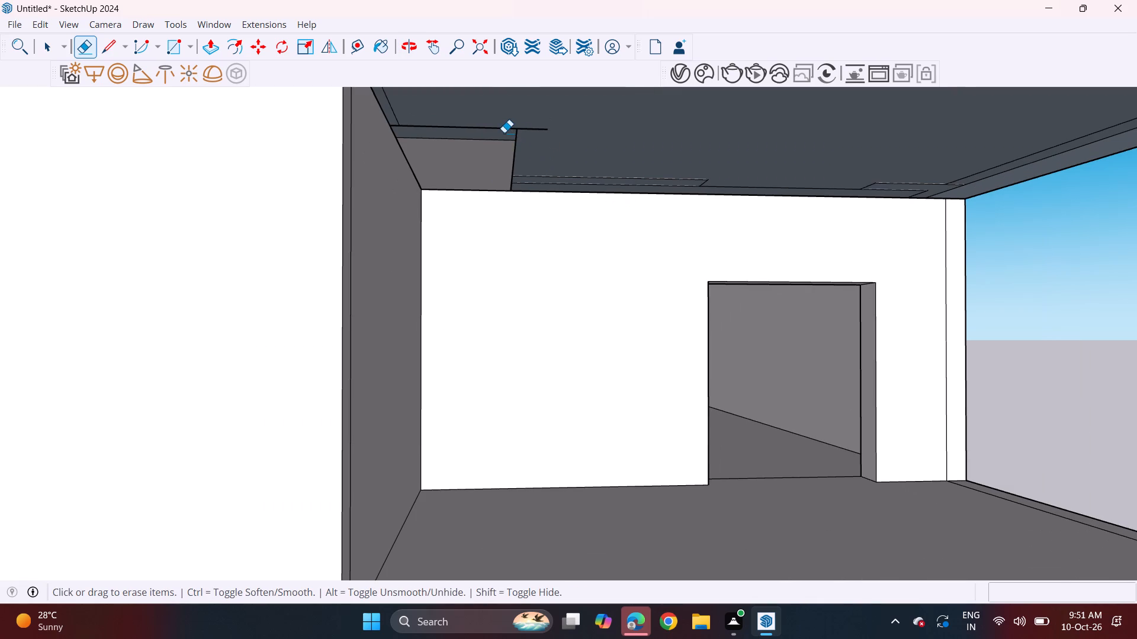
{"action": "left_click", "coordinate": [503, 127]}
{"action": "left_click", "coordinate": [516, 133]}
{"action": "left_click", "coordinate": [523, 128]}
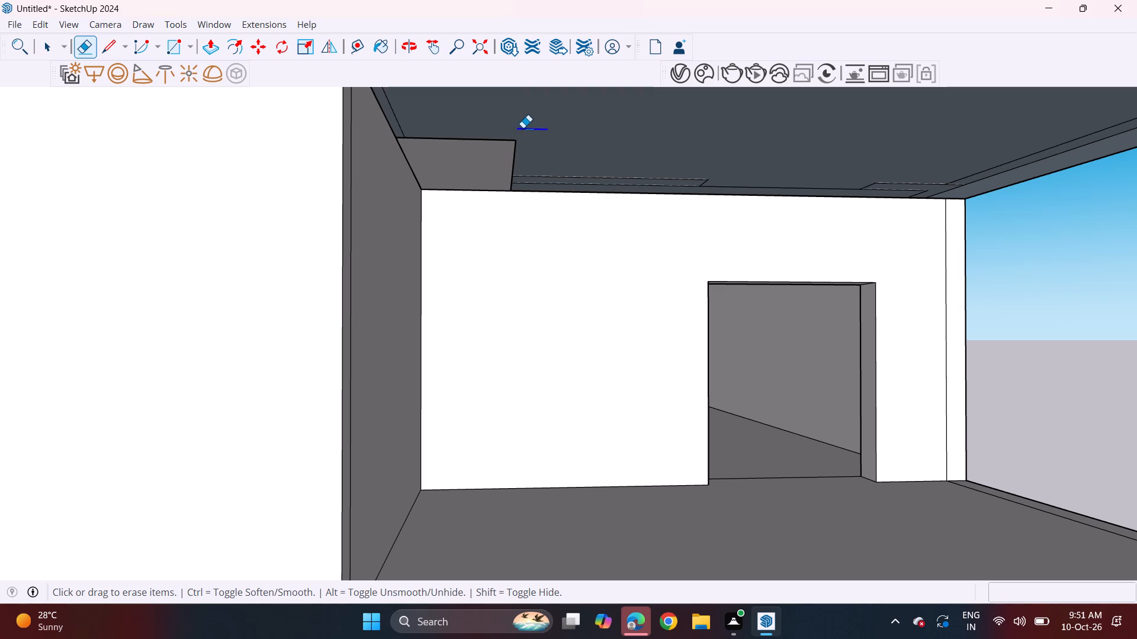
Push/Pull the recessed terrace ceiling face down 7 3/8" and repeat the operation on its surrounding border strip.
{"action": "middle_click_drag", "start_coordinate": [558, 179], "coordinate": [468, 193]}
{"action": "scroll", "coordinate": [461, 180], "scroll_direction": "down", "scroll_amount": 2}
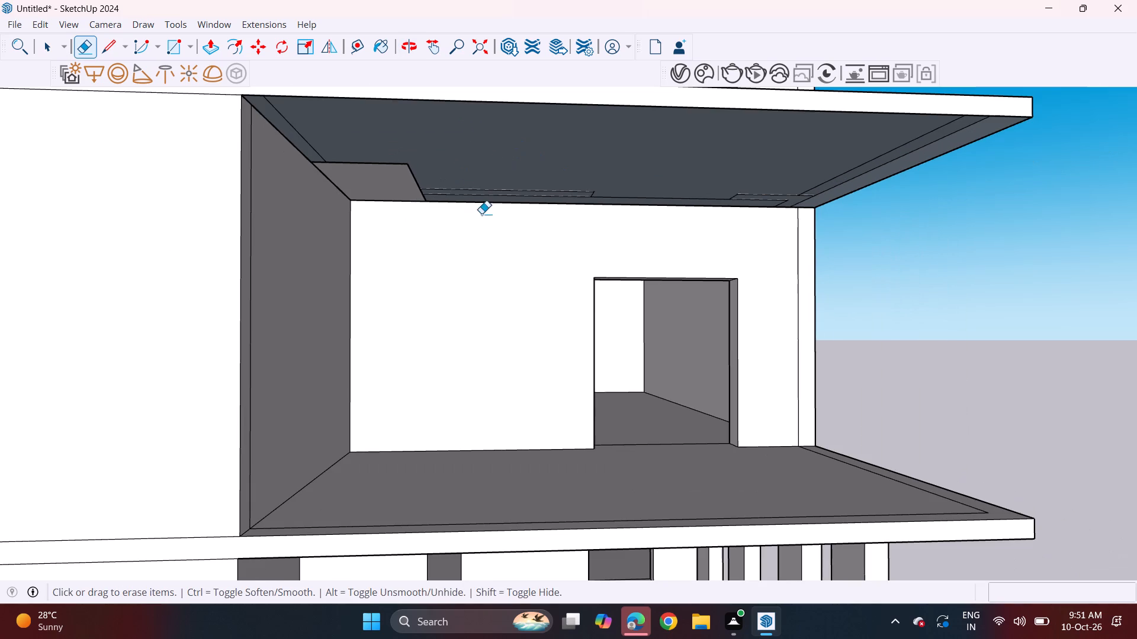
{"action": "key", "text": "space"}
{"action": "key", "text": "p"}
{"action": "left_click", "coordinate": [546, 166]}
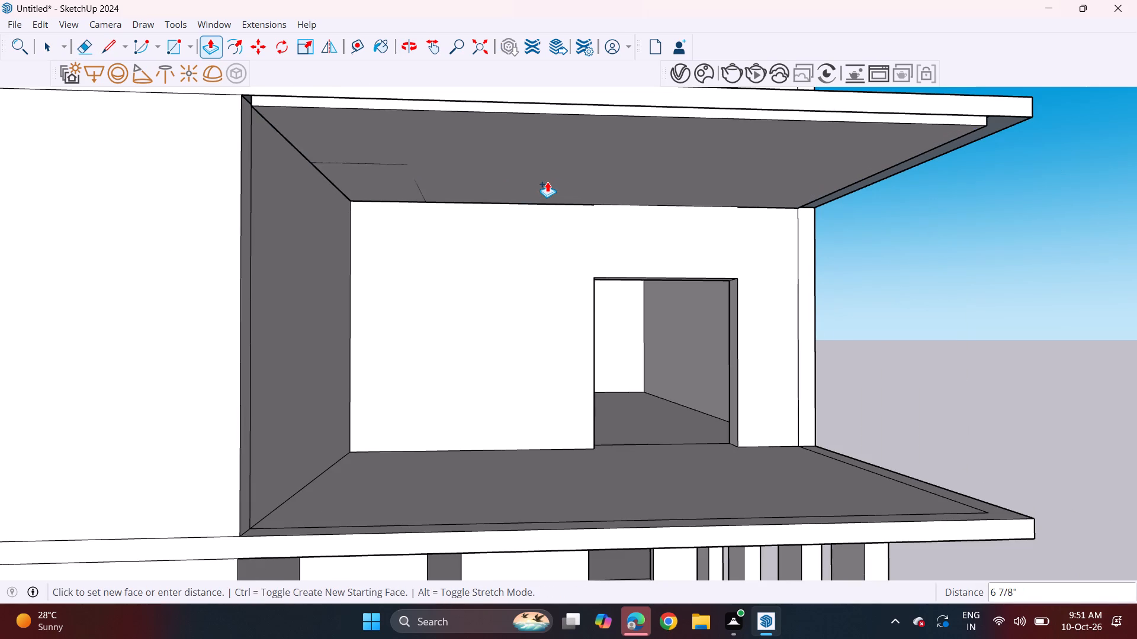
{"action": "left_click", "coordinate": [547, 183]}
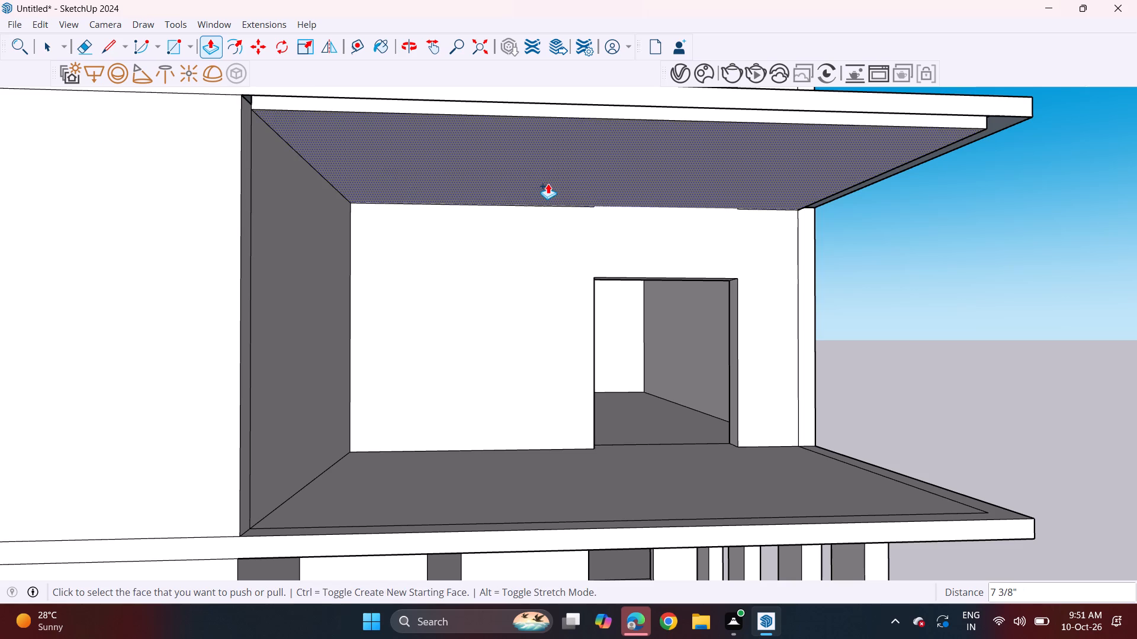
{"action": "middle_click_drag", "start_coordinate": [805, 196], "coordinate": [634, 172]}
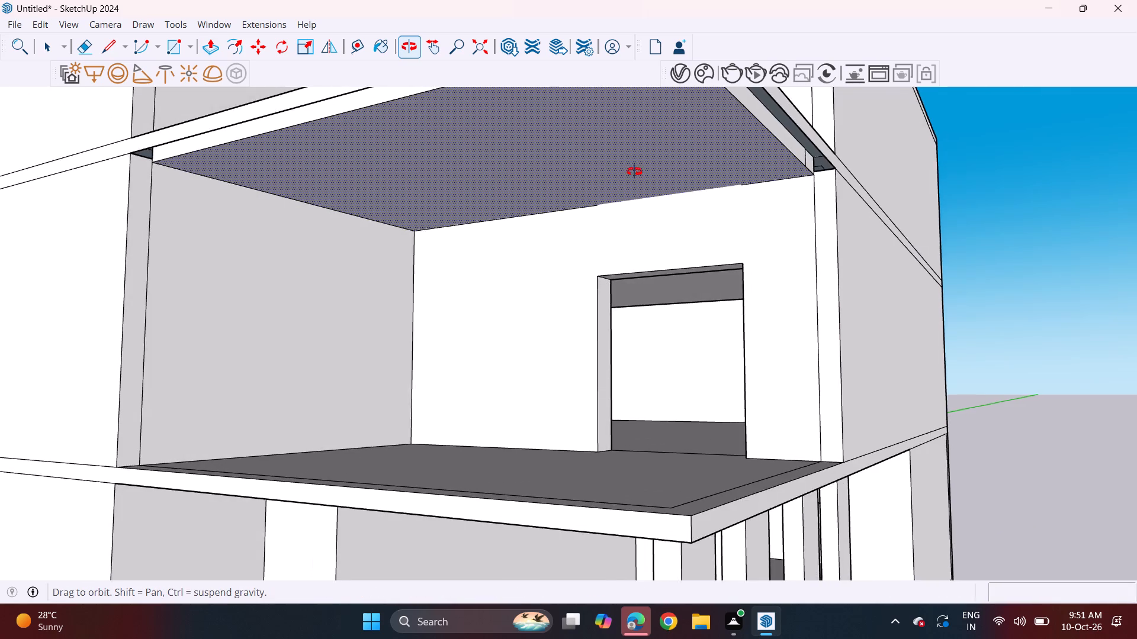
{"action": "middle_click_drag", "start_coordinate": [634, 172], "coordinate": [689, 172]}
{"action": "double_click", "coordinate": [827, 150]}
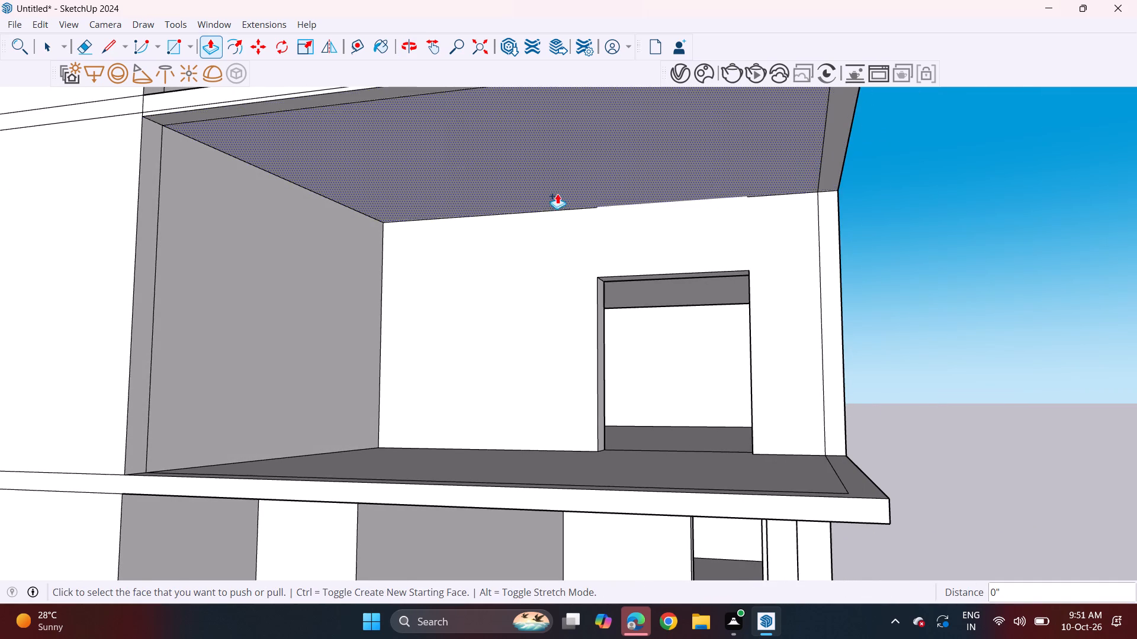
Examine the three-storey front elevation from below and above, checking the terraces, slabs and roof.
{"action": "scroll", "coordinate": [550, 196], "scroll_direction": "down", "scroll_amount": 3}
{"action": "middle_click_drag", "start_coordinate": [391, 264], "coordinate": [460, 270]}
{"action": "scroll", "coordinate": [462, 270], "scroll_direction": "down", "scroll_amount": 6}
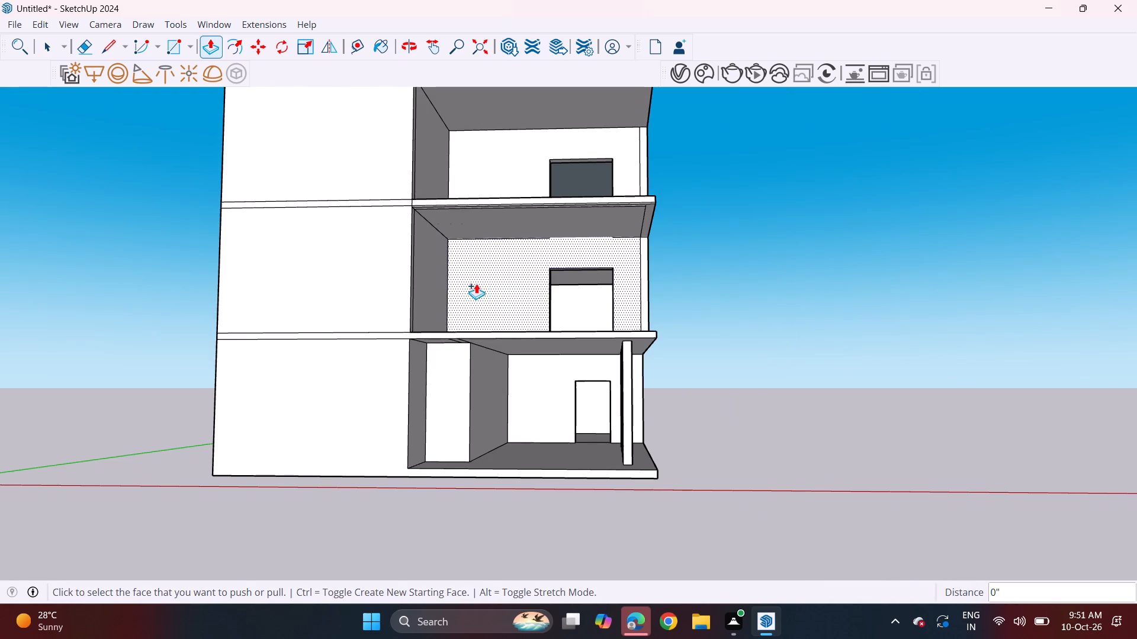
{"action": "middle_click_drag", "start_coordinate": [481, 295], "coordinate": [494, 338]}
{"action": "middle_click_drag", "start_coordinate": [492, 311], "coordinate": [581, 408]}
{"action": "middle_click_drag", "start_coordinate": [582, 370], "coordinate": [579, 347]}
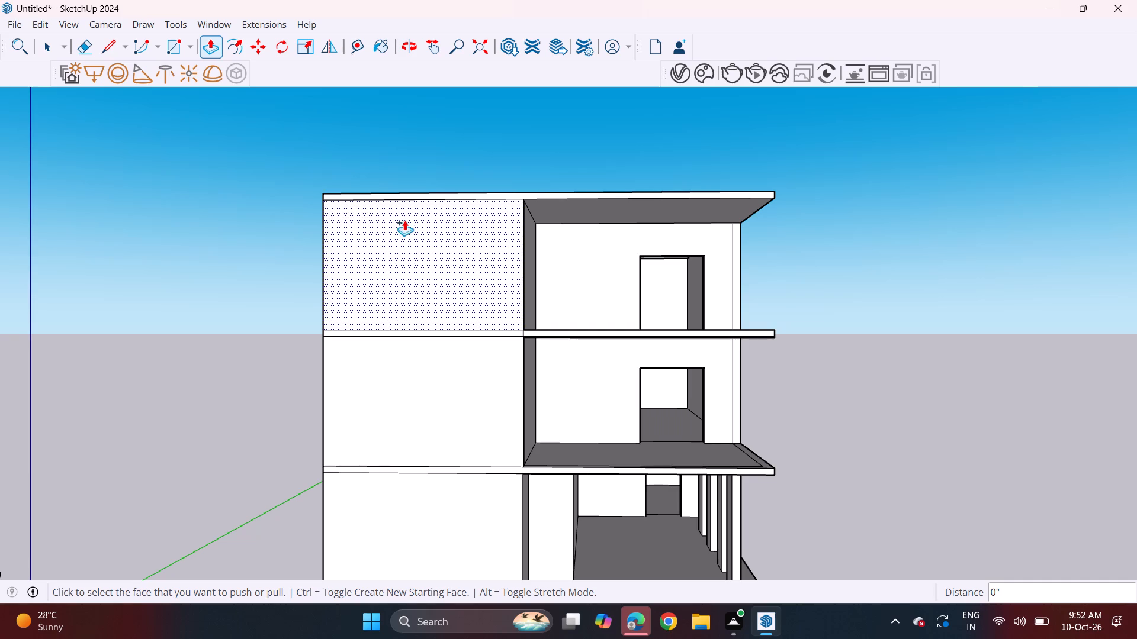
{"action": "middle_click_drag", "start_coordinate": [426, 183], "coordinate": [429, 220]}
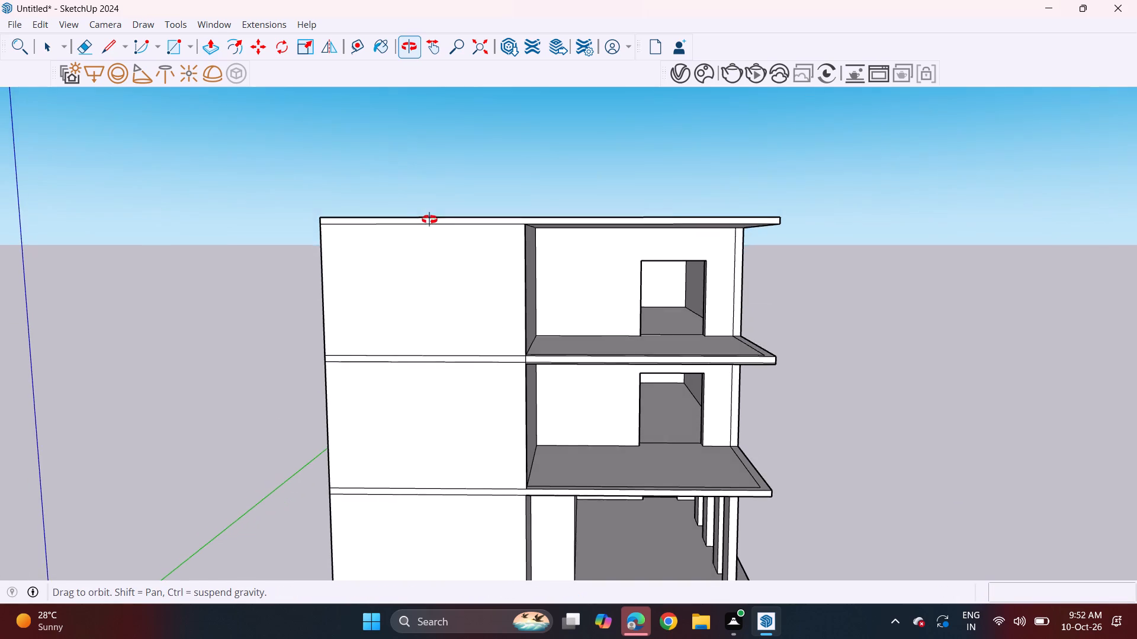
{"action": "middle_click_drag", "start_coordinate": [429, 220], "coordinate": [424, 266]}
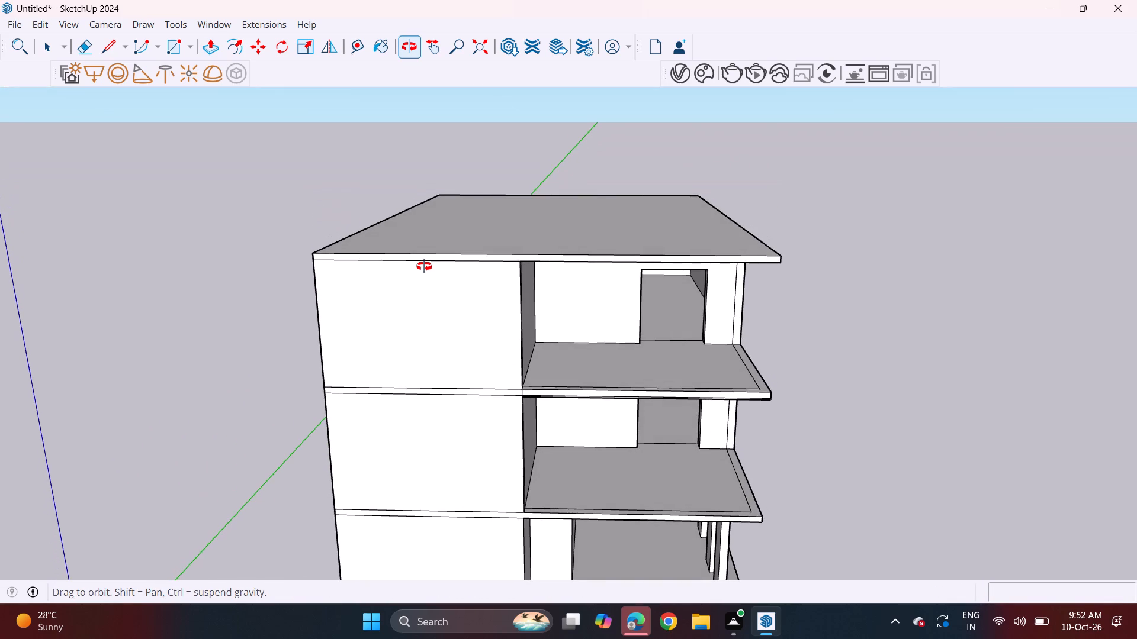
{"action": "middle_click_drag", "start_coordinate": [424, 266], "coordinate": [416, 267]}
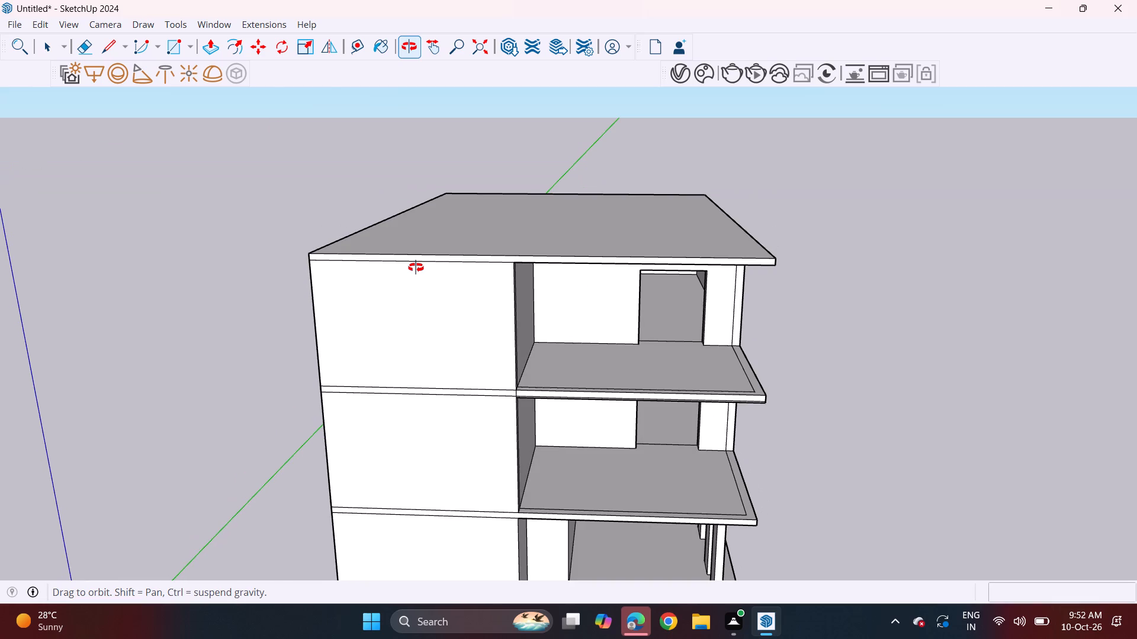
{"action": "middle_click_drag", "start_coordinate": [416, 267], "coordinate": [415, 269]}
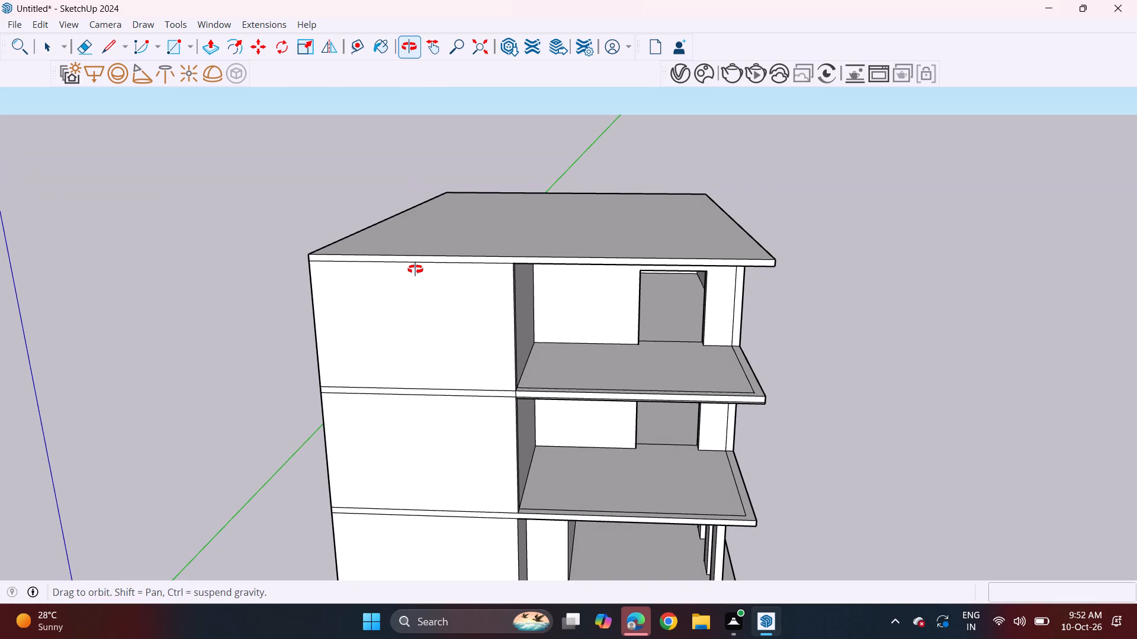
Draw a line about 15' 4 13/16" along the base of the ground-storey front wall, from the porch corner to the outer edge.
{"action": "middle_click_drag", "start_coordinate": [415, 269], "coordinate": [428, 217]}
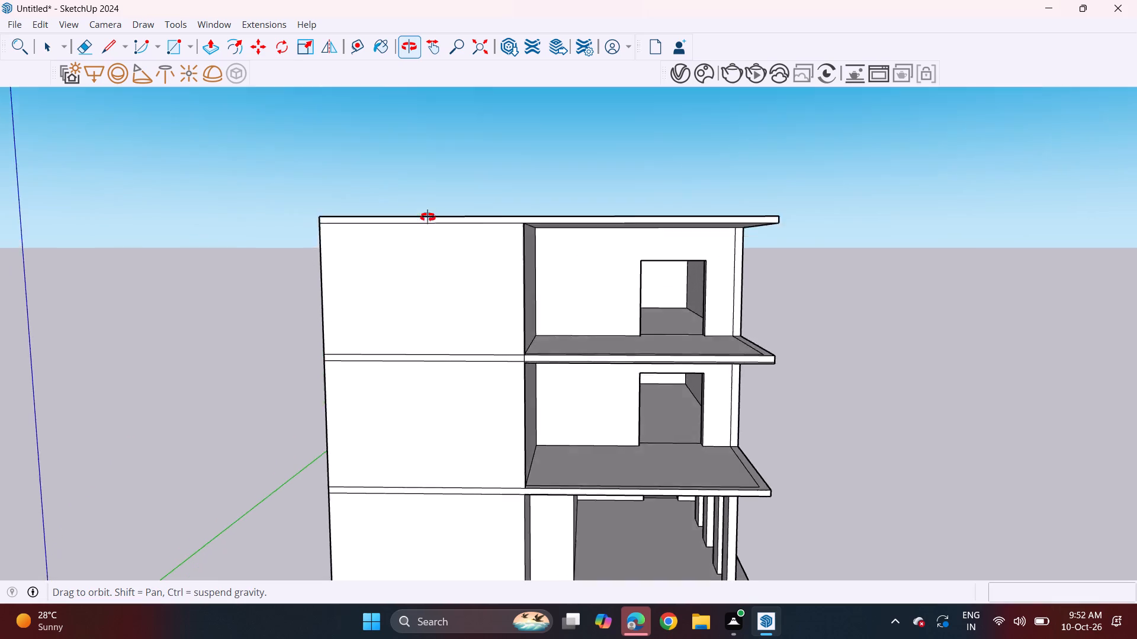
{"action": "middle_click_drag", "start_coordinate": [428, 217], "coordinate": [433, 173]}
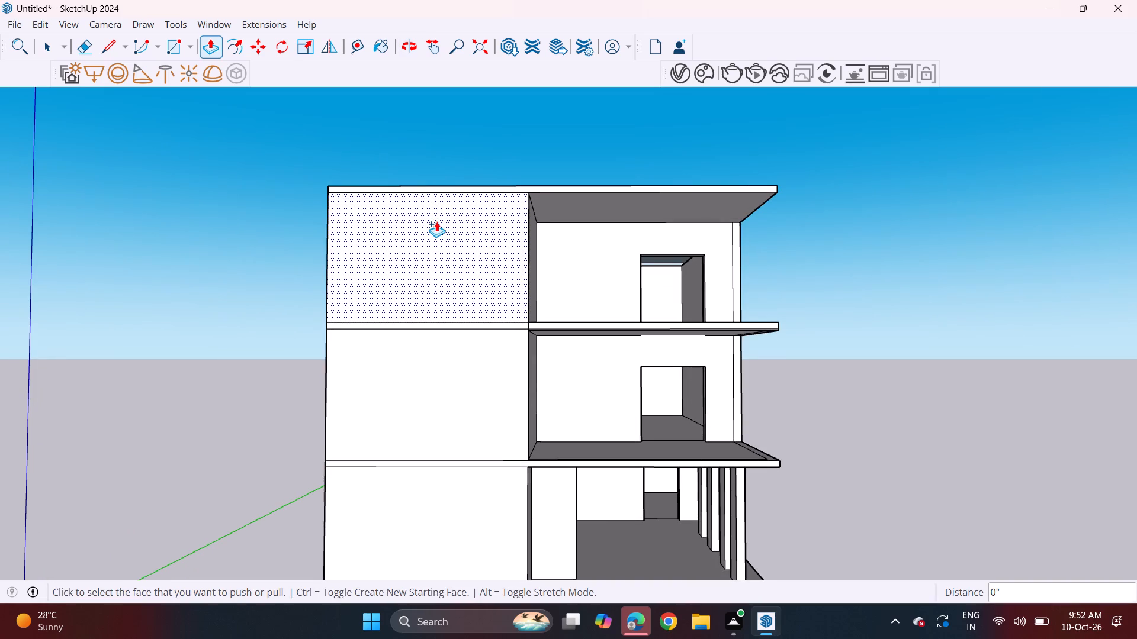
{"action": "scroll", "coordinate": [436, 221], "scroll_direction": "down", "scroll_amount": 4}
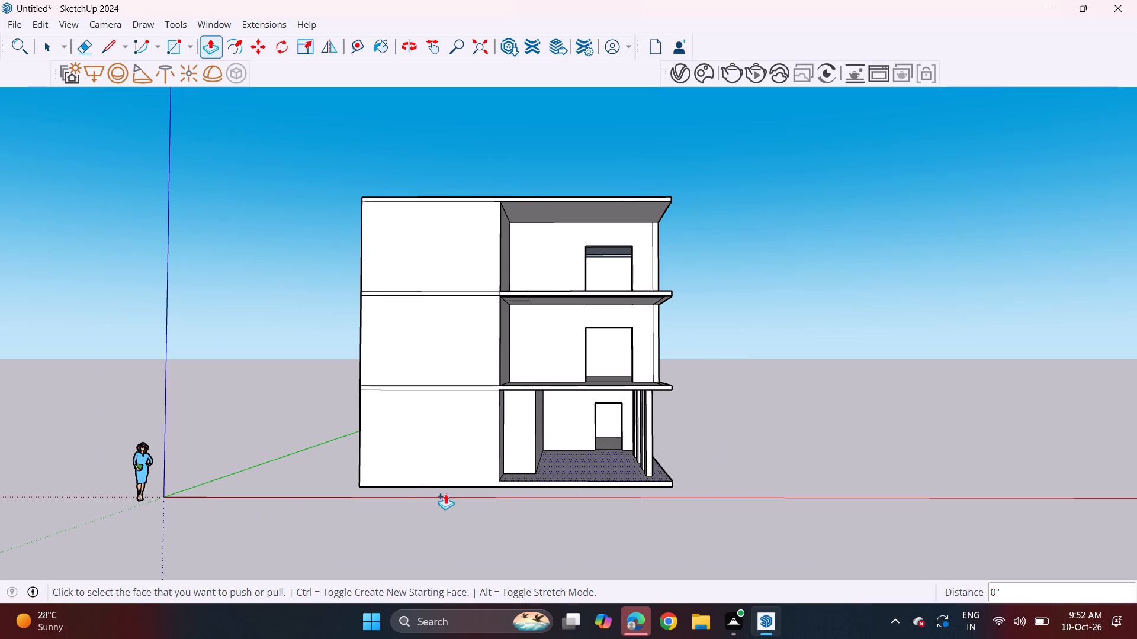
{"action": "left_click", "coordinate": [118, 49]}
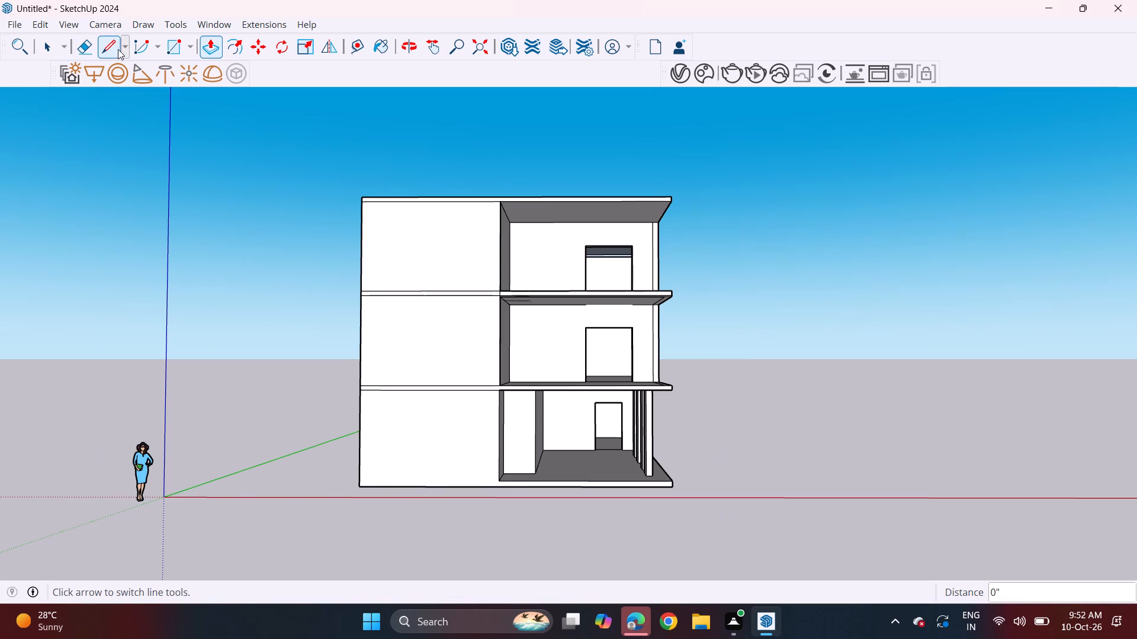
{"action": "left_click", "coordinate": [506, 478]}
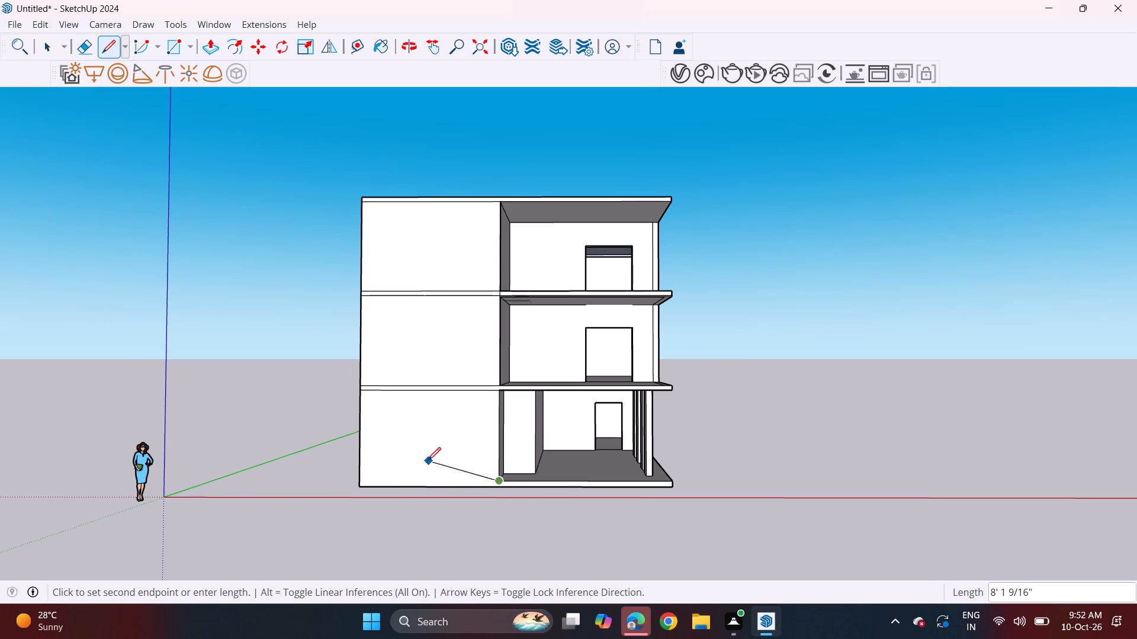
{"action": "left_click", "coordinate": [362, 476]}
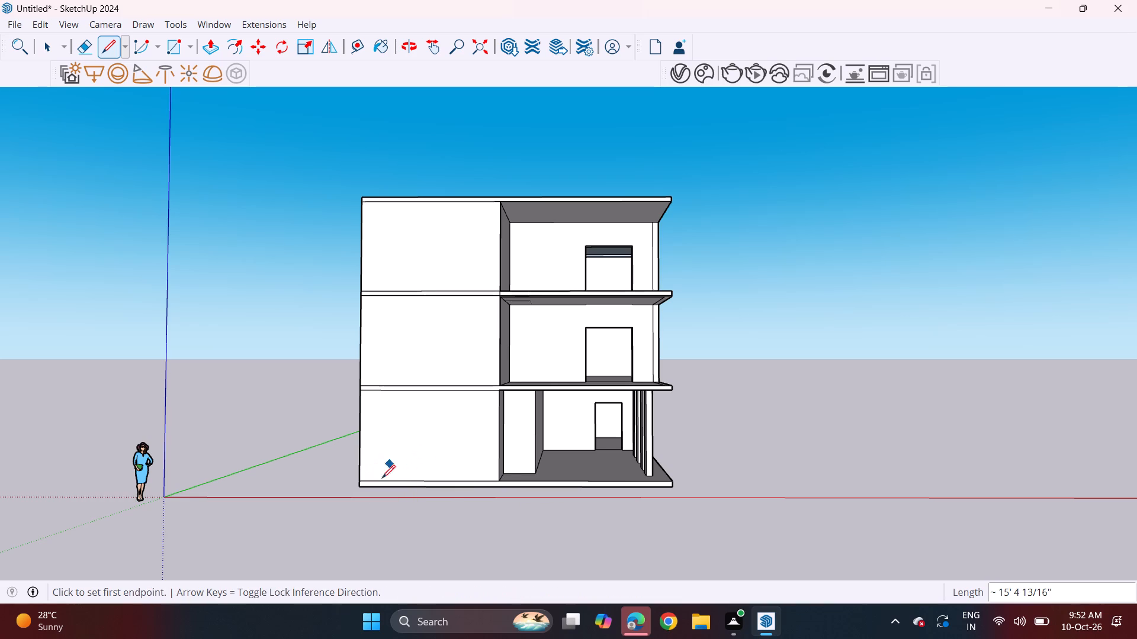
Push/Pull the ground slab's front face out about 10' 11 7/8" and its porch-side face out about 5' 7 3/8".
{"action": "middle_click_drag", "start_coordinate": [429, 573], "coordinate": [316, 557]}
{"action": "scroll", "coordinate": [351, 316], "scroll_direction": "up", "scroll_amount": 2}
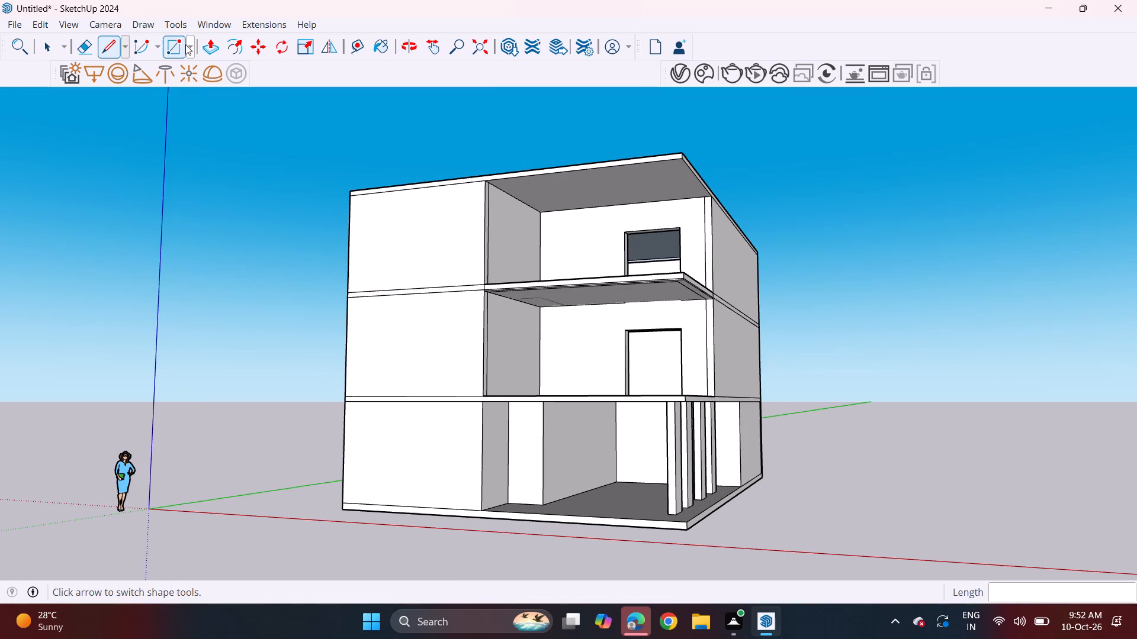
{"action": "left_click", "coordinate": [203, 47]}
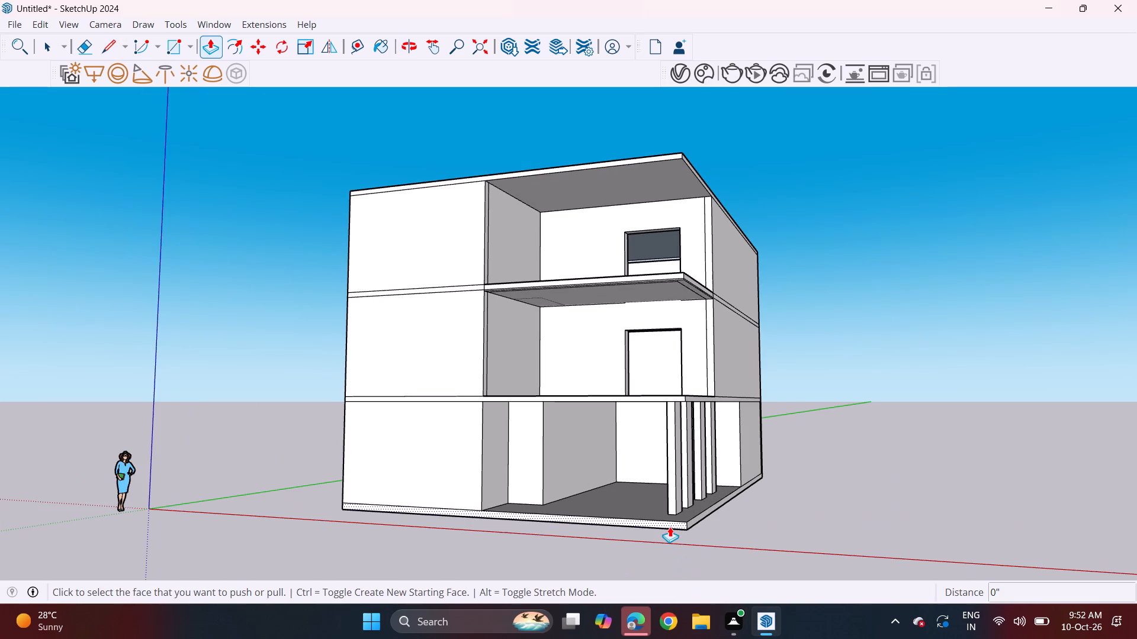
{"action": "left_click", "coordinate": [670, 527]}
{"action": "scroll", "coordinate": [644, 533], "scroll_direction": "down", "scroll_amount": 4}
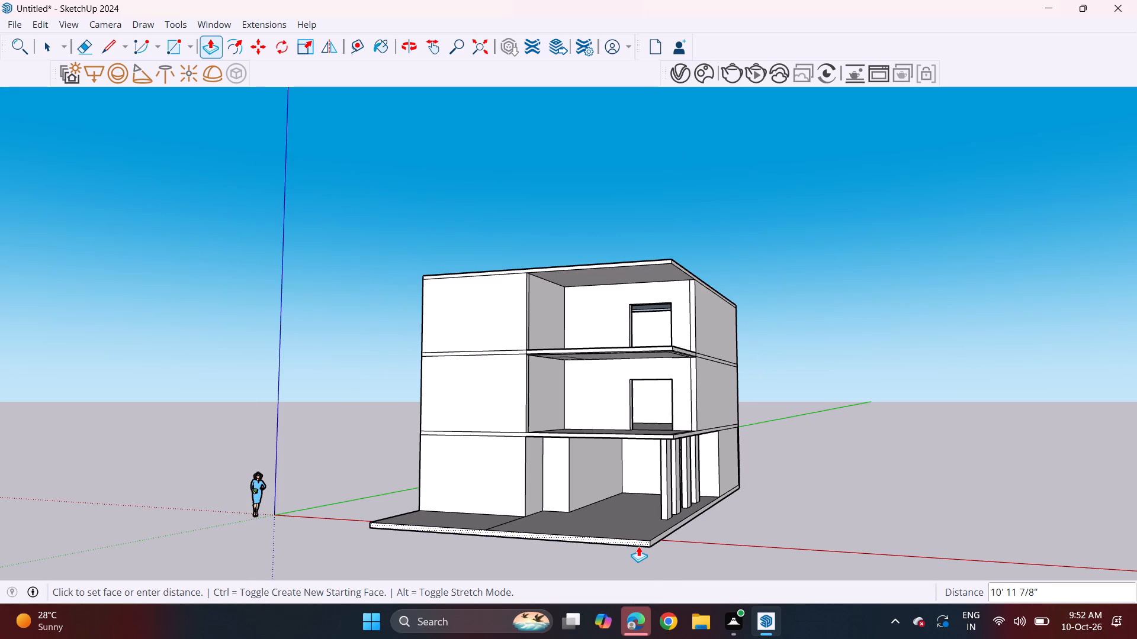
{"action": "left_click", "coordinate": [638, 546]}
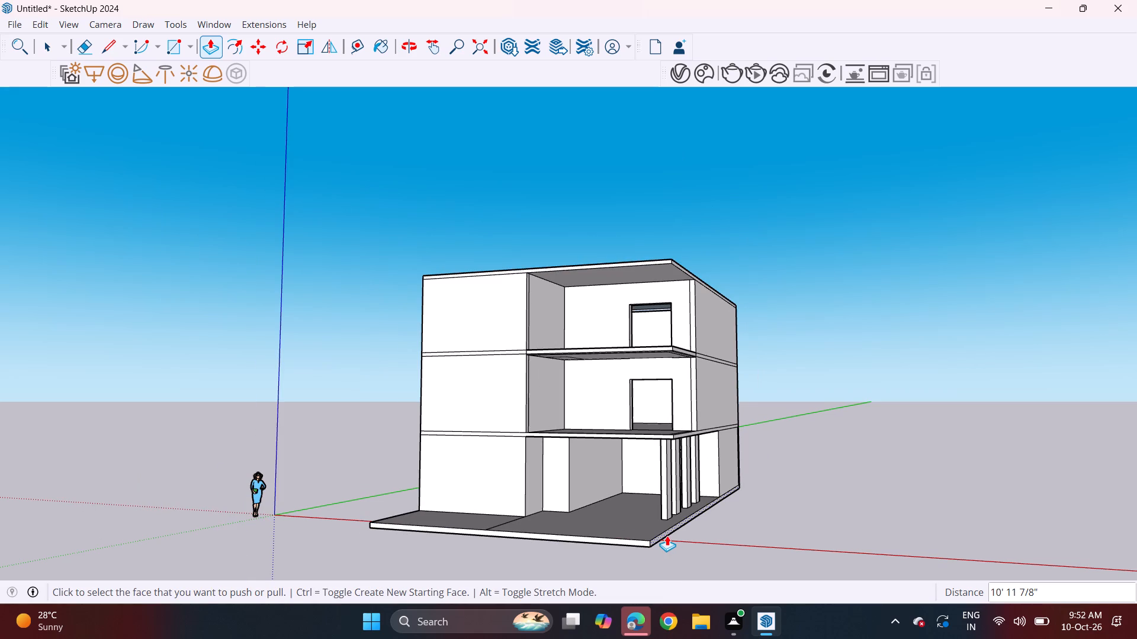
{"action": "left_click", "coordinate": [665, 534]}
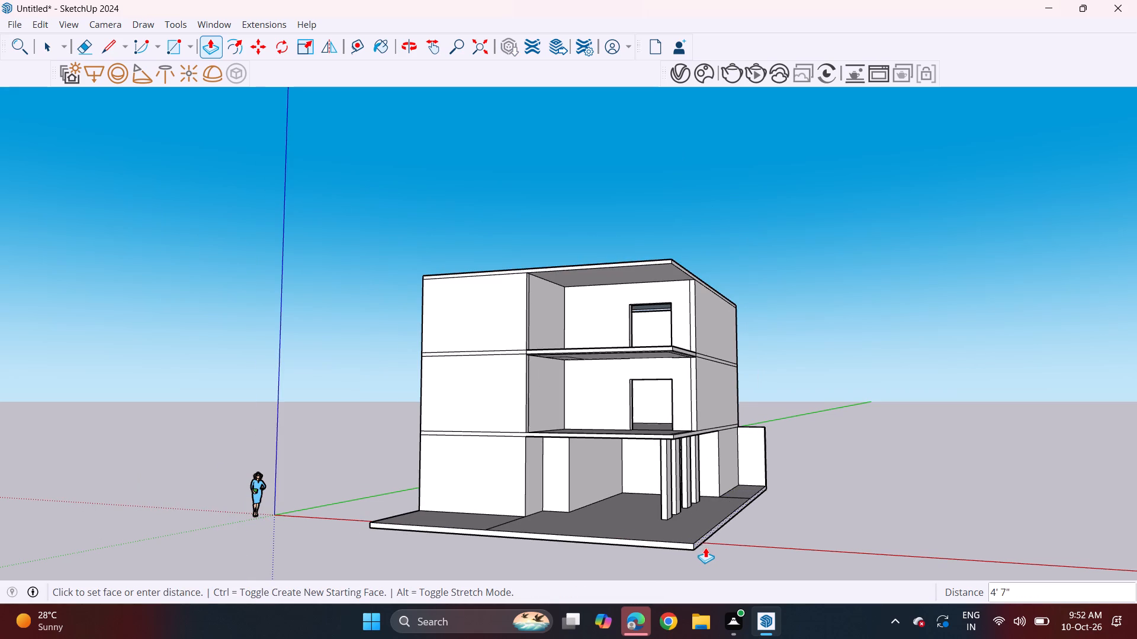
{"action": "left_click", "coordinate": [715, 551]}
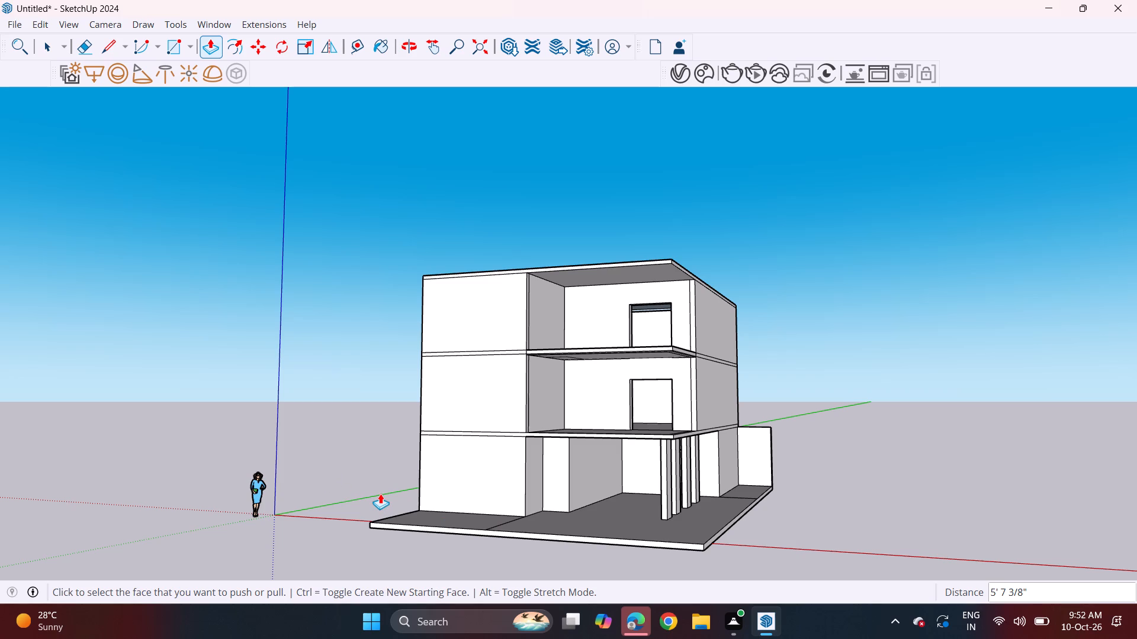
Erase the leftover dividing edges on the extended ground slab, in front of the porch and beside the rear columns.
{"action": "middle_click_drag", "start_coordinate": [390, 502], "coordinate": [393, 504]}
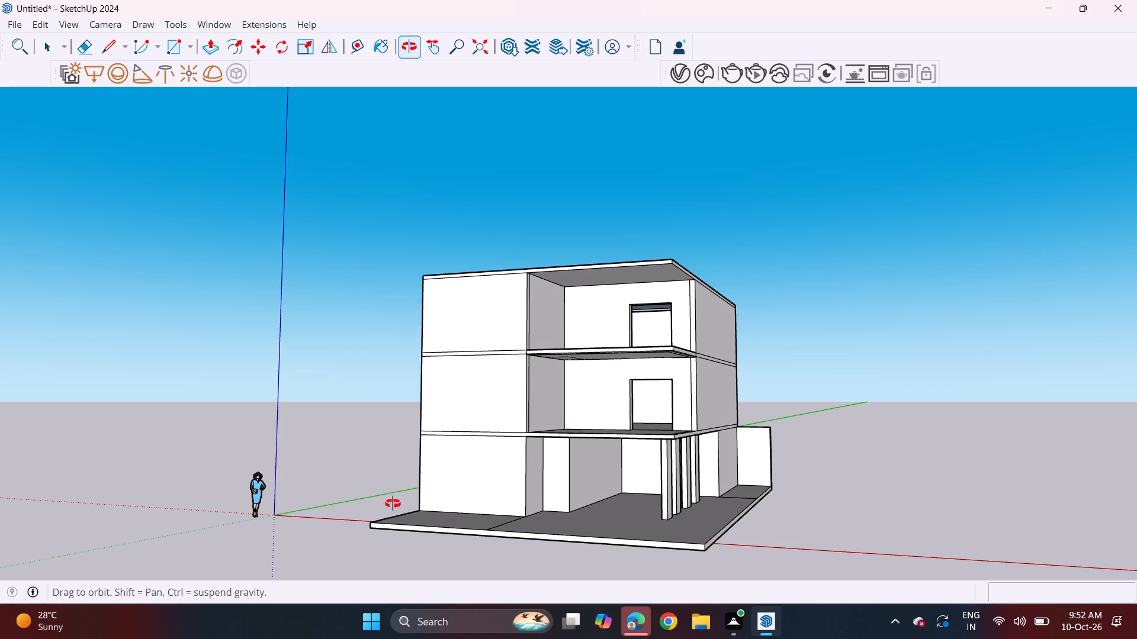
{"action": "middle_click_drag", "start_coordinate": [393, 504], "coordinate": [496, 521]}
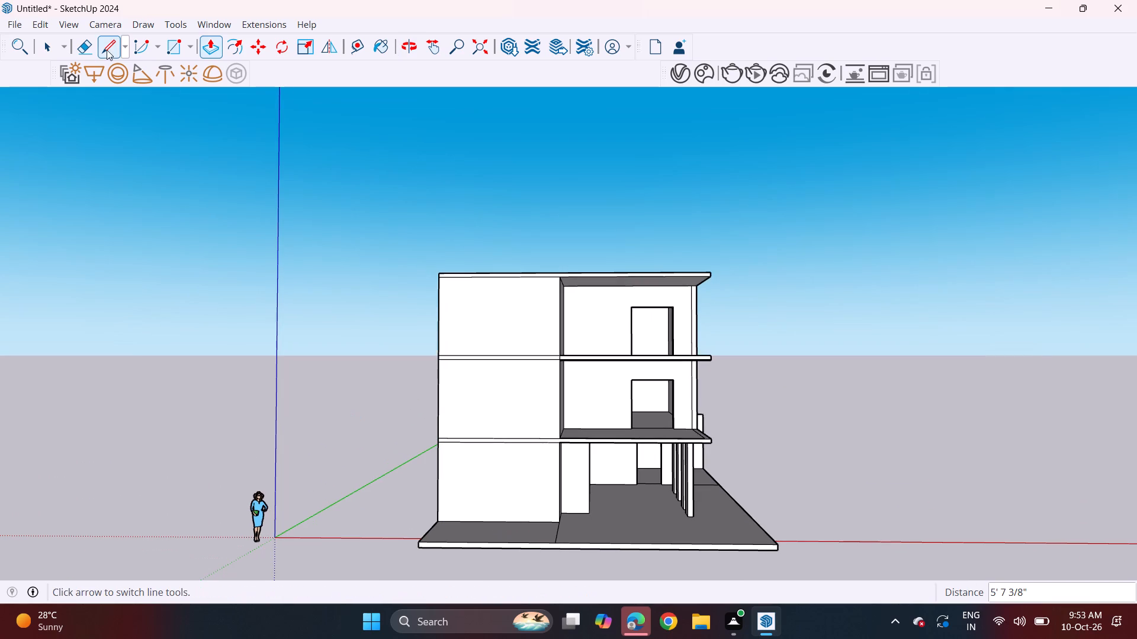
{"action": "left_click", "coordinate": [82, 47]}
{"action": "scroll", "coordinate": [563, 560], "scroll_direction": "up", "scroll_amount": 4}
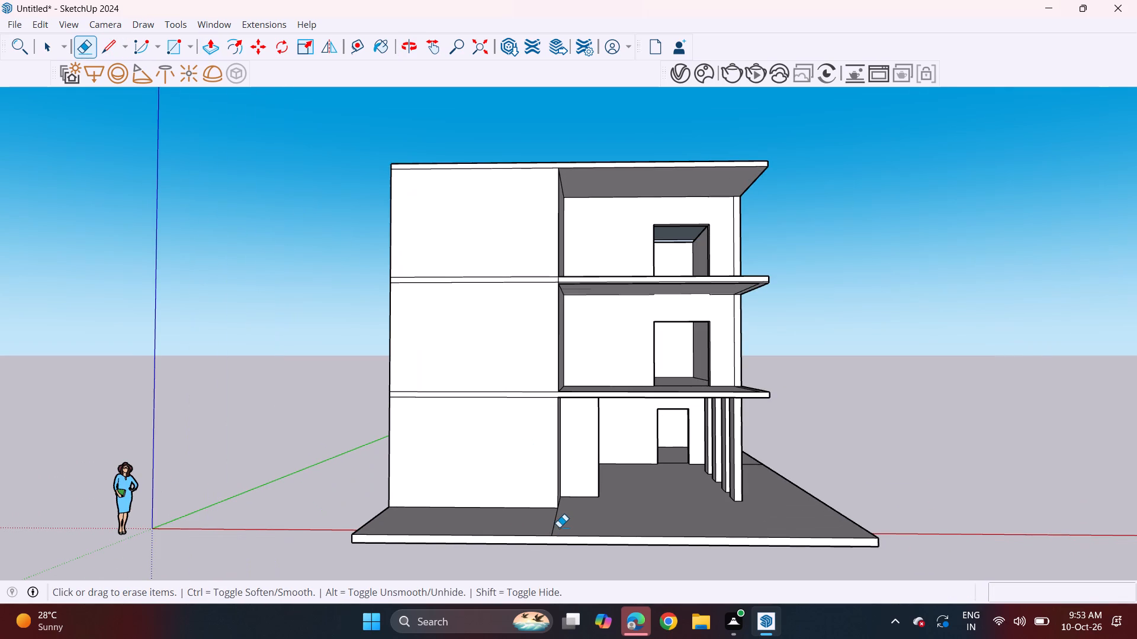
{"action": "left_click", "coordinate": [555, 521]}
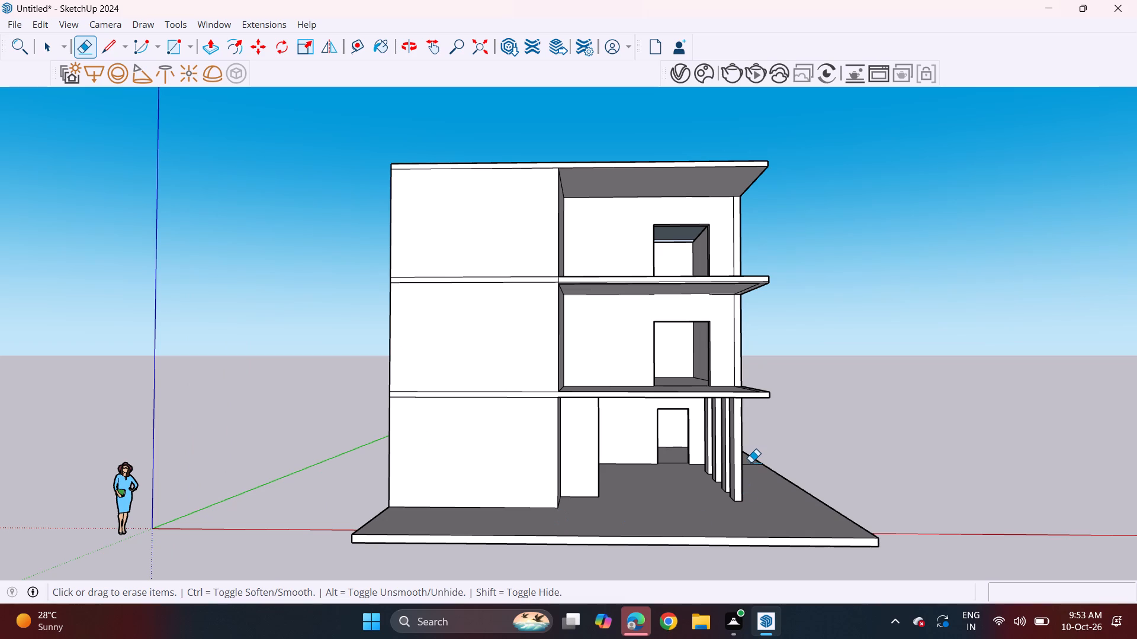
{"action": "left_click", "coordinate": [751, 462]}
{"action": "left_click", "coordinate": [750, 465]}
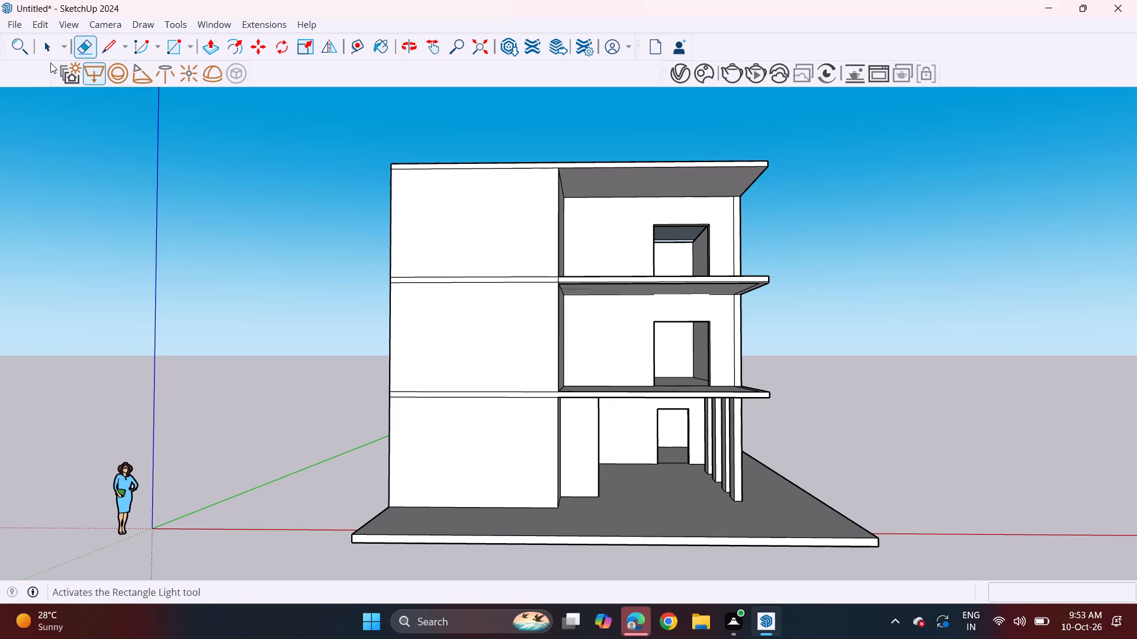
Outline an L-shaped wall strip on the slab before the solid wall, about 10' along the side and 14' 4 7/8" along the front.
{"action": "left_click", "coordinate": [117, 48]}
{"action": "scroll", "coordinate": [404, 504], "scroll_direction": "up", "scroll_amount": 5}
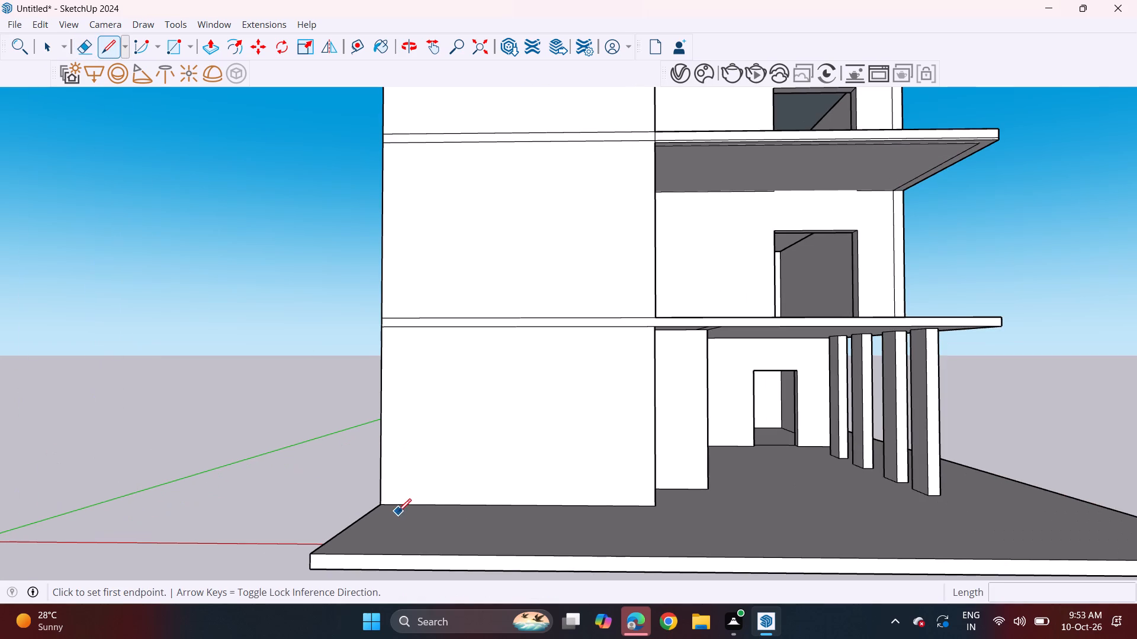
{"action": "left_click", "coordinate": [391, 505]}
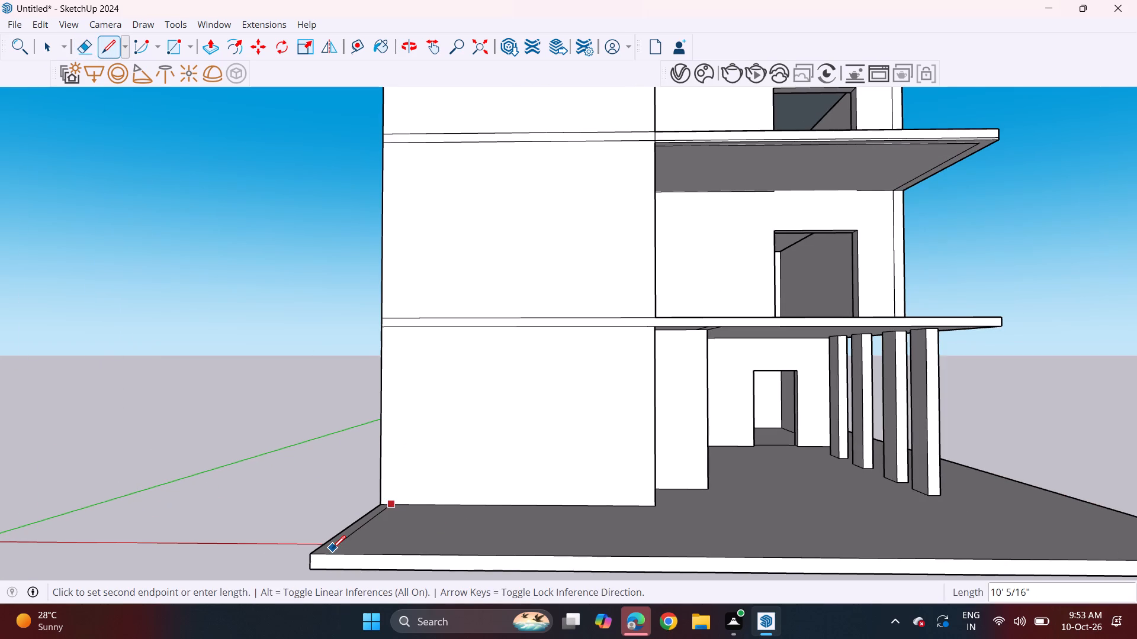
{"action": "double_click", "coordinate": [332, 548]}
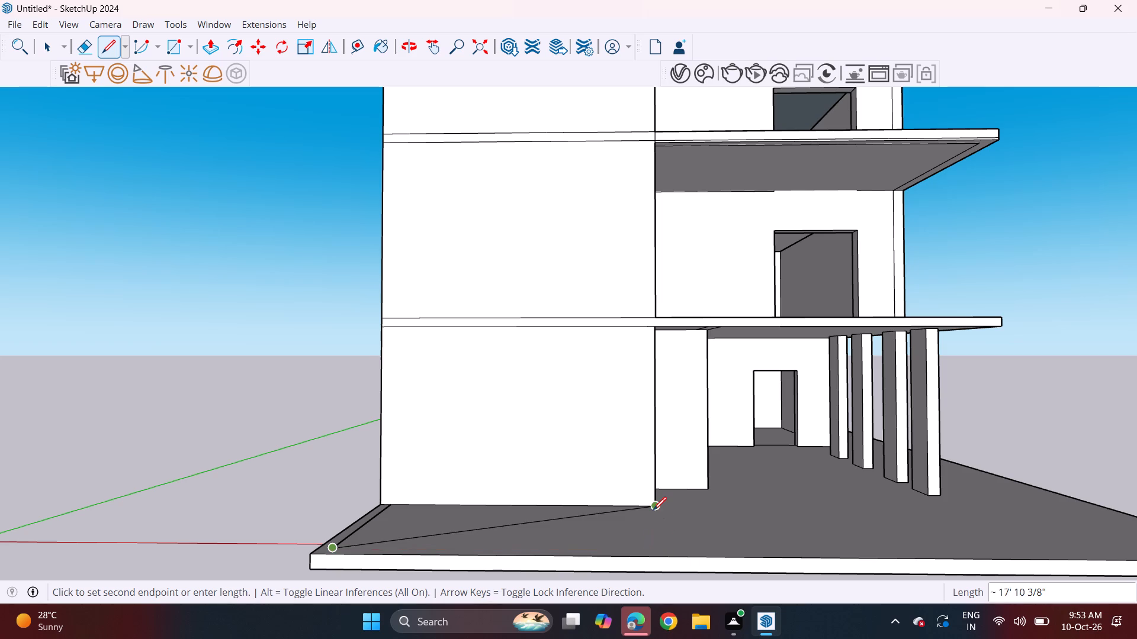
{"action": "scroll", "coordinate": [651, 522], "scroll_direction": "down", "scroll_amount": 5}
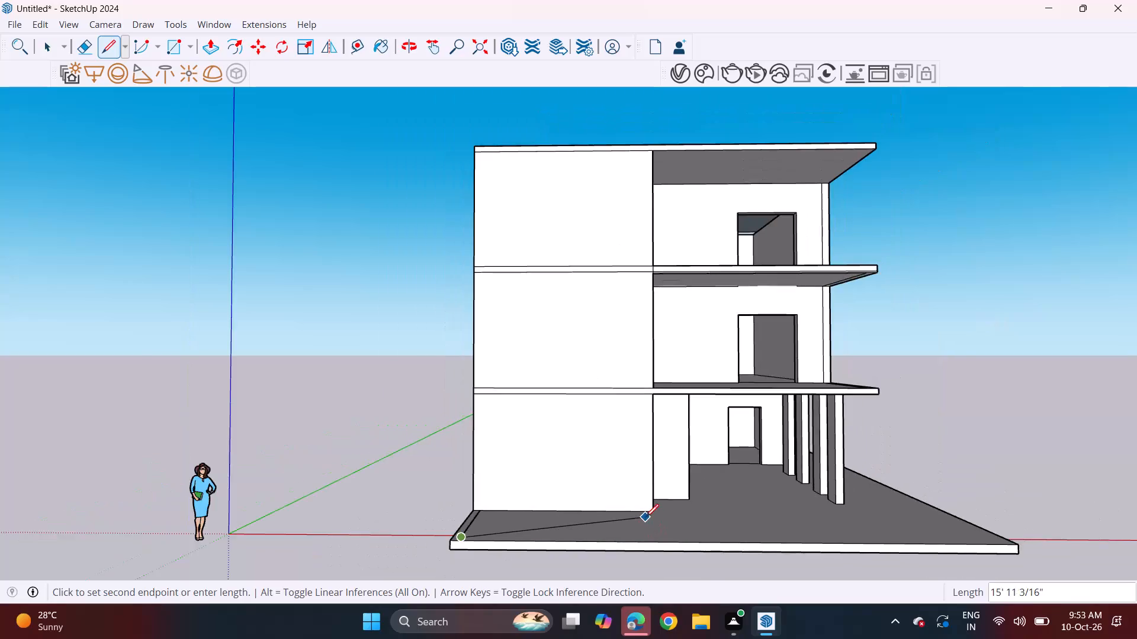
{"action": "scroll", "coordinate": [645, 517], "scroll_direction": "down", "scroll_amount": 3}
{"action": "middle_click_drag", "start_coordinate": [644, 515], "coordinate": [638, 559]}
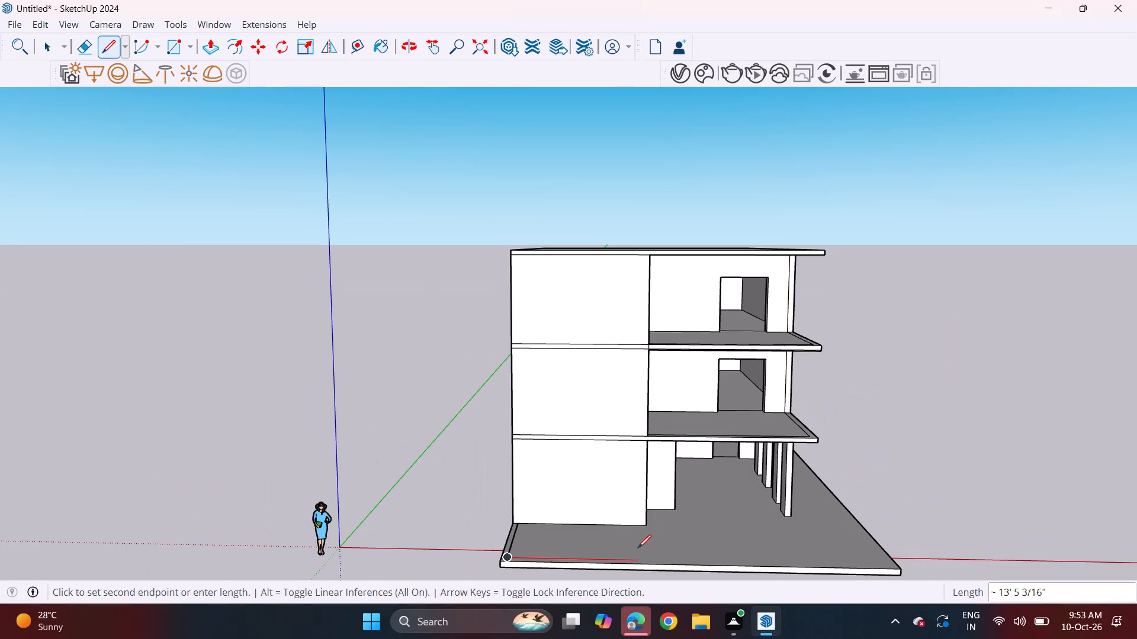
{"action": "middle_click_drag", "start_coordinate": [638, 548], "coordinate": [614, 393], "text": "shift"}
{"action": "middle_click_drag", "start_coordinate": [618, 383], "coordinate": [635, 447]}
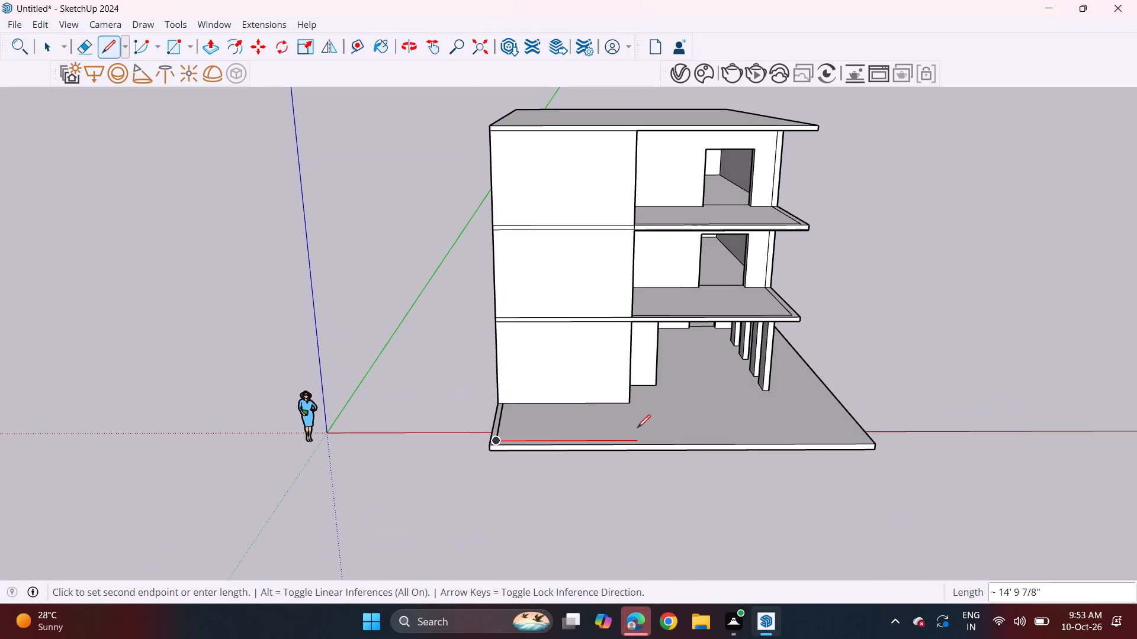
{"action": "scroll", "coordinate": [635, 428], "scroll_direction": "up", "scroll_amount": 5}
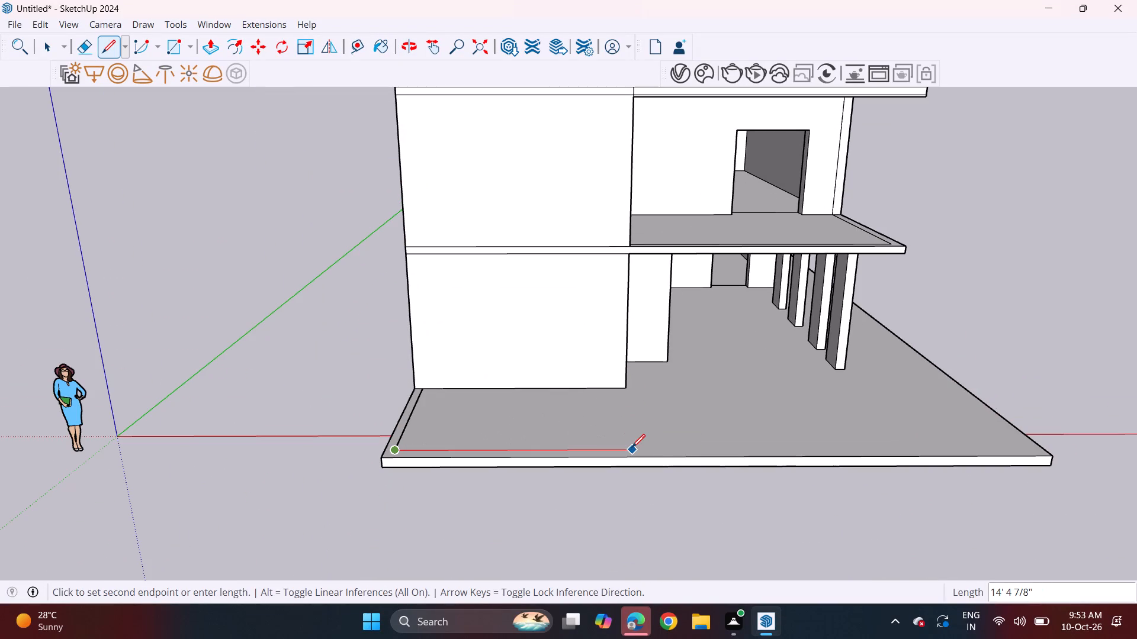
{"action": "left_click", "coordinate": [632, 450]}
{"action": "left_click", "coordinate": [634, 458]}
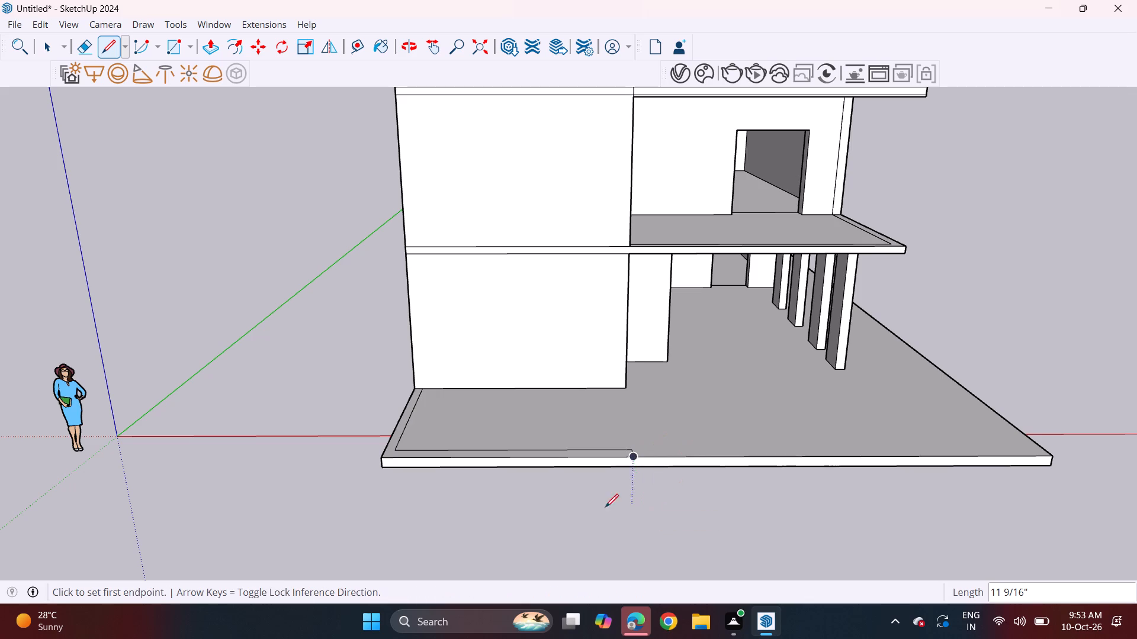
Push/Pull the L-shaped strip up 31' 6" to align with the top of the roof slab.
{"action": "left_click", "coordinate": [205, 50]}
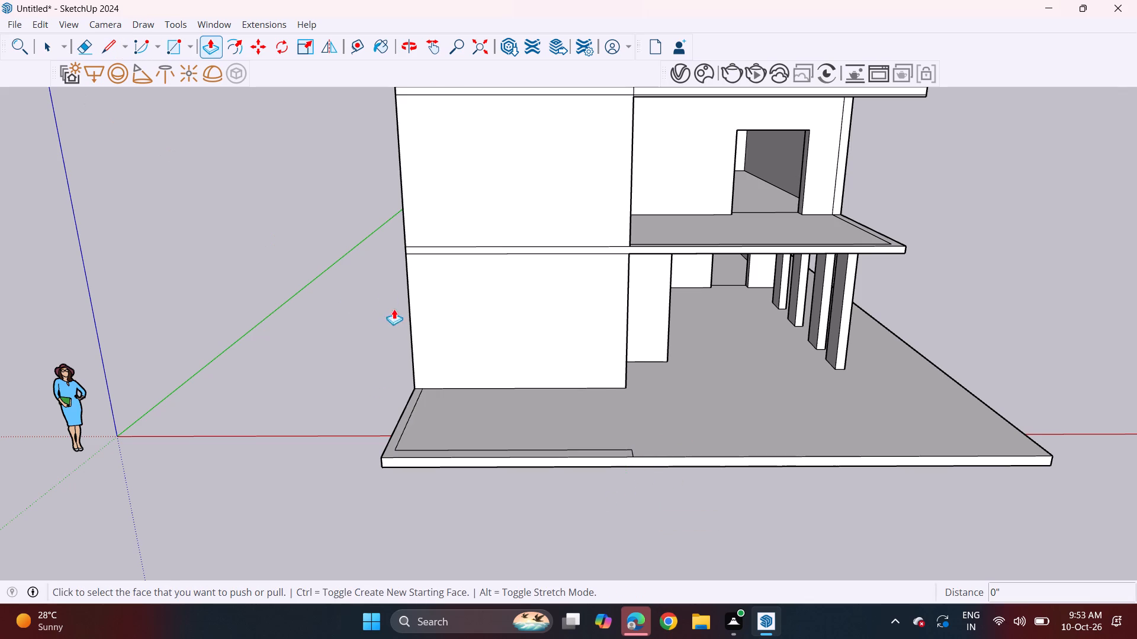
{"action": "left_click", "coordinate": [394, 442]}
{"action": "scroll", "coordinate": [386, 328], "scroll_direction": "down", "scroll_amount": 3}
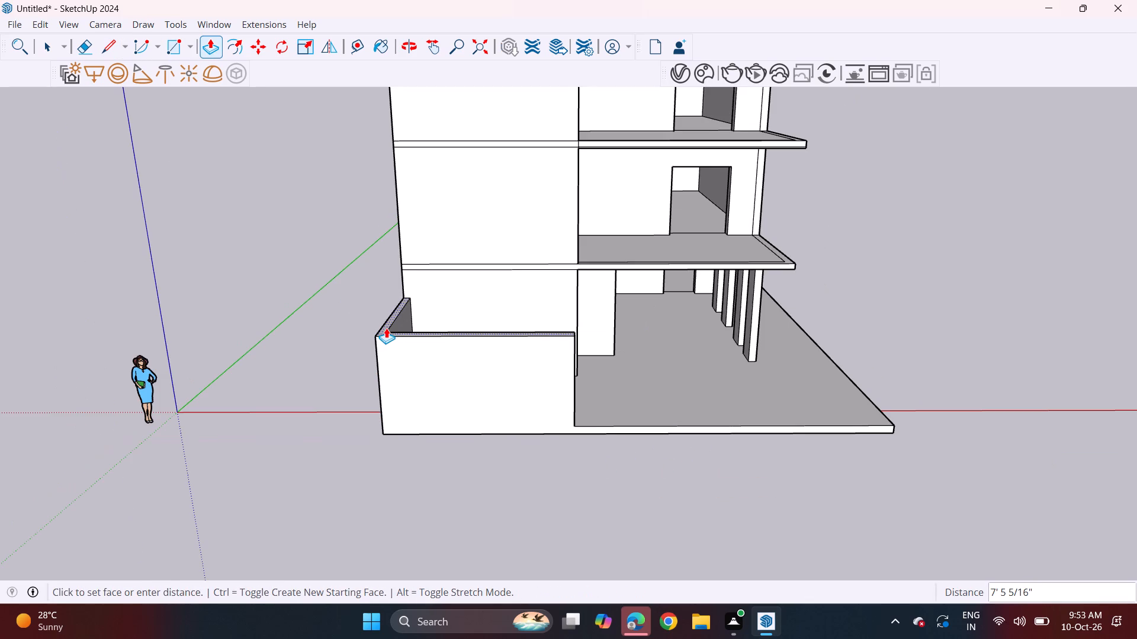
{"action": "middle_click_drag", "start_coordinate": [399, 309], "coordinate": [399, 204]}
{"action": "middle_click_drag", "start_coordinate": [399, 204], "coordinate": [394, 318]}
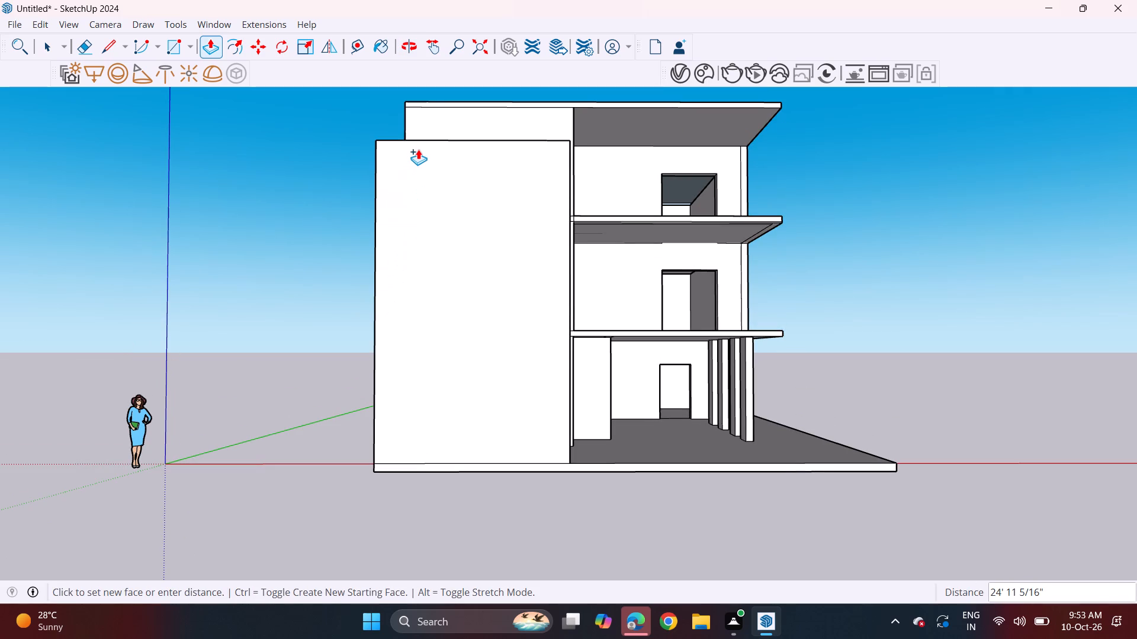
{"action": "middle_click_drag", "start_coordinate": [418, 149], "coordinate": [423, 309], "text": "shift"}
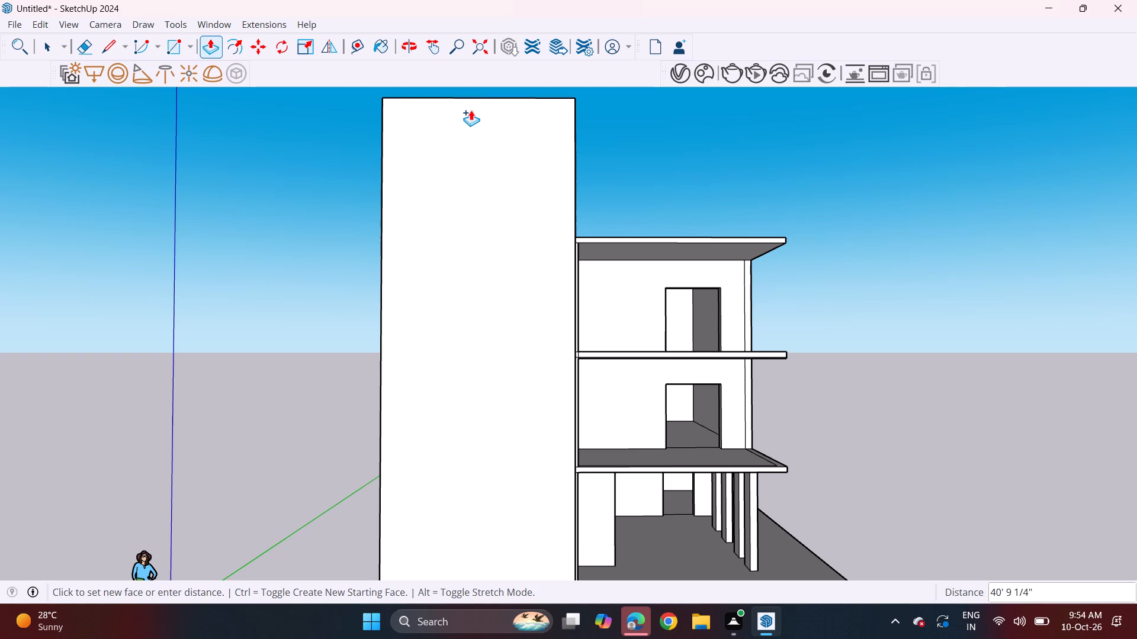
{"action": "middle_click_drag", "start_coordinate": [471, 110], "coordinate": [354, 233]}
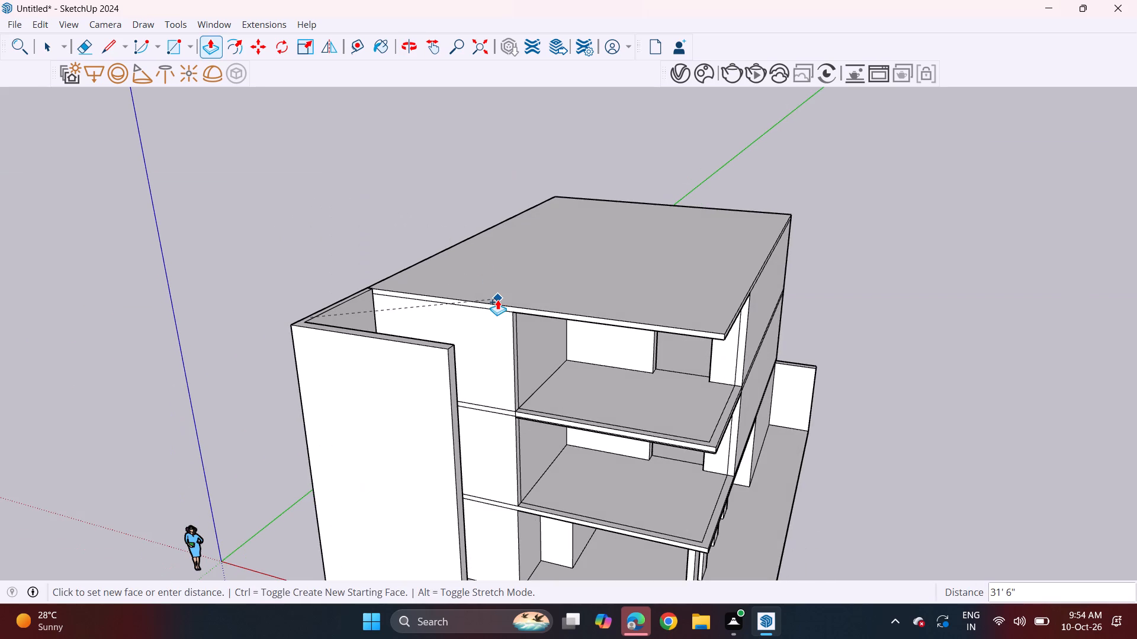
{"action": "left_click", "coordinate": [497, 299]}
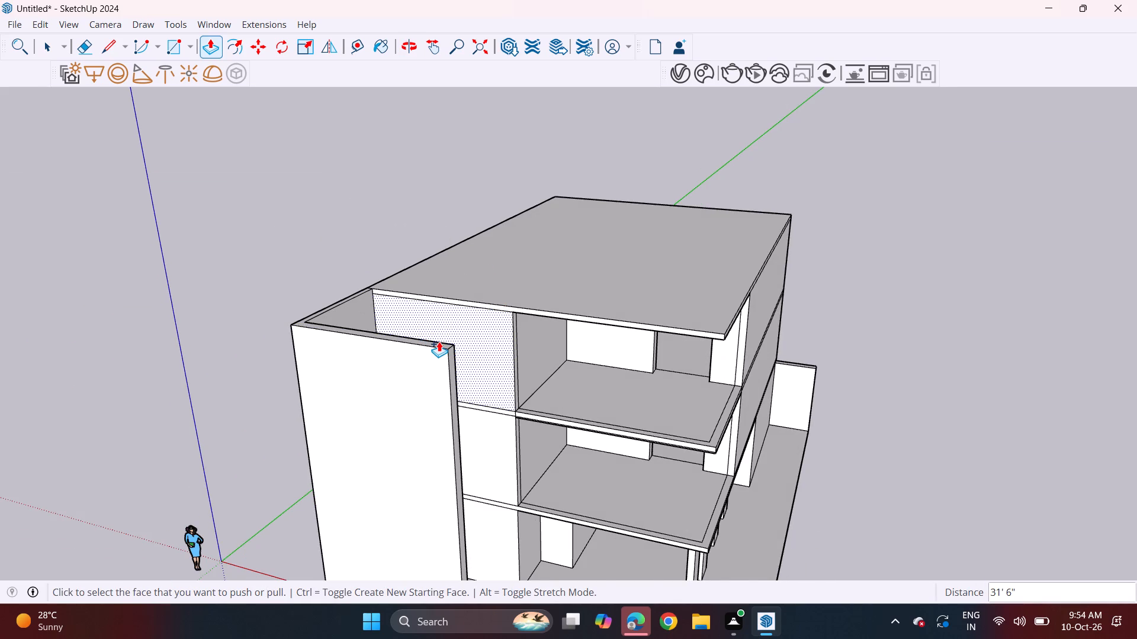
Push/Pull the top face of the L-shaped front wall up another 10'.
{"action": "scroll", "coordinate": [439, 341], "scroll_direction": "up", "scroll_amount": 5}
{"action": "left_click", "coordinate": [435, 343]}
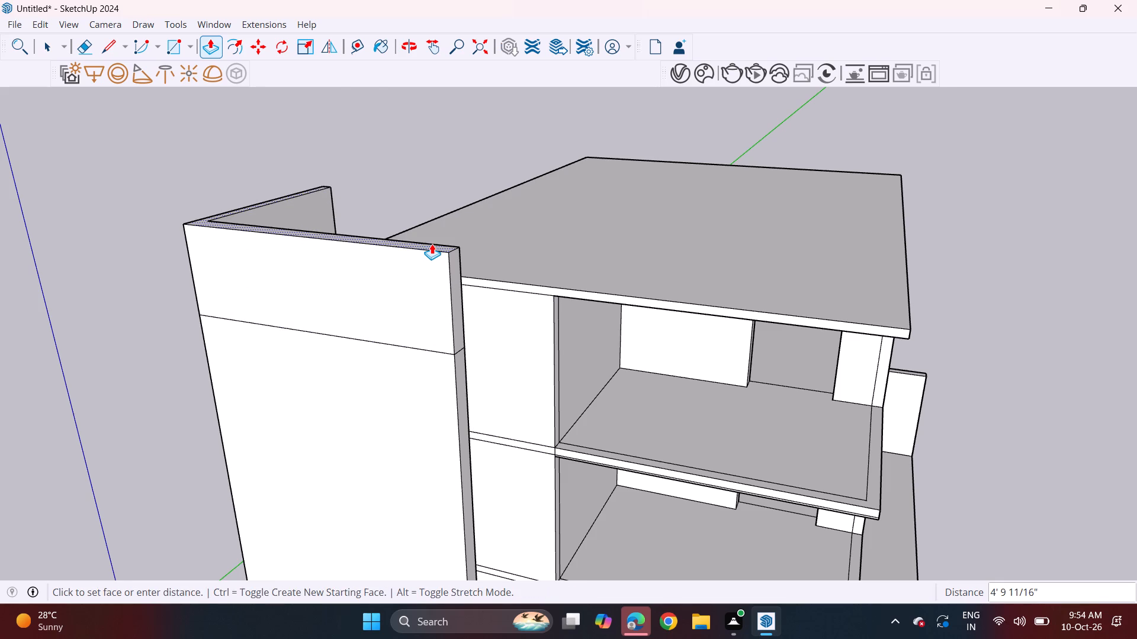
{"action": "type", "text": "10'"}
{"action": "key", "text": "Return"}
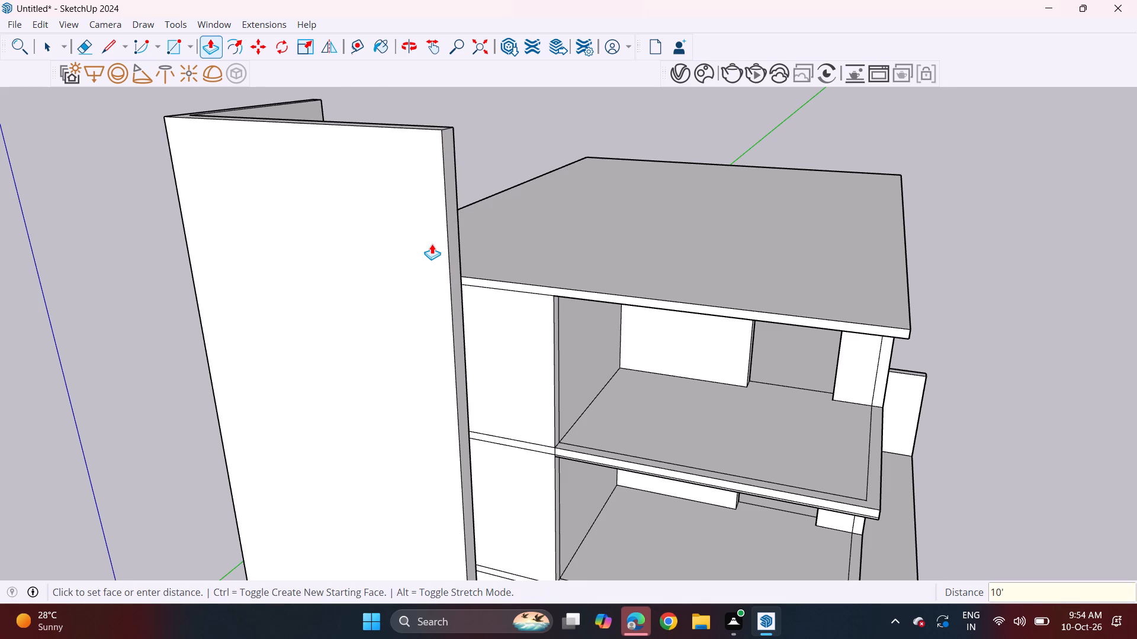
Examine the tall L-shaped front wall and its narrow end face beside the porch and terraces.
{"action": "middle_click_drag", "start_coordinate": [416, 301], "coordinate": [477, 227]}
{"action": "scroll", "coordinate": [480, 227], "scroll_direction": "down", "scroll_amount": 4}
{"action": "middle_click_drag", "start_coordinate": [428, 324], "coordinate": [489, 287]}
{"action": "scroll", "coordinate": [489, 288], "scroll_direction": "down", "scroll_amount": 7}
{"action": "middle_click_drag", "start_coordinate": [502, 360], "coordinate": [508, 331]}
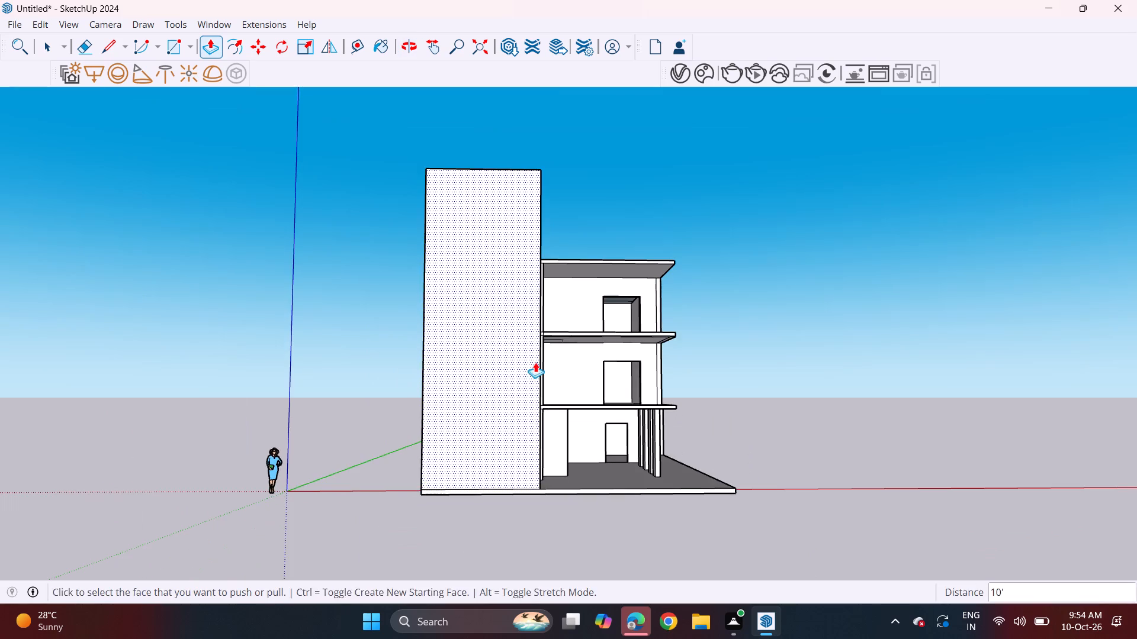
{"action": "middle_click_drag", "start_coordinate": [549, 366], "coordinate": [509, 384]}
{"action": "scroll", "coordinate": [541, 464], "scroll_direction": "up", "scroll_amount": 4}
{"action": "middle_click_drag", "start_coordinate": [516, 422], "coordinate": [430, 469]}
{"action": "scroll", "coordinate": [419, 460], "scroll_direction": "up", "scroll_amount": 4}
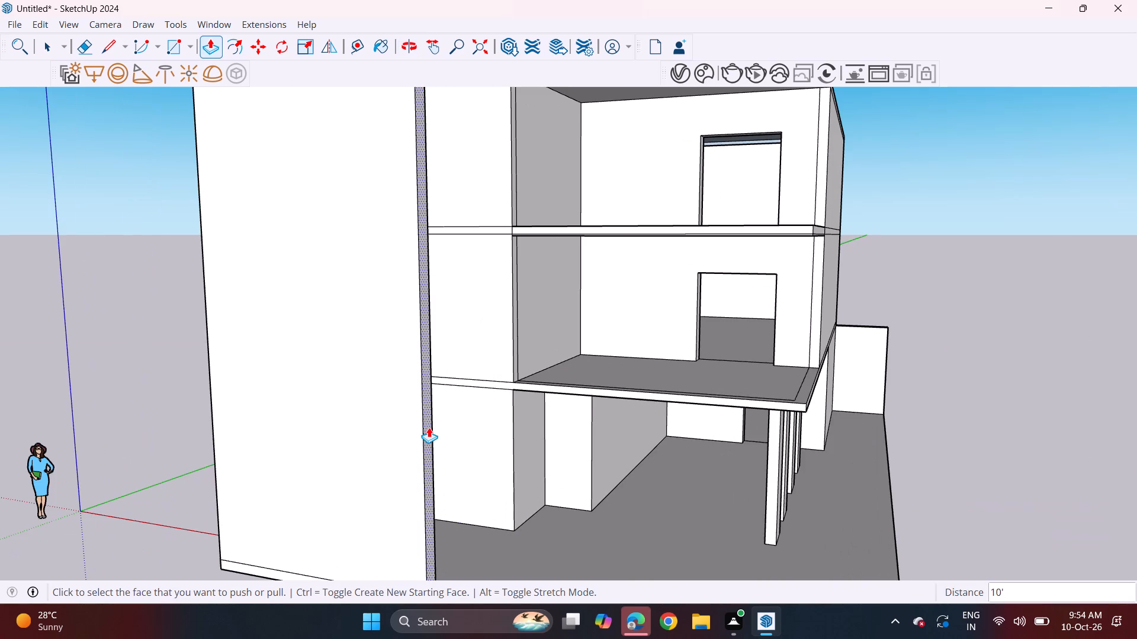
Push/Pull the narrow end face of the tall front wall about 5 1/8" to align with the building's wall edge behind.
{"action": "left_click", "coordinate": [429, 427]}
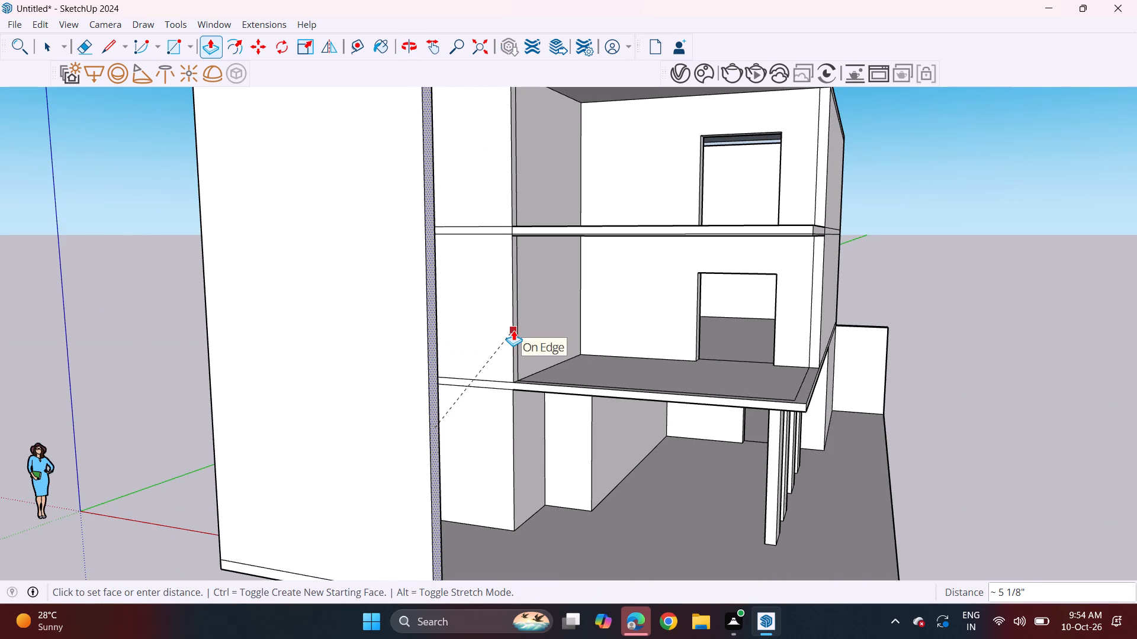
{"action": "left_click", "coordinate": [513, 330]}
Draw an inset outline on the tall wall's front face, about 38' 7" up from the base and 14' 1 1/2" across to the porch-side edge.
{"action": "middle_click_drag", "start_coordinate": [477, 390], "coordinate": [586, 348]}
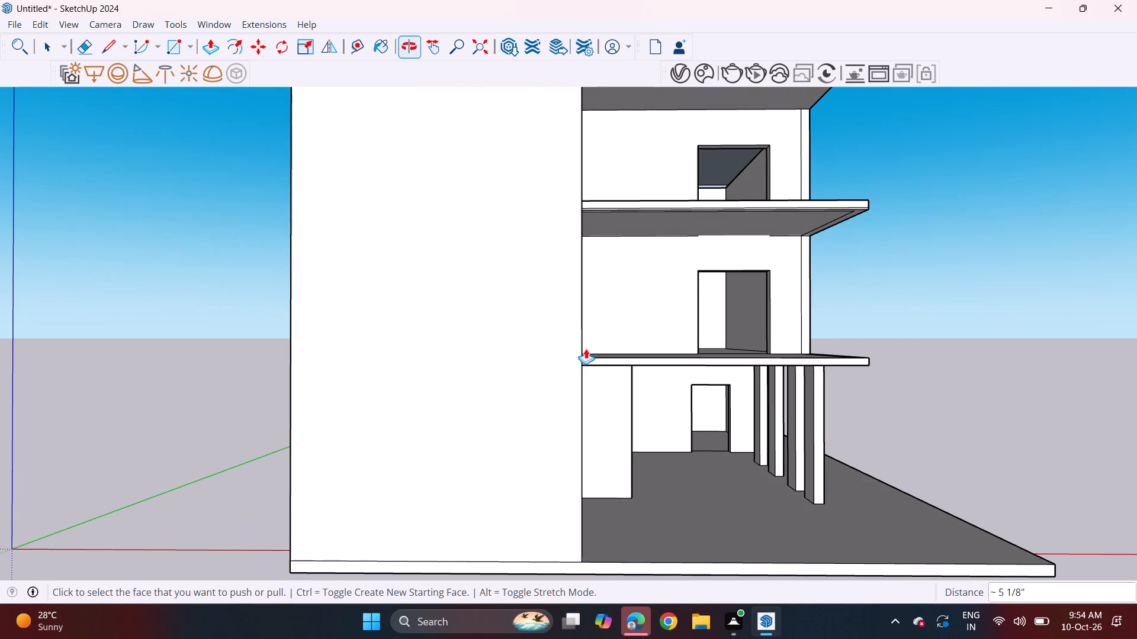
{"action": "scroll", "coordinate": [584, 349], "scroll_direction": "down", "scroll_amount": 2}
{"action": "middle_click_drag", "start_coordinate": [584, 350], "coordinate": [534, 413], "text": "shift"}
{"action": "scroll", "coordinate": [534, 413], "scroll_direction": "down", "scroll_amount": 1}
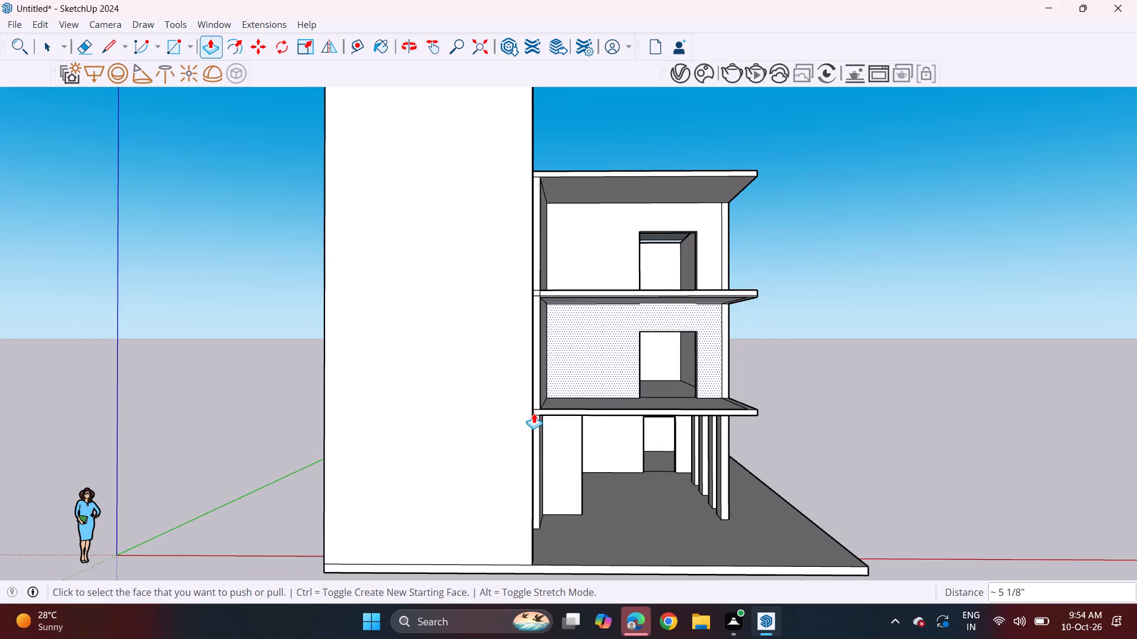
{"action": "middle_click_drag", "start_coordinate": [534, 413], "coordinate": [543, 393]}
{"action": "scroll", "coordinate": [543, 393], "scroll_direction": "down", "scroll_amount": 3}
{"action": "middle_click_drag", "start_coordinate": [543, 393], "coordinate": [528, 442], "text": "shift"}
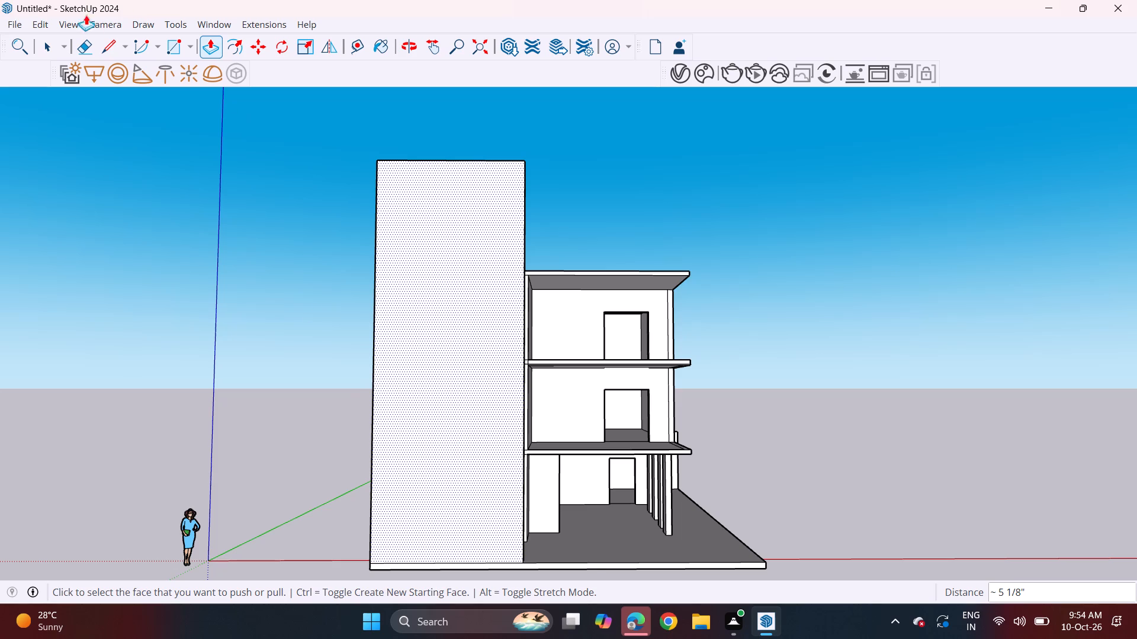
{"action": "left_click", "coordinate": [107, 48]}
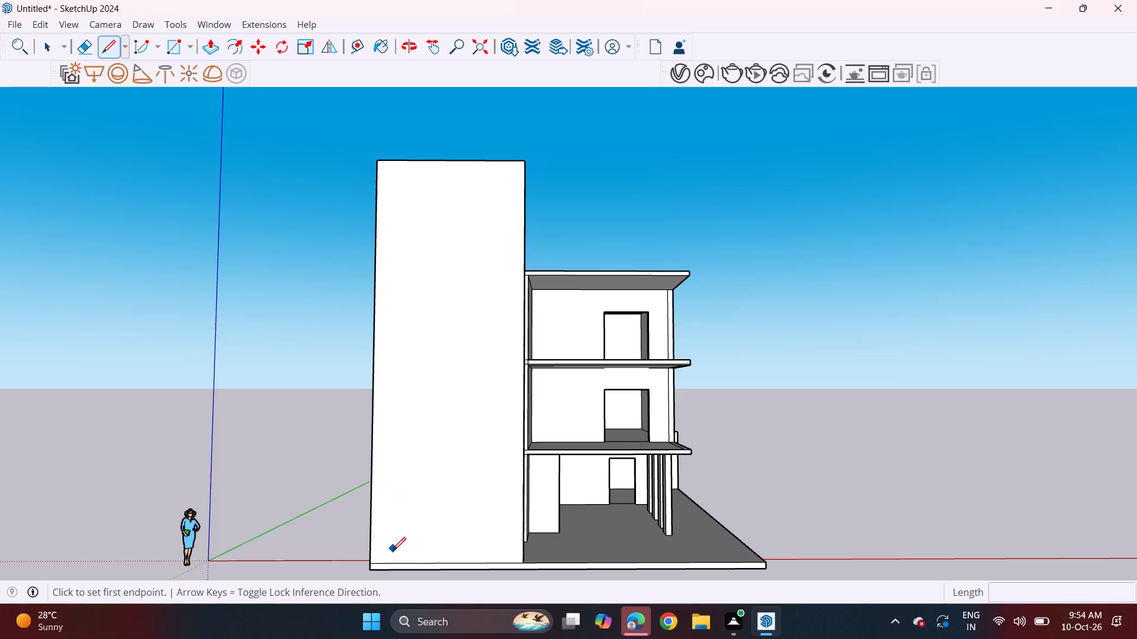
{"action": "scroll", "coordinate": [393, 550], "scroll_direction": "up", "scroll_amount": 4}
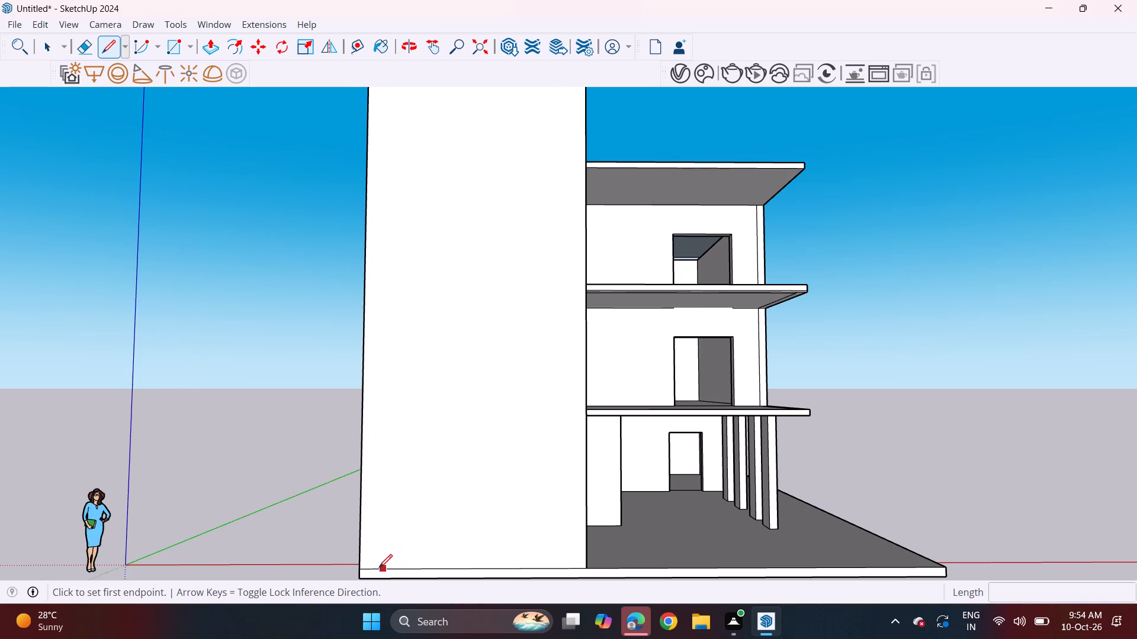
{"action": "left_click", "coordinate": [379, 567]}
{"action": "scroll", "coordinate": [407, 173], "scroll_direction": "down", "scroll_amount": 3}
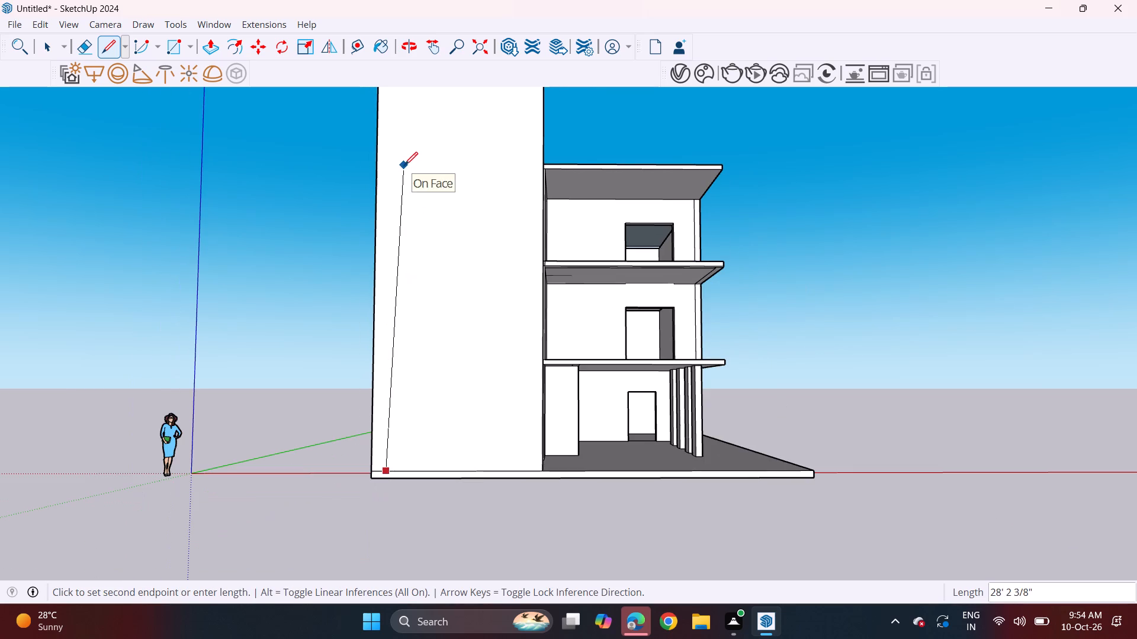
{"action": "middle_click_drag", "start_coordinate": [404, 165], "coordinate": [388, 279]}
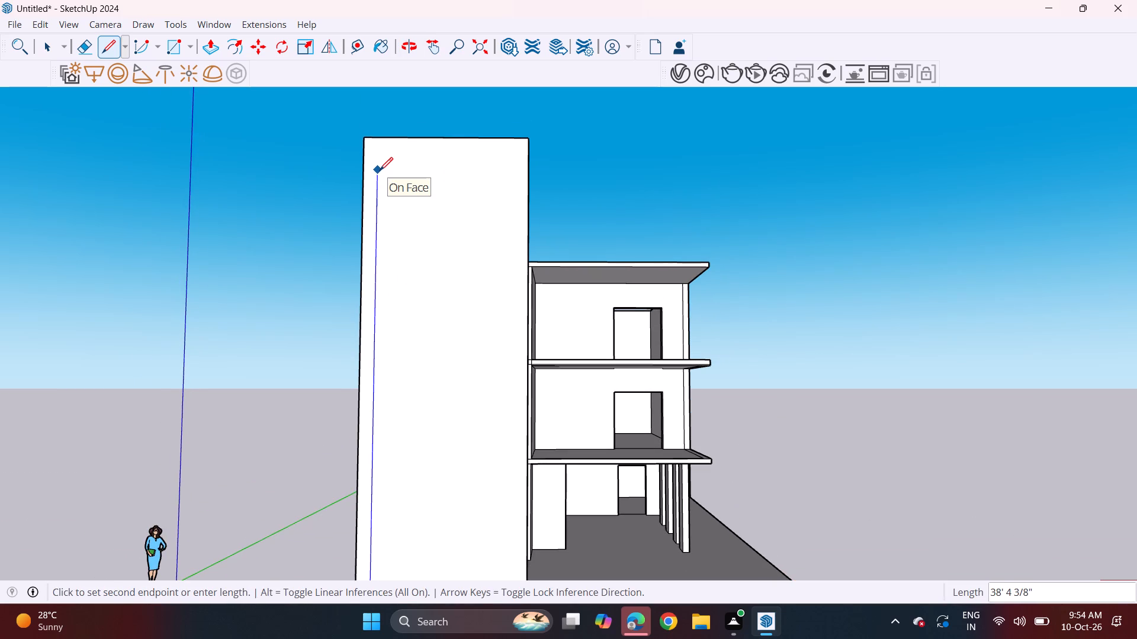
{"action": "left_click", "coordinate": [380, 169]}
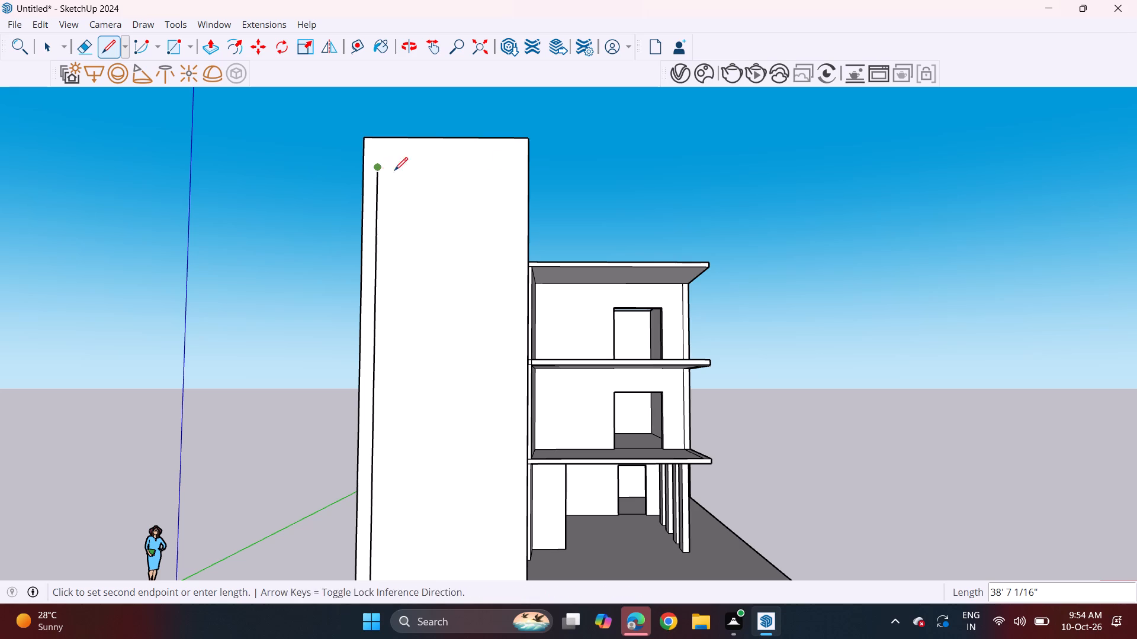
{"action": "left_click", "coordinate": [530, 164]}
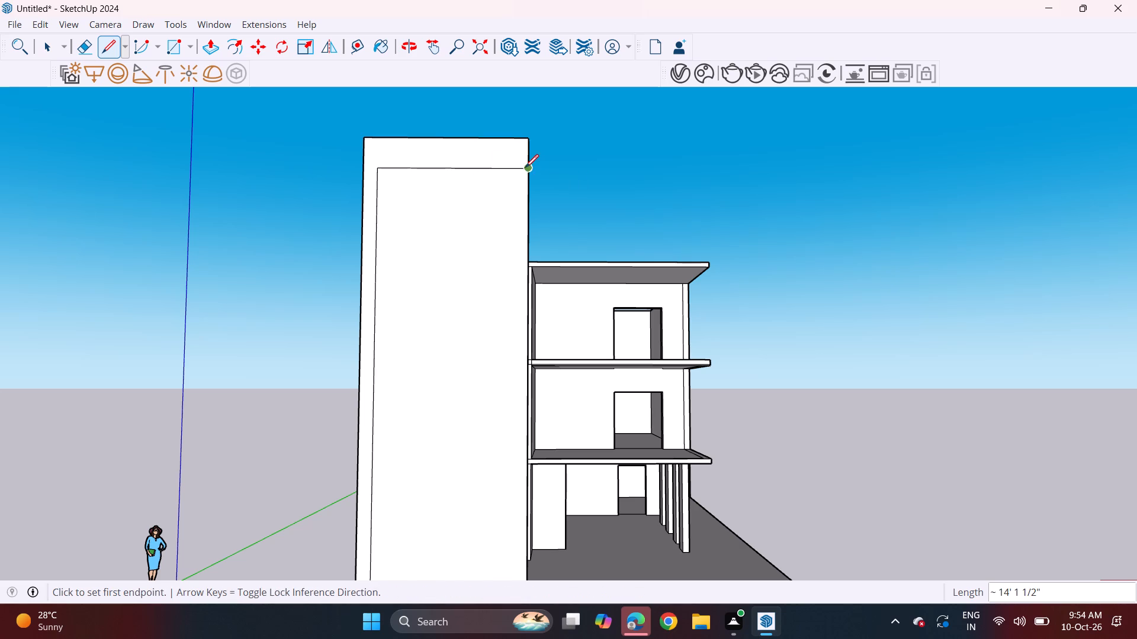
Draw a second outline just inside the first, about 36' 10" up and 13' 4 13/16" across to the same edge.
{"action": "scroll", "coordinate": [396, 330], "scroll_direction": "down", "scroll_amount": 3}
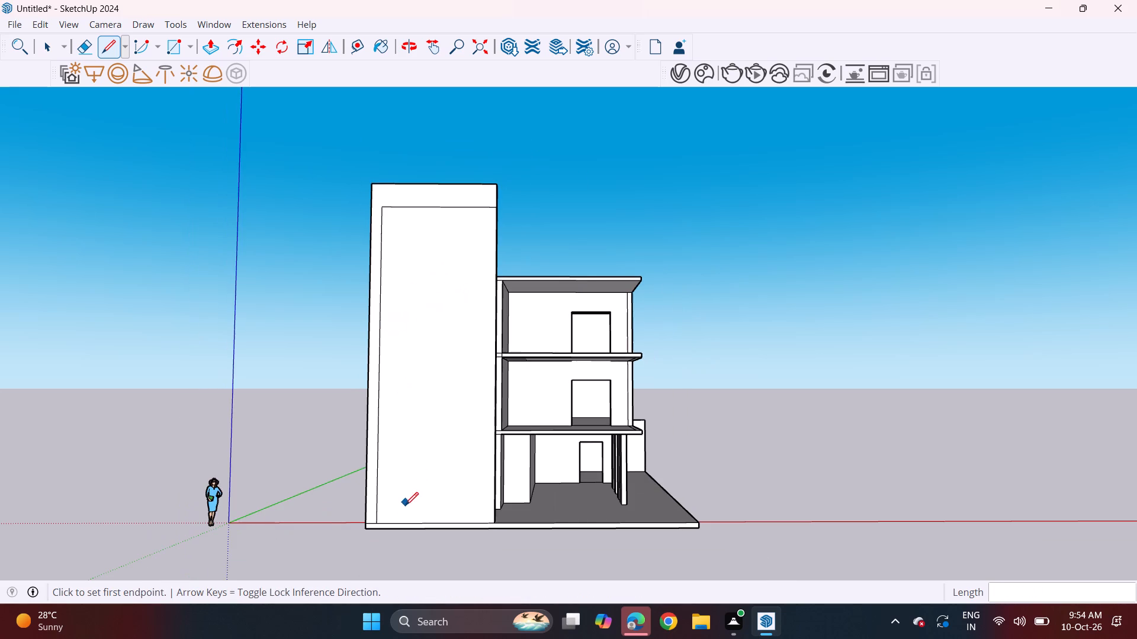
{"action": "scroll", "coordinate": [405, 505], "scroll_direction": "up", "scroll_amount": 7}
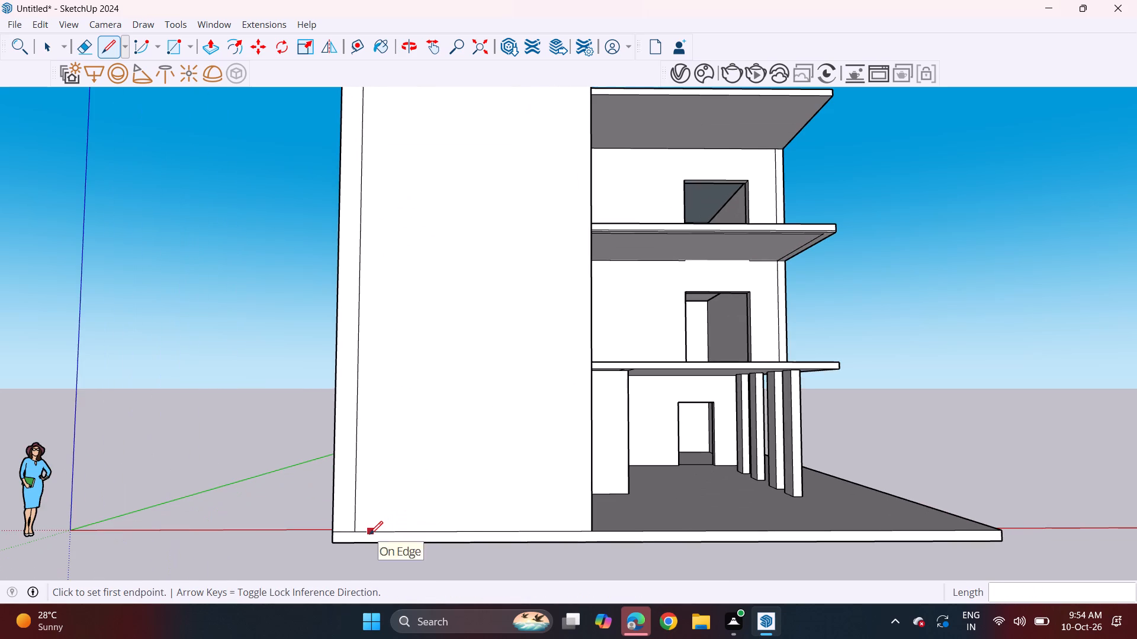
{"action": "left_click", "coordinate": [367, 530]}
{"action": "scroll", "coordinate": [375, 261], "scroll_direction": "down", "scroll_amount": 4}
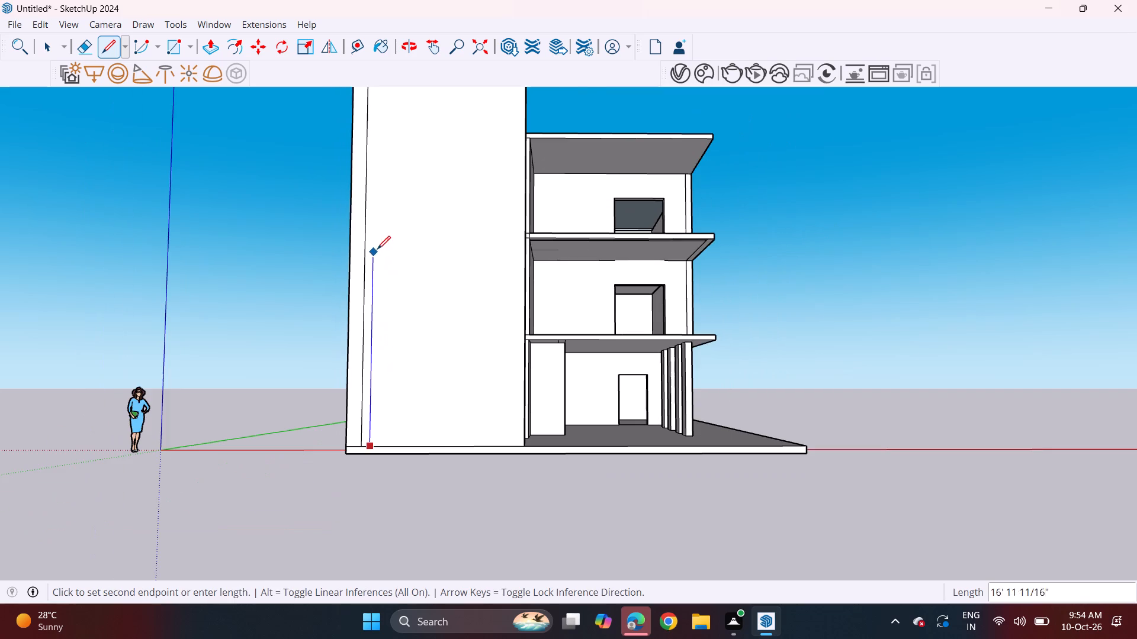
{"action": "middle_click_drag", "start_coordinate": [377, 211], "coordinate": [370, 314], "text": "shift"}
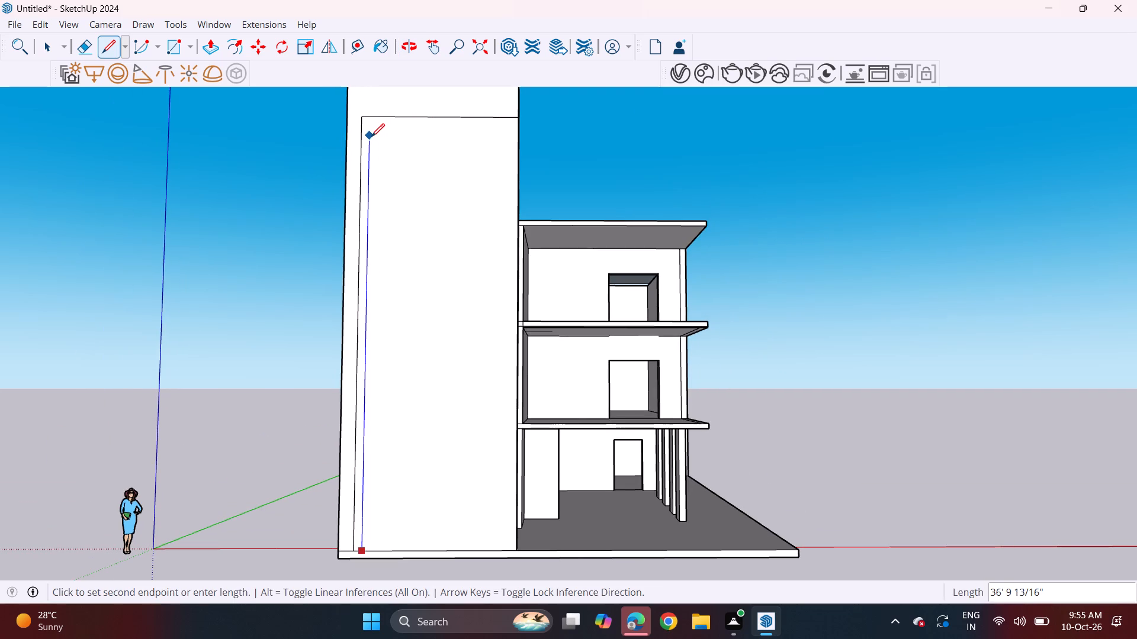
{"action": "double_click", "coordinate": [371, 135]}
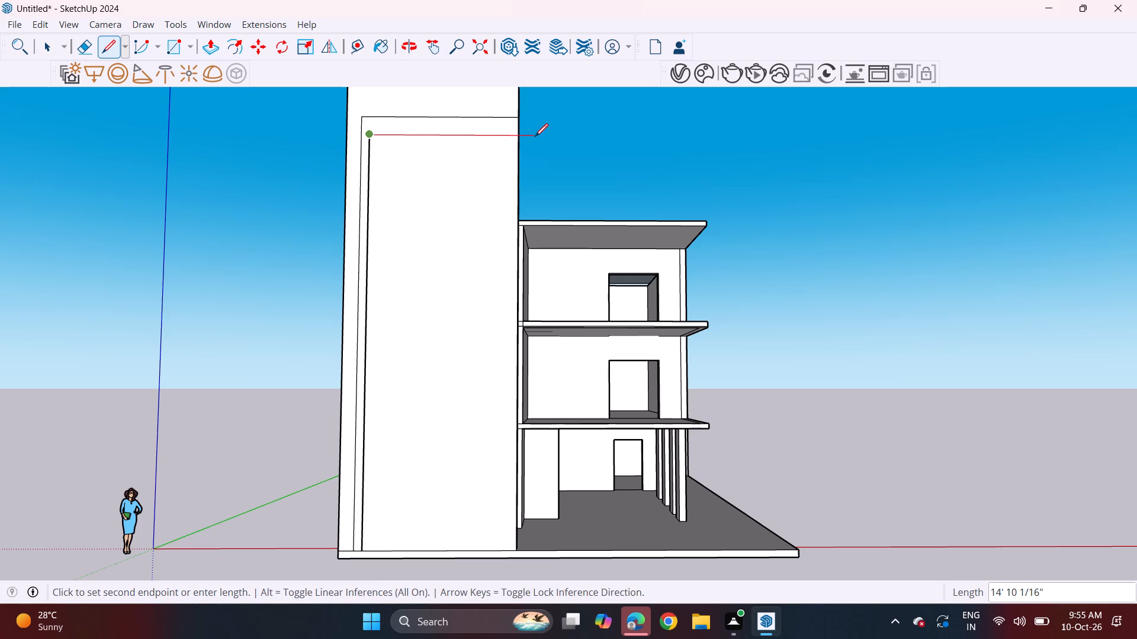
{"action": "left_click", "coordinate": [515, 139]}
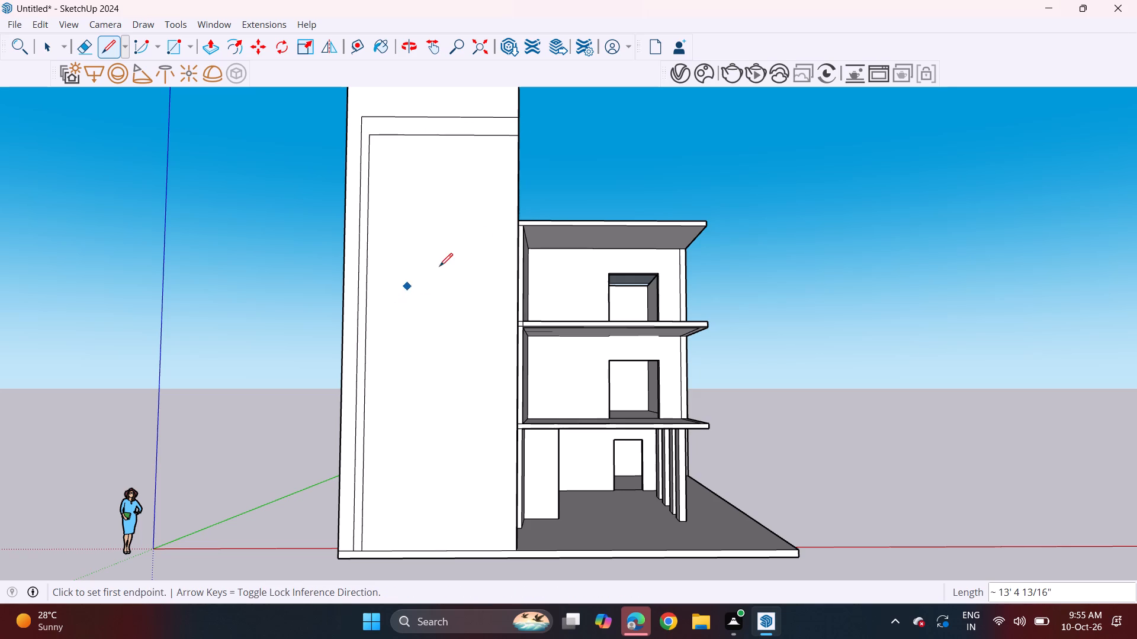
Continue both horizontal outline lines across the wall's narrow end face with two 11 9/16" lines.
{"action": "middle_click_drag", "start_coordinate": [475, 230], "coordinate": [135, 311]}
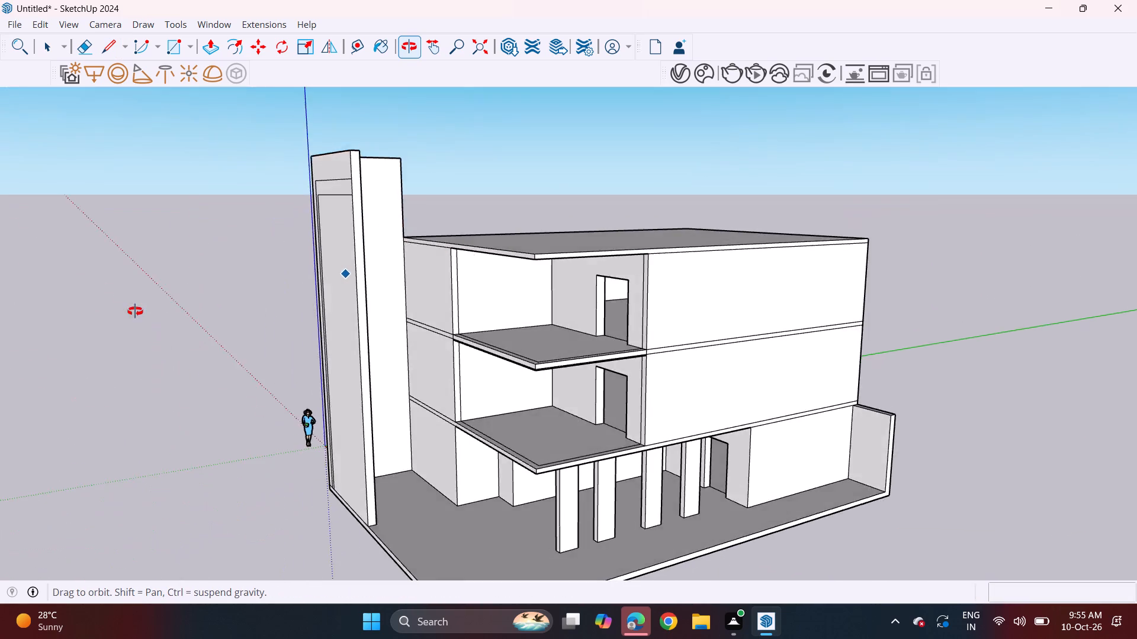
{"action": "middle_click_drag", "start_coordinate": [135, 311], "coordinate": [0, 380]}
{"action": "middle_click_drag", "start_coordinate": [228, 270], "coordinate": [321, 227]}
{"action": "scroll", "coordinate": [367, 206], "scroll_direction": "up", "scroll_amount": 3}
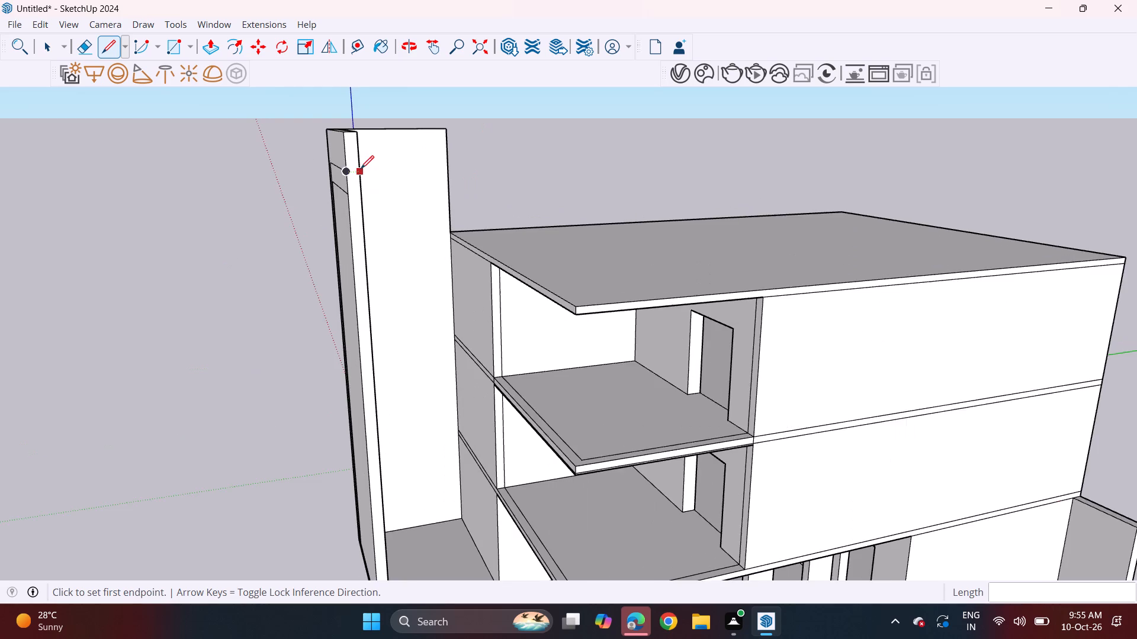
{"action": "scroll", "coordinate": [359, 168], "scroll_direction": "up", "scroll_amount": 3}
{"action": "left_click", "coordinate": [343, 176]}
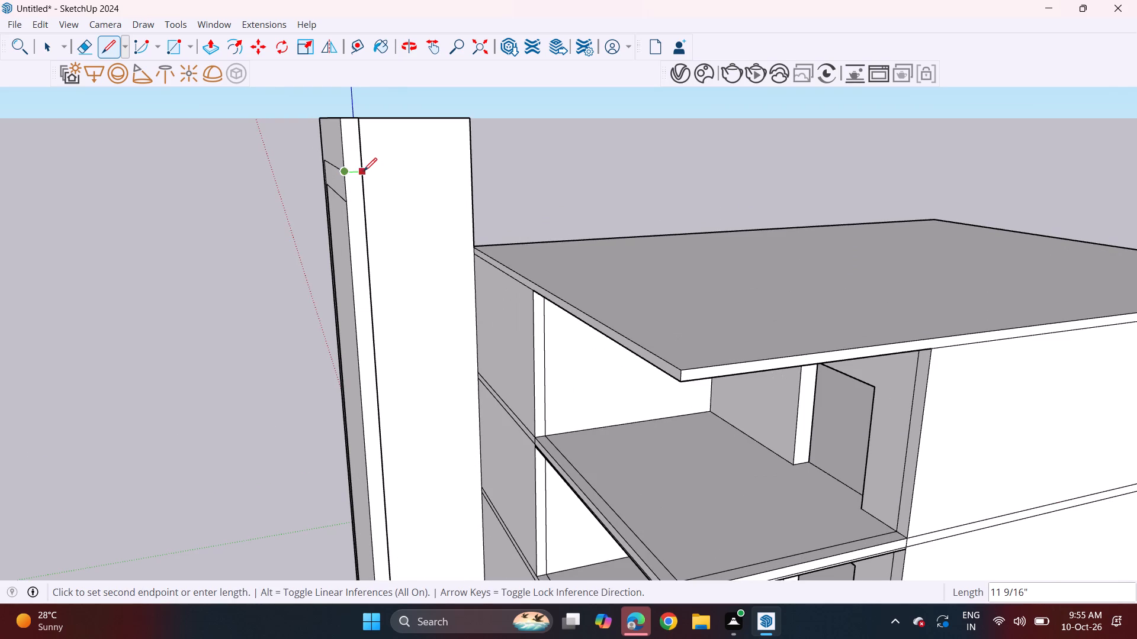
{"action": "double_click", "coordinate": [364, 171]}
{"action": "left_click", "coordinate": [345, 206]}
{"action": "left_click", "coordinate": [365, 198]}
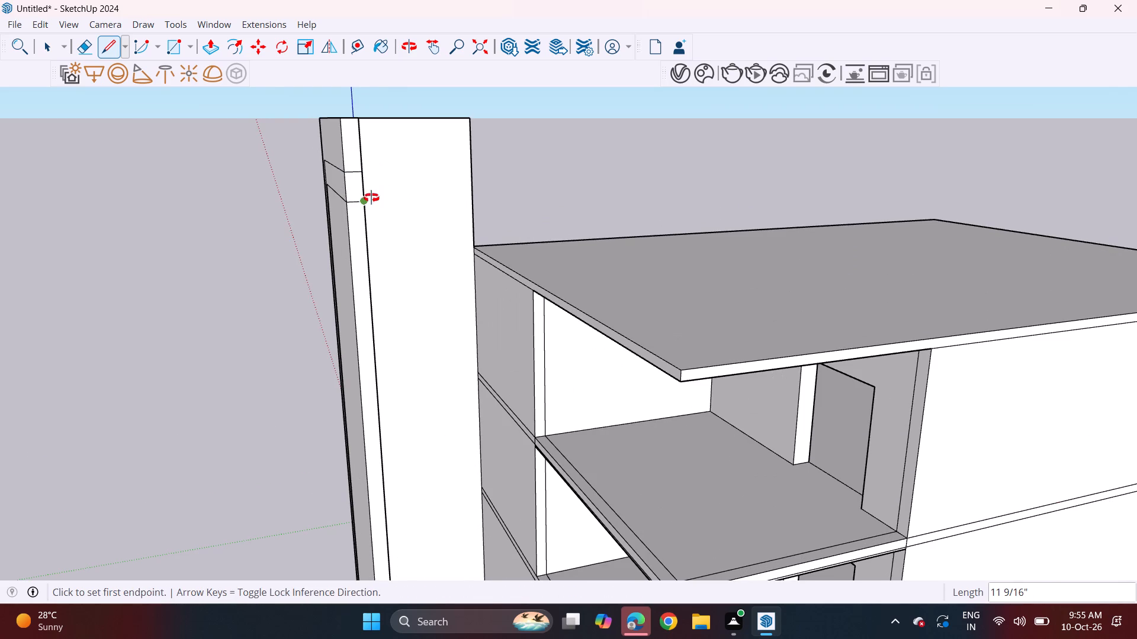
Extend both band lines across the back face of the front wall, from the end edge to the inner corner.
{"action": "middle_click_drag", "start_coordinate": [371, 198], "coordinate": [241, 193]}
{"action": "scroll", "coordinate": [360, 167], "scroll_direction": "up", "scroll_amount": 3}
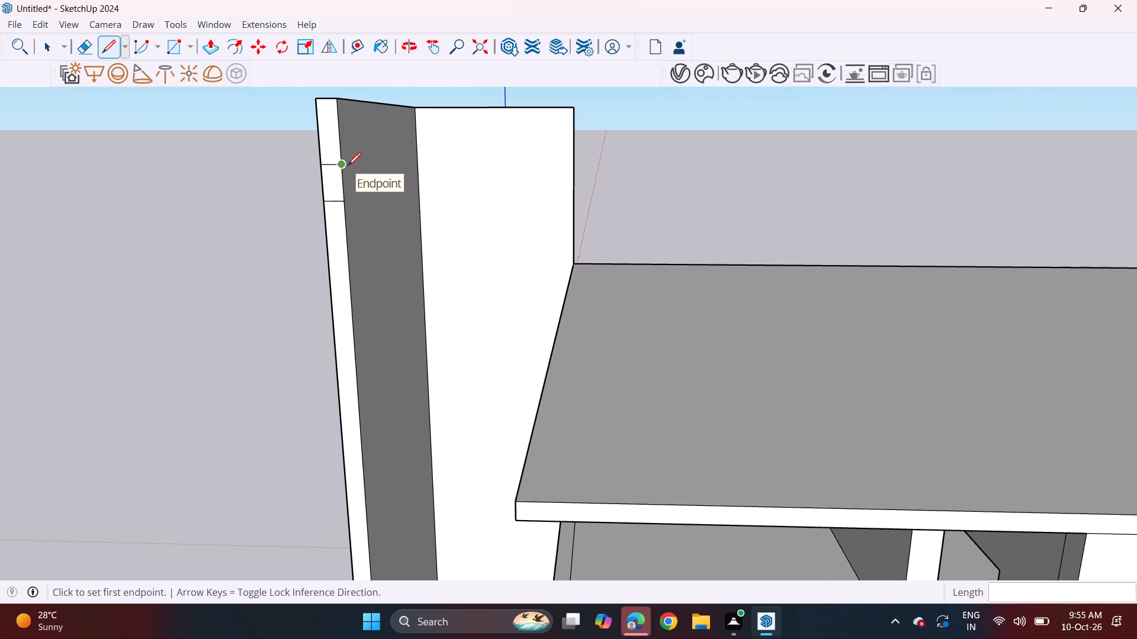
{"action": "double_click", "coordinate": [348, 166]}
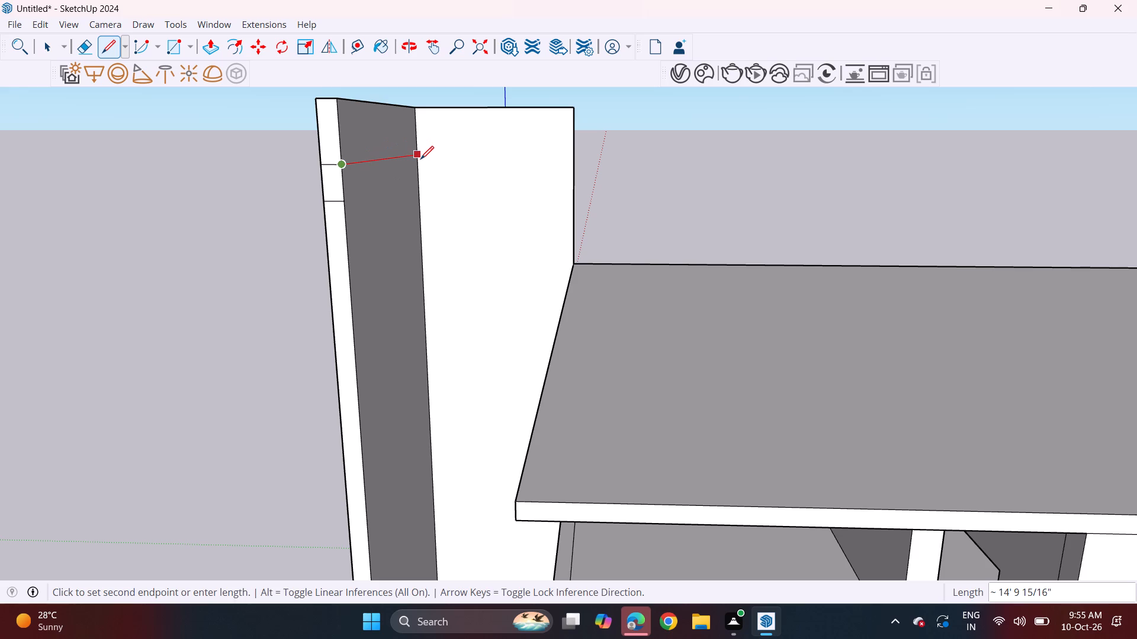
{"action": "left_click", "coordinate": [420, 159]}
{"action": "left_click", "coordinate": [343, 199]}
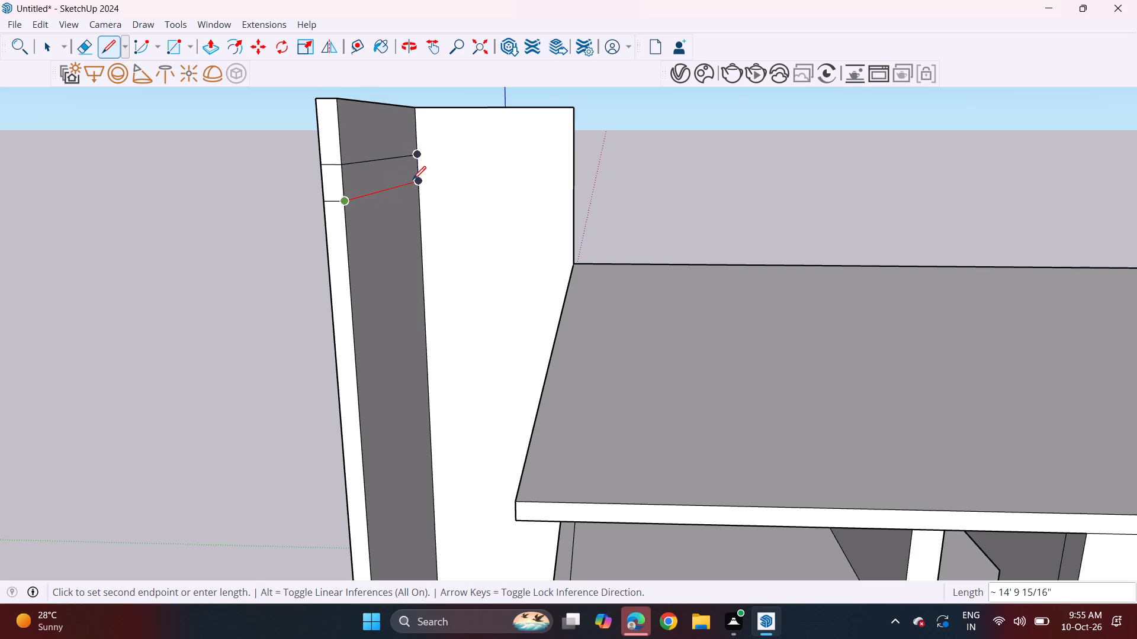
{"action": "left_click", "coordinate": [413, 179]}
Push/Pull the front wall's outer border and its inner panel forward 6 7/16" each, leaving the narrow band between them in place.
{"action": "middle_click_drag", "start_coordinate": [398, 232], "coordinate": [489, 233]}
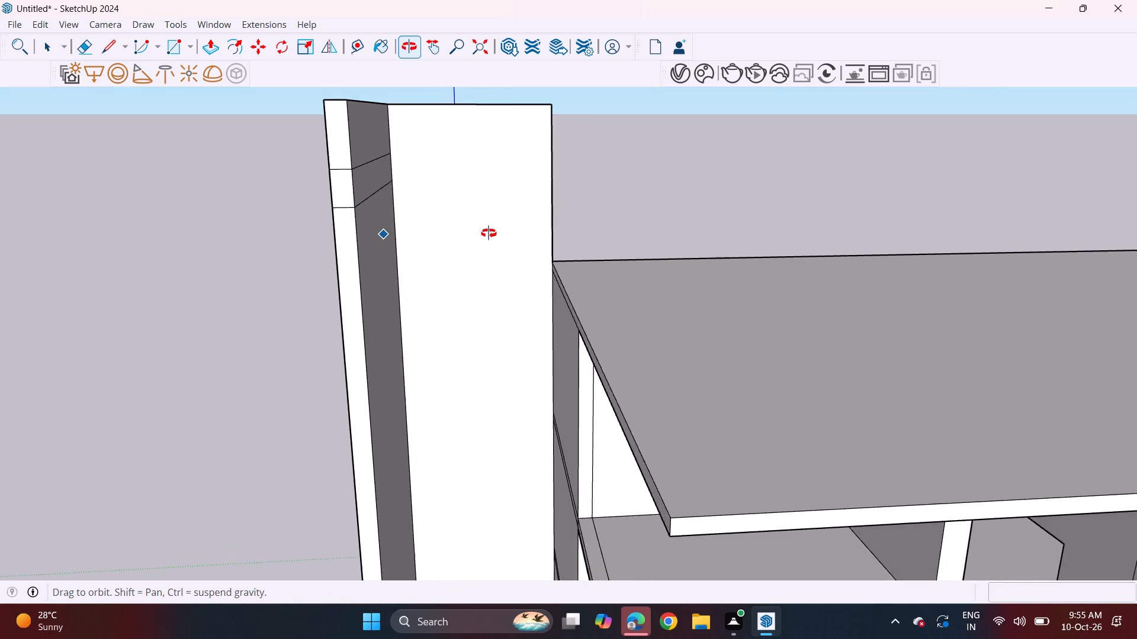
{"action": "middle_click_drag", "start_coordinate": [489, 233], "coordinate": [778, 219]}
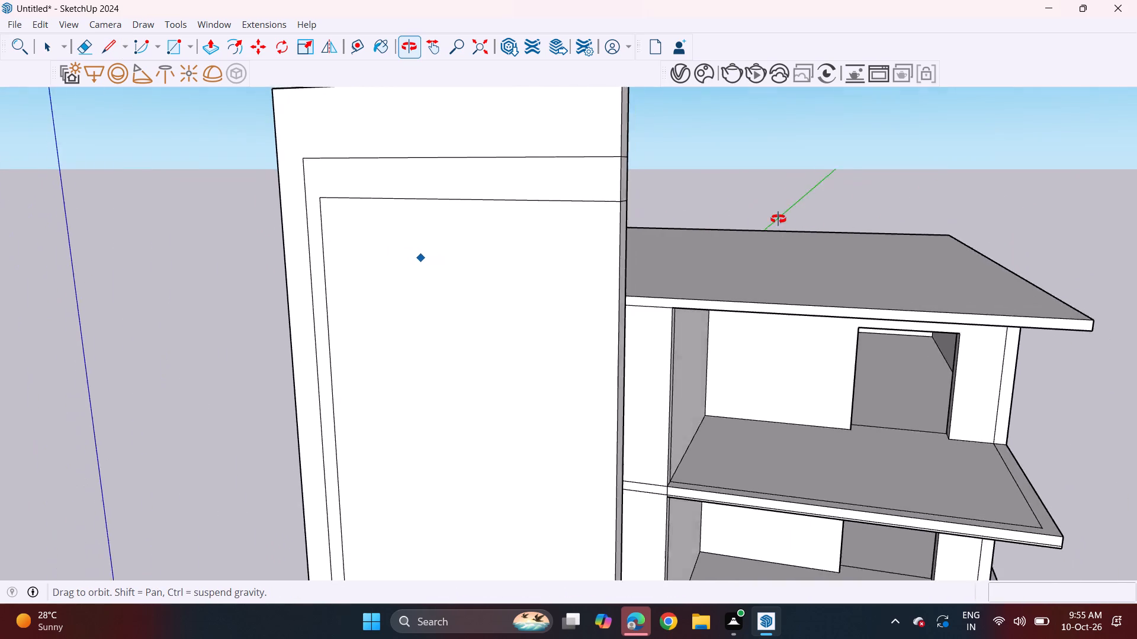
{"action": "middle_click_drag", "start_coordinate": [778, 219], "coordinate": [543, 246]}
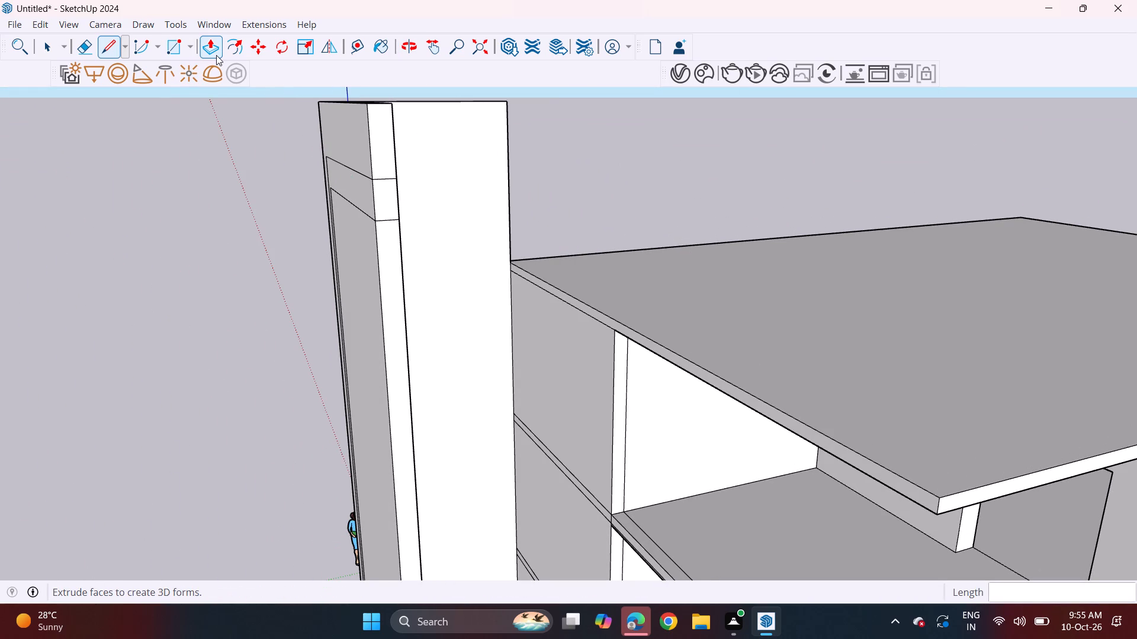
{"action": "left_click", "coordinate": [216, 55]}
{"action": "middle_click_drag", "start_coordinate": [284, 299], "coordinate": [396, 280]}
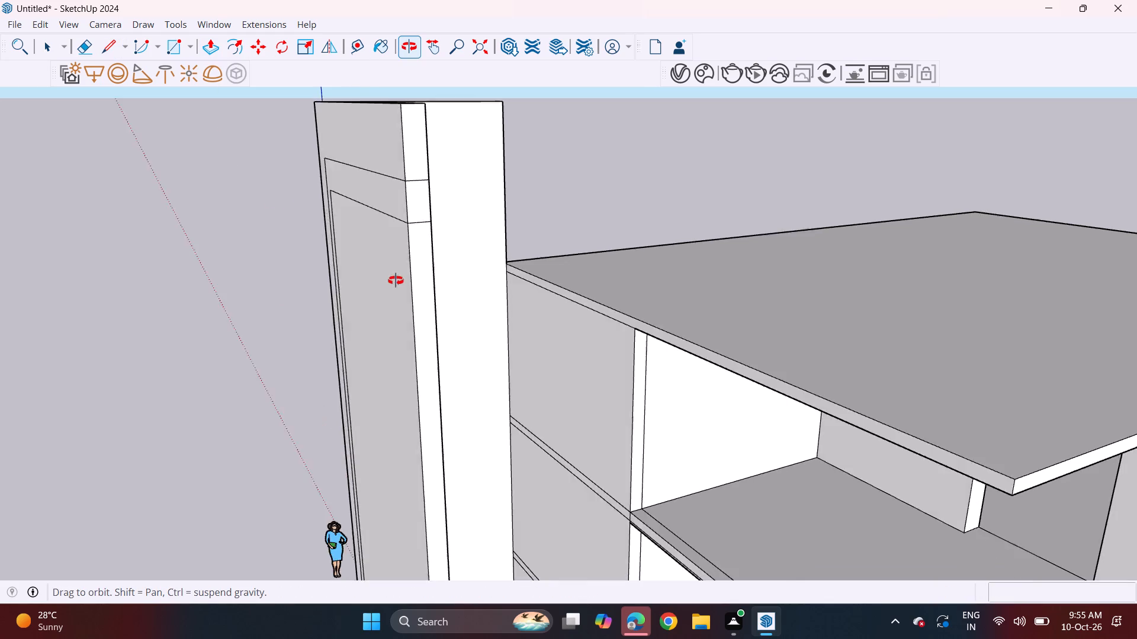
{"action": "middle_click_drag", "start_coordinate": [396, 280], "coordinate": [525, 245]}
{"action": "scroll", "coordinate": [542, 244], "scroll_direction": "down", "scroll_amount": 3}
{"action": "middle_click_drag", "start_coordinate": [584, 254], "coordinate": [383, 274], "text": "shift"}
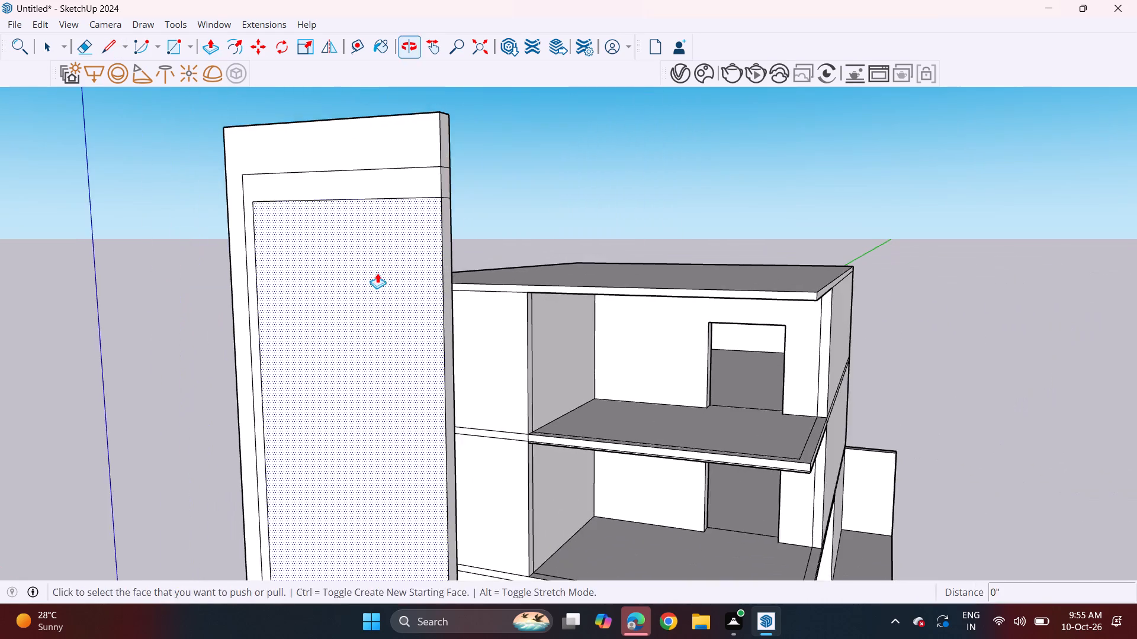
{"action": "middle_click_drag", "start_coordinate": [379, 275], "coordinate": [481, 292]}
{"action": "middle_click_drag", "start_coordinate": [538, 199], "coordinate": [506, 208]}
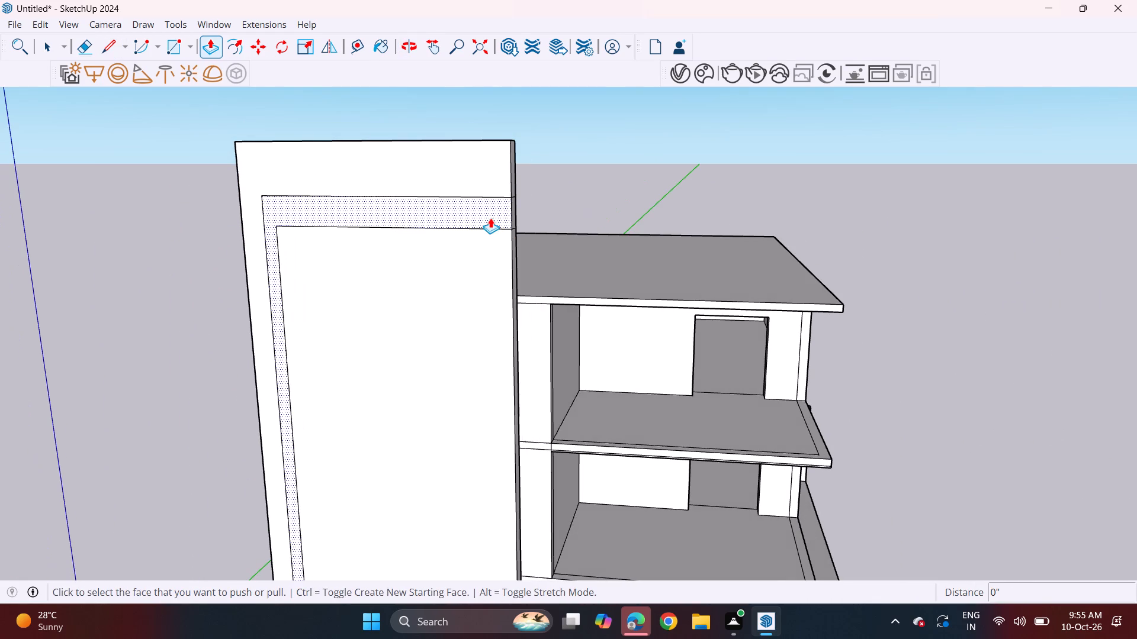
{"action": "left_click", "coordinate": [487, 183]}
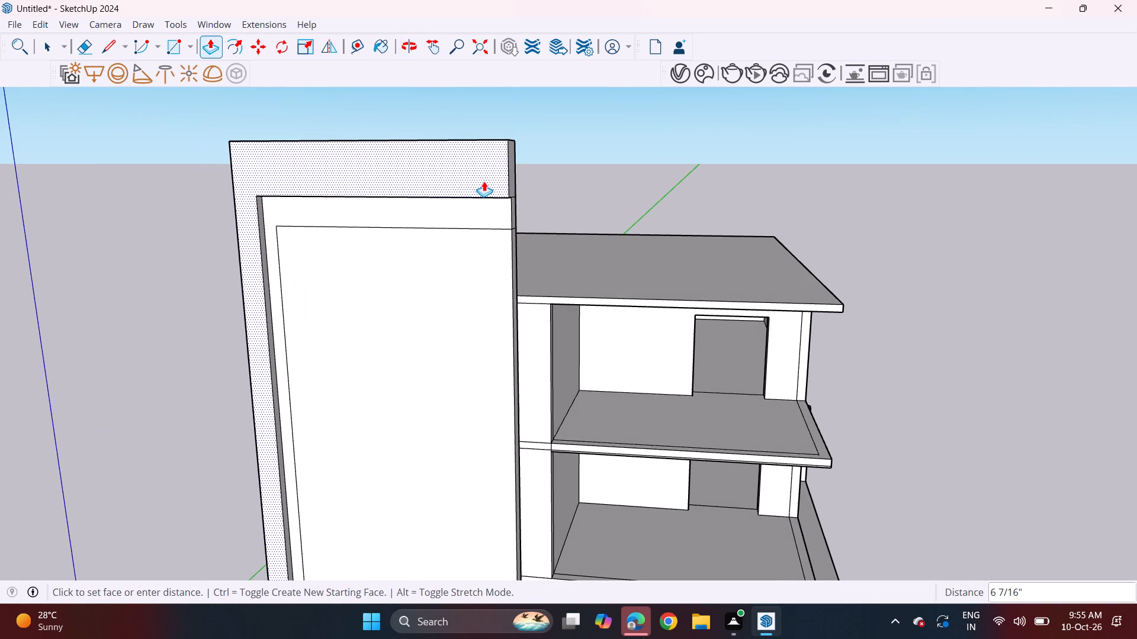
{"action": "left_click", "coordinate": [484, 181]}
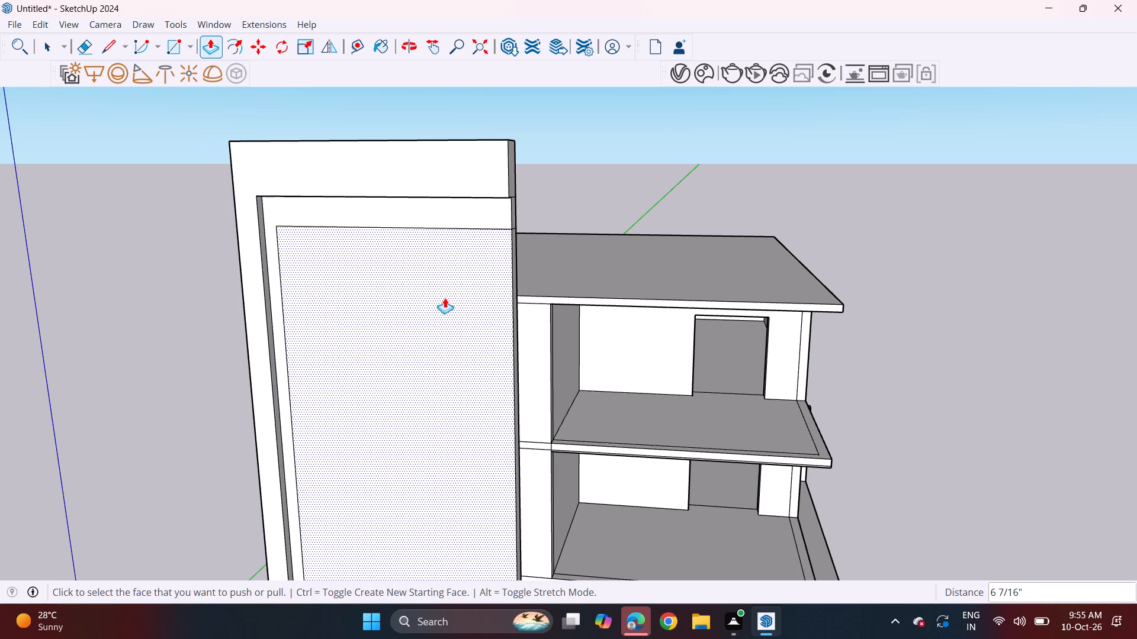
{"action": "double_click", "coordinate": [445, 298]}
Push/Pull the narrow horizontal band on the back face of the tall front wall 18' 7" back toward the house.
{"action": "middle_click_drag", "start_coordinate": [439, 321], "coordinate": [517, 256]}
{"action": "scroll", "coordinate": [517, 256], "scroll_direction": "down", "scroll_amount": 2}
{"action": "middle_click_drag", "start_coordinate": [518, 259], "coordinate": [432, 282]}
{"action": "middle_click_drag", "start_coordinate": [432, 282], "coordinate": [261, 294]}
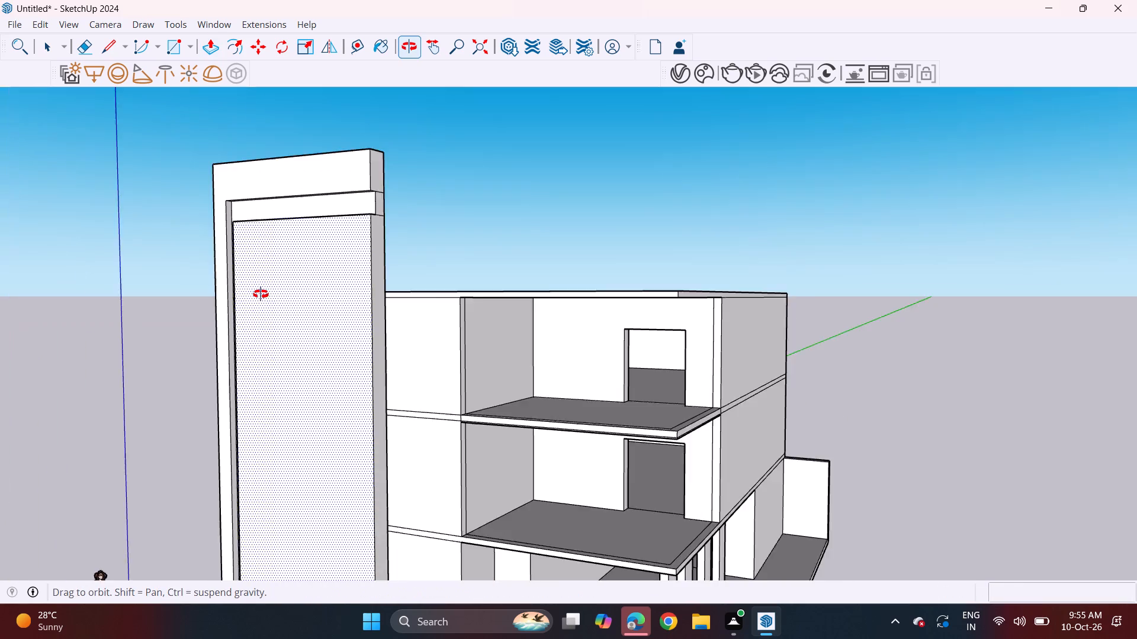
{"action": "middle_click_drag", "start_coordinate": [261, 294], "coordinate": [38, 345]}
{"action": "scroll", "coordinate": [376, 218], "scroll_direction": "up", "scroll_amount": 2}
{"action": "middle_click_drag", "start_coordinate": [345, 215], "coordinate": [256, 227]}
{"action": "scroll", "coordinate": [294, 227], "scroll_direction": "up", "scroll_amount": 1}
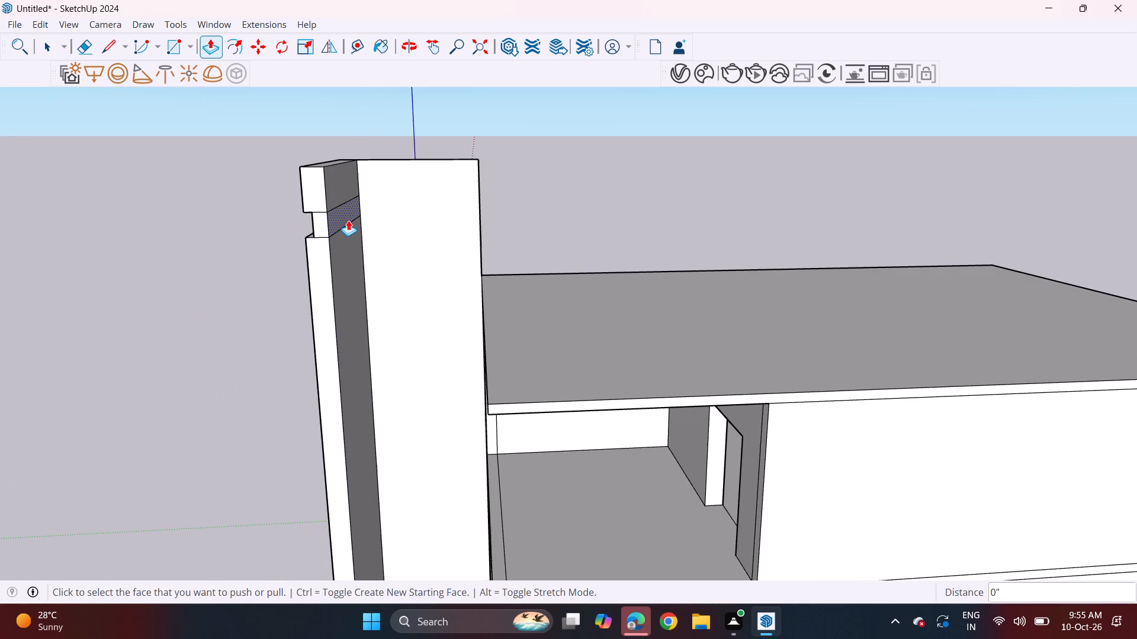
{"action": "left_click", "coordinate": [343, 221]}
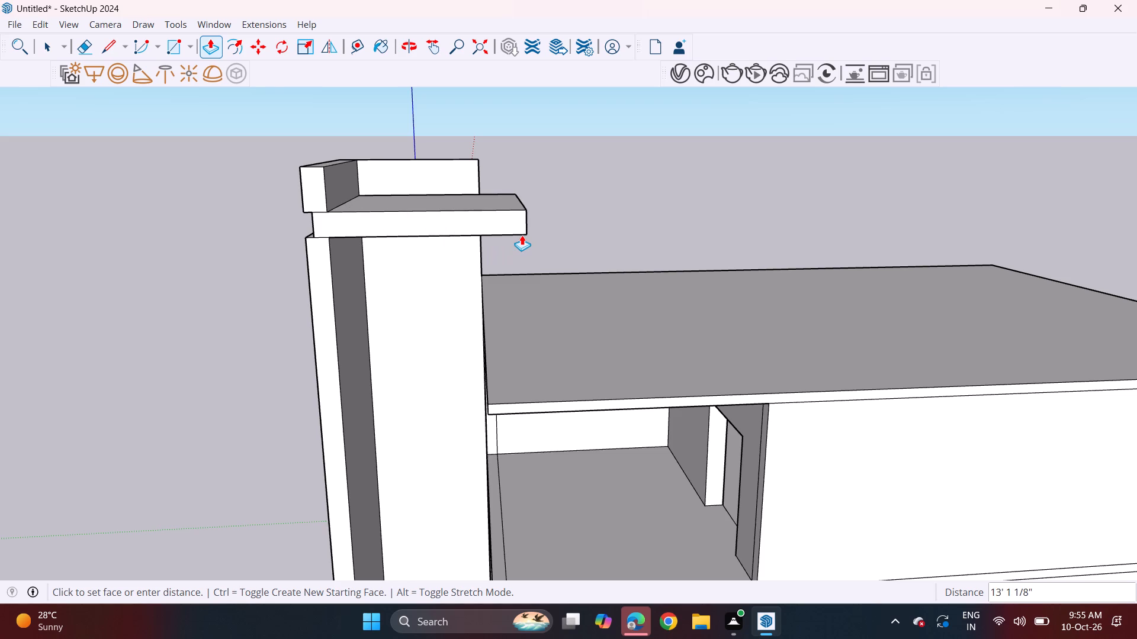
{"action": "middle_click_drag", "start_coordinate": [522, 235], "coordinate": [722, 205]}
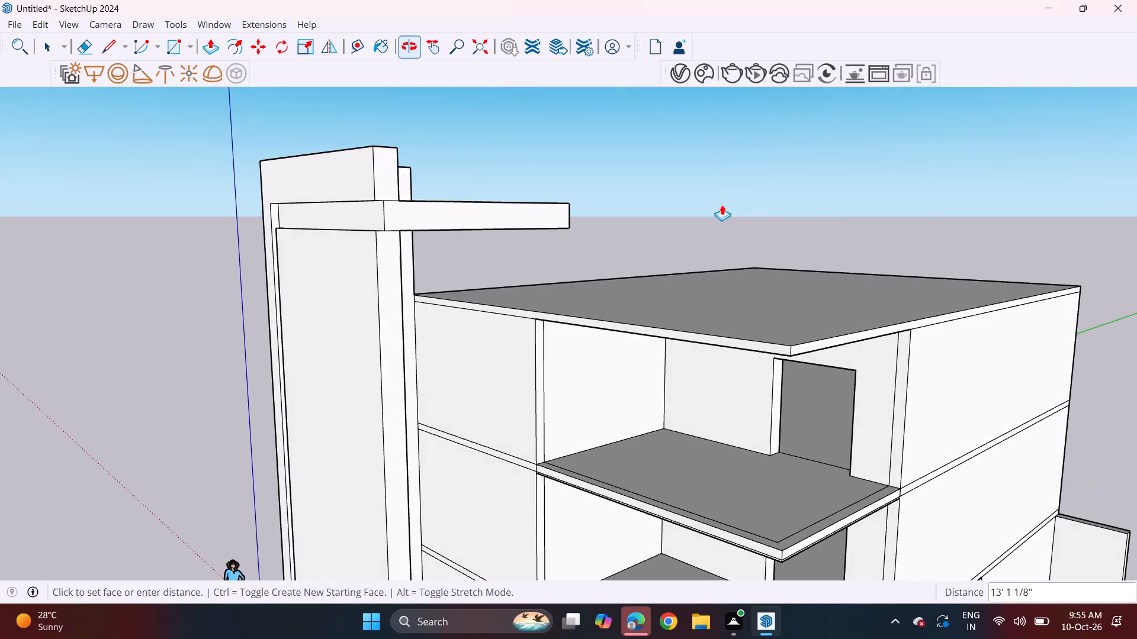
{"action": "middle_click_drag", "start_coordinate": [653, 230], "coordinate": [405, 253]}
{"action": "left_click", "coordinate": [582, 269]}
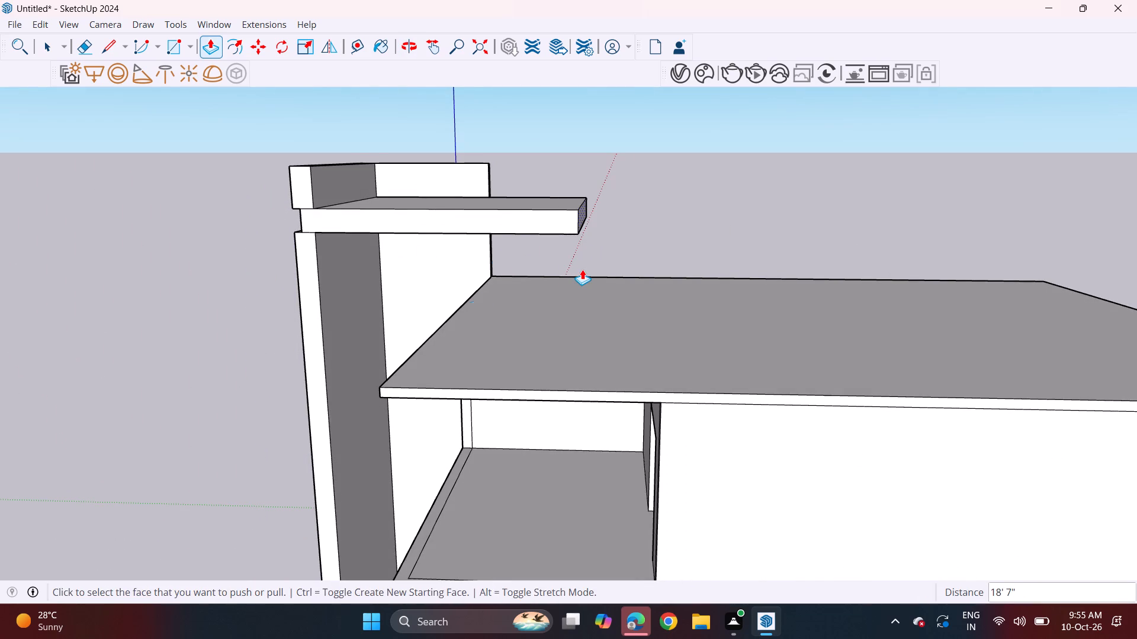
Push/Pull the side face of the projecting band 17' 4 7/8" sideways over the terraces, in line with the porch column.
{"action": "middle_click_drag", "start_coordinate": [415, 299], "coordinate": [888, 228]}
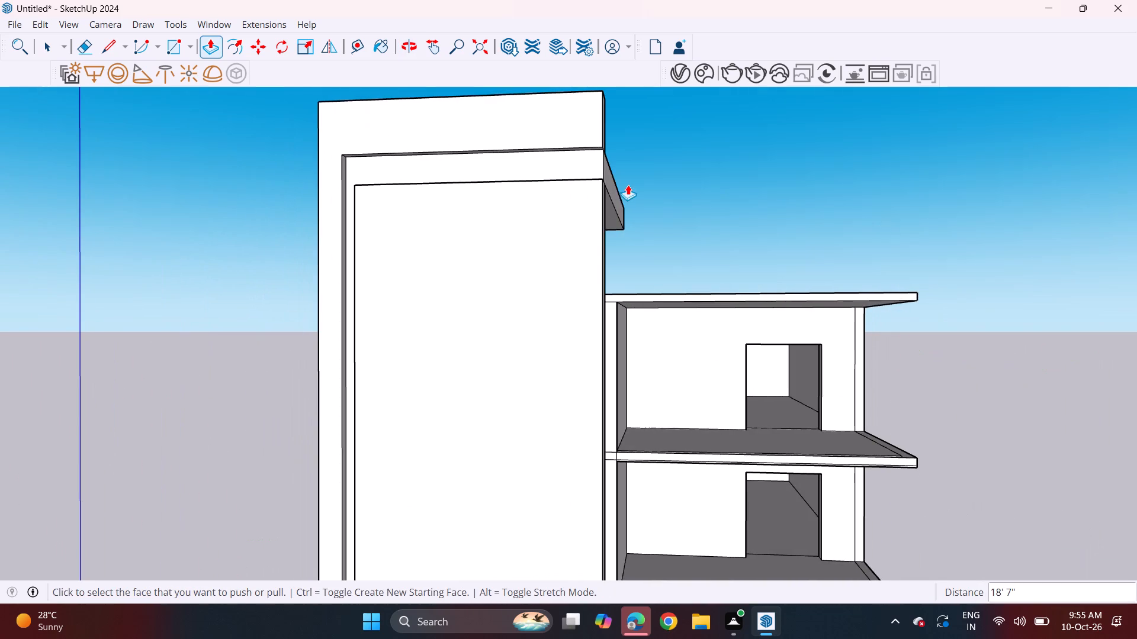
{"action": "left_click", "coordinate": [616, 193]}
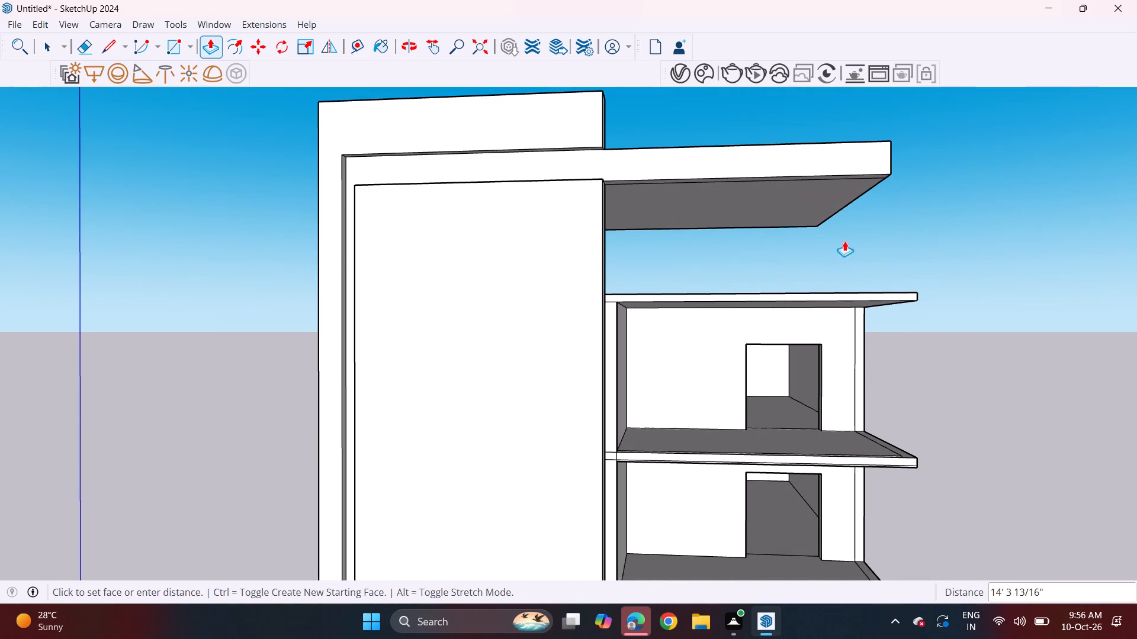
{"action": "middle_click_drag", "start_coordinate": [860, 252], "coordinate": [826, 260]}
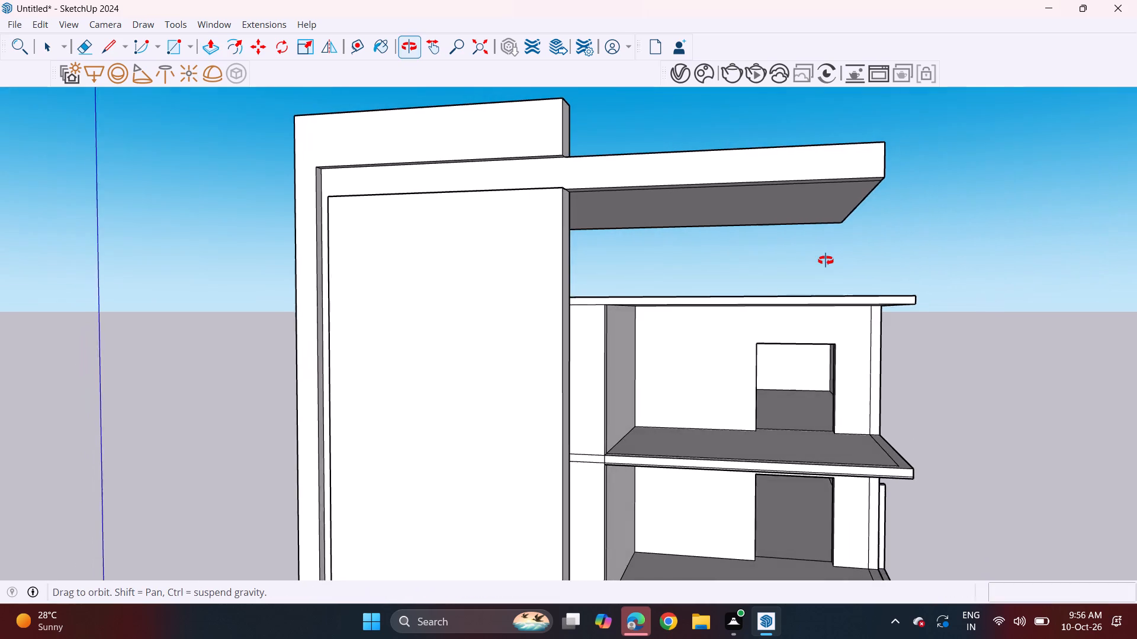
{"action": "middle_click_drag", "start_coordinate": [826, 260], "coordinate": [822, 263]}
{"action": "scroll", "coordinate": [889, 268], "scroll_direction": "down", "scroll_amount": 3}
{"action": "middle_click_drag", "start_coordinate": [885, 270], "coordinate": [798, 144], "text": "shift"}
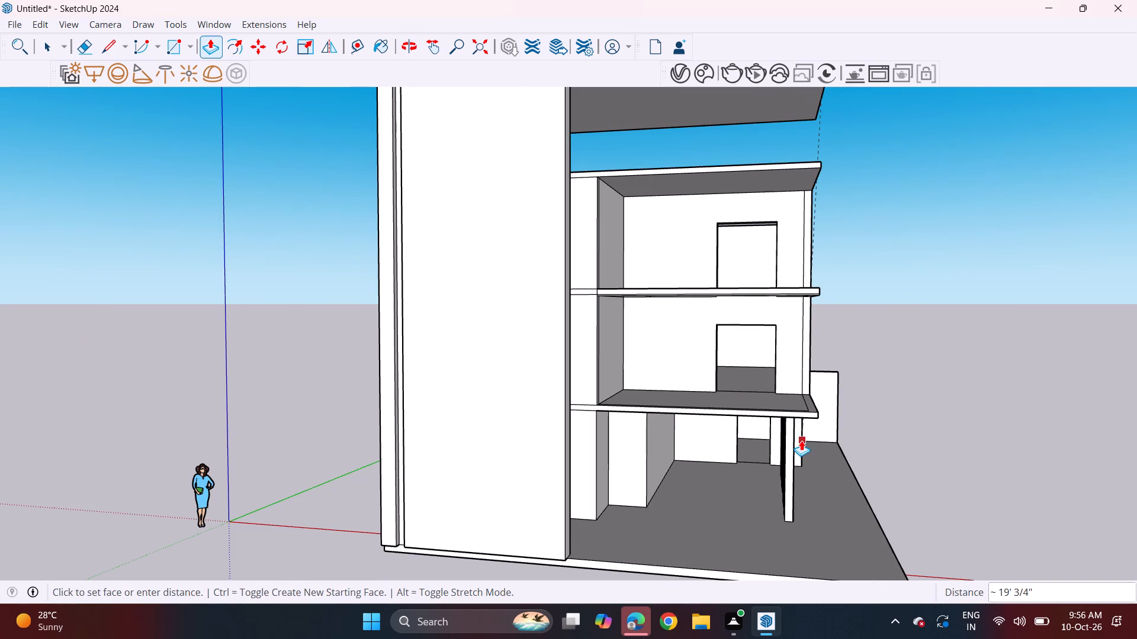
{"action": "scroll", "coordinate": [803, 438], "scroll_direction": "up", "scroll_amount": 9}
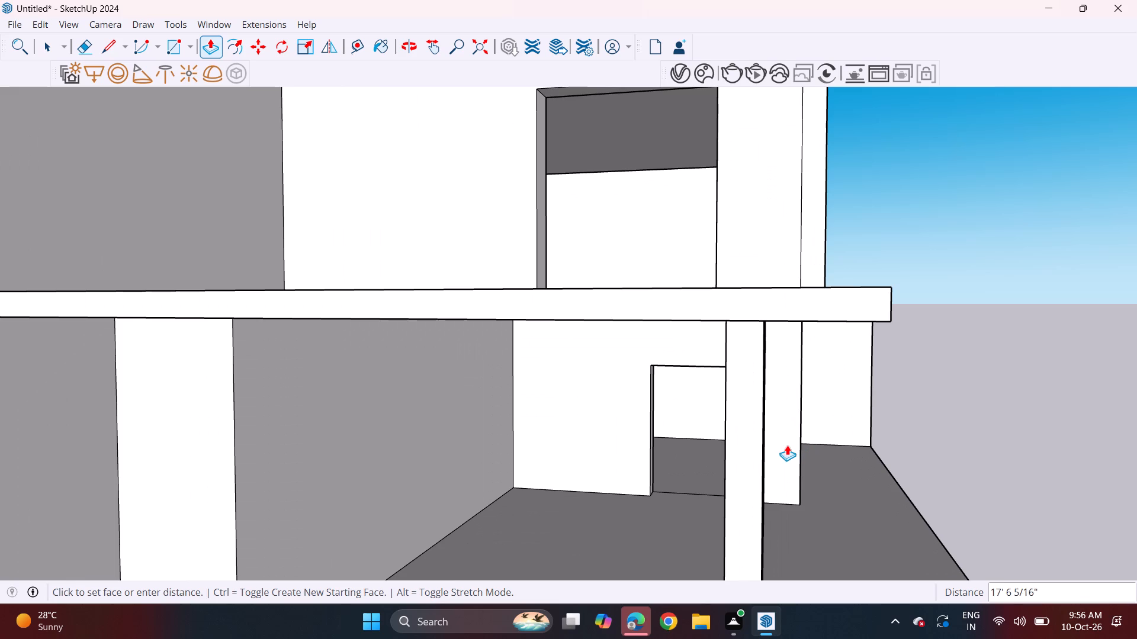
{"action": "scroll", "coordinate": [778, 440], "scroll_direction": "down", "scroll_amount": 8}
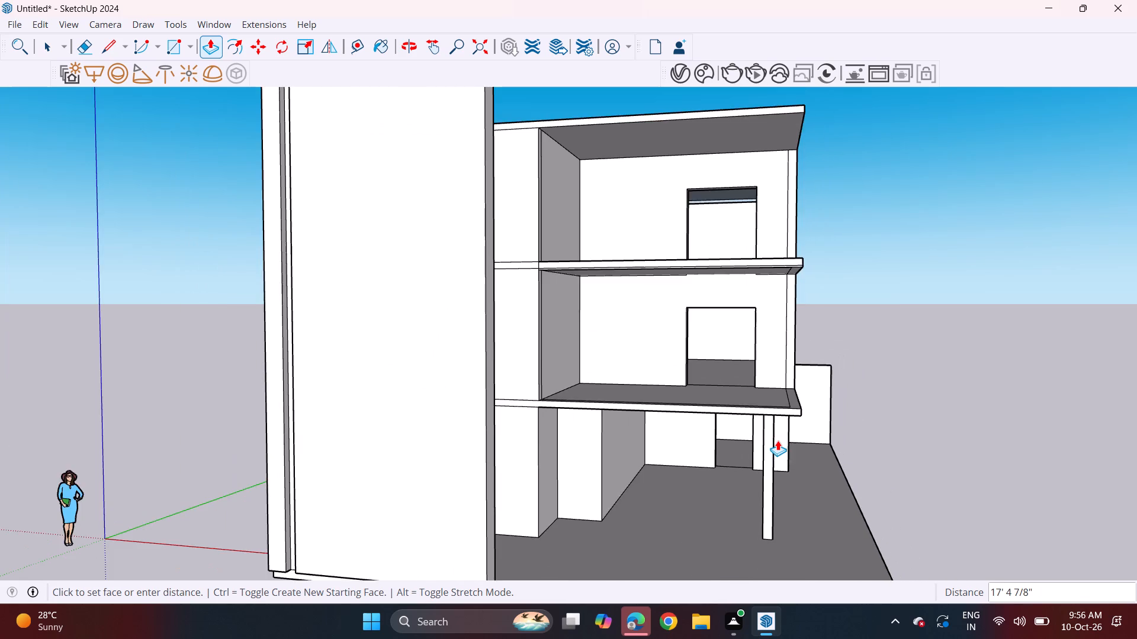
{"action": "scroll", "coordinate": [778, 440], "scroll_direction": "down", "scroll_amount": 2}
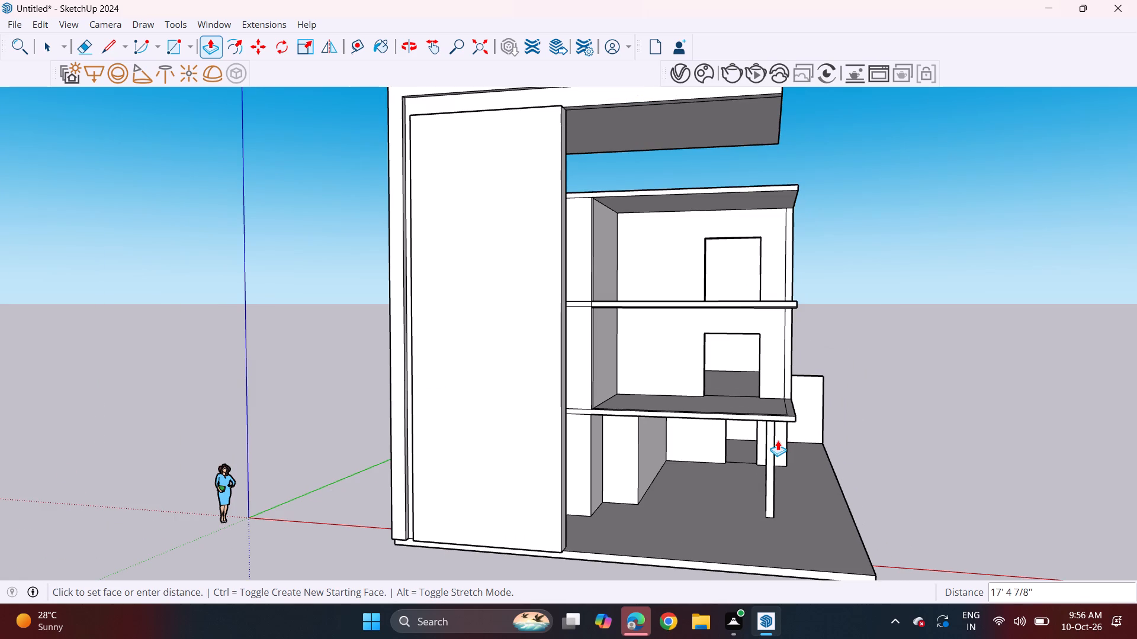
{"action": "left_click", "coordinate": [778, 440]}
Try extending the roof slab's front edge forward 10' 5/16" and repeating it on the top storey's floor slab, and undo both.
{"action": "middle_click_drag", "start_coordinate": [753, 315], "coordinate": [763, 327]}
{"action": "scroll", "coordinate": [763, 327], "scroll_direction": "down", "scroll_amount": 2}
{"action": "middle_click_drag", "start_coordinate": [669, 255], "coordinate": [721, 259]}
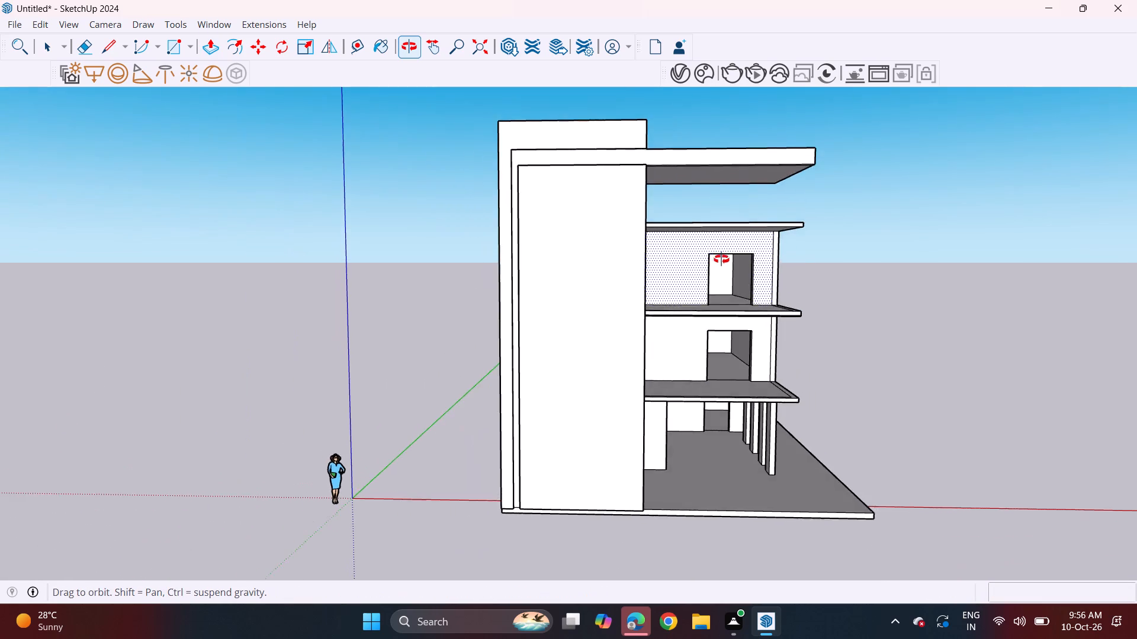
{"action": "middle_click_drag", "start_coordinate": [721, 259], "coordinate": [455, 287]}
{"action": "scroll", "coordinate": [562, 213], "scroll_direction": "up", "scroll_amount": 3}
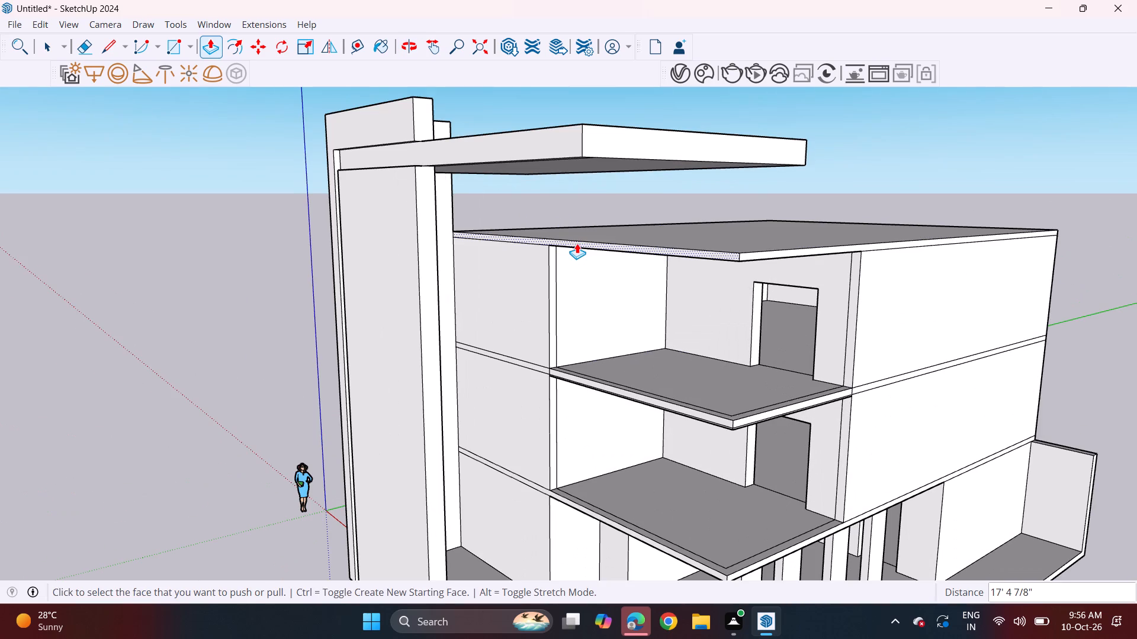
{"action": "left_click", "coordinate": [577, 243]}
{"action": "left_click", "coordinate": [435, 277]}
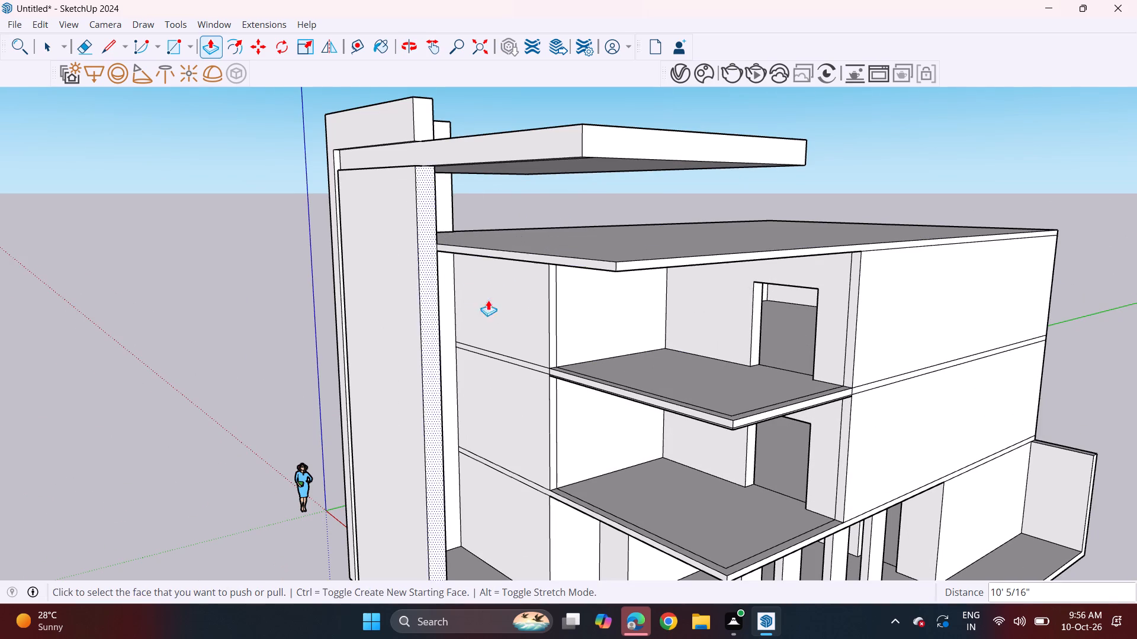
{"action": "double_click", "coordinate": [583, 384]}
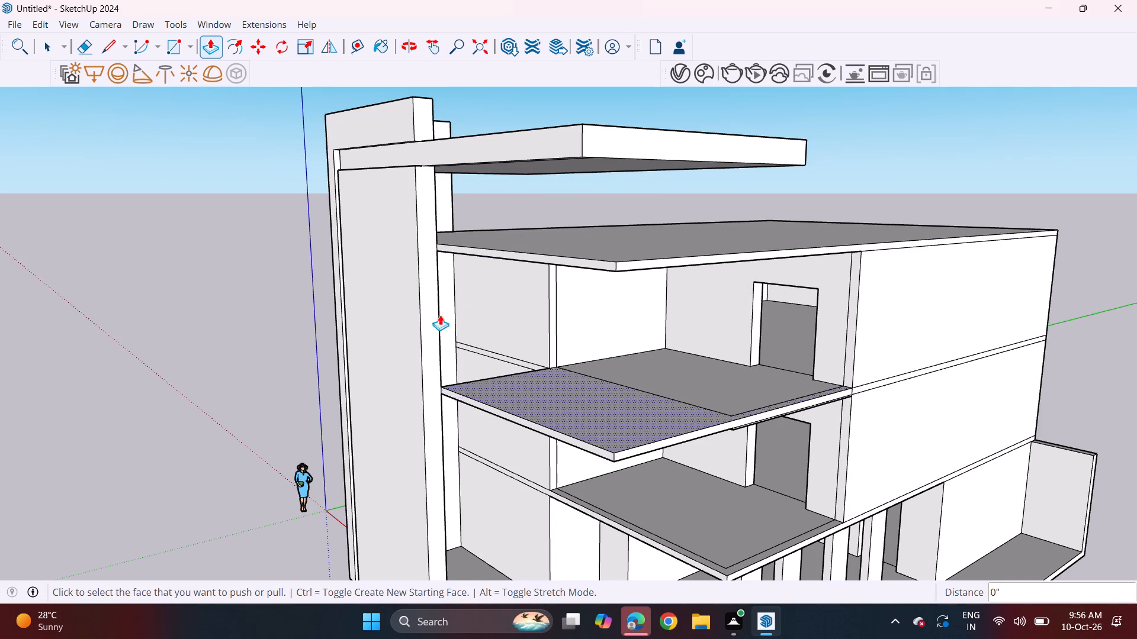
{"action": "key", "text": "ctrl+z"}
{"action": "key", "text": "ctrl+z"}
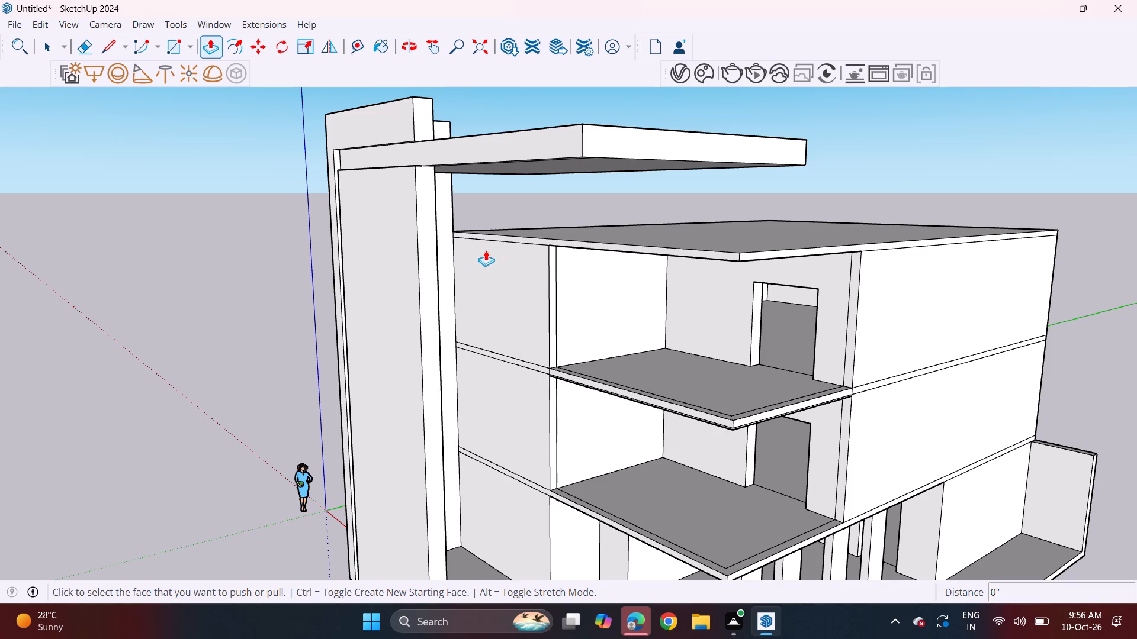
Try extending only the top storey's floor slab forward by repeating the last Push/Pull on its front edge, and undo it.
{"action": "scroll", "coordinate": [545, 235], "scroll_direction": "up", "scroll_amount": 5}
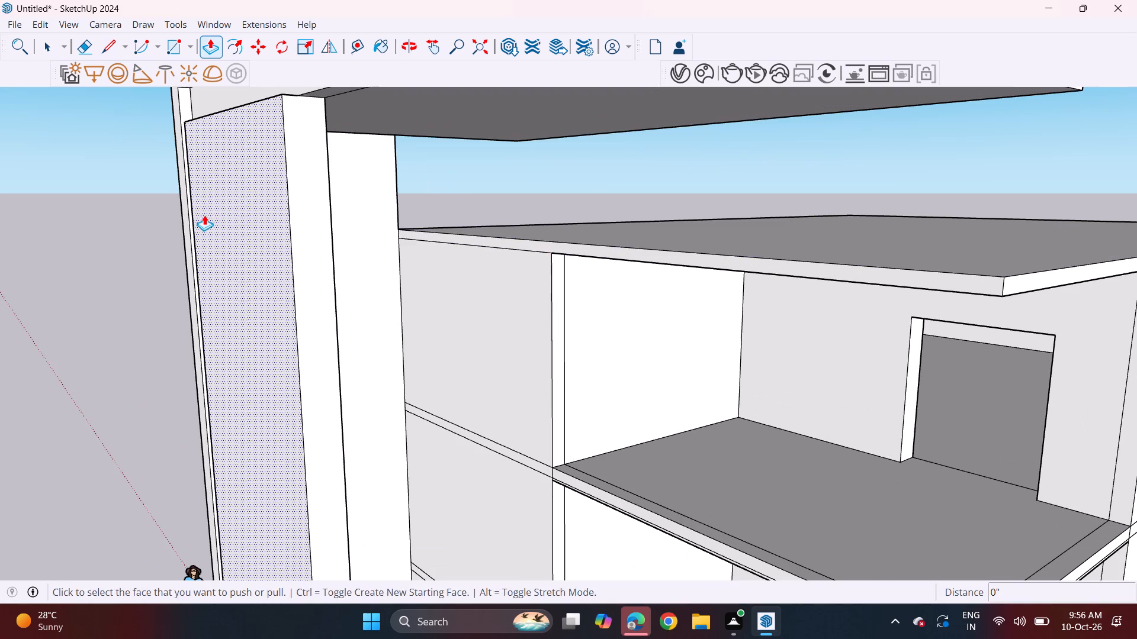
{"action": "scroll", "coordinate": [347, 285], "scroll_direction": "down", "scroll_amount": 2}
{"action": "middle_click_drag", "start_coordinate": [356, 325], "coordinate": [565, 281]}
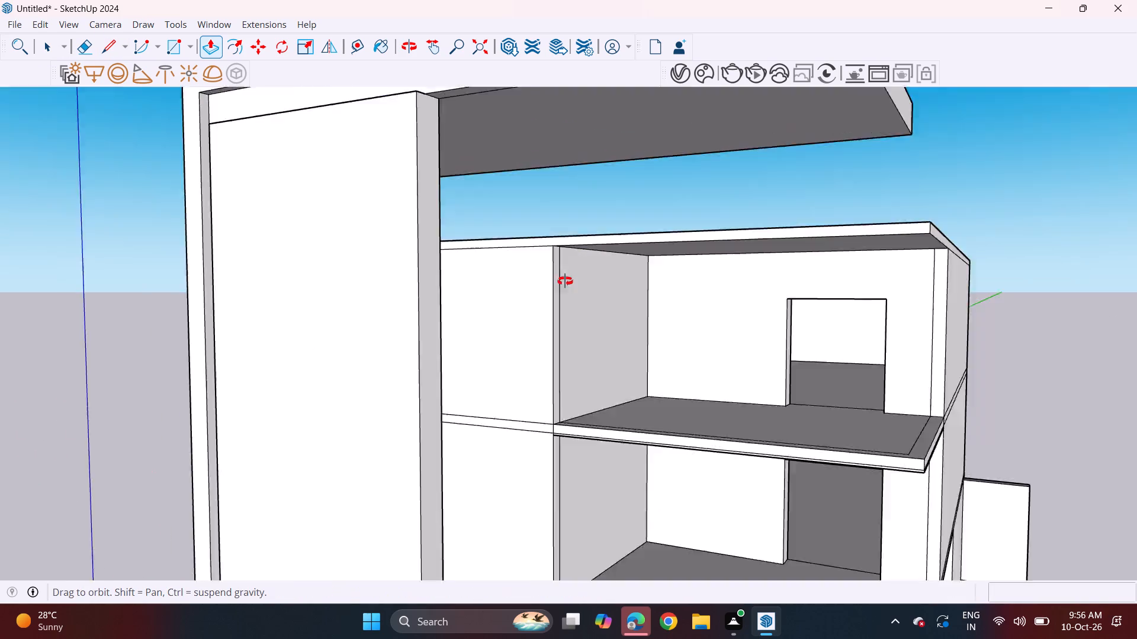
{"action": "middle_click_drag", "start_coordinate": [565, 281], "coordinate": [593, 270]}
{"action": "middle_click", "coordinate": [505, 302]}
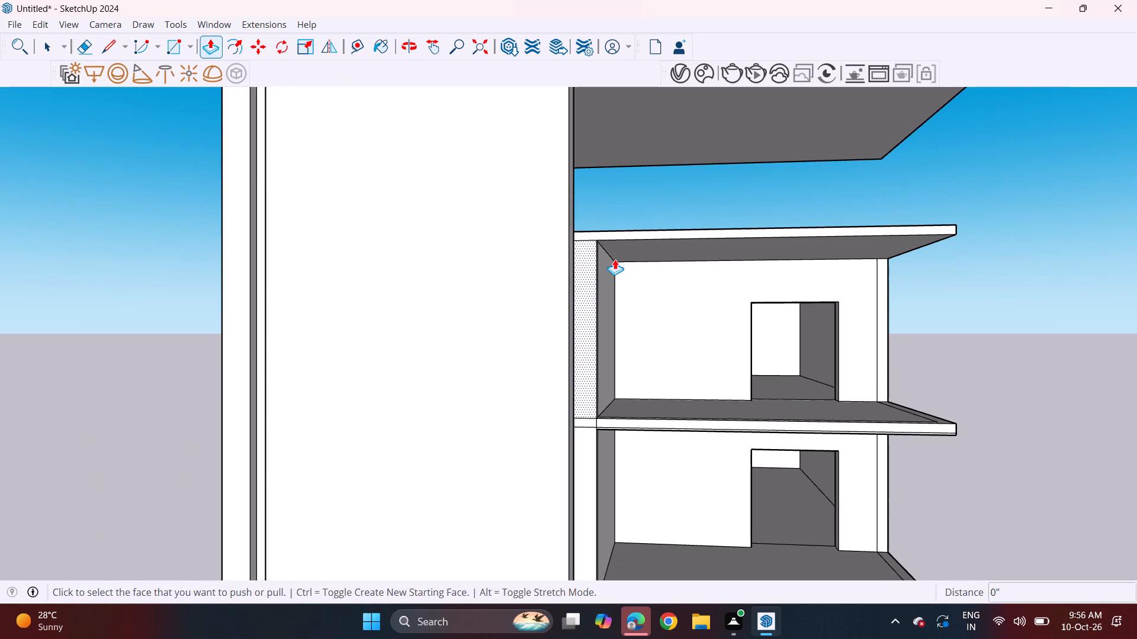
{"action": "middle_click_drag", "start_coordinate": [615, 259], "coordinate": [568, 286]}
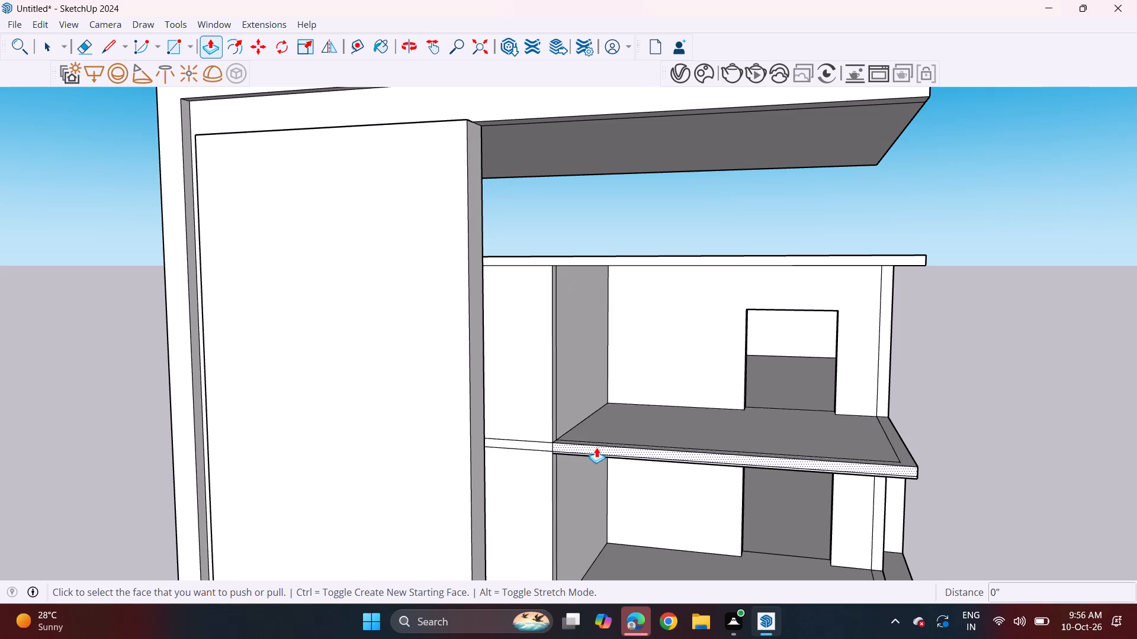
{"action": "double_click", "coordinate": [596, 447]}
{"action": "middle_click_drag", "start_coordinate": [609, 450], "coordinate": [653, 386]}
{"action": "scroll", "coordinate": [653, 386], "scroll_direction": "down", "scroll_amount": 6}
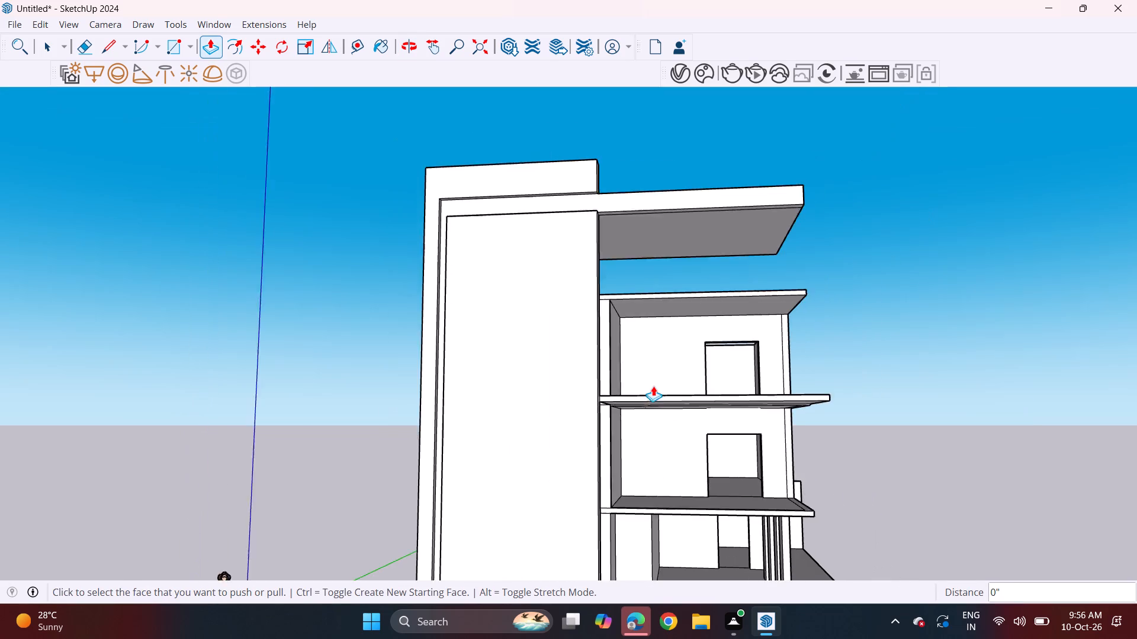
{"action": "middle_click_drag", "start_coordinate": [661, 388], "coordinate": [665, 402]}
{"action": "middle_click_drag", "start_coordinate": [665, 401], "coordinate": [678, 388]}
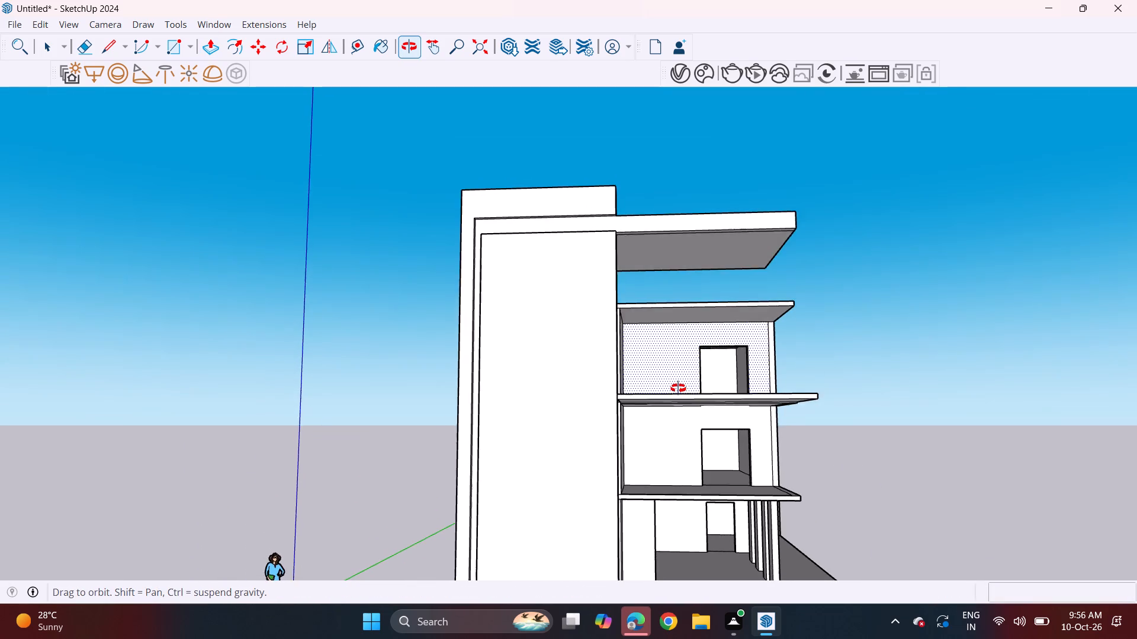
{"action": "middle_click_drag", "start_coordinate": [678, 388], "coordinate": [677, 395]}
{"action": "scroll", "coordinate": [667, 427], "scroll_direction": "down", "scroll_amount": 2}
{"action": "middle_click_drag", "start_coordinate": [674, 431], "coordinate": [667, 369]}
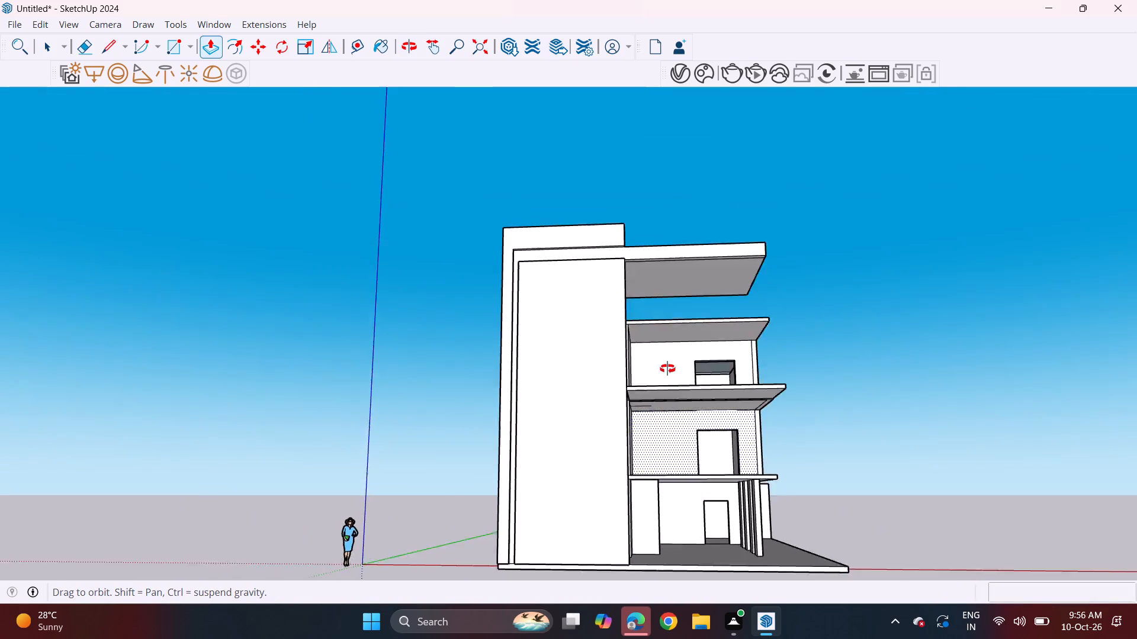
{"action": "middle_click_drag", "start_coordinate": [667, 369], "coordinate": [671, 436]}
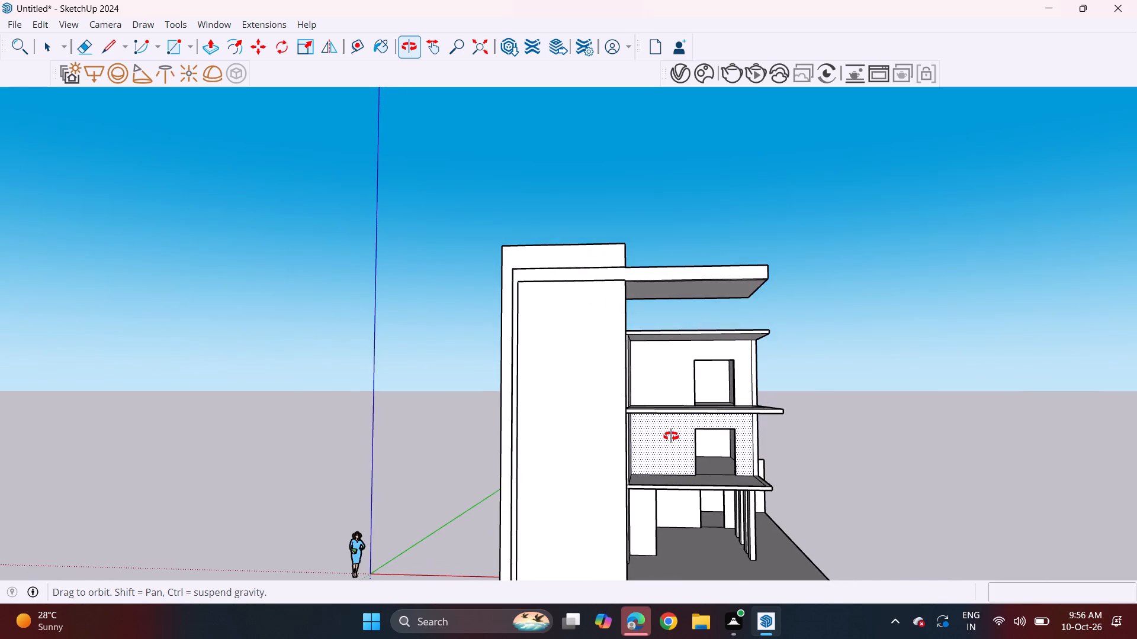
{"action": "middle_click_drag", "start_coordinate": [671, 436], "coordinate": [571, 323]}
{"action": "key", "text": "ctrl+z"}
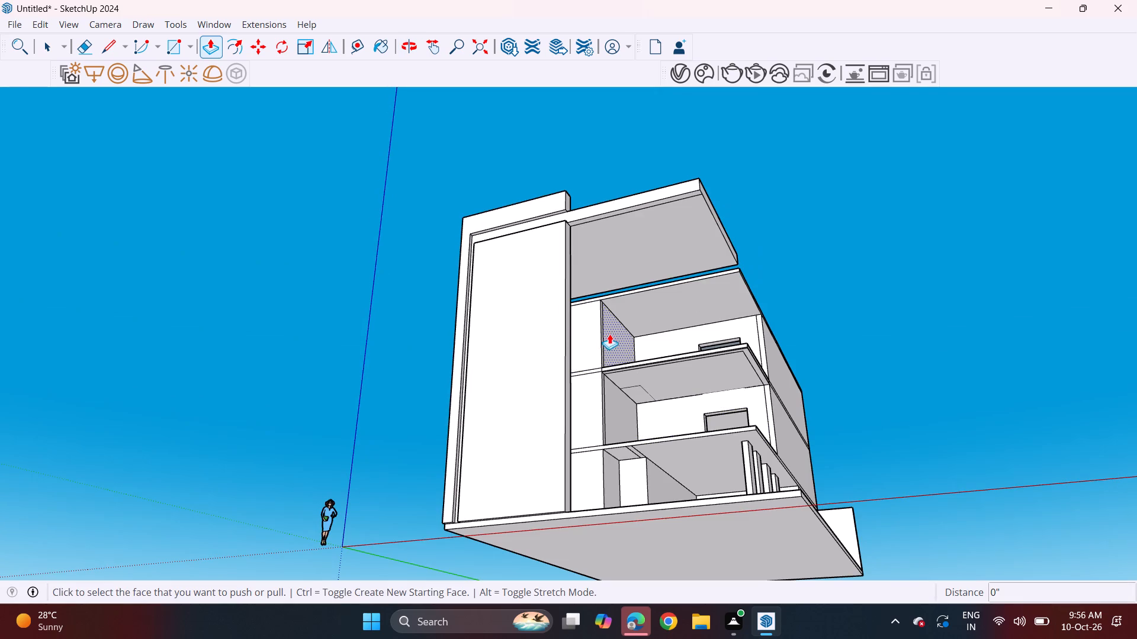
Push/Pull the front edge face of the top storey's floor slab forward toward the feature wall.
{"action": "middle_click_drag", "start_coordinate": [629, 348], "coordinate": [613, 418]}
{"action": "scroll", "coordinate": [635, 376], "scroll_direction": "up", "scroll_amount": 7}
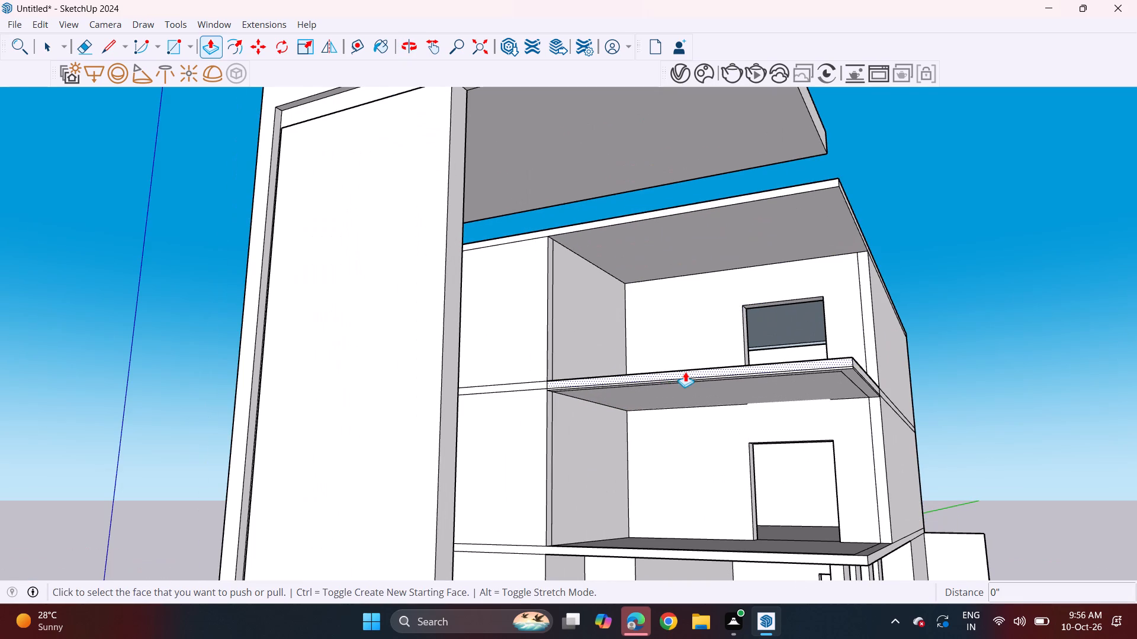
{"action": "left_click", "coordinate": [687, 372]}
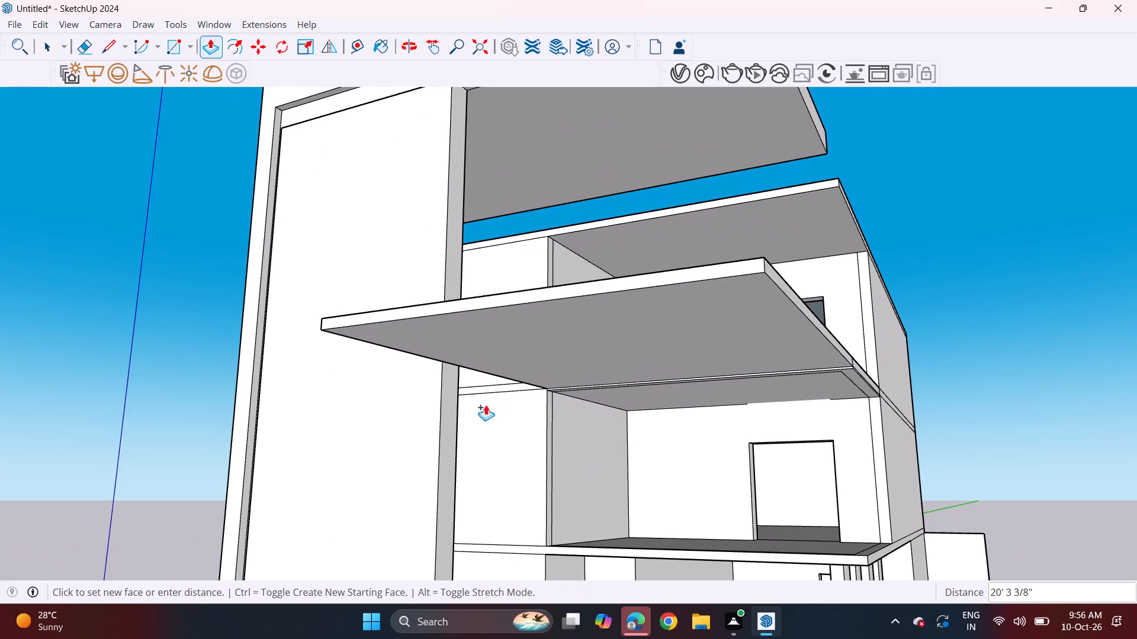
Finish the top storey's floor slab extension at 10' 5/16", using the feature wall as the reference.
{"action": "left_click", "coordinate": [456, 412]}
Examine the extended floor slab and the overall front elevation from the front, the side and below.
{"action": "middle_click_drag", "start_coordinate": [476, 413], "coordinate": [637, 434]}
{"action": "scroll", "coordinate": [638, 415], "scroll_direction": "down", "scroll_amount": 1}
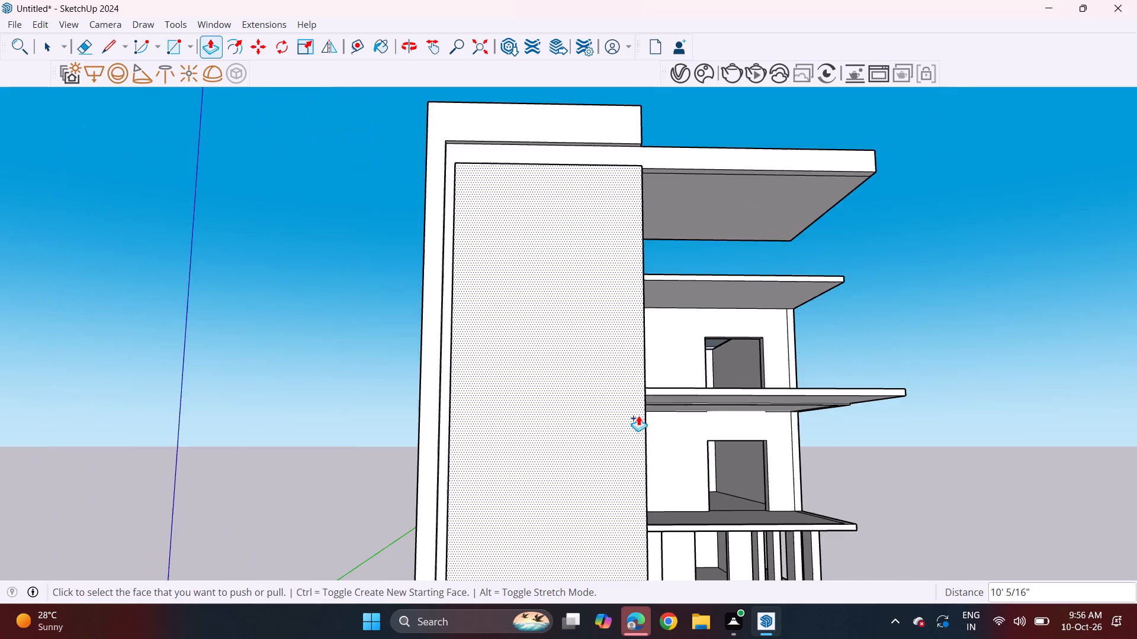
{"action": "scroll", "coordinate": [638, 415], "scroll_direction": "down", "scroll_amount": 3}
{"action": "middle_click_drag", "start_coordinate": [673, 415], "coordinate": [580, 366], "text": "shift"}
{"action": "scroll", "coordinate": [580, 366], "scroll_direction": "down", "scroll_amount": 3}
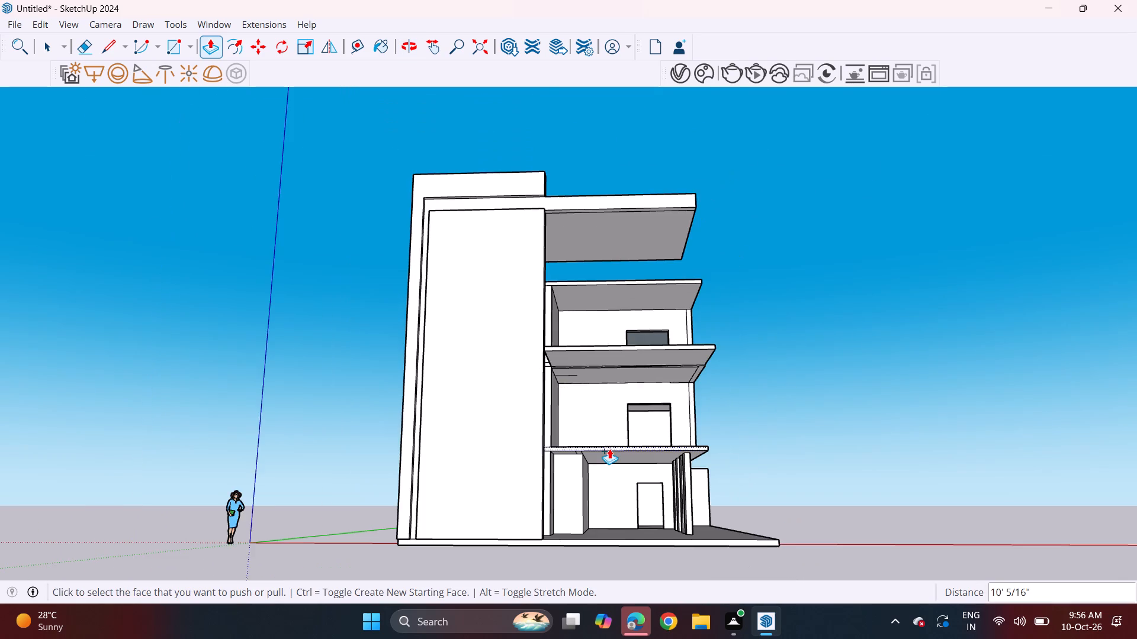
{"action": "middle_click_drag", "start_coordinate": [609, 448], "coordinate": [493, 516]}
{"action": "scroll", "coordinate": [582, 475], "scroll_direction": "up", "scroll_amount": 4}
{"action": "scroll", "coordinate": [515, 467], "scroll_direction": "down", "scroll_amount": 6}
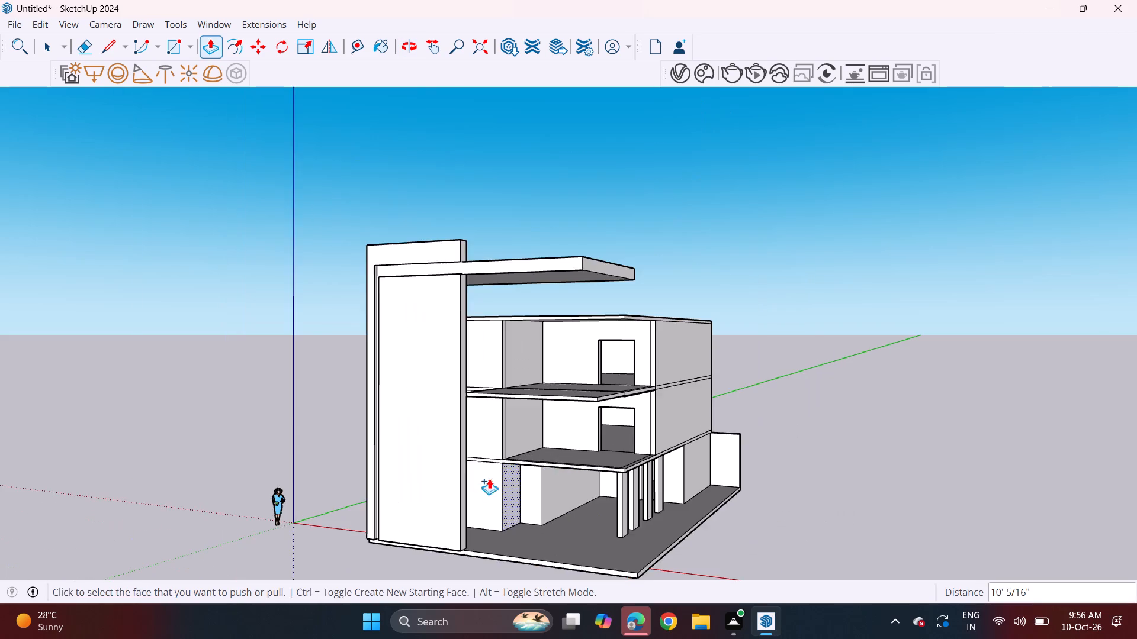
{"action": "middle_click_drag", "start_coordinate": [465, 475], "coordinate": [618, 442]}
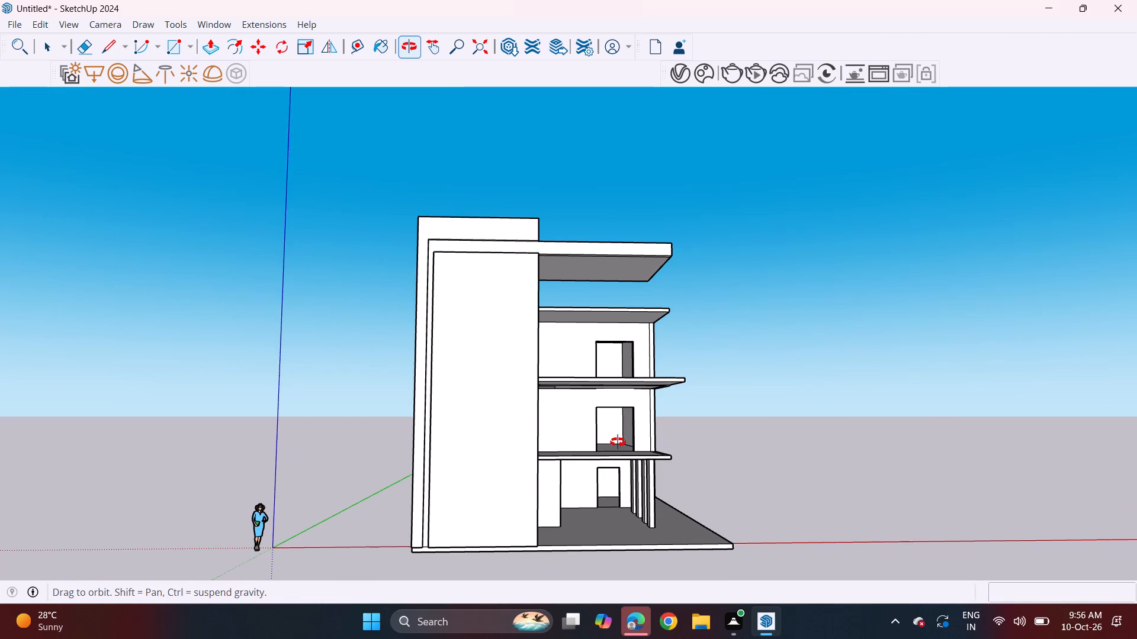
{"action": "middle_click_drag", "start_coordinate": [618, 442], "coordinate": [600, 440]}
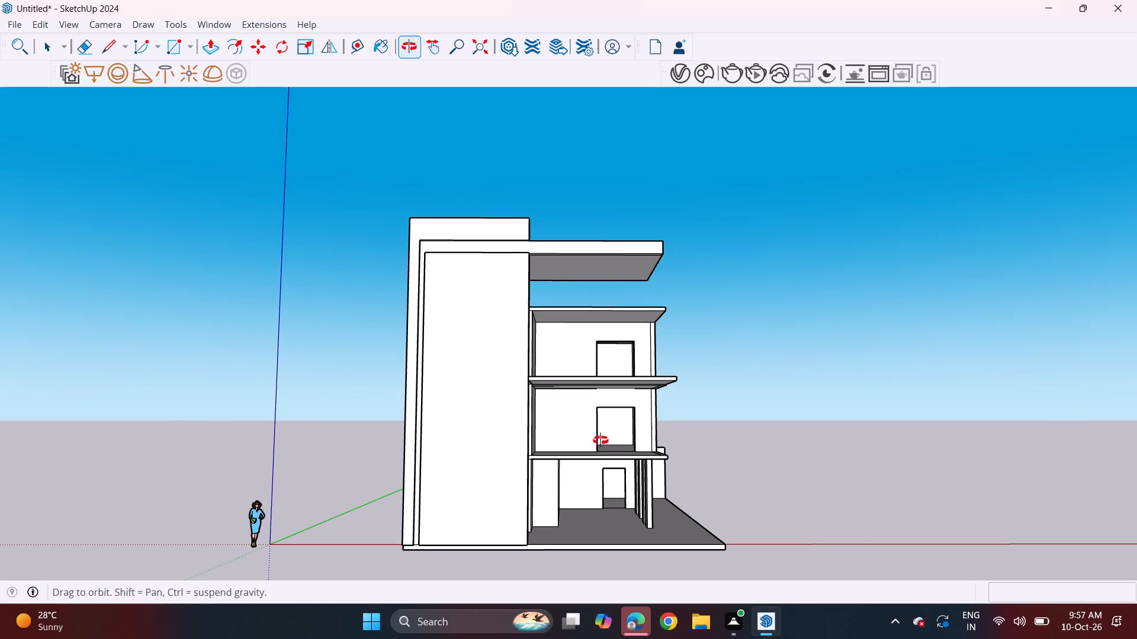
{"action": "middle_click_drag", "start_coordinate": [600, 440], "coordinate": [602, 448]}
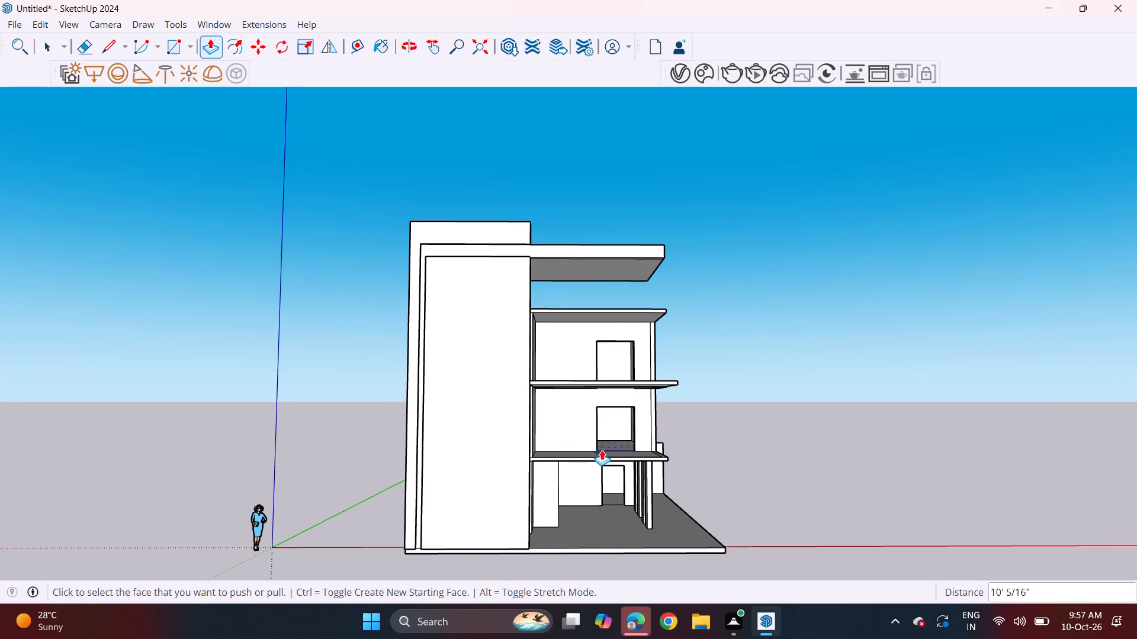
Draw a 6' line closing the gap in the ceiling-to-wall edge above the middle storey's doorway.
{"action": "scroll", "coordinate": [602, 450], "scroll_direction": "up", "scroll_amount": 2}
{"action": "middle_click_drag", "start_coordinate": [599, 437], "coordinate": [561, 359]}
{"action": "scroll", "coordinate": [629, 354], "scroll_direction": "up", "scroll_amount": 8}
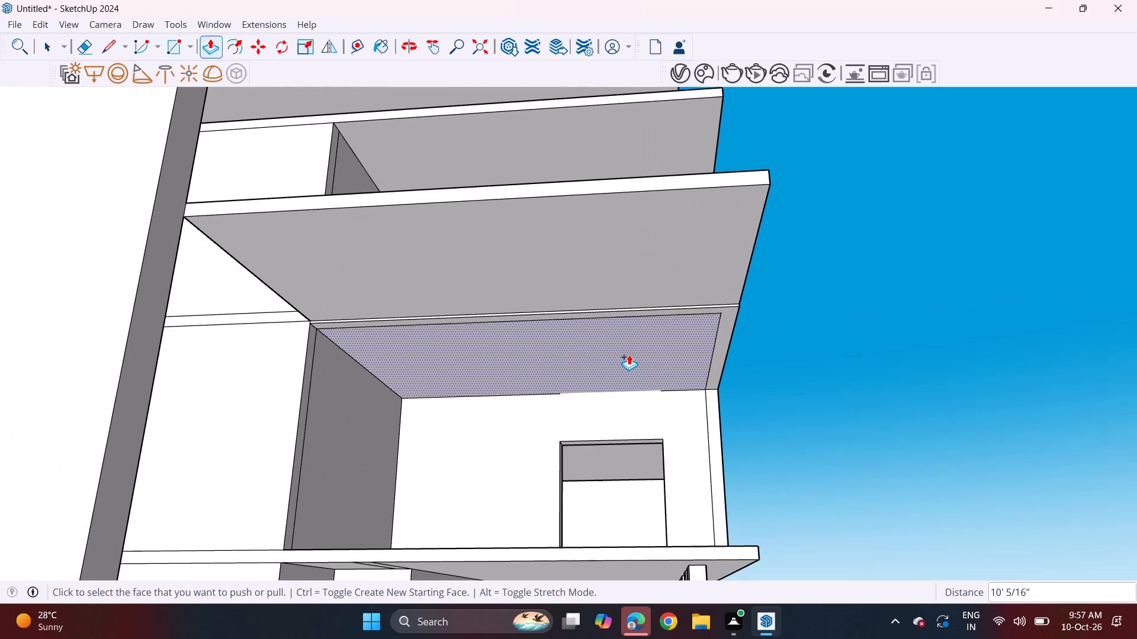
{"action": "scroll", "coordinate": [576, 402], "scroll_direction": "up", "scroll_amount": 7}
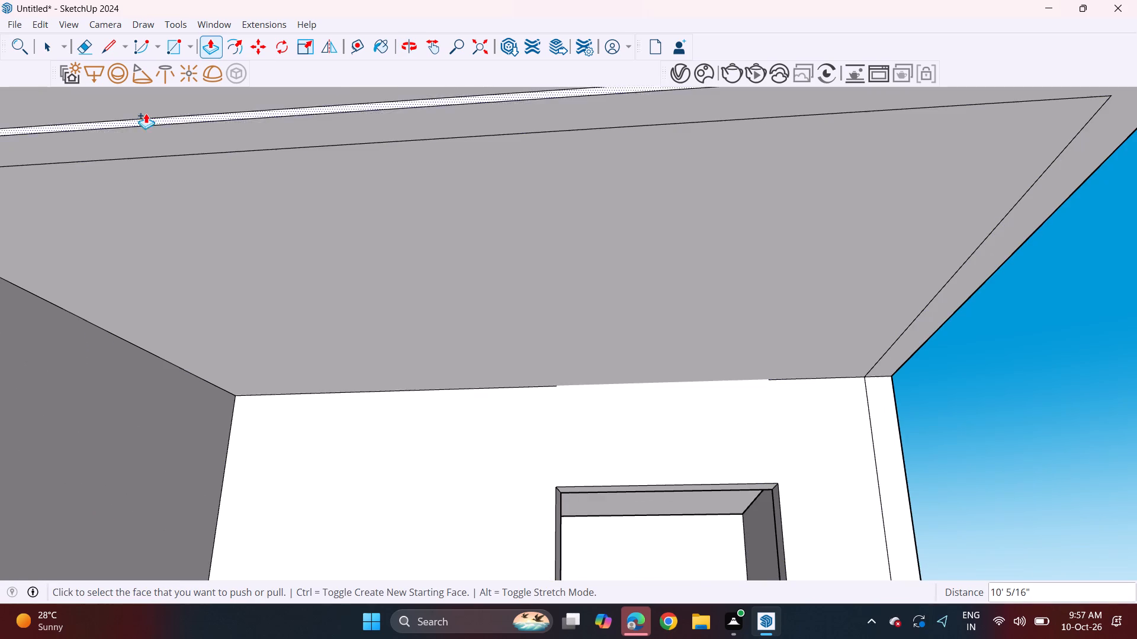
{"action": "left_click_drag", "start_coordinate": [105, 56], "coordinate": [116, 66]}
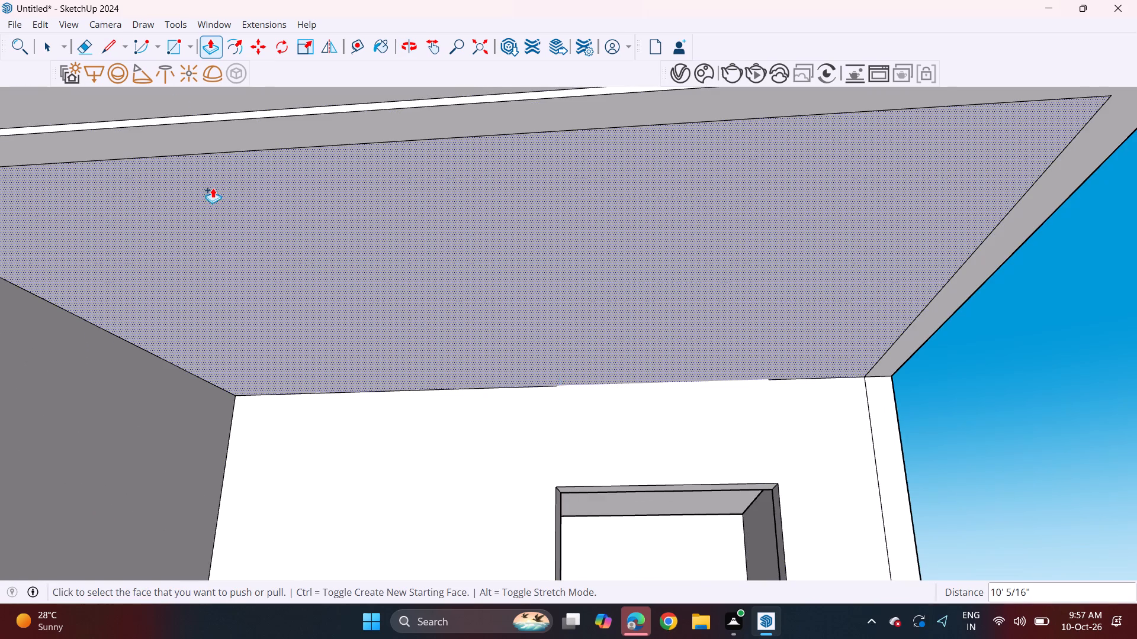
{"action": "left_click", "coordinate": [114, 42]}
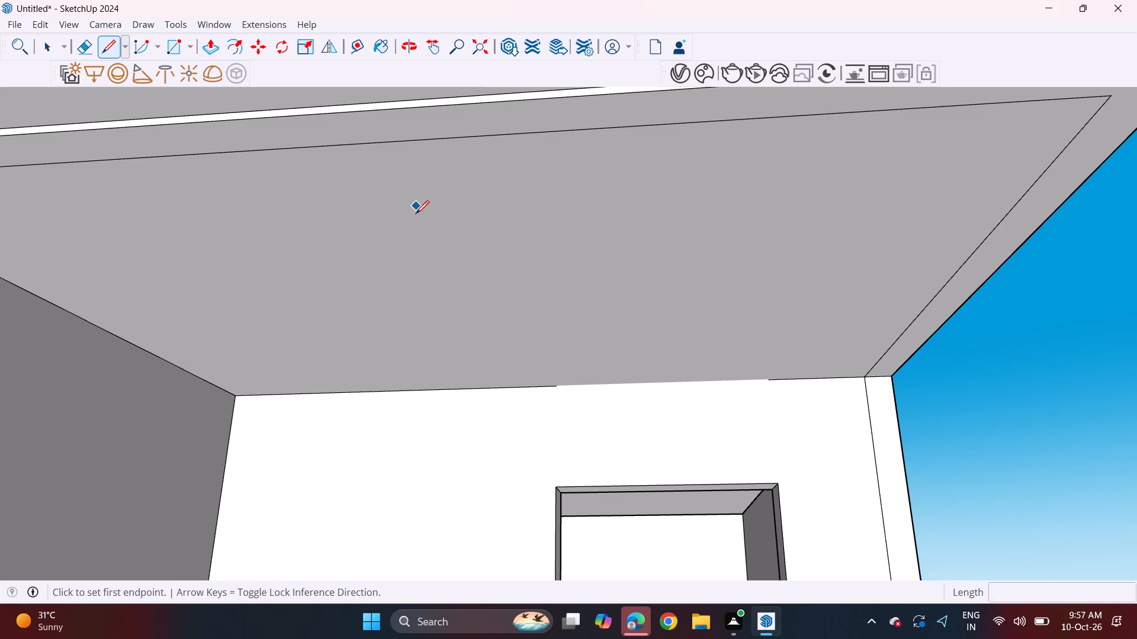
{"action": "left_click_drag", "start_coordinate": [554, 383], "coordinate": [571, 386]}
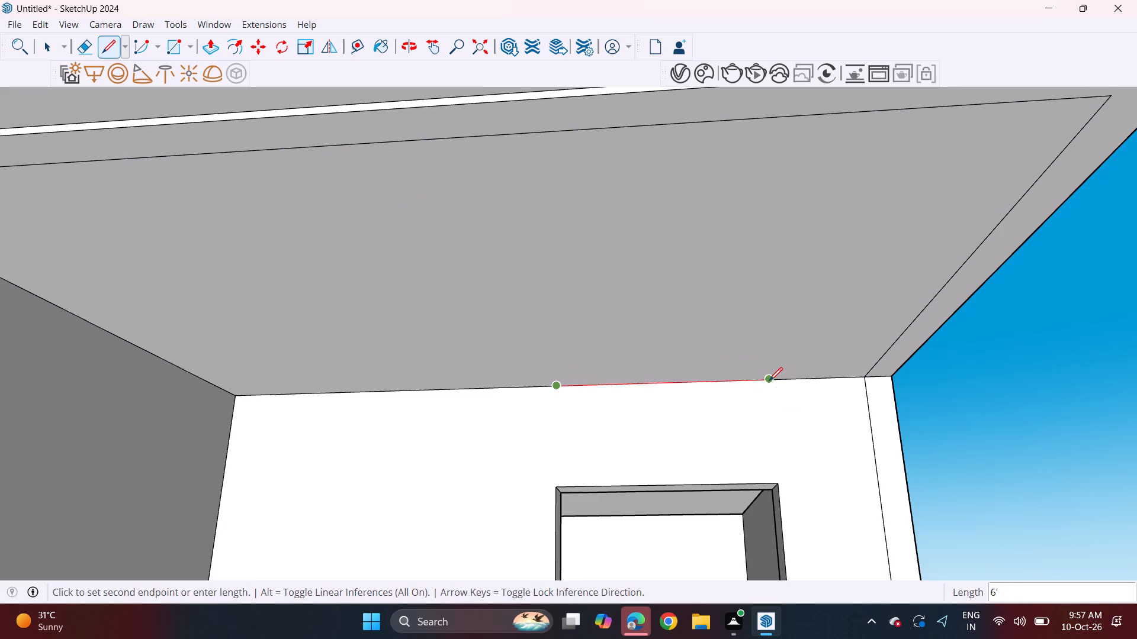
{"action": "left_click", "coordinate": [769, 380]}
Push/Pull the middle storey's ceiling border up 1 3/8" flush with the slab underside, and repeat it on the inner ceiling panel.
{"action": "scroll", "coordinate": [792, 330], "scroll_direction": "down", "scroll_amount": 4}
{"action": "scroll", "coordinate": [679, 248], "scroll_direction": "down", "scroll_amount": 5}
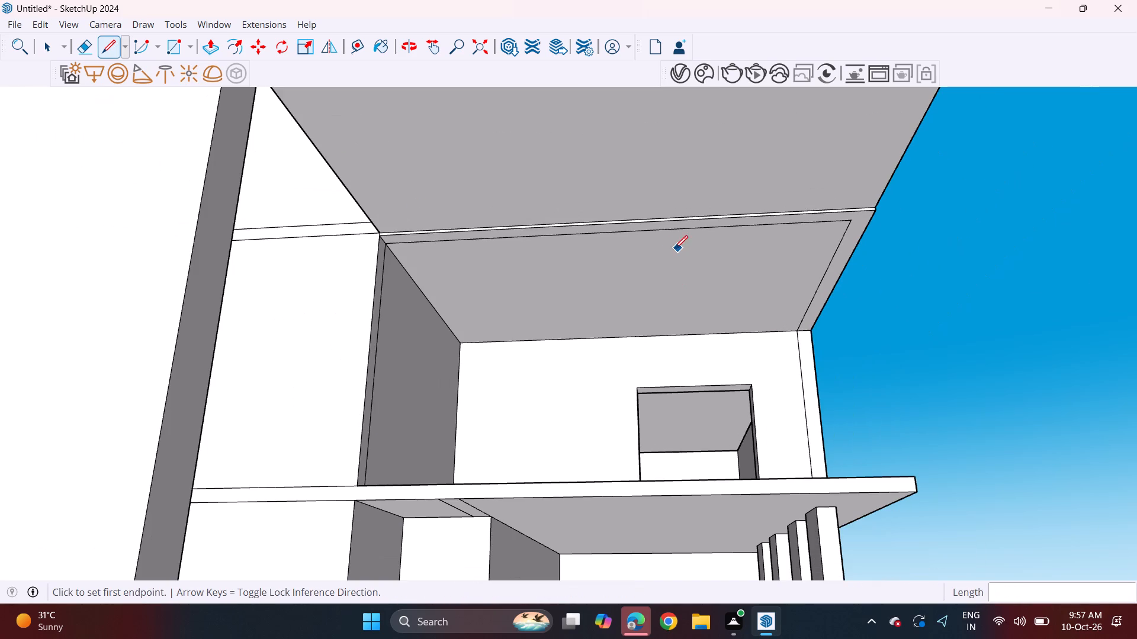
{"action": "scroll", "coordinate": [672, 241], "scroll_direction": "up", "scroll_amount": 3}
{"action": "middle_click_drag", "start_coordinate": [627, 212], "coordinate": [631, 254]}
{"action": "scroll", "coordinate": [634, 262], "scroll_direction": "up", "scroll_amount": 4}
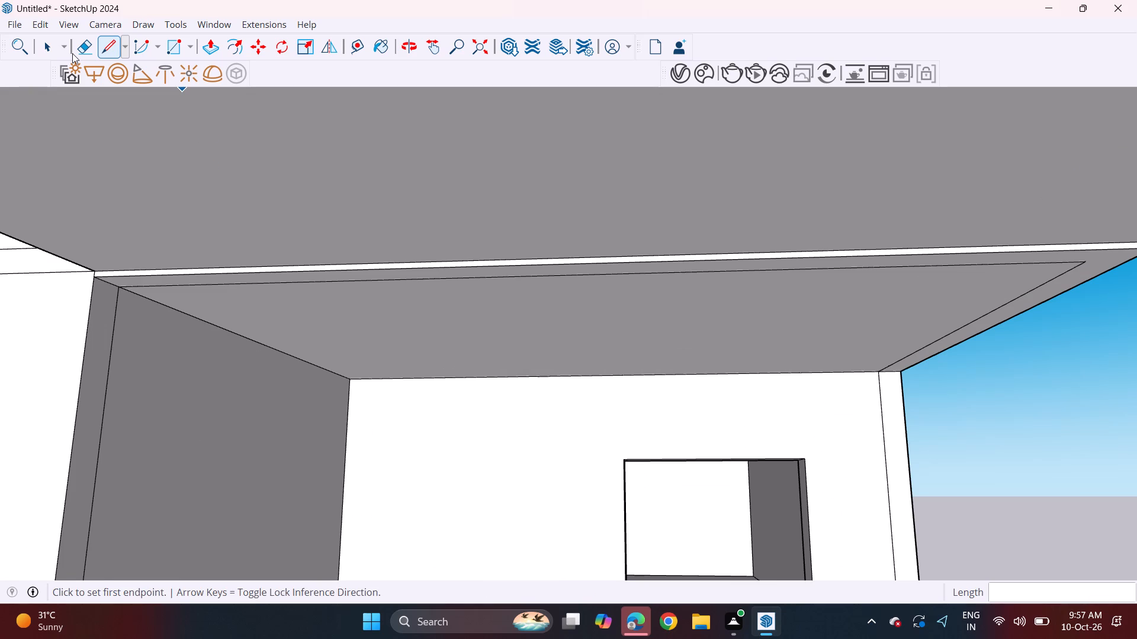
{"action": "left_click", "coordinate": [212, 49]}
{"action": "left_click", "coordinate": [278, 283]}
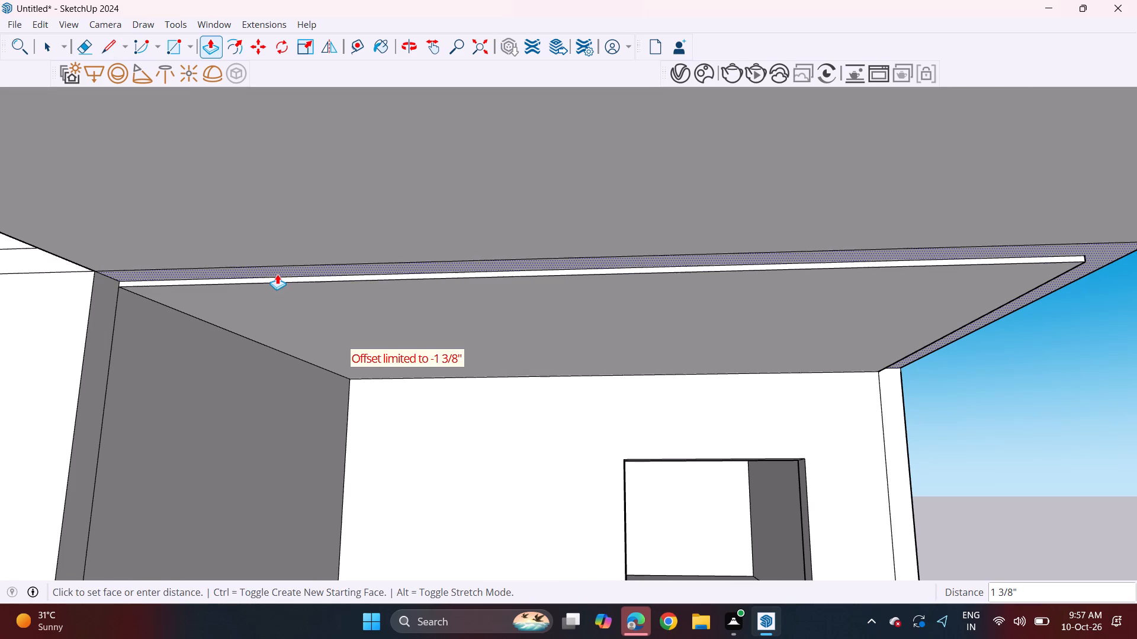
{"action": "left_click", "coordinate": [280, 261]}
{"action": "double_click", "coordinate": [293, 291]}
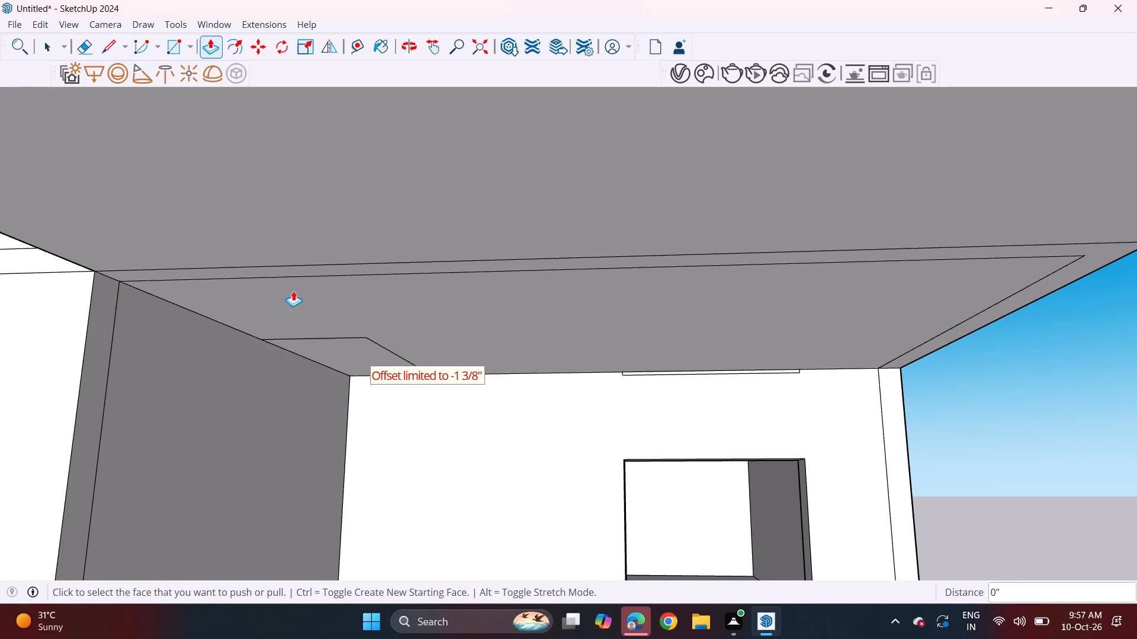
Erase the two stray edges in the corner of the middle storey's ceiling panel.
{"action": "middle_click_drag", "start_coordinate": [372, 343], "coordinate": [396, 298]}
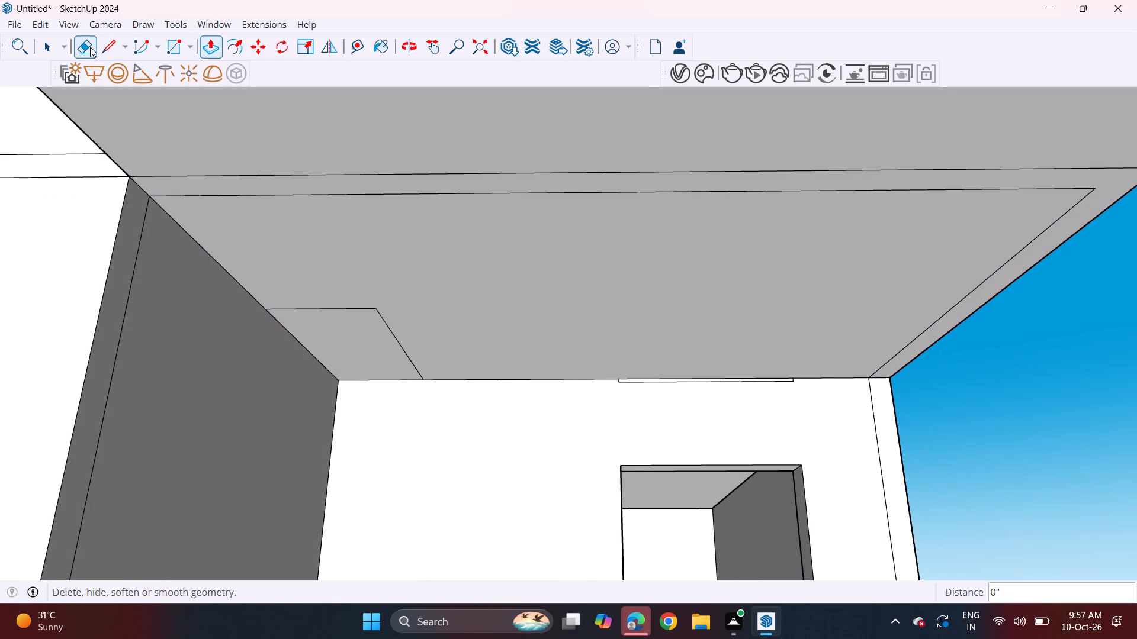
{"action": "left_click_drag", "start_coordinate": [88, 47], "coordinate": [108, 57]}
{"action": "left_click", "coordinate": [77, 45]}
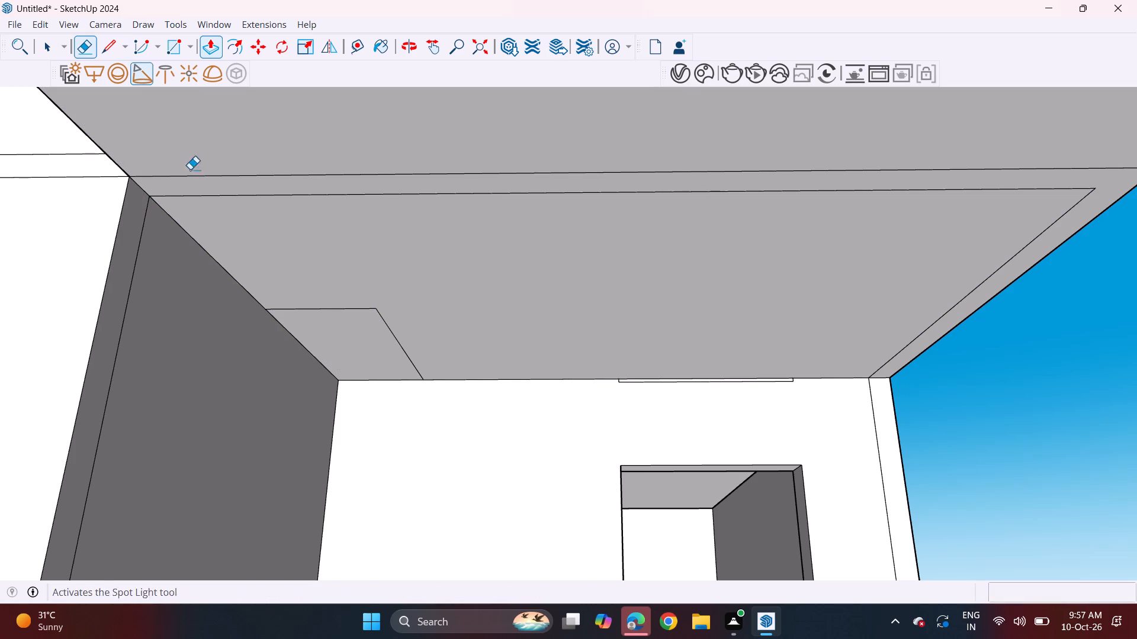
{"action": "left_click_drag", "start_coordinate": [313, 306], "coordinate": [316, 324]}
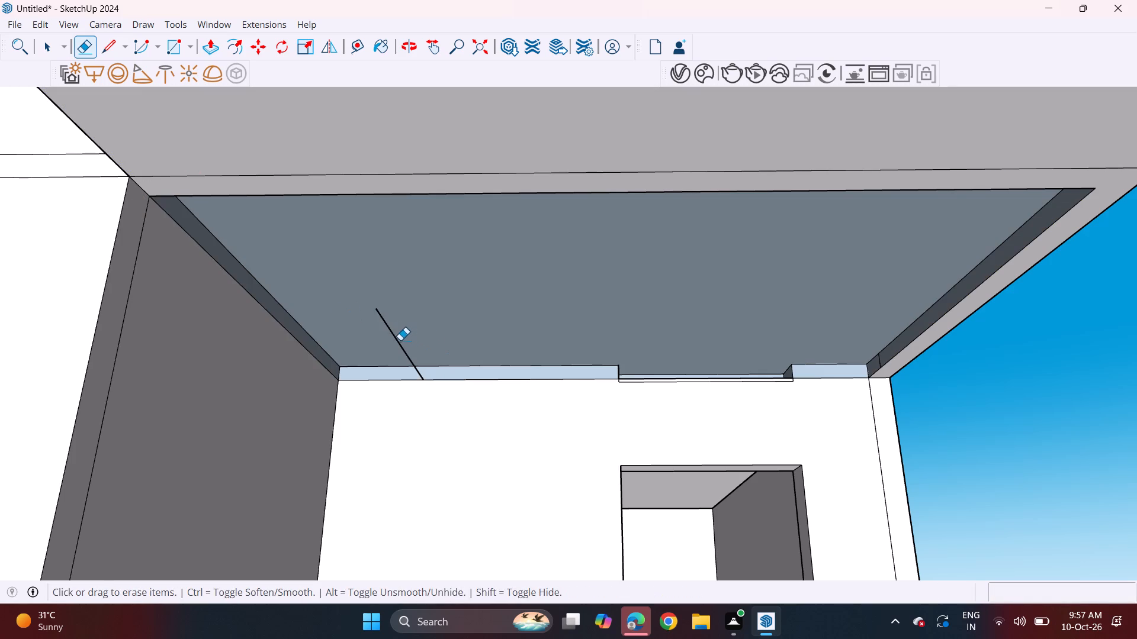
{"action": "left_click", "coordinate": [394, 335]}
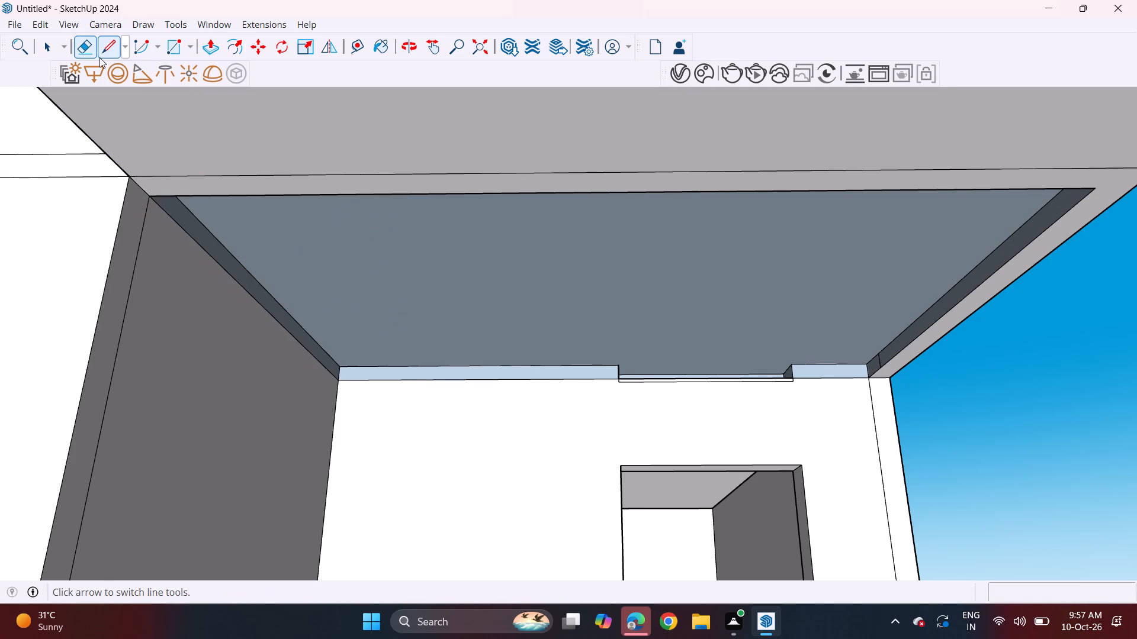
Push/Pull the recessed inner ceiling face of the middle storey down 6", flush with its surrounding border.
{"action": "left_click", "coordinate": [214, 53]}
{"action": "double_click", "coordinate": [364, 259]}
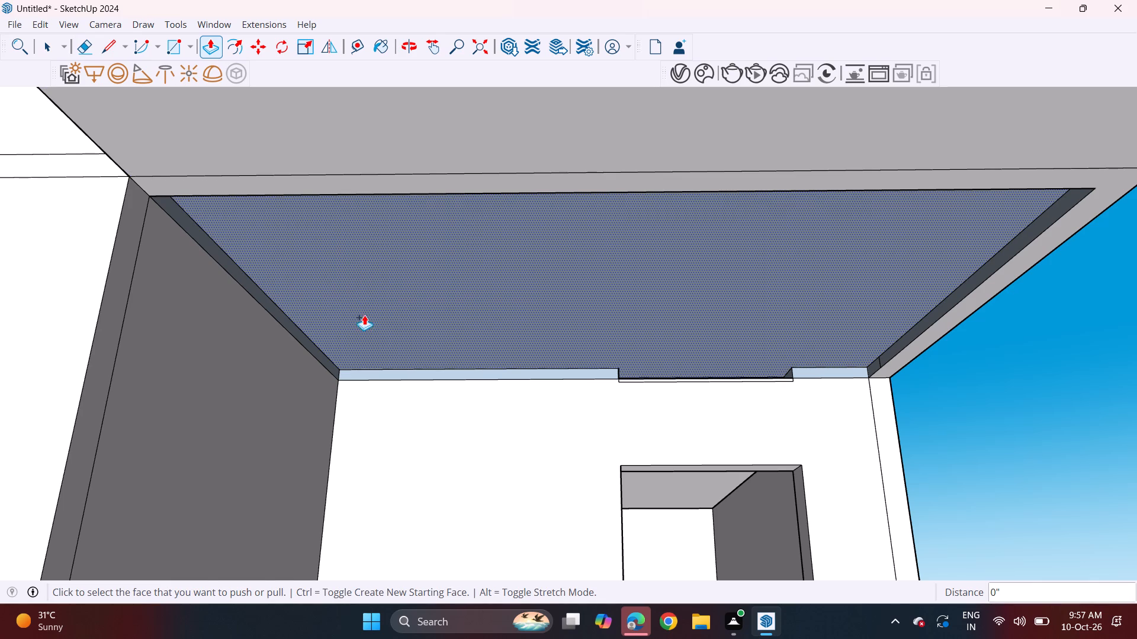
{"action": "key", "text": "ctrl+z"}
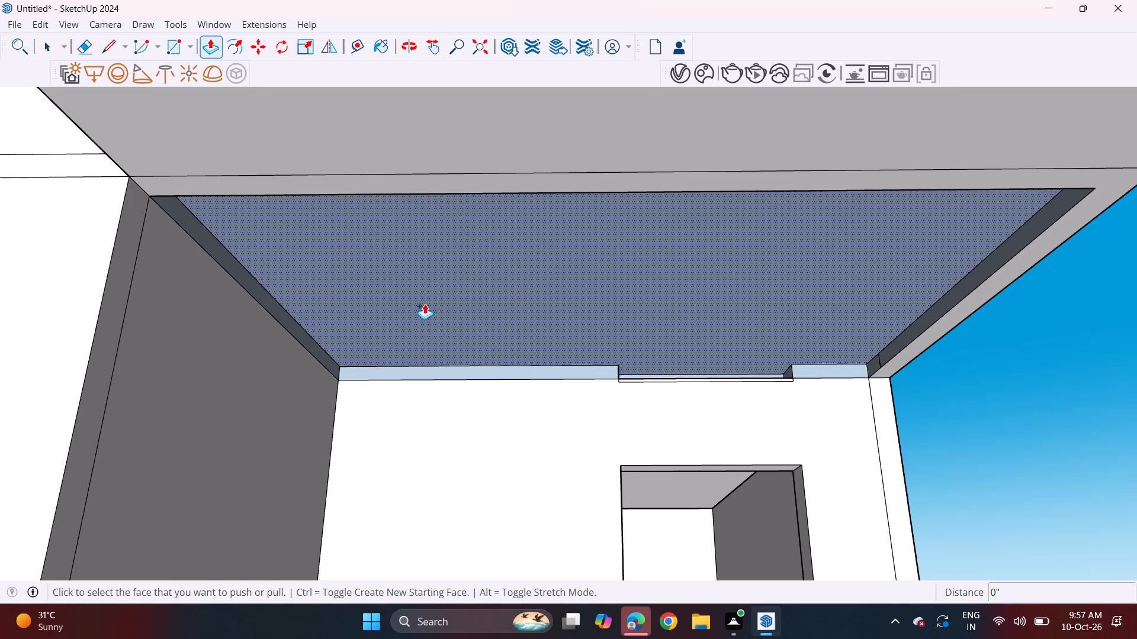
{"action": "left_click", "coordinate": [425, 281]}
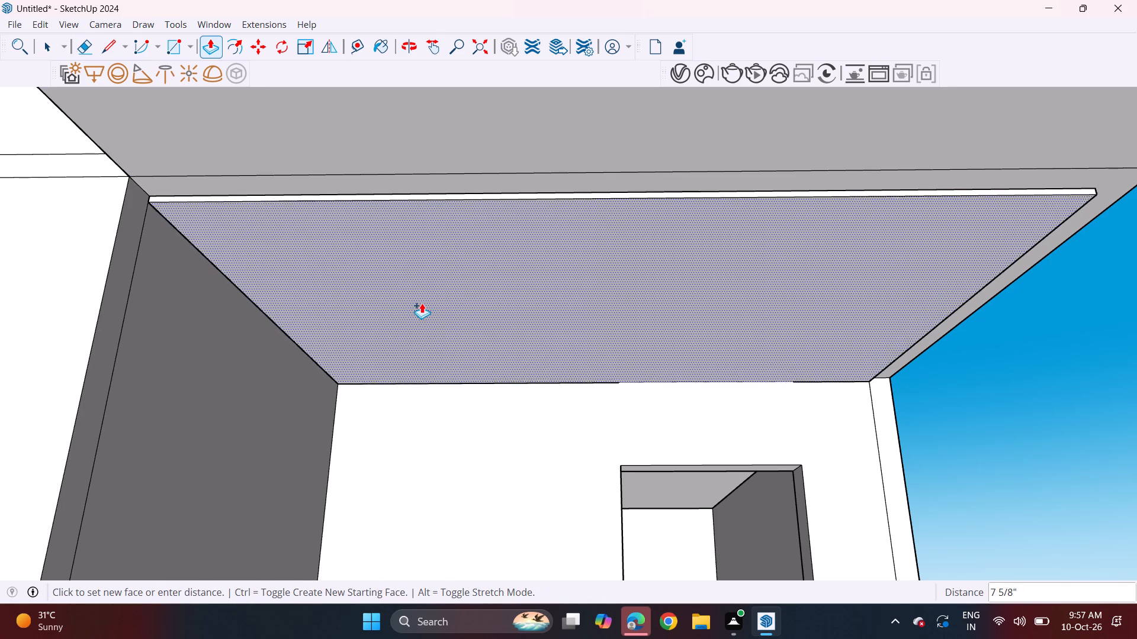
{"action": "left_click", "coordinate": [369, 190]}
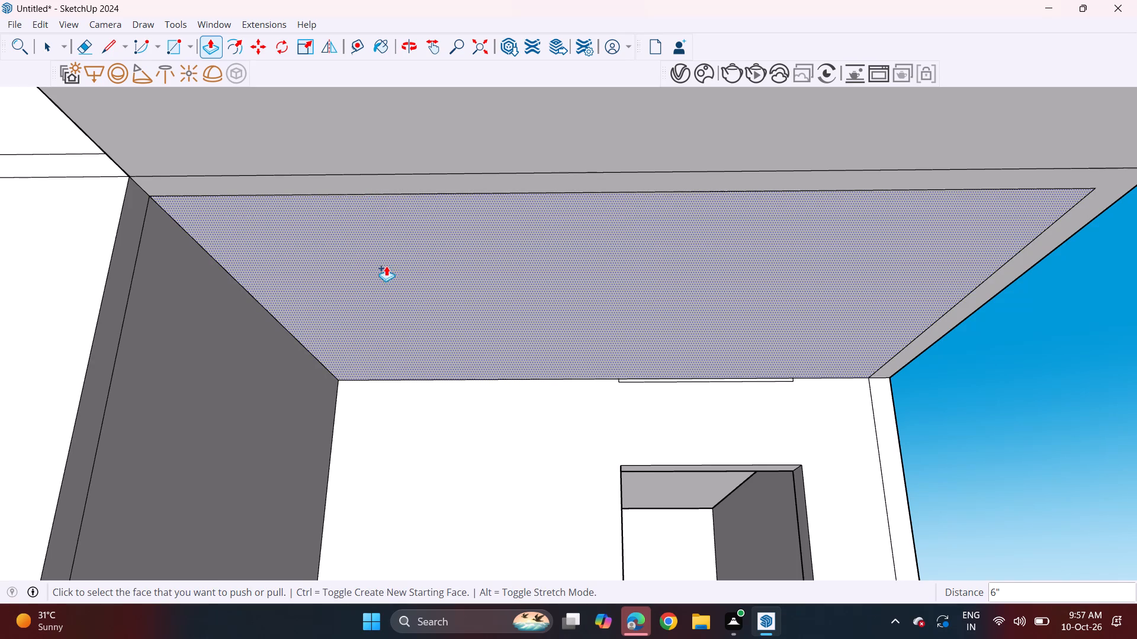
Examine the repaired ceiling and the terraces against the feature wall from below and from the front.
{"action": "scroll", "coordinate": [392, 263], "scroll_direction": "down", "scroll_amount": 3}
{"action": "middle_click_drag", "start_coordinate": [423, 274], "coordinate": [428, 313]}
{"action": "scroll", "coordinate": [431, 282], "scroll_direction": "down", "scroll_amount": 8}
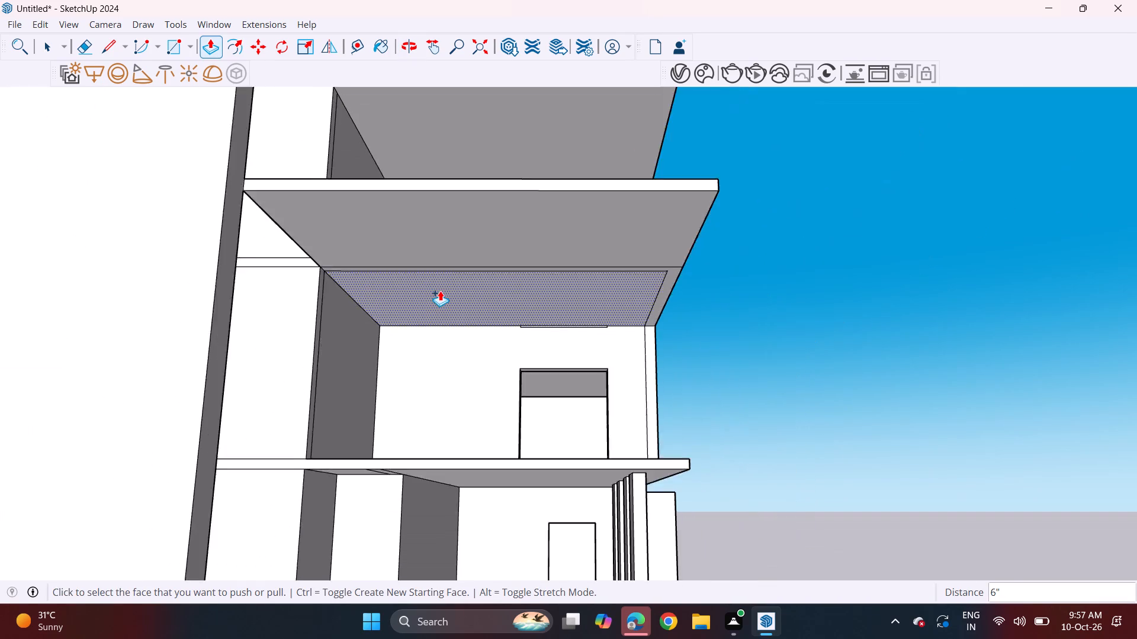
{"action": "scroll", "coordinate": [440, 291], "scroll_direction": "down", "scroll_amount": 2}
{"action": "middle_click_drag", "start_coordinate": [445, 296], "coordinate": [459, 347]}
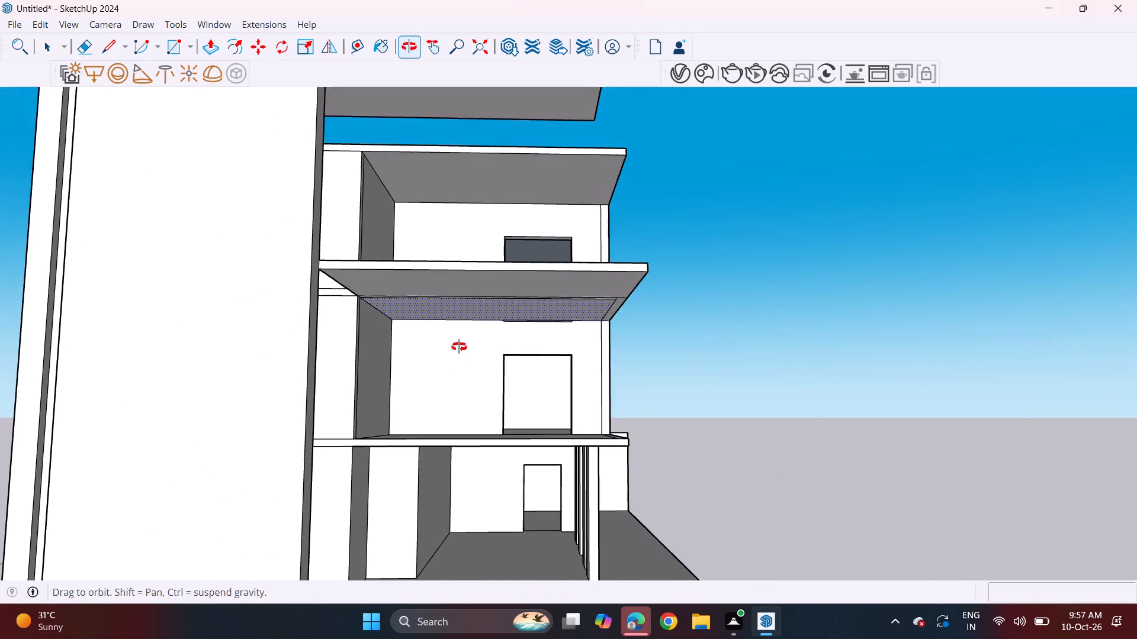
{"action": "middle_click_drag", "start_coordinate": [459, 347], "coordinate": [458, 375]}
{"action": "scroll", "coordinate": [468, 349], "scroll_direction": "down", "scroll_amount": 4}
{"action": "middle_click_drag", "start_coordinate": [448, 381], "coordinate": [457, 377]}
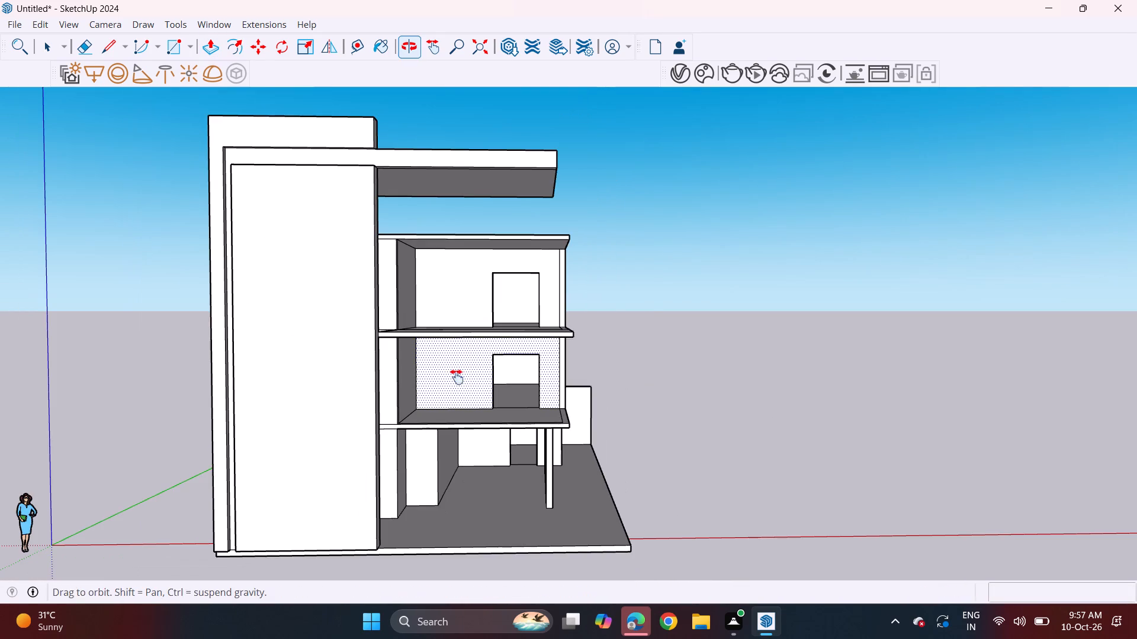
{"action": "middle_click_drag", "start_coordinate": [457, 377], "coordinate": [512, 355]}
{"action": "middle_click_drag", "start_coordinate": [518, 327], "coordinate": [516, 315]}
{"action": "middle_click_drag", "start_coordinate": [515, 315], "coordinate": [528, 370]}
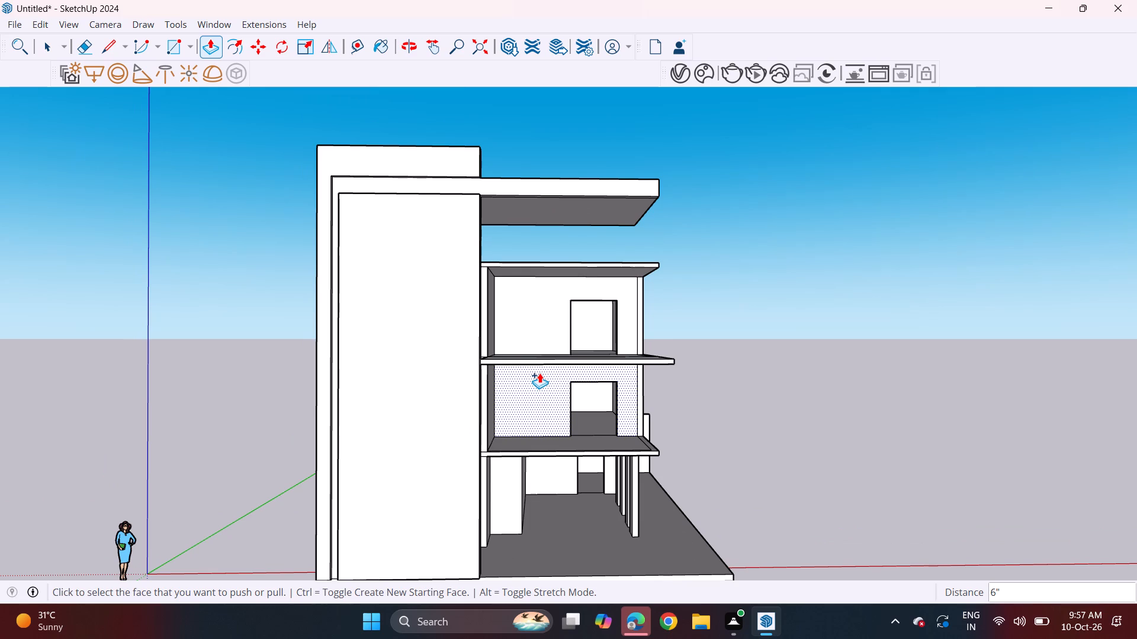
{"action": "scroll", "coordinate": [476, 368], "scroll_direction": "down", "scroll_amount": 3}
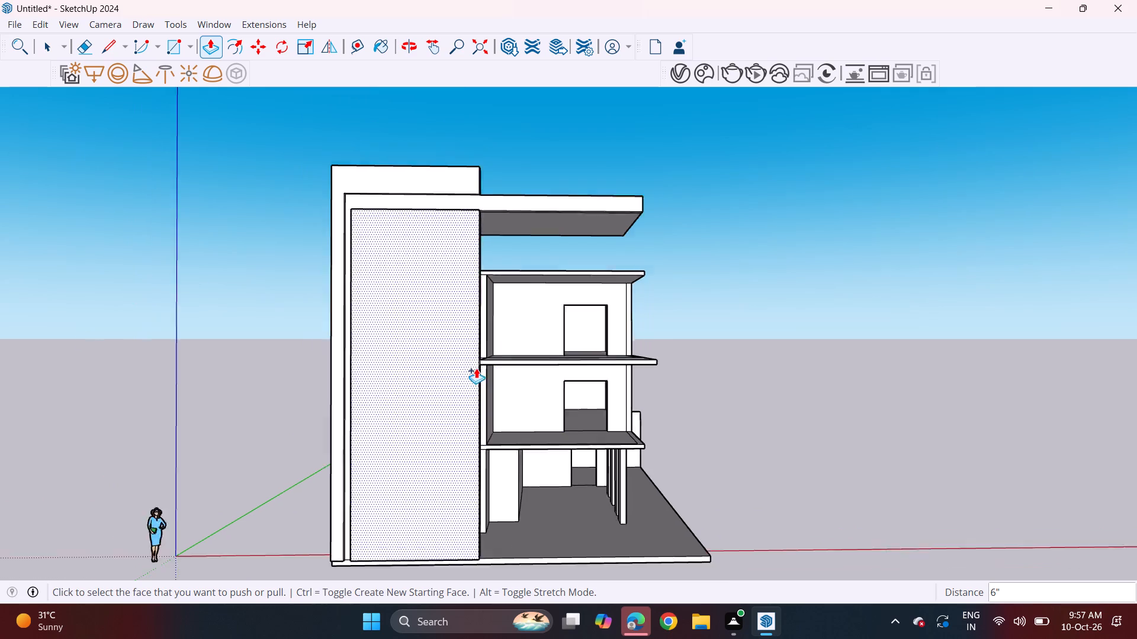
Push/Pull the ground base slab's front edge face back about 11 9/16" toward the foot of the feature wall.
{"action": "scroll", "coordinate": [476, 368], "scroll_direction": "down", "scroll_amount": 2}
{"action": "middle_click_drag", "start_coordinate": [563, 614], "coordinate": [434, 563]}
{"action": "middle_click_drag", "start_coordinate": [472, 485], "coordinate": [385, 502]}
{"action": "scroll", "coordinate": [428, 498], "scroll_direction": "up", "scroll_amount": 6}
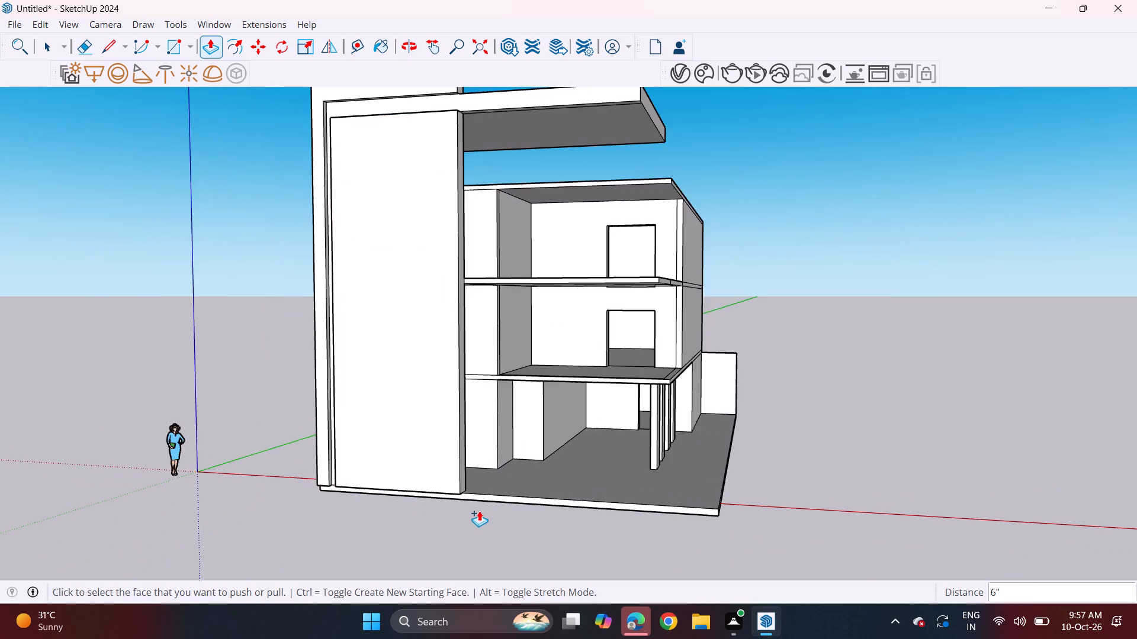
{"action": "scroll", "coordinate": [479, 511], "scroll_direction": "up", "scroll_amount": 3}
{"action": "left_click", "coordinate": [495, 492]}
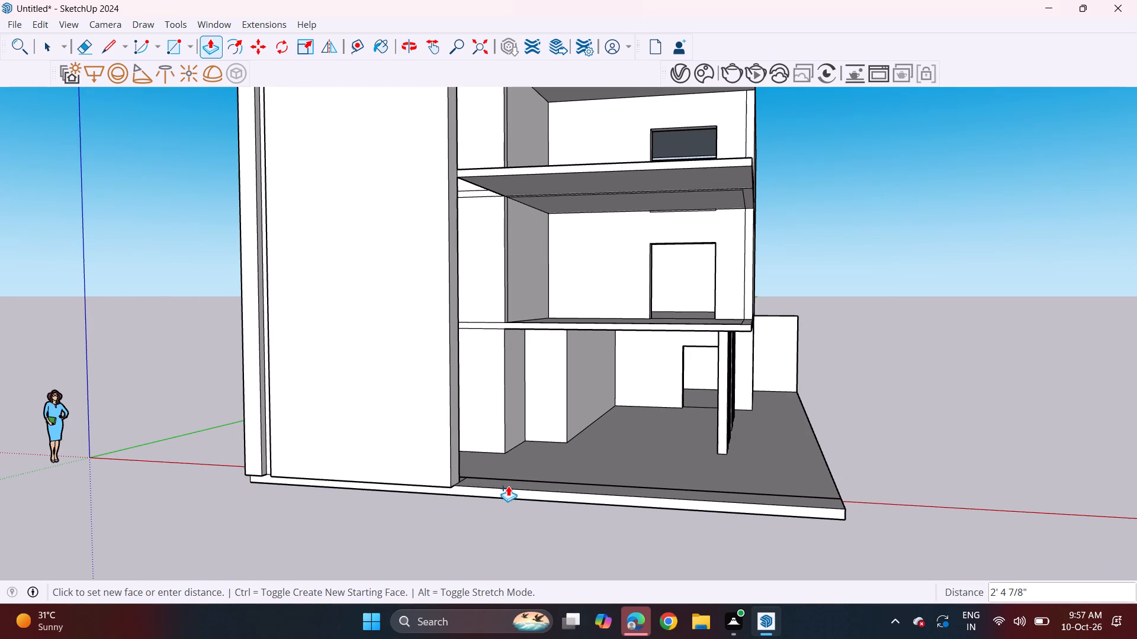
{"action": "left_click", "coordinate": [514, 485]}
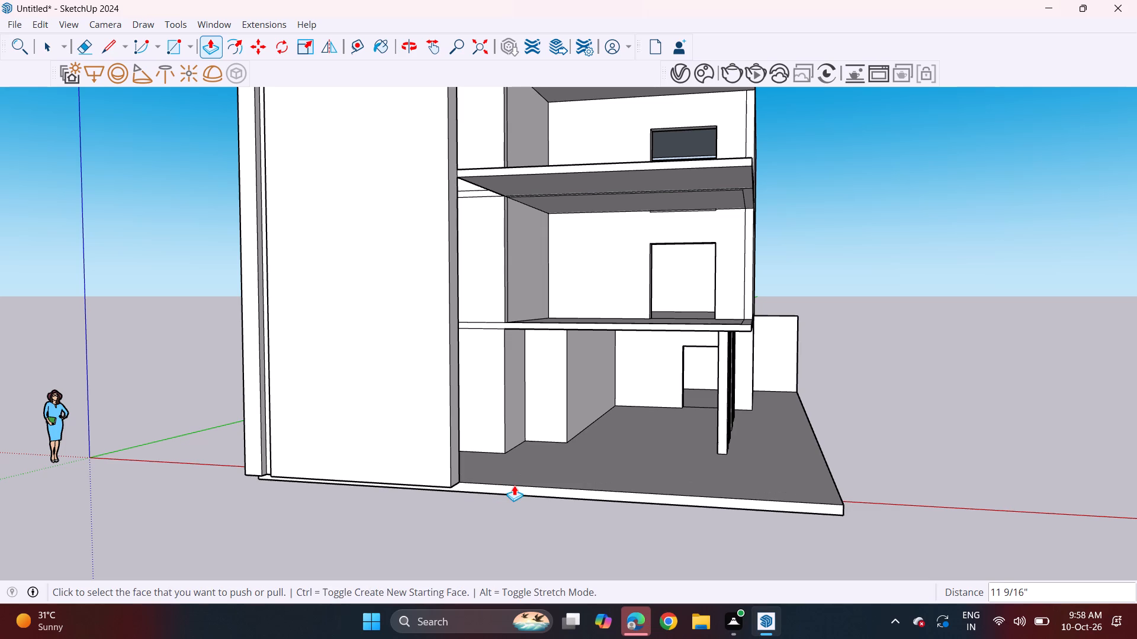
{"action": "left_click", "coordinate": [517, 489]}
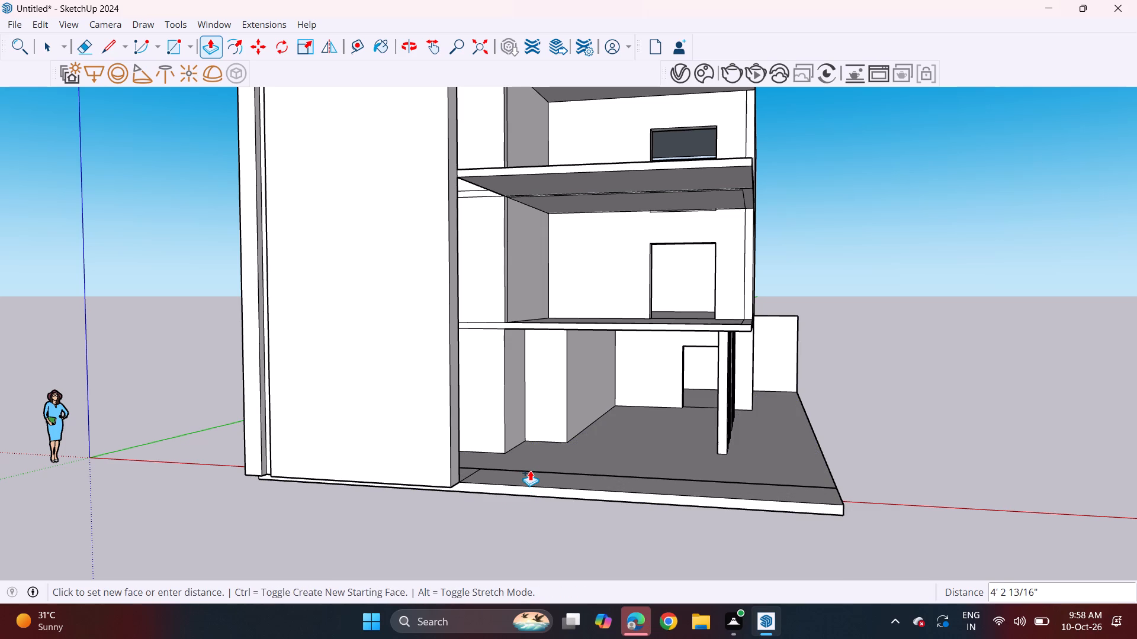
{"action": "key", "text": "Escape"}
Examine the whole house from the front, the side and above to review the slabs, canopy and feature wall.
{"action": "middle_click_drag", "start_coordinate": [513, 493], "coordinate": [568, 472]}
{"action": "scroll", "coordinate": [598, 450], "scroll_direction": "down", "scroll_amount": 4}
{"action": "middle_click_drag", "start_coordinate": [567, 461], "coordinate": [578, 457]}
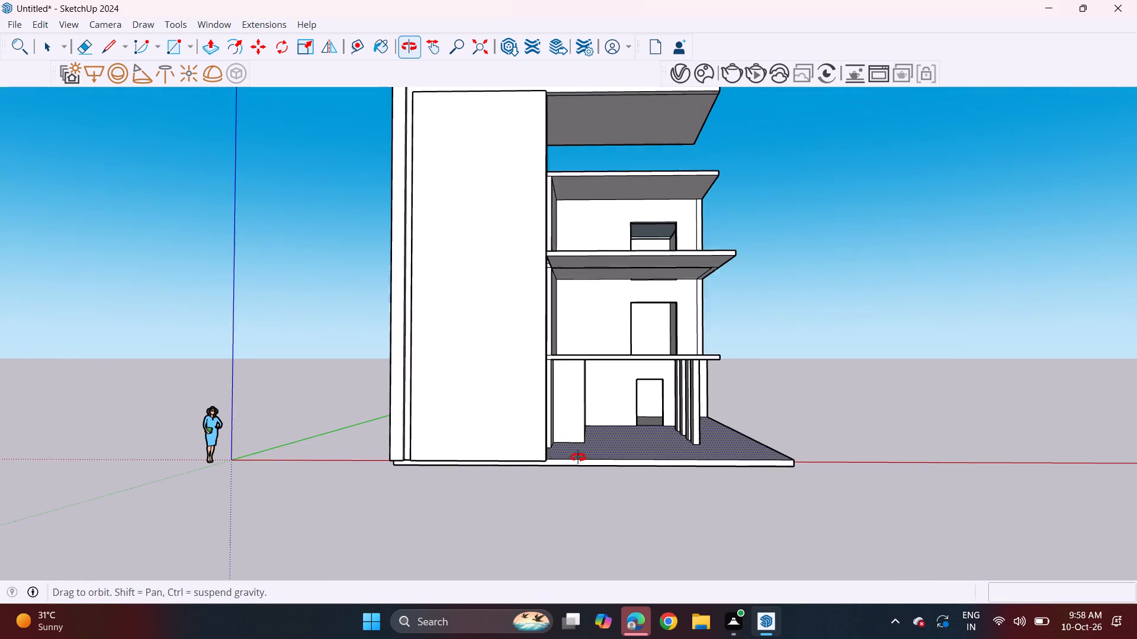
{"action": "middle_click_drag", "start_coordinate": [578, 457], "coordinate": [592, 454]}
{"action": "scroll", "coordinate": [584, 459], "scroll_direction": "down", "scroll_amount": 3}
{"action": "middle_click_drag", "start_coordinate": [593, 447], "coordinate": [577, 488]}
{"action": "middle_click_drag", "start_coordinate": [632, 298], "coordinate": [625, 302]}
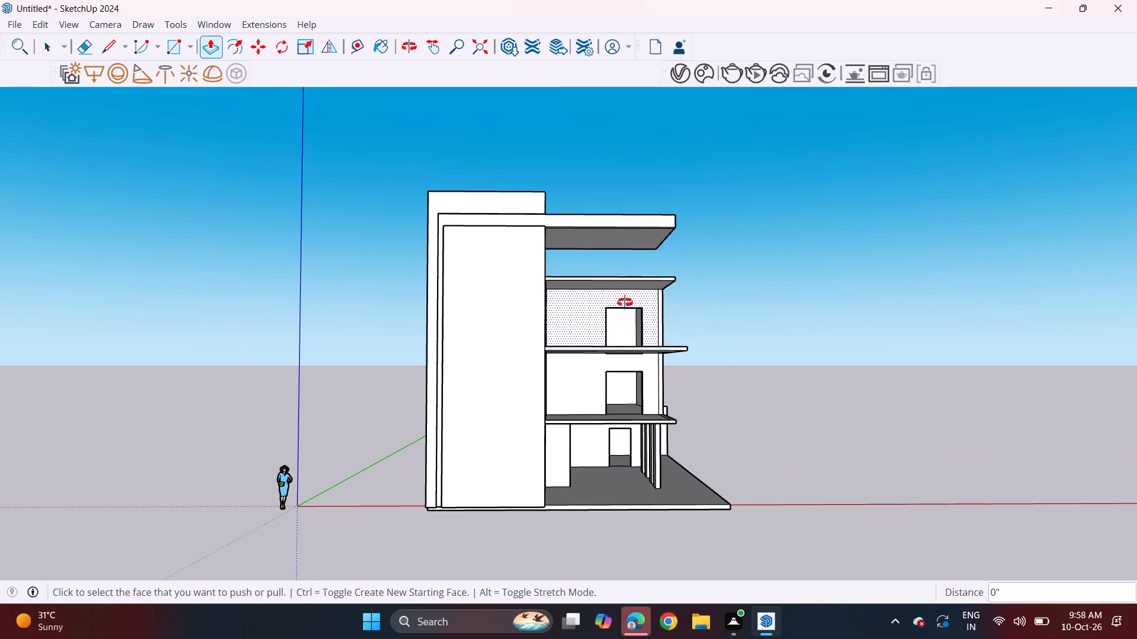
{"action": "middle_click_drag", "start_coordinate": [625, 302], "coordinate": [492, 396]}
{"action": "scroll", "coordinate": [521, 418], "scroll_direction": "up", "scroll_amount": 3}
{"action": "middle_click_drag", "start_coordinate": [527, 402], "coordinate": [632, 322]}
{"action": "middle_click_drag", "start_coordinate": [656, 221], "coordinate": [503, 330]}
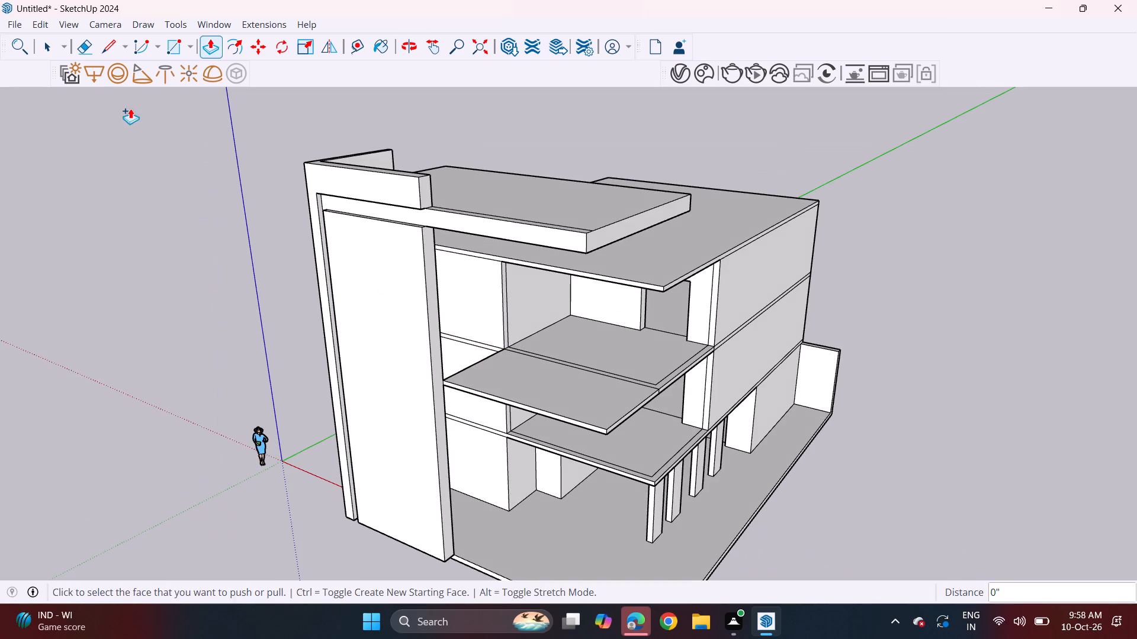
Draw short lines across the front edge faces of the roof slab and first-floor slab, splitting them at the recessed terrace's side-wall corner.
{"action": "left_click", "coordinate": [113, 50]}
{"action": "scroll", "coordinate": [533, 296], "scroll_direction": "up", "scroll_amount": 4}
{"action": "scroll", "coordinate": [501, 254], "scroll_direction": "up", "scroll_amount": 3}
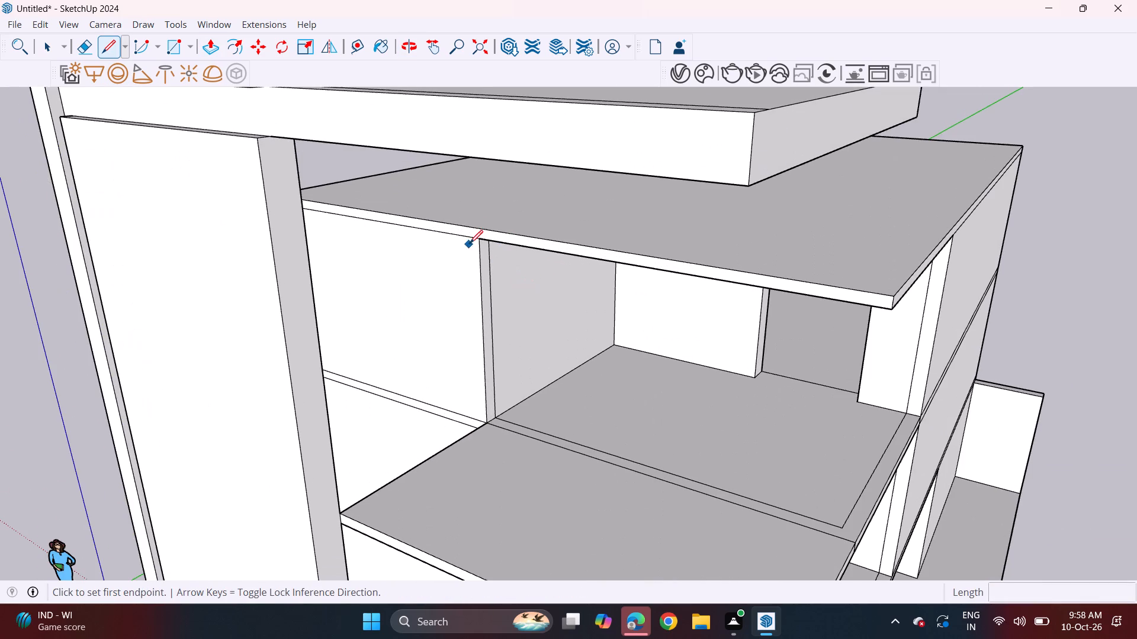
{"action": "left_click", "coordinate": [477, 237]}
{"action": "left_click", "coordinate": [480, 227]}
{"action": "middle_click_drag", "start_coordinate": [487, 439], "coordinate": [538, 296]}
{"action": "scroll", "coordinate": [496, 511], "scroll_direction": "down", "scroll_amount": 4}
{"action": "middle_click_drag", "start_coordinate": [497, 530], "coordinate": [481, 389], "text": "shift"}
{"action": "middle_click_drag", "start_coordinate": [481, 389], "coordinate": [487, 414]}
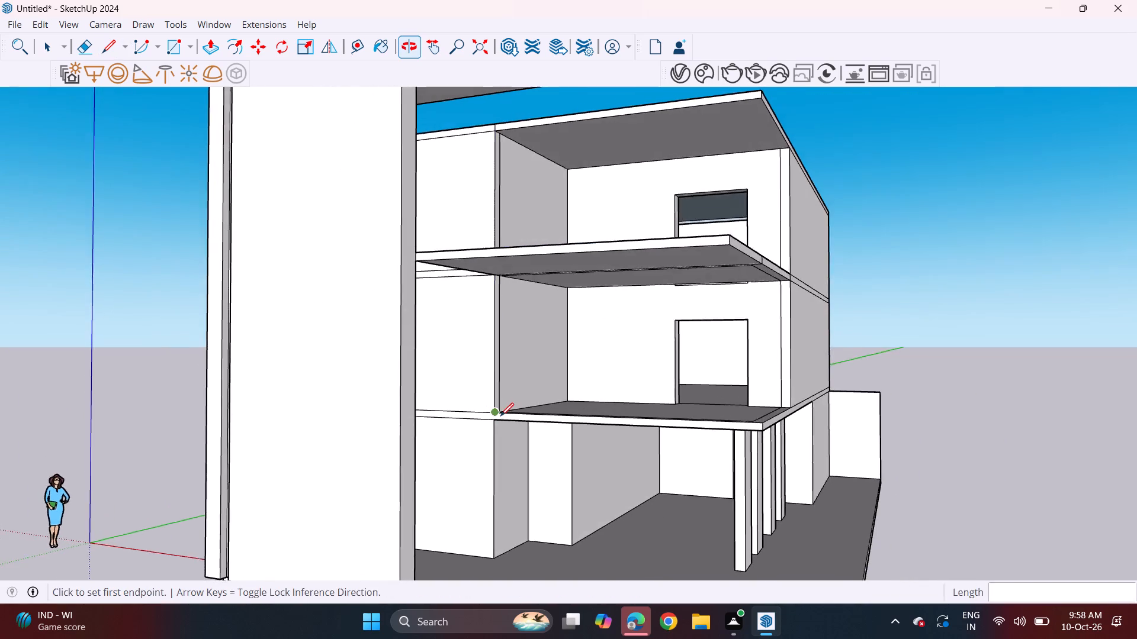
{"action": "scroll", "coordinate": [500, 416], "scroll_direction": "up", "scroll_amount": 5}
{"action": "left_click", "coordinate": [496, 409]}
{"action": "left_click", "coordinate": [490, 425]}
{"action": "scroll", "coordinate": [497, 421], "scroll_direction": "down", "scroll_amount": 5}
{"action": "middle_click_drag", "start_coordinate": [593, 366], "coordinate": [619, 401]}
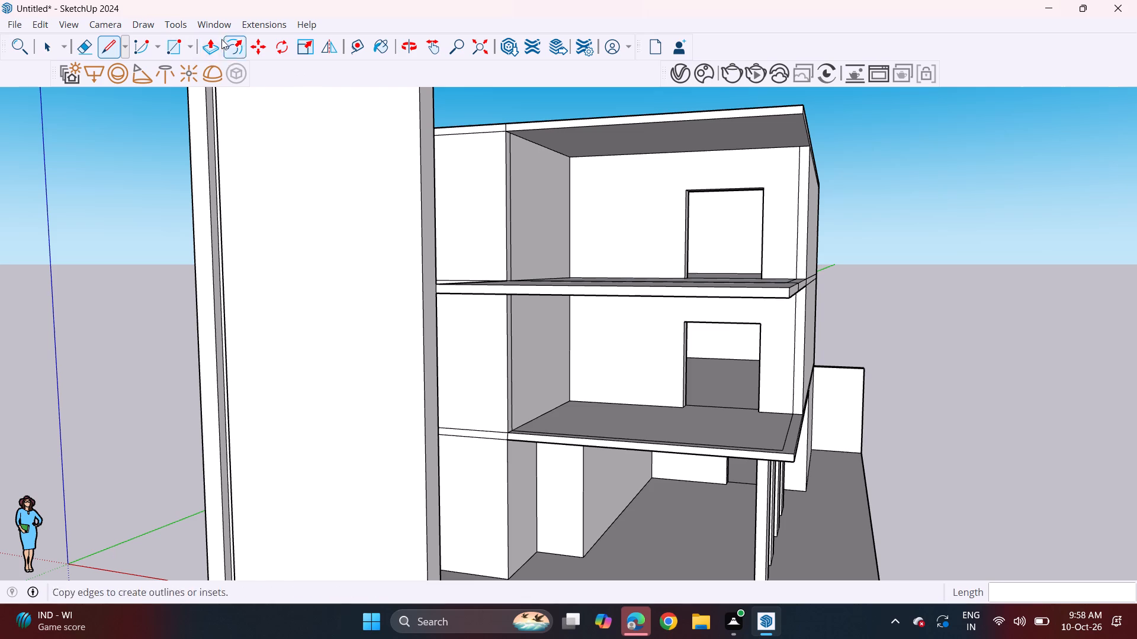
Push/Pull the roof slab's front edge face out about 10' 5/16" along the feature wall, and repeat the distance on the first-floor slab.
{"action": "left_click_drag", "start_coordinate": [207, 47], "coordinate": [214, 49]}
{"action": "middle_click_drag", "start_coordinate": [506, 155], "coordinate": [516, 180]}
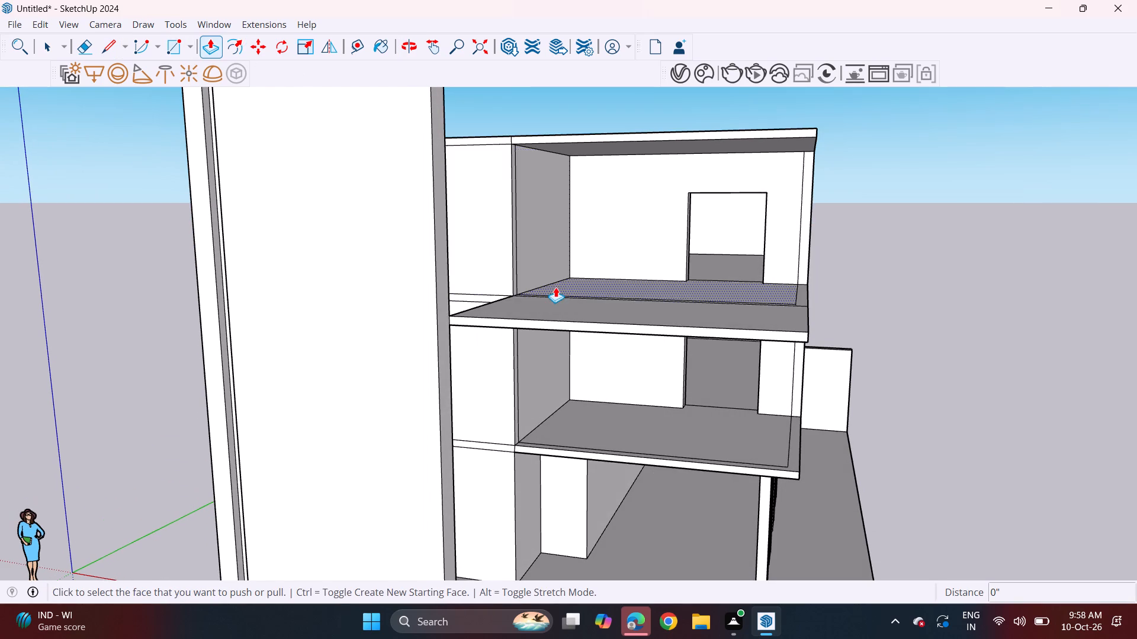
{"action": "middle_click_drag", "start_coordinate": [576, 270], "coordinate": [561, 305]}
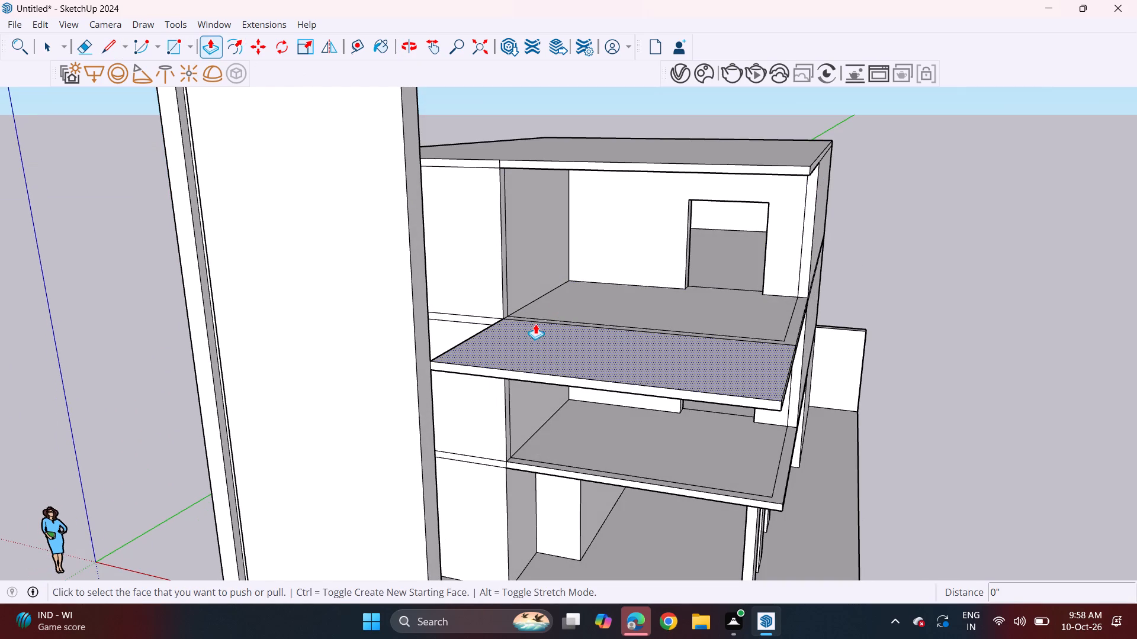
{"action": "scroll", "coordinate": [535, 307], "scroll_direction": "down", "scroll_amount": 2}
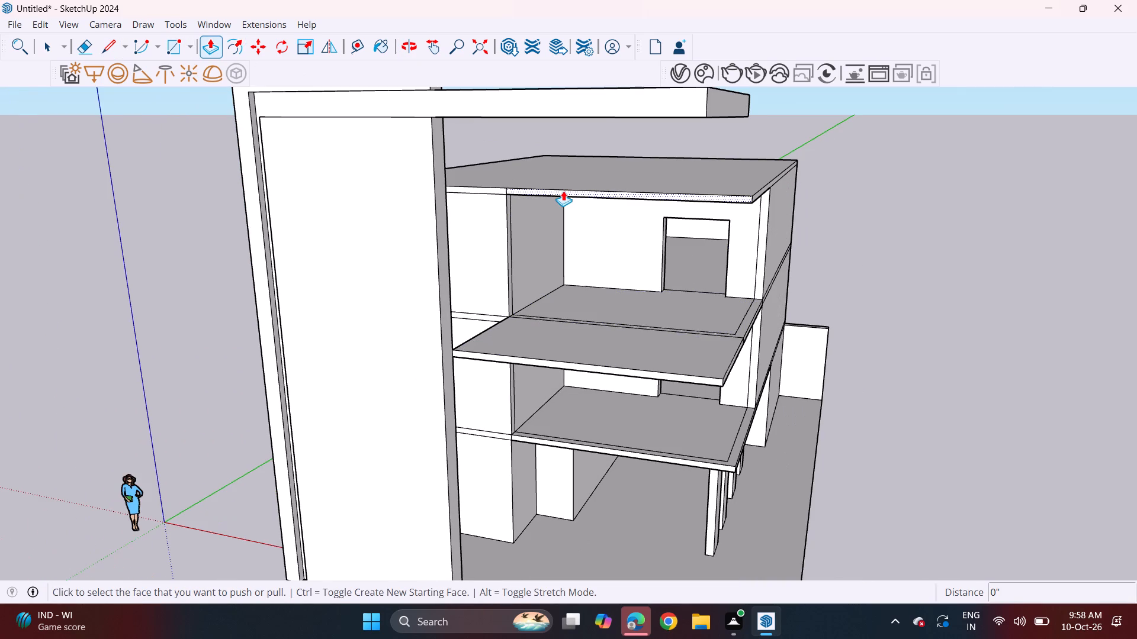
{"action": "left_click", "coordinate": [563, 191]}
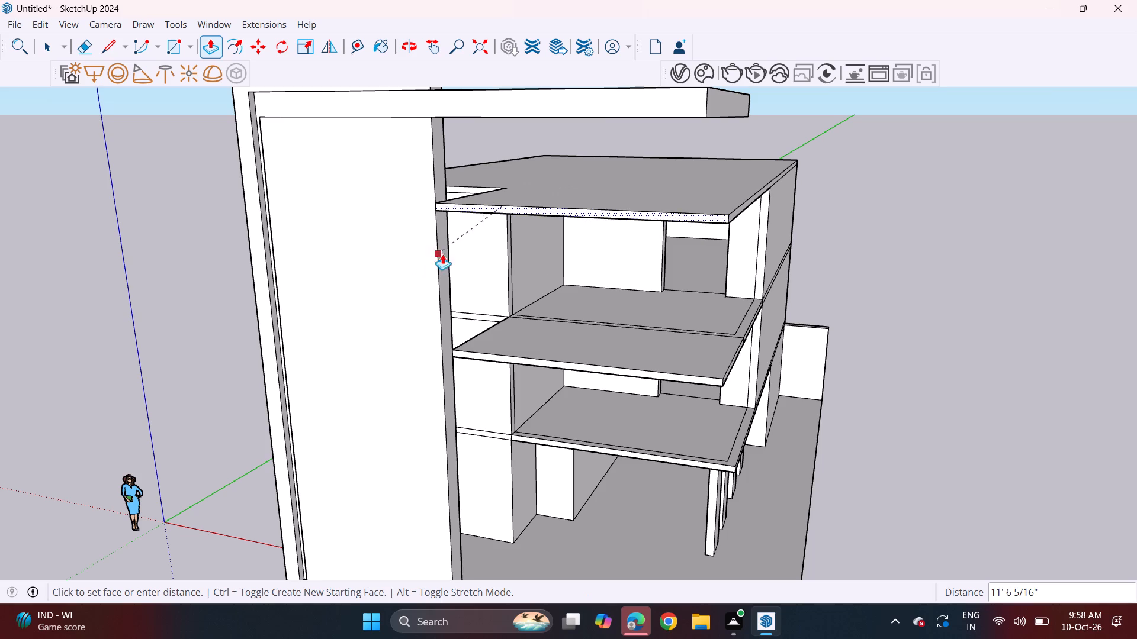
{"action": "left_click", "coordinate": [451, 231]}
{"action": "middle_click_drag", "start_coordinate": [529, 341], "coordinate": [561, 292]}
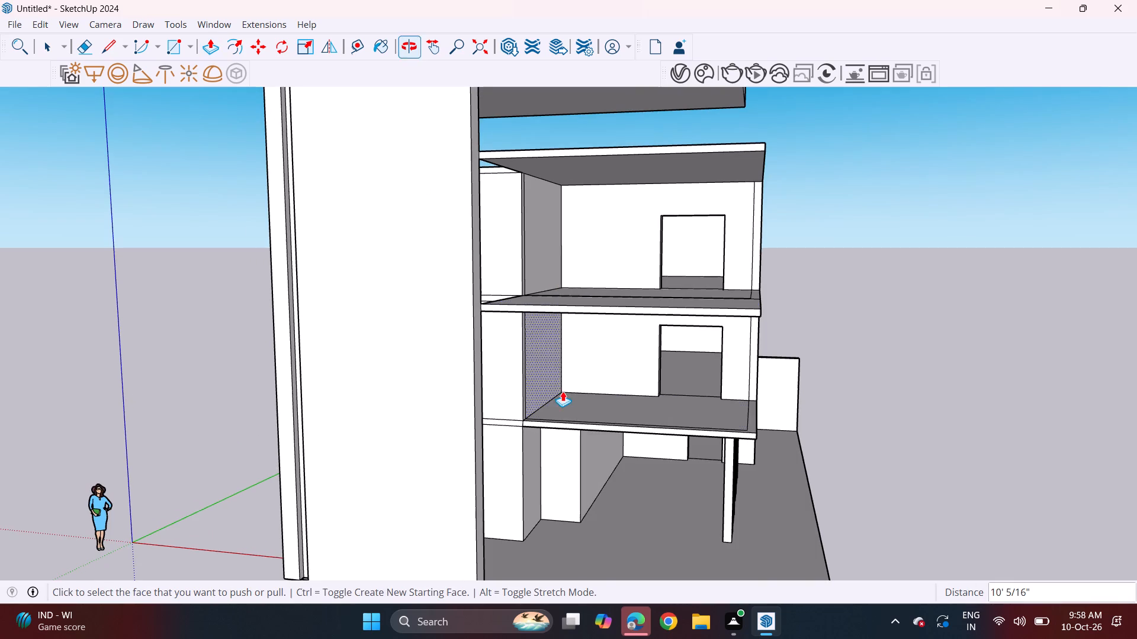
{"action": "double_click", "coordinate": [571, 426]}
Erase the leftover seam and inner border lines on the top faces of the first-floor and second-floor terrace slabs.
{"action": "middle_click_drag", "start_coordinate": [538, 505], "coordinate": [558, 480]}
{"action": "scroll", "coordinate": [558, 477], "scroll_direction": "down", "scroll_amount": 4}
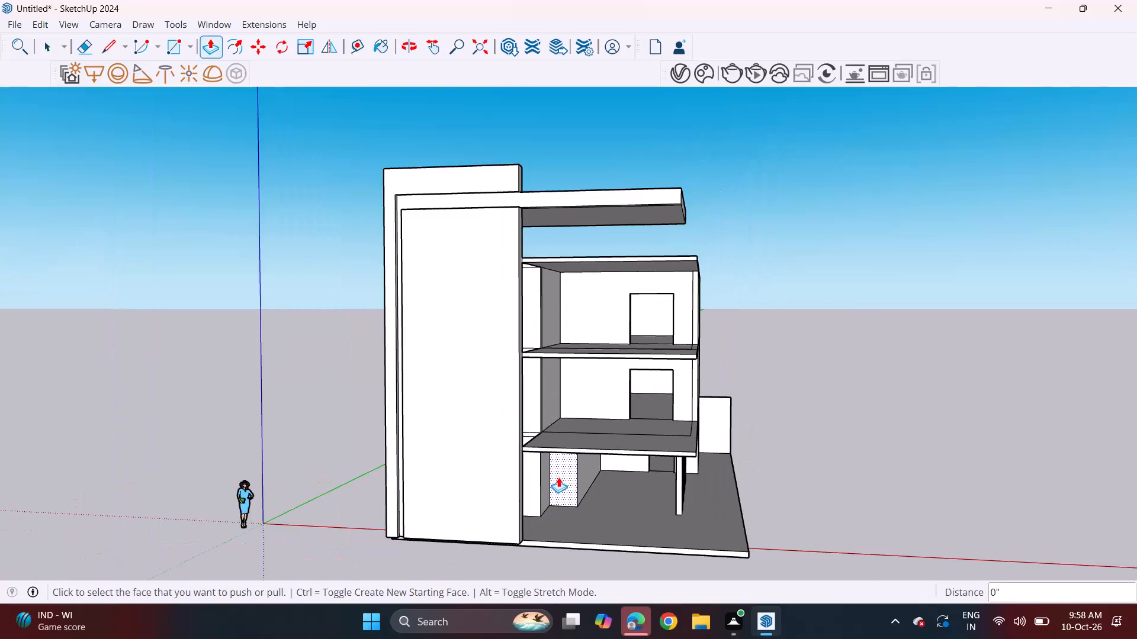
{"action": "middle_click_drag", "start_coordinate": [557, 475], "coordinate": [572, 504]}
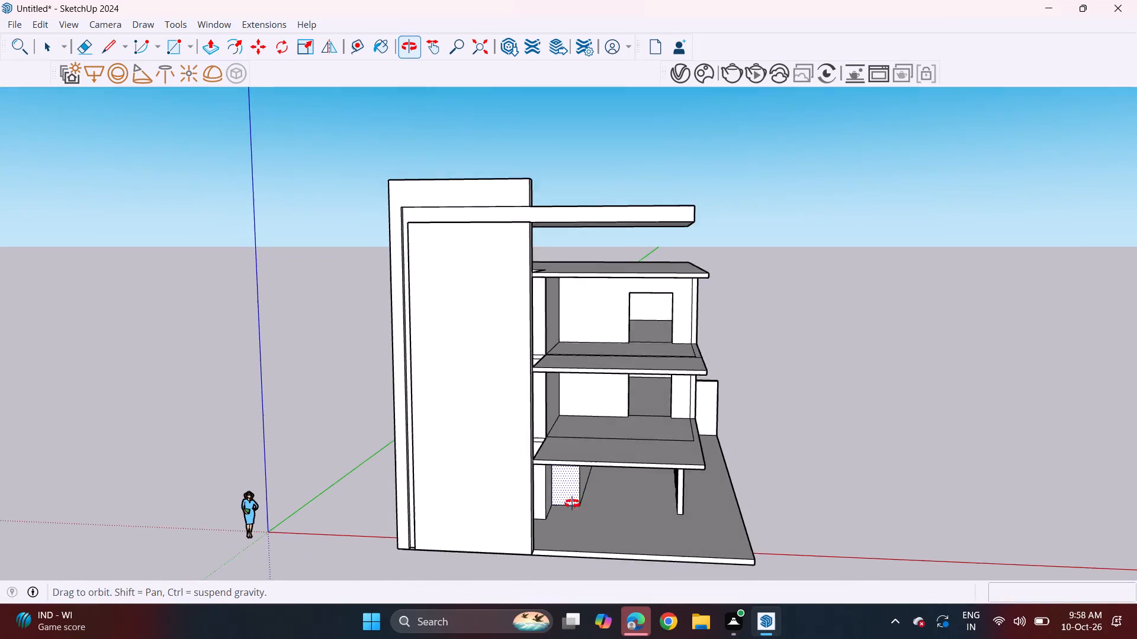
{"action": "middle_click_drag", "start_coordinate": [572, 504], "coordinate": [567, 511]}
{"action": "scroll", "coordinate": [600, 464], "scroll_direction": "up", "scroll_amount": 3}
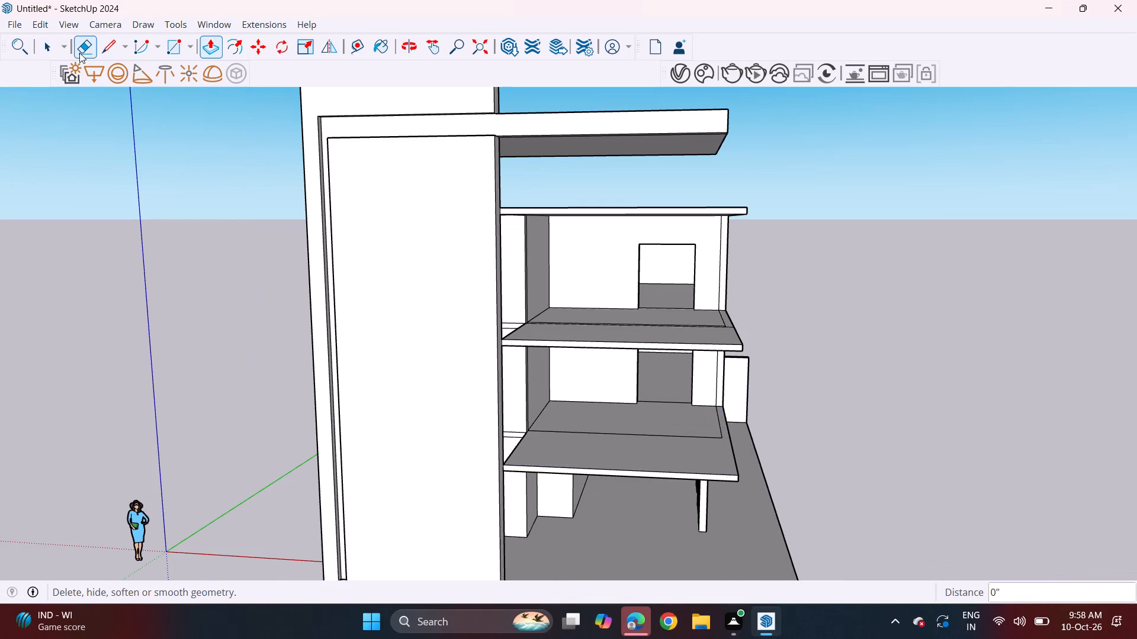
{"action": "left_click_drag", "start_coordinate": [81, 53], "coordinate": [99, 59]}
{"action": "left_click_drag", "start_coordinate": [86, 50], "coordinate": [92, 54]}
{"action": "left_click_drag", "start_coordinate": [561, 428], "coordinate": [558, 434]}
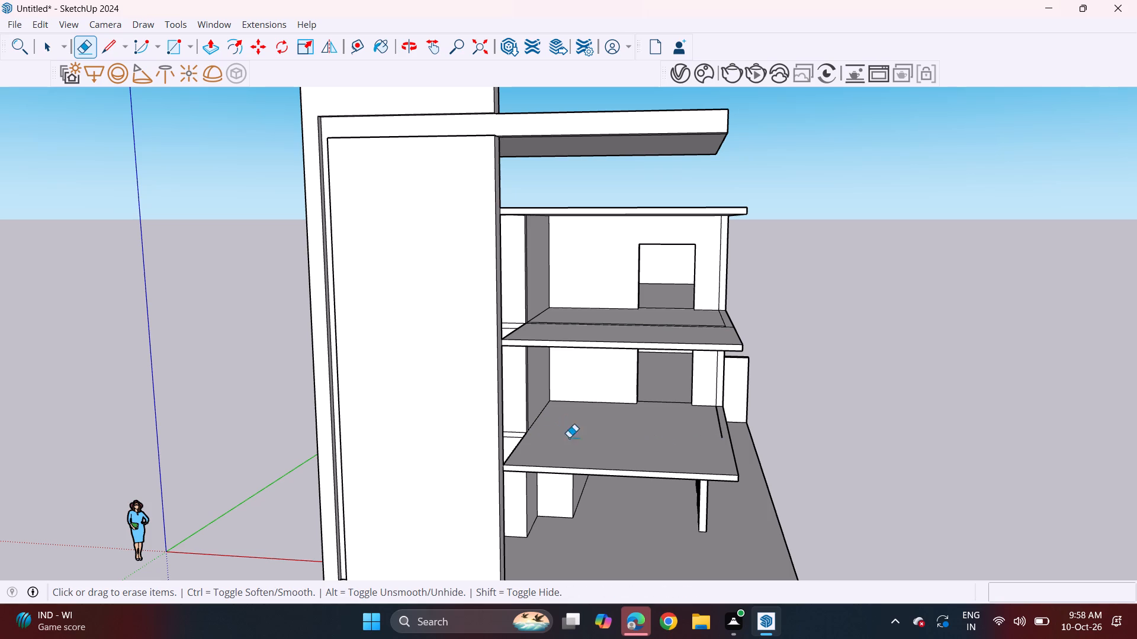
{"action": "left_click", "coordinate": [722, 428]}
{"action": "middle_click_drag", "start_coordinate": [672, 336], "coordinate": [666, 402]}
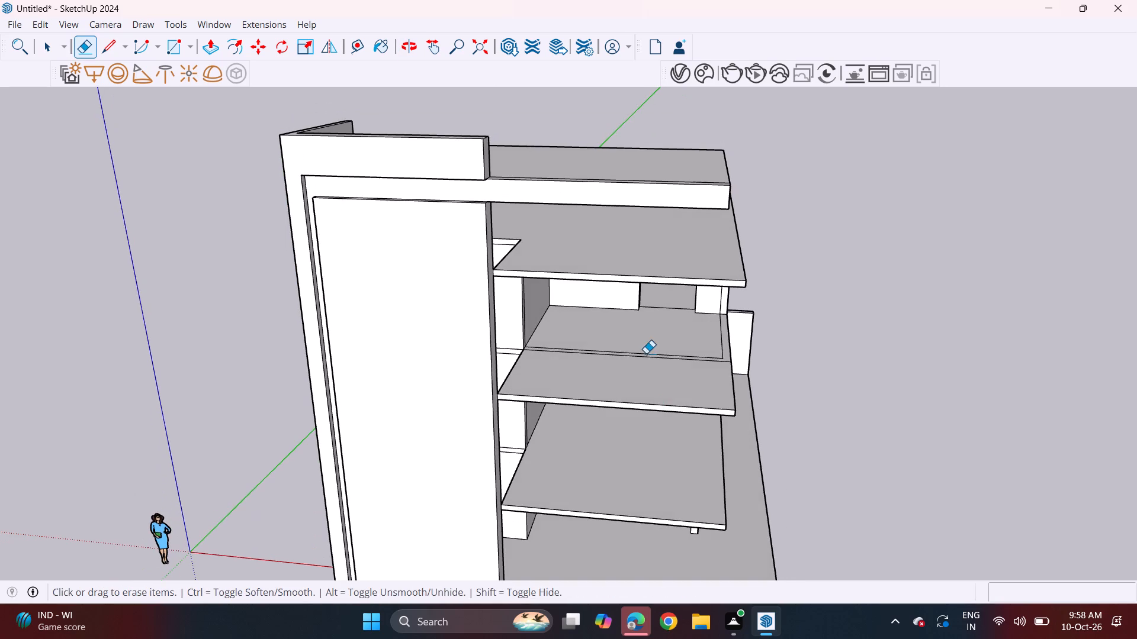
{"action": "left_click_drag", "start_coordinate": [648, 350], "coordinate": [645, 369]}
{"action": "left_click", "coordinate": [721, 349]}
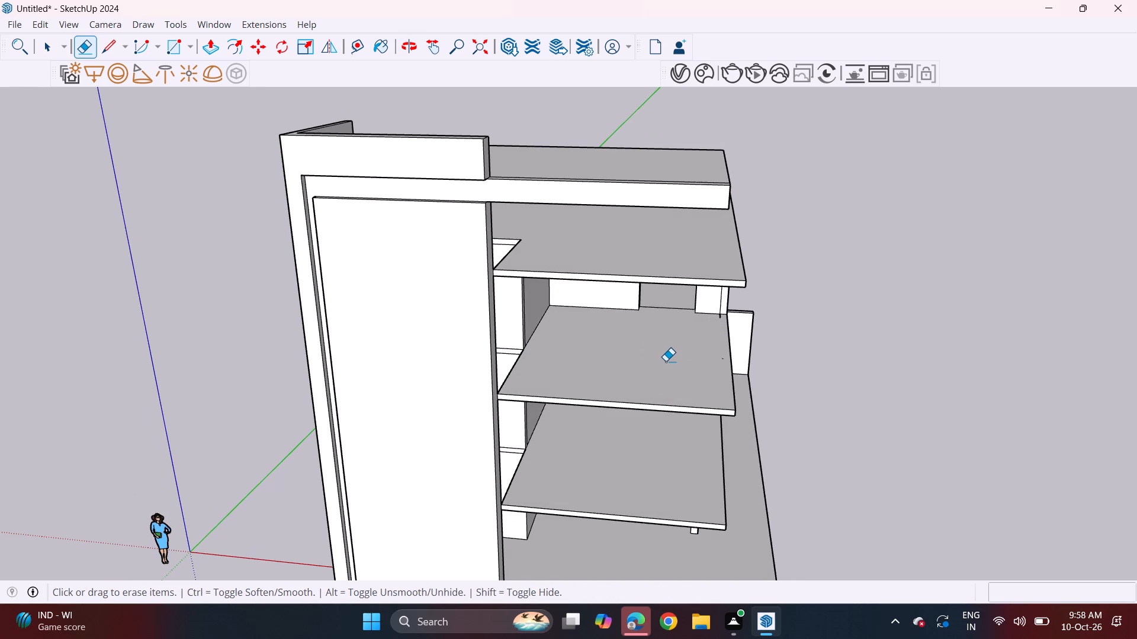
Erase the leftover seam and inner border lines on the underside of the second-floor slab.
{"action": "middle_click_drag", "start_coordinate": [595, 383], "coordinate": [620, 290]}
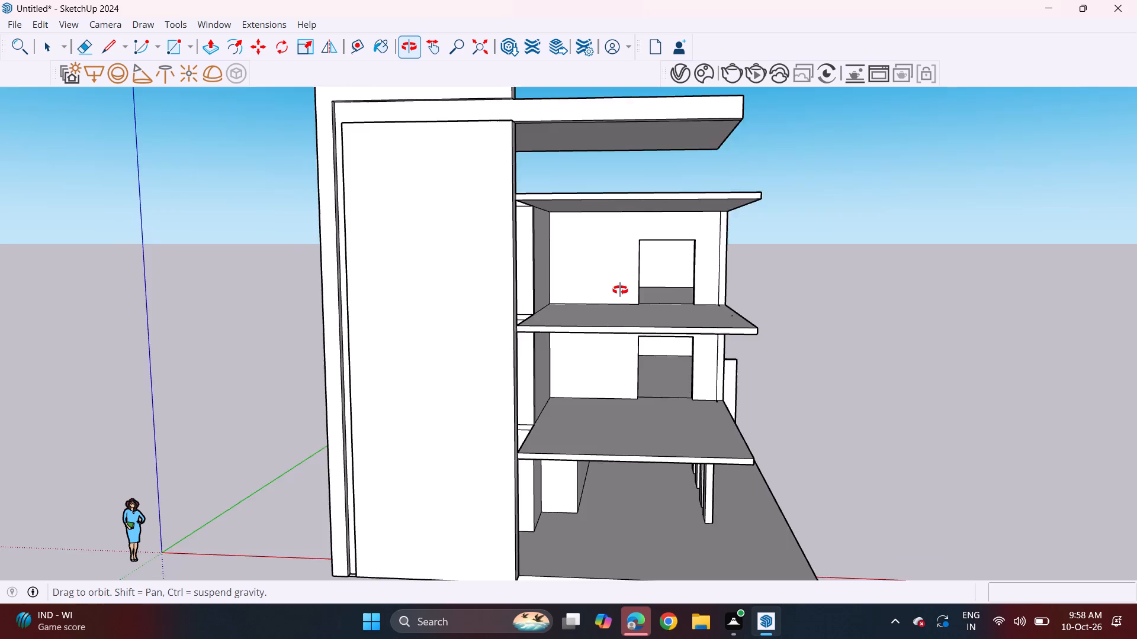
{"action": "middle_click_drag", "start_coordinate": [620, 290], "coordinate": [630, 224]}
{"action": "scroll", "coordinate": [621, 292], "scroll_direction": "down", "scroll_amount": 2}
{"action": "middle_click_drag", "start_coordinate": [609, 297], "coordinate": [606, 238]}
{"action": "scroll", "coordinate": [676, 268], "scroll_direction": "up", "scroll_amount": 5}
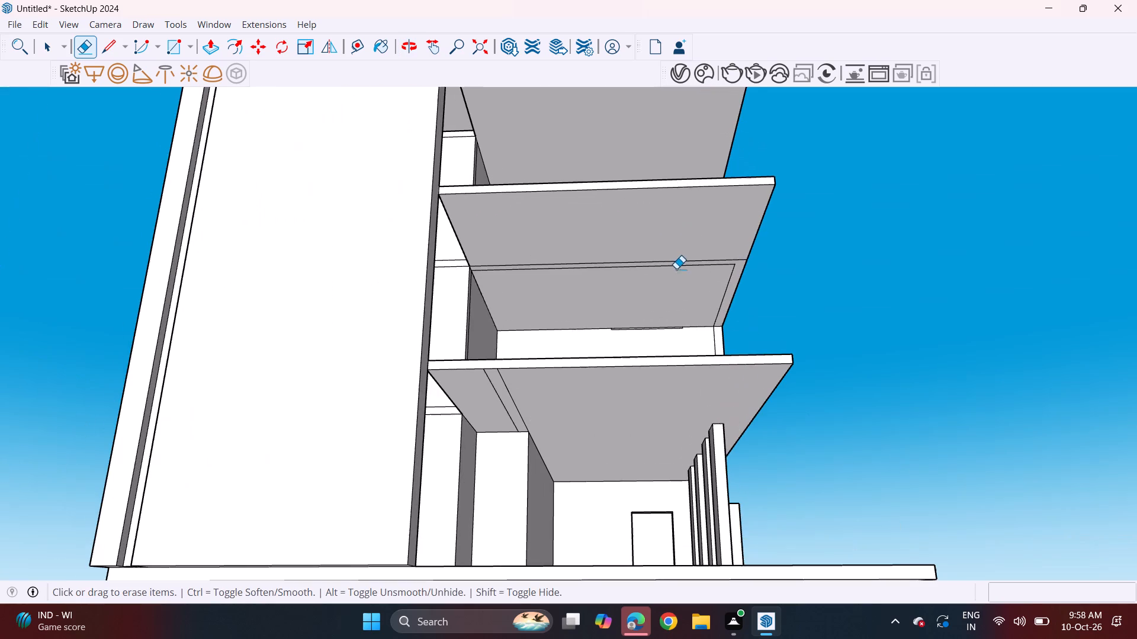
{"action": "left_click_drag", "start_coordinate": [674, 262], "coordinate": [670, 280]}
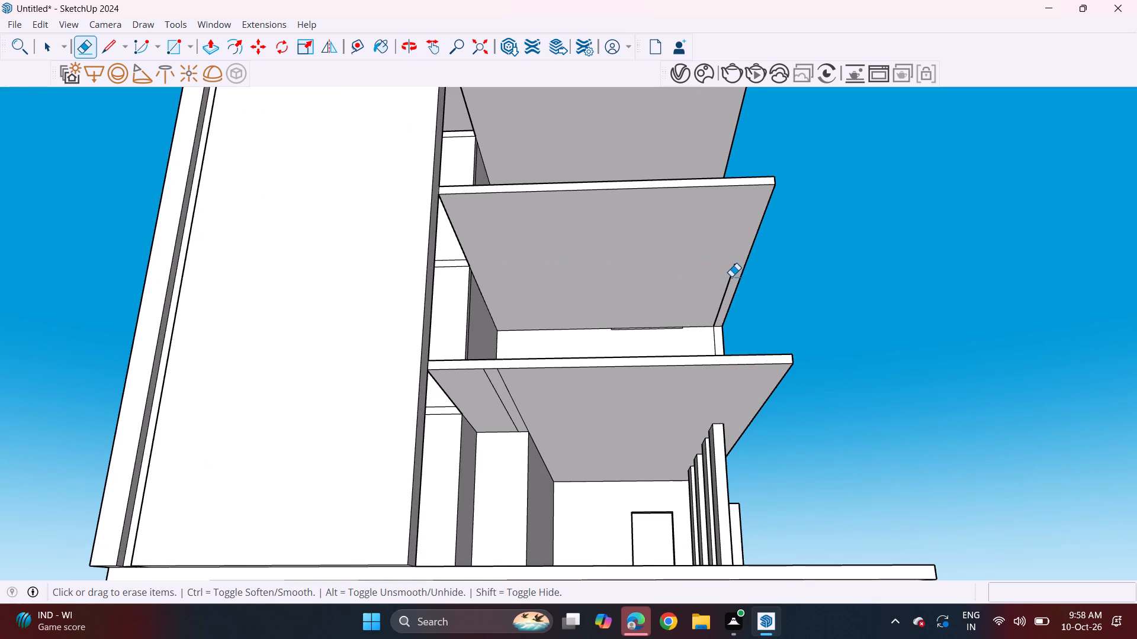
{"action": "left_click", "coordinate": [731, 276]}
Push/Pull the first-floor slab's outer side edge out 5' 7 3/8", and repeat the distance on the second-floor slab's side edge faces.
{"action": "middle_click_drag", "start_coordinate": [621, 275], "coordinate": [641, 376]}
{"action": "scroll", "coordinate": [643, 369], "scroll_direction": "down", "scroll_amount": 2}
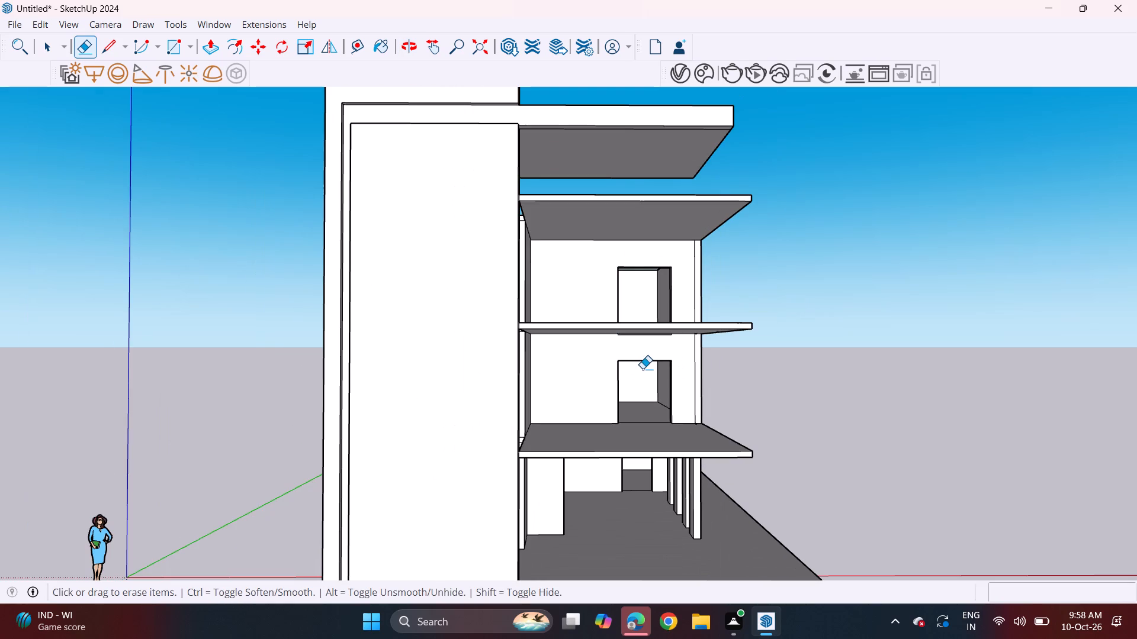
{"action": "middle_click_drag", "start_coordinate": [657, 390], "coordinate": [619, 408]}
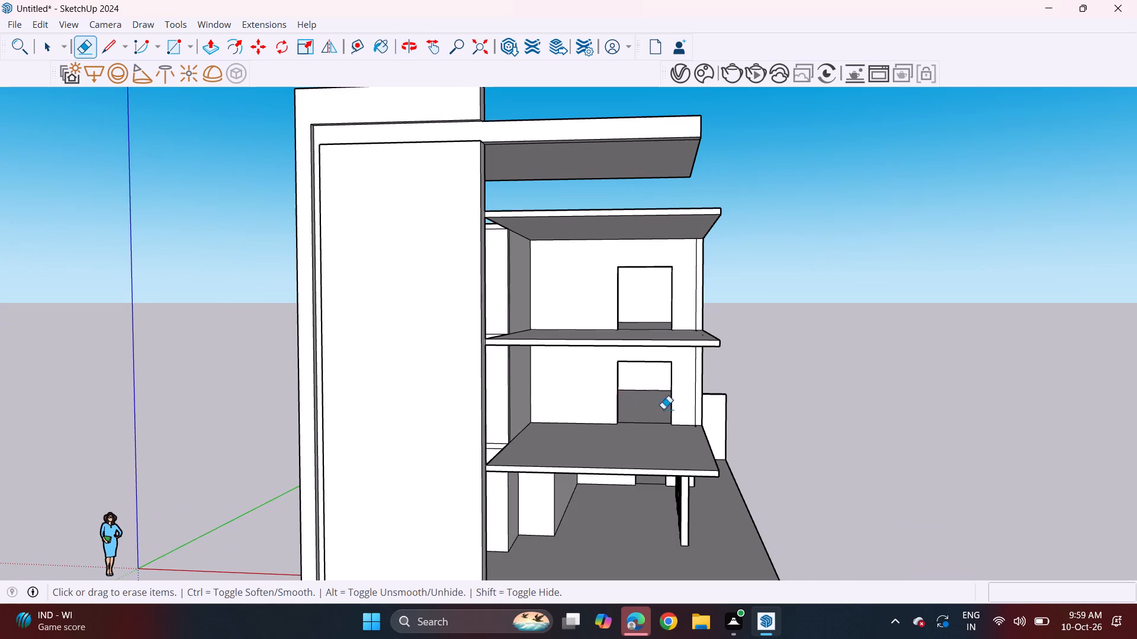
{"action": "scroll", "coordinate": [688, 394], "scroll_direction": "up", "scroll_amount": 4}
{"action": "scroll", "coordinate": [626, 417], "scroll_direction": "down", "scroll_amount": 2}
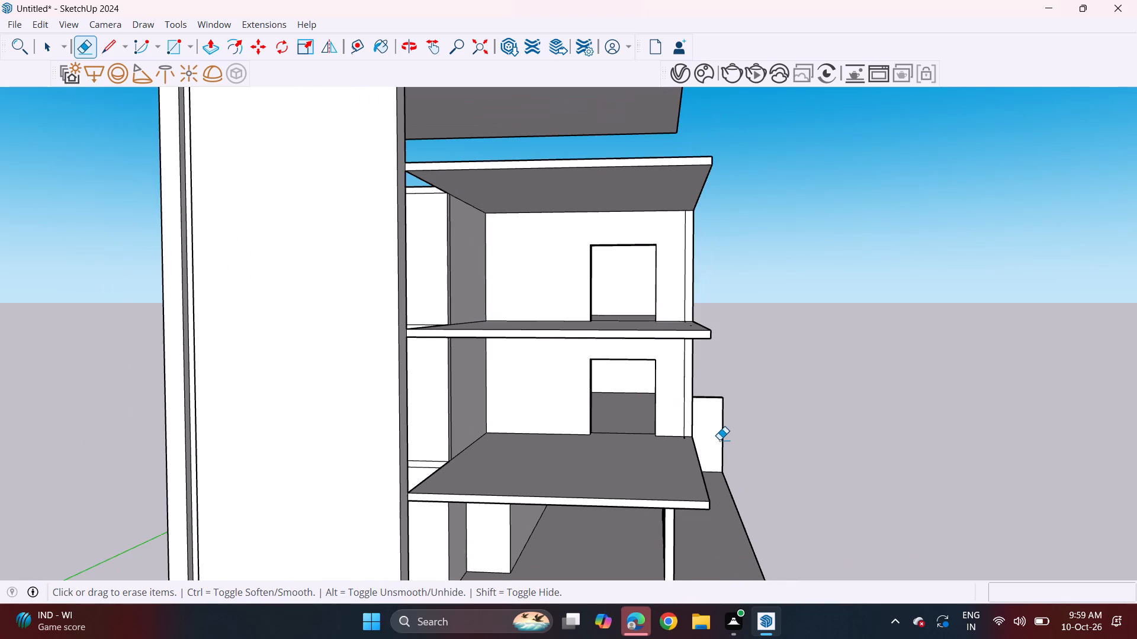
{"action": "middle_click_drag", "start_coordinate": [720, 440], "coordinate": [584, 444]}
{"action": "middle_click_drag", "start_coordinate": [642, 440], "coordinate": [497, 438]}
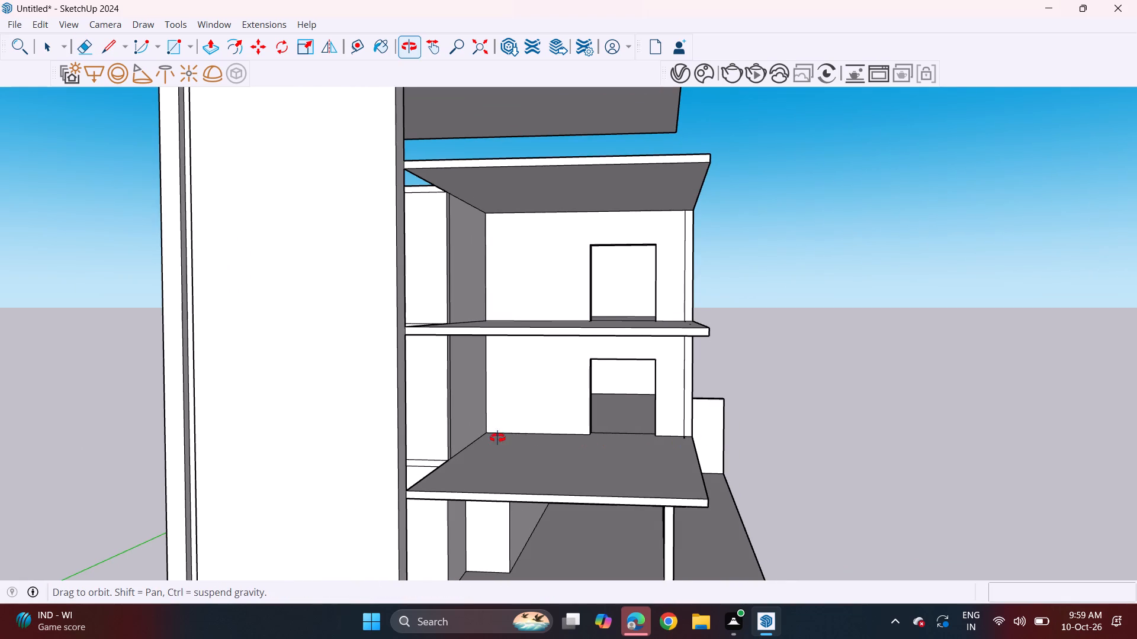
{"action": "middle_click_drag", "start_coordinate": [497, 438], "coordinate": [490, 438]}
{"action": "middle_click_drag", "start_coordinate": [712, 401], "coordinate": [614, 398]}
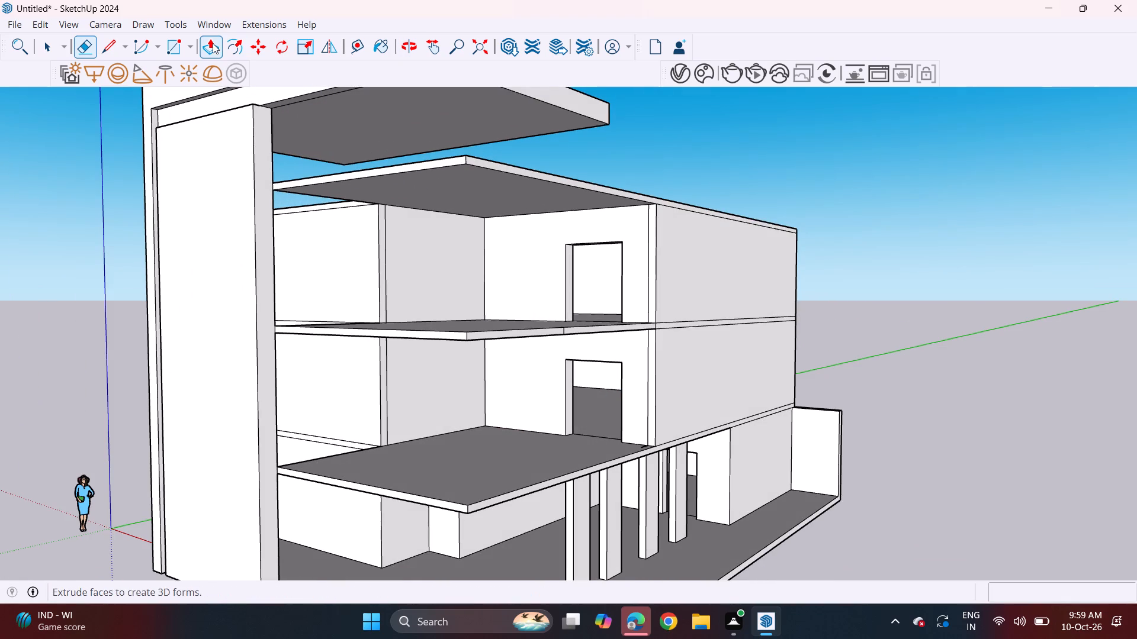
{"action": "left_click_drag", "start_coordinate": [213, 43], "coordinate": [219, 47]}
{"action": "left_click", "coordinate": [513, 493]}
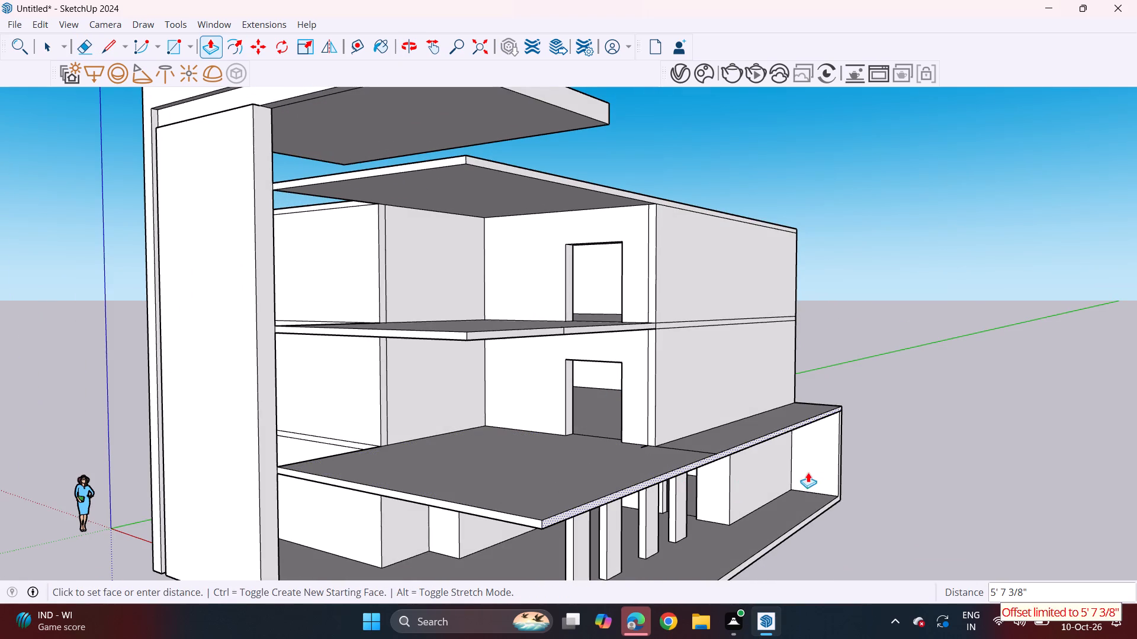
{"action": "left_click", "coordinate": [830, 459]}
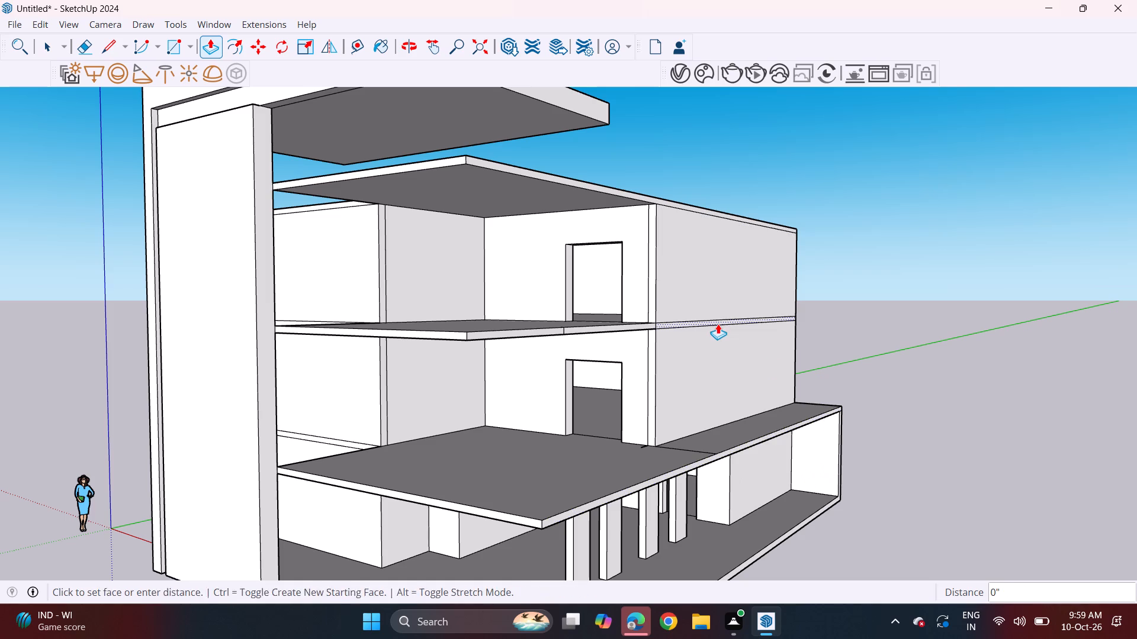
{"action": "double_click", "coordinate": [718, 324]}
{"action": "double_click", "coordinate": [605, 330]}
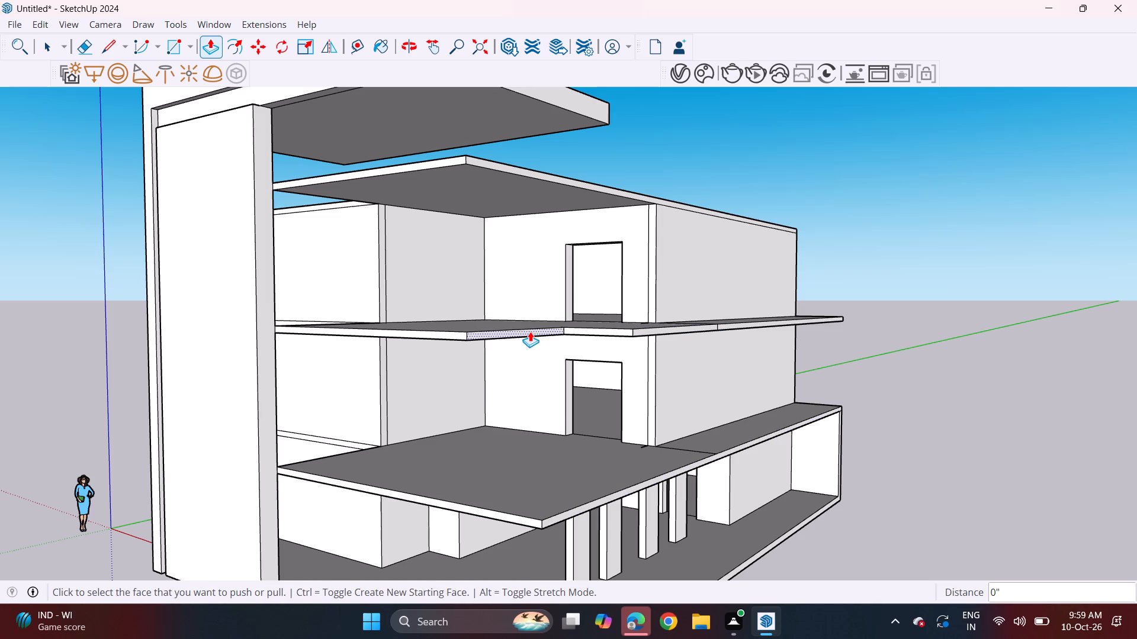
{"action": "double_click", "coordinate": [530, 331]}
Erase the seam line and the short stub by the wall corner on top of the widened second-floor slab.
{"action": "middle_click_drag", "start_coordinate": [540, 333], "coordinate": [648, 444]}
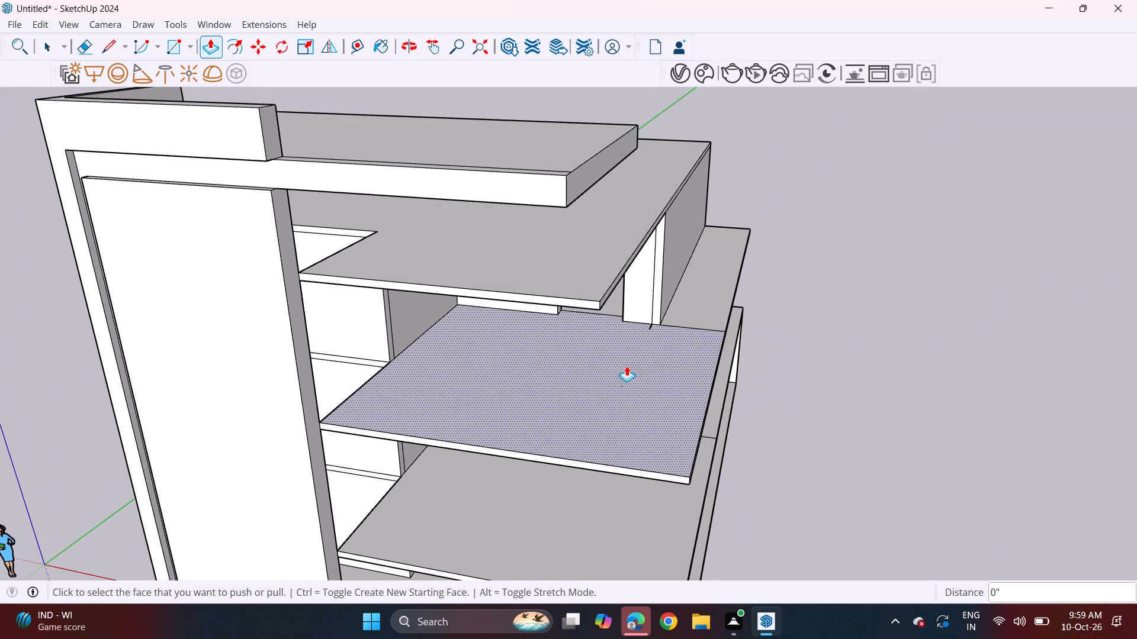
{"action": "left_click_drag", "start_coordinate": [81, 50], "coordinate": [86, 50]}
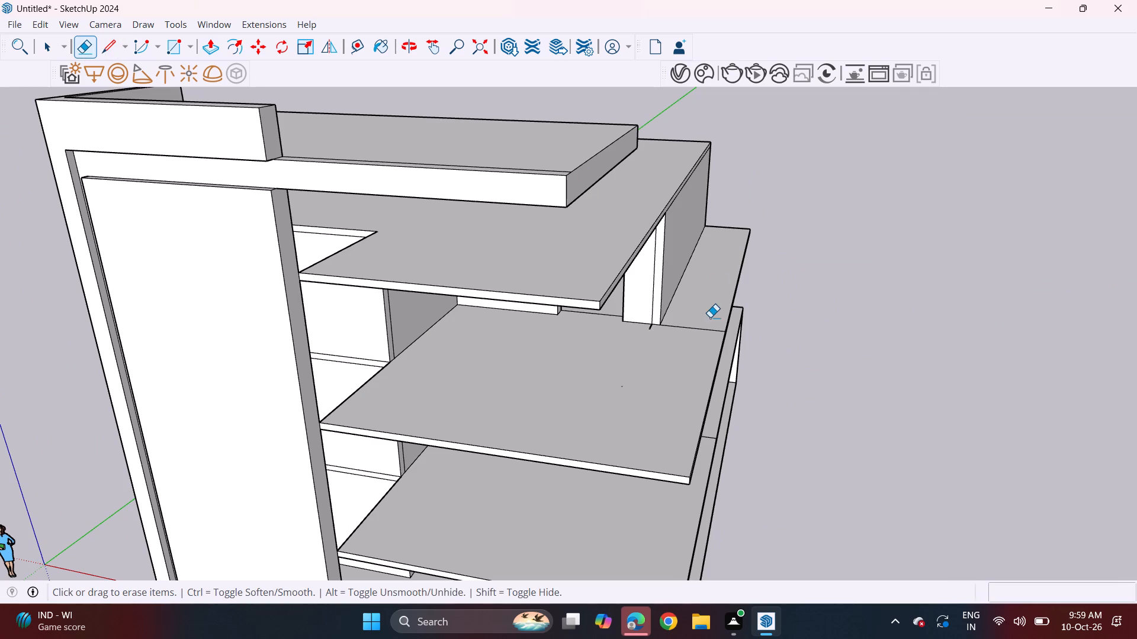
{"action": "left_click_drag", "start_coordinate": [709, 319], "coordinate": [702, 342]}
{"action": "middle_click_drag", "start_coordinate": [621, 386], "coordinate": [652, 362]}
{"action": "scroll", "coordinate": [655, 326], "scroll_direction": "up", "scroll_amount": 3}
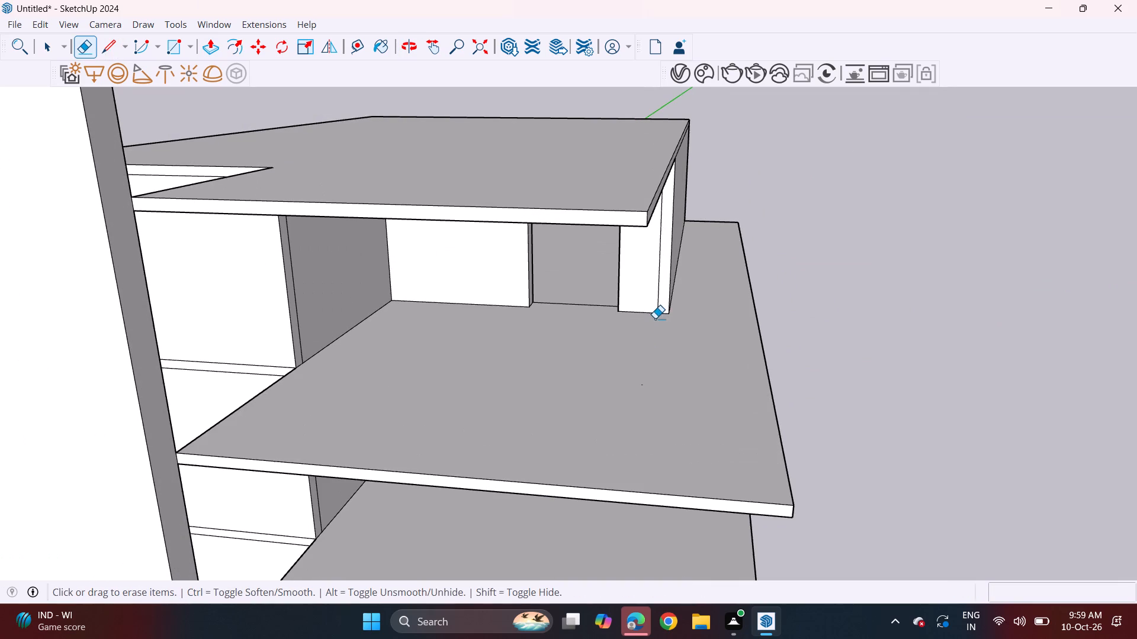
{"action": "double_click", "coordinate": [655, 318]}
Erase the vertical lines near the outer corner of the door walls on the top and middle storeys.
{"action": "middle_click_drag", "start_coordinate": [671, 317], "coordinate": [693, 265]}
{"action": "scroll", "coordinate": [676, 308], "scroll_direction": "up", "scroll_amount": 1}
{"action": "scroll", "coordinate": [654, 312], "scroll_direction": "down", "scroll_amount": 4}
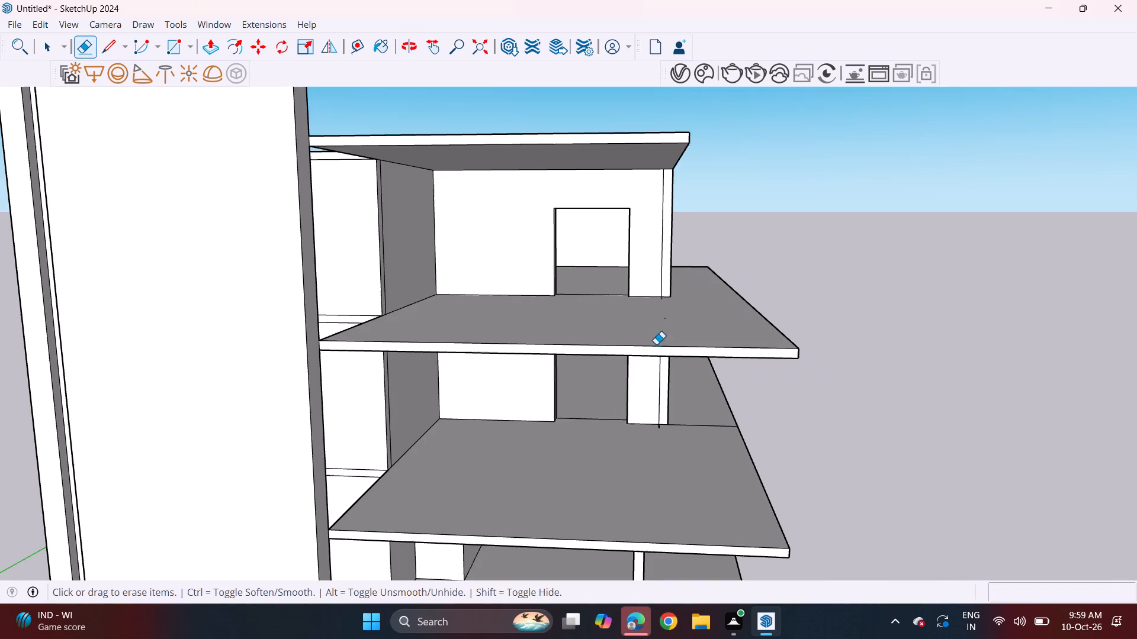
{"action": "middle_click_drag", "start_coordinate": [654, 369], "coordinate": [672, 308]}
{"action": "scroll", "coordinate": [670, 316], "scroll_direction": "down", "scroll_amount": 3}
{"action": "middle_click_drag", "start_coordinate": [681, 279], "coordinate": [670, 327]}
{"action": "scroll", "coordinate": [665, 263], "scroll_direction": "up", "scroll_amount": 2}
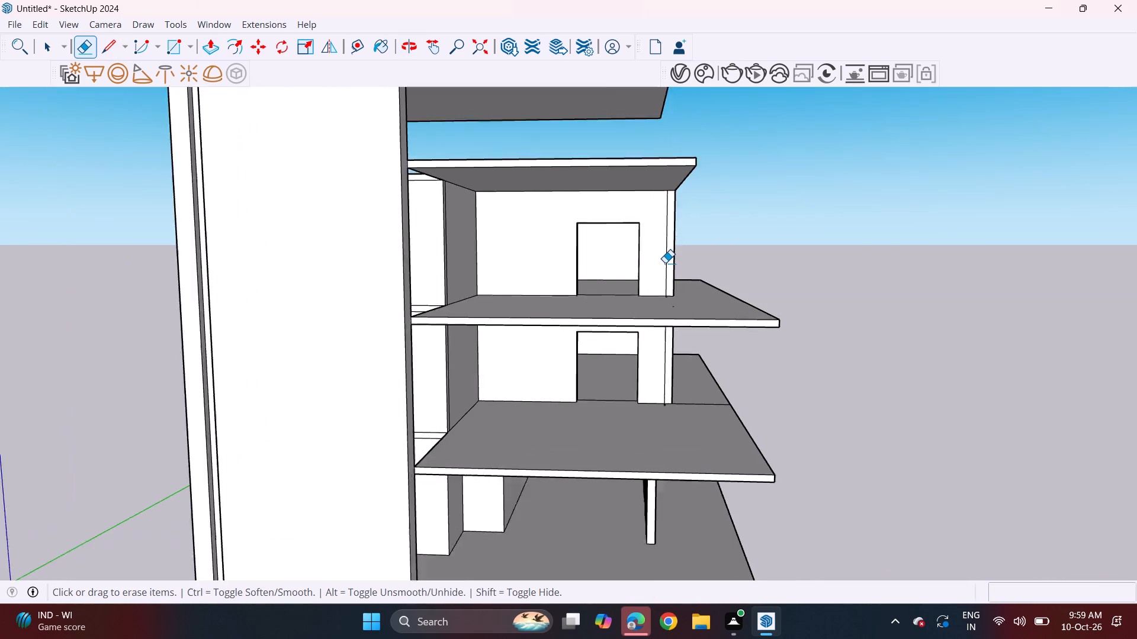
{"action": "scroll", "coordinate": [665, 263], "scroll_direction": "up", "scroll_amount": 1}
{"action": "left_click", "coordinate": [666, 261]}
{"action": "middle_click_drag", "start_coordinate": [658, 351], "coordinate": [664, 319]}
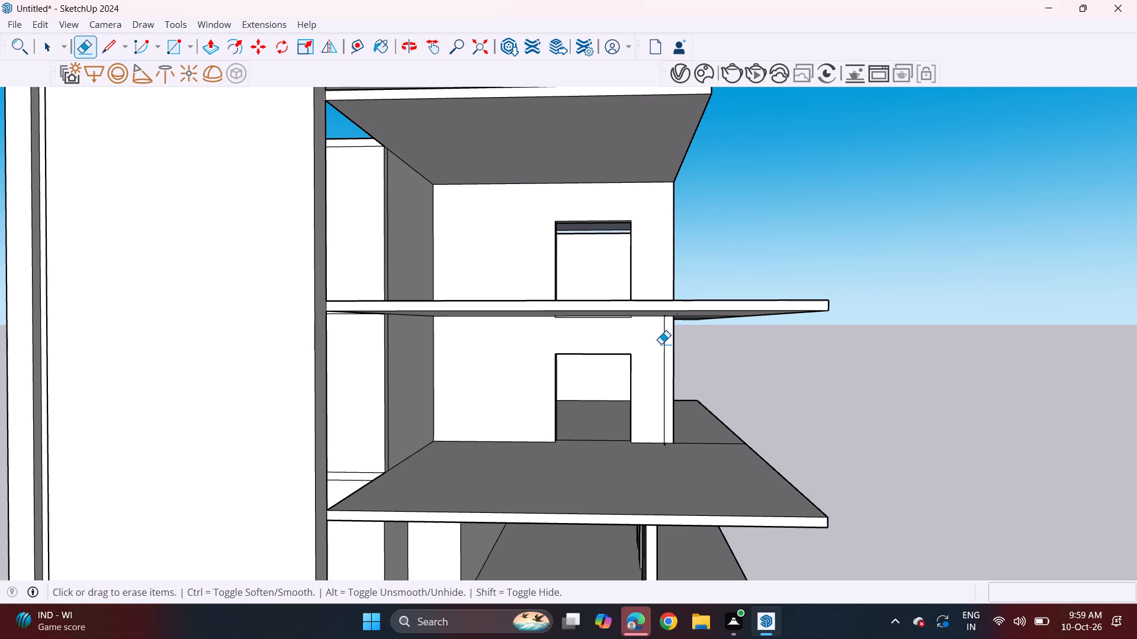
{"action": "left_click", "coordinate": [664, 338]}
Erase the seam lines and the short stub by the wall corner on the underside of the widened second-floor slab.
{"action": "scroll", "coordinate": [635, 341], "scroll_direction": "up", "scroll_amount": 3}
{"action": "middle_click_drag", "start_coordinate": [631, 319], "coordinate": [628, 288]}
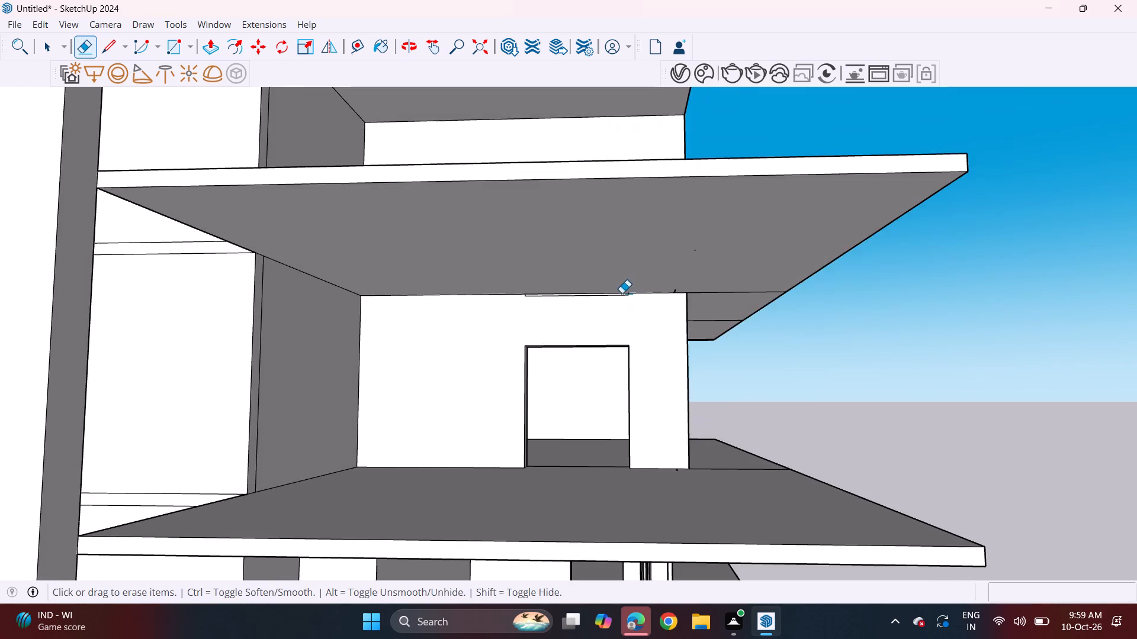
{"action": "scroll", "coordinate": [621, 293], "scroll_direction": "up", "scroll_amount": 4}
{"action": "left_click_drag", "start_coordinate": [762, 290], "coordinate": [754, 299]}
{"action": "left_click_drag", "start_coordinate": [736, 324], "coordinate": [733, 329]}
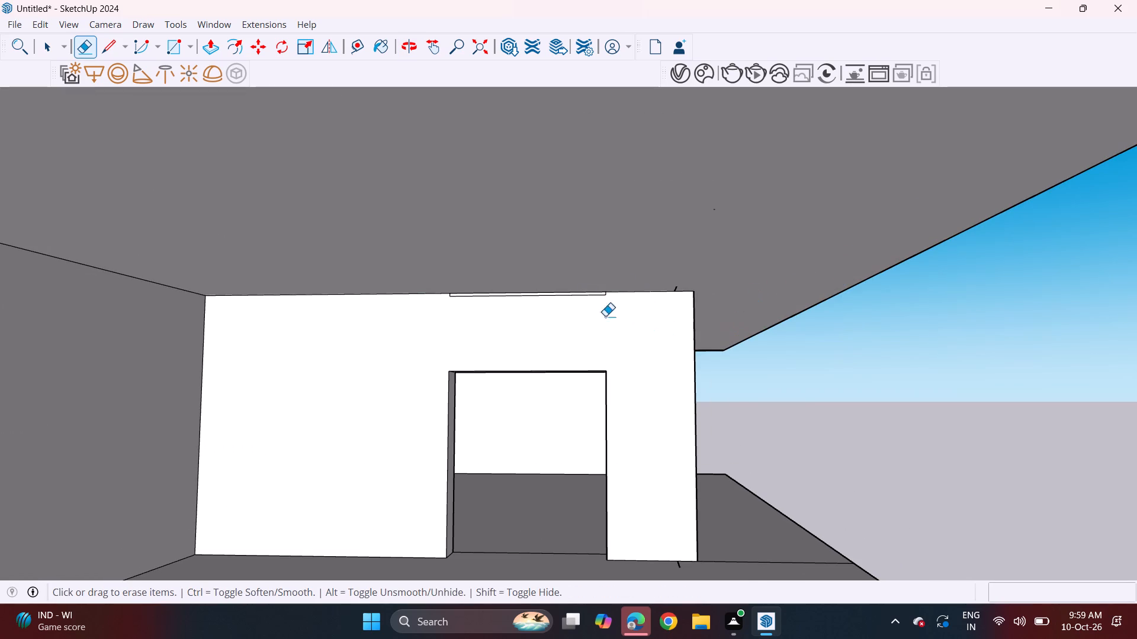
{"action": "scroll", "coordinate": [589, 305], "scroll_direction": "up", "scroll_amount": 7}
{"action": "left_click", "coordinate": [795, 277]}
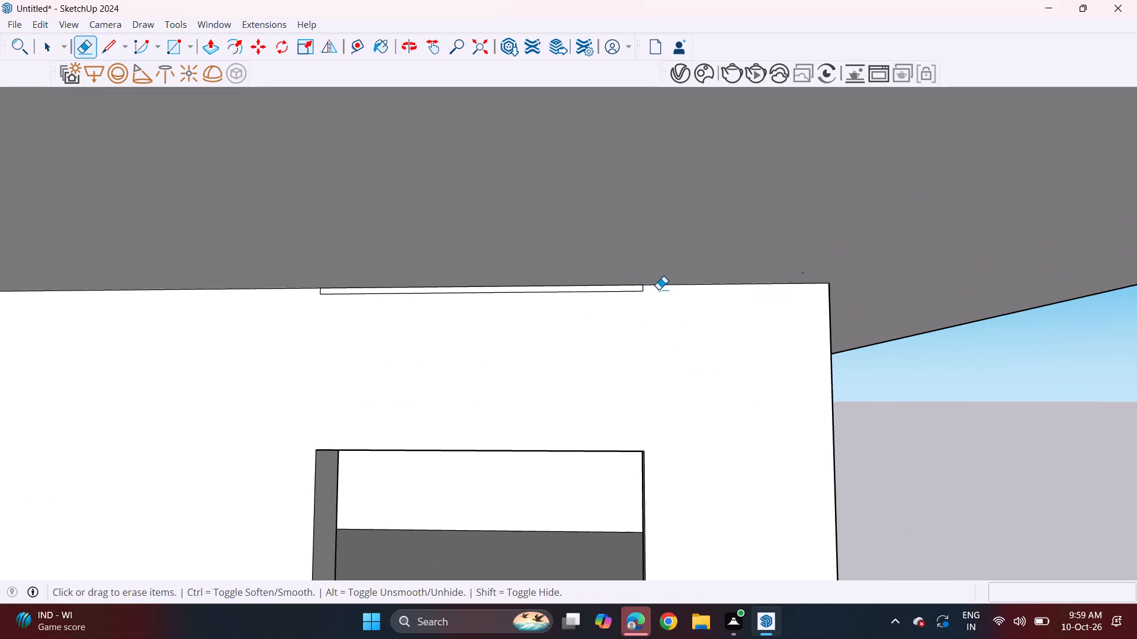
Erase the thin leftover rectangle and its short stub above the door opening, just under the slab.
{"action": "scroll", "coordinate": [657, 289], "scroll_direction": "up", "scroll_amount": 3}
{"action": "left_click_drag", "start_coordinate": [628, 289], "coordinate": [628, 295]}
{"action": "left_click", "coordinate": [637, 289]}
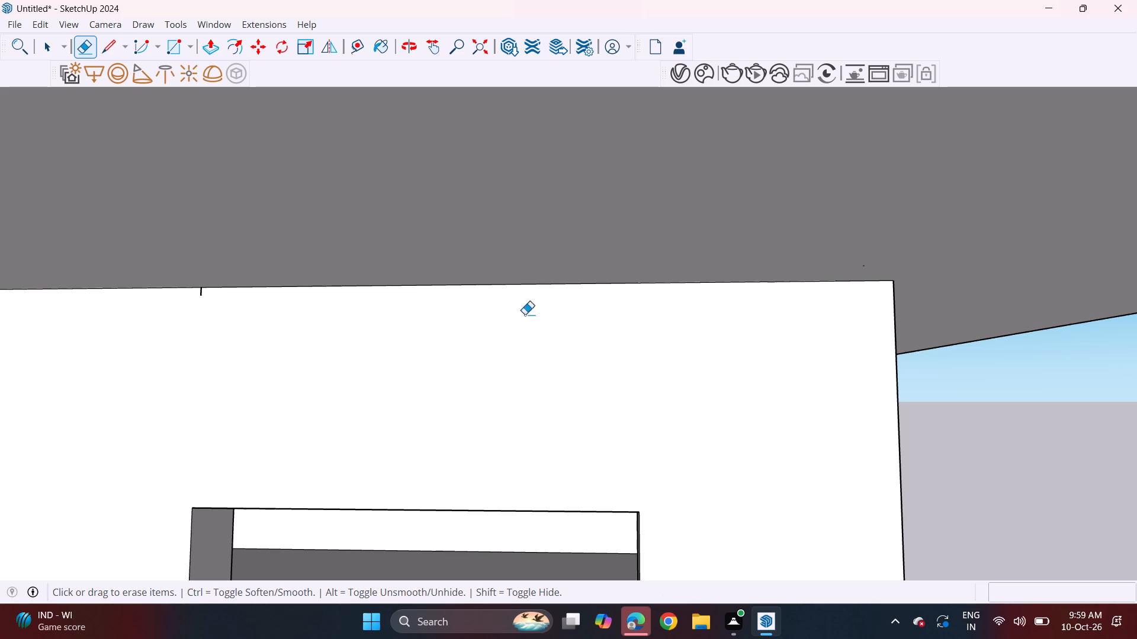
{"action": "left_click", "coordinate": [200, 293]}
Examine the widened slabs, door walls and rooftop canopy from the front and the side.
{"action": "scroll", "coordinate": [314, 297], "scroll_direction": "down", "scroll_amount": 7}
{"action": "middle_click_drag", "start_coordinate": [390, 247], "coordinate": [415, 300]}
{"action": "scroll", "coordinate": [412, 291], "scroll_direction": "down", "scroll_amount": 20}
{"action": "scroll", "coordinate": [412, 291], "scroll_direction": "down", "scroll_amount": 2}
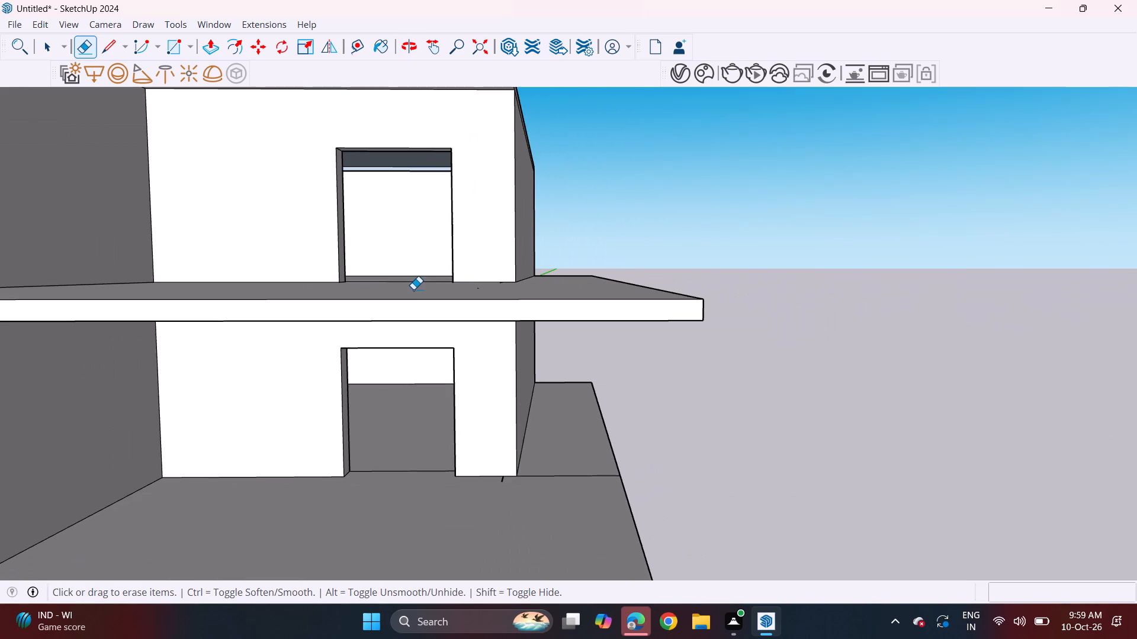
{"action": "middle_click_drag", "start_coordinate": [413, 284], "coordinate": [600, 332], "text": "shift"}
{"action": "scroll", "coordinate": [606, 323], "scroll_direction": "down", "scroll_amount": 6}
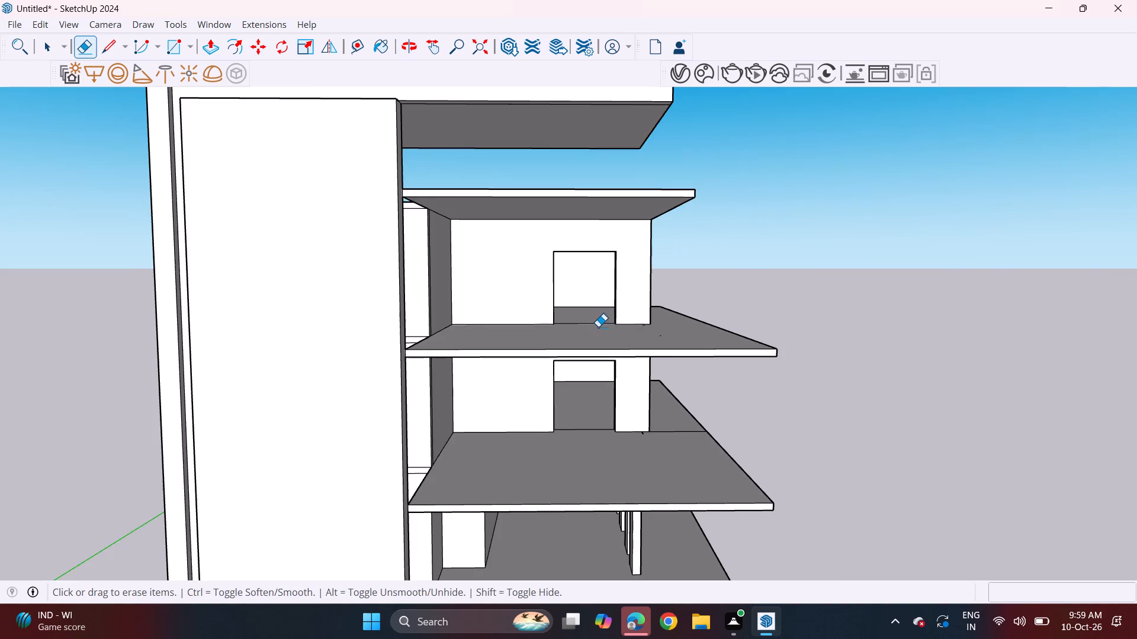
{"action": "scroll", "coordinate": [598, 327], "scroll_direction": "down", "scroll_amount": 2}
{"action": "middle_click_drag", "start_coordinate": [605, 303], "coordinate": [613, 290]}
{"action": "scroll", "coordinate": [613, 290], "scroll_direction": "down", "scroll_amount": 2}
{"action": "middle_click_drag", "start_coordinate": [585, 377], "coordinate": [579, 387]}
{"action": "middle_click_drag", "start_coordinate": [590, 309], "coordinate": [380, 366]}
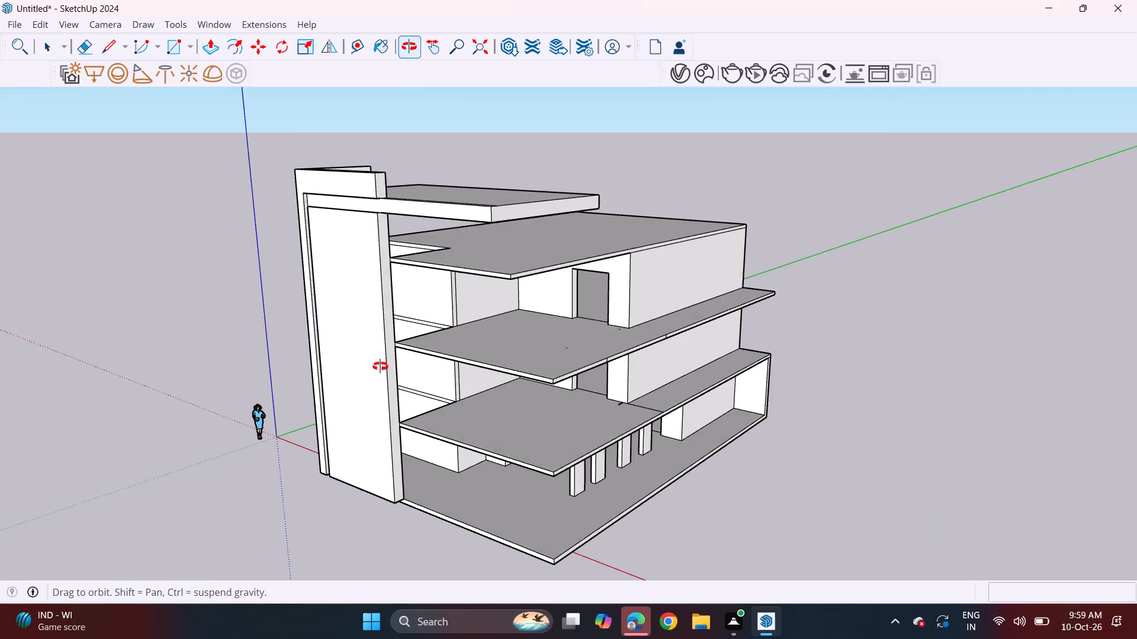
{"action": "middle_click_drag", "start_coordinate": [380, 366], "coordinate": [561, 308]}
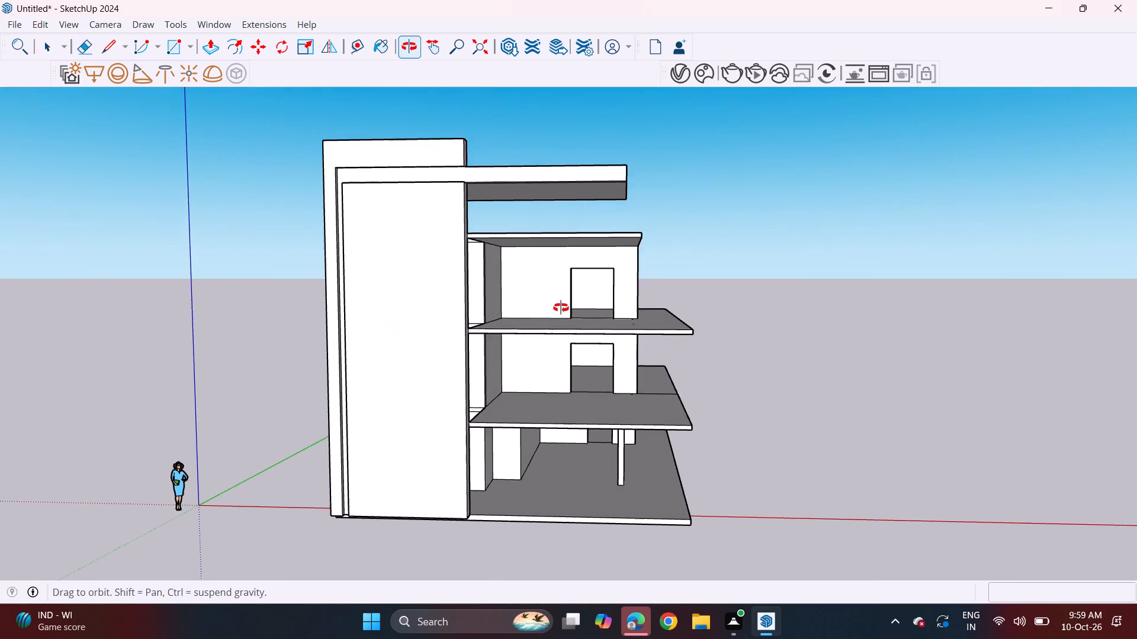
{"action": "middle_click_drag", "start_coordinate": [561, 308], "coordinate": [210, 368]}
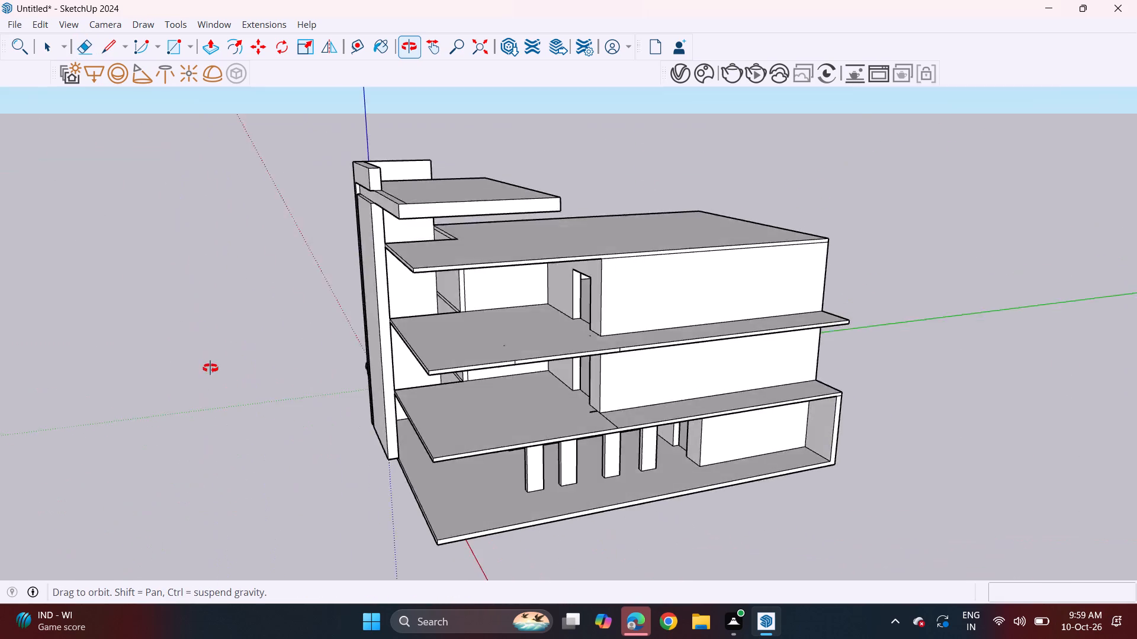
{"action": "middle_click_drag", "start_coordinate": [210, 368], "coordinate": [553, 338]}
{"action": "middle_click_drag", "start_coordinate": [591, 299], "coordinate": [453, 302]}
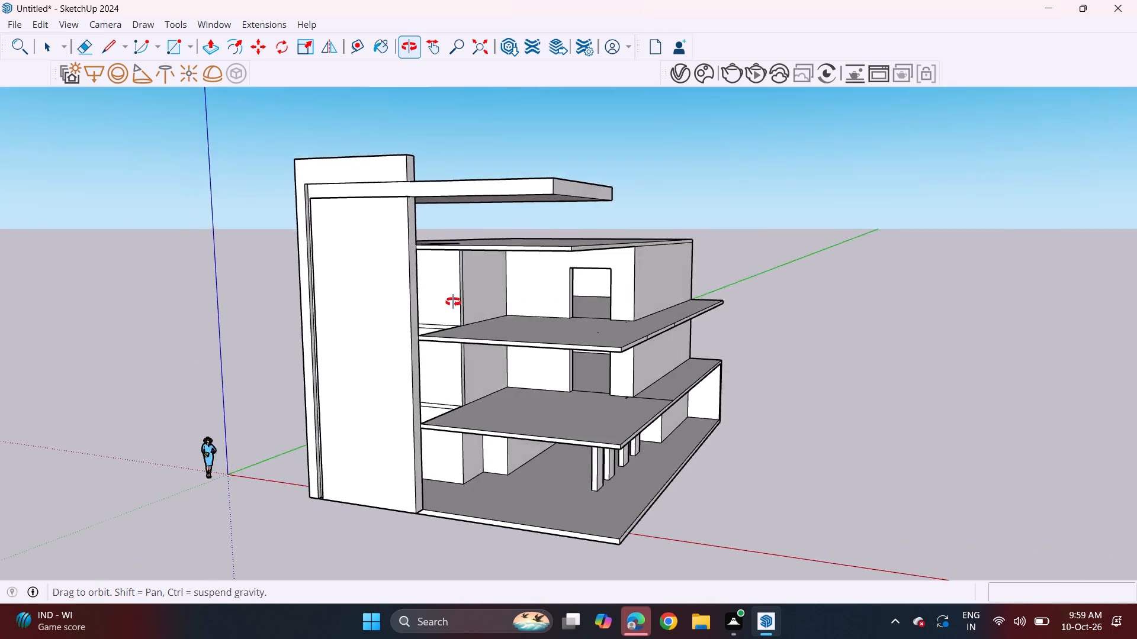
Erase all edges of the canopy projecting from the top of the tall feature wall, including its leftover faces and stubs.
{"action": "middle_click_drag", "start_coordinate": [453, 302], "coordinate": [271, 315]}
{"action": "left_click_drag", "start_coordinate": [505, 178], "coordinate": [492, 199]}
{"action": "left_click_drag", "start_coordinate": [485, 205], "coordinate": [486, 211]}
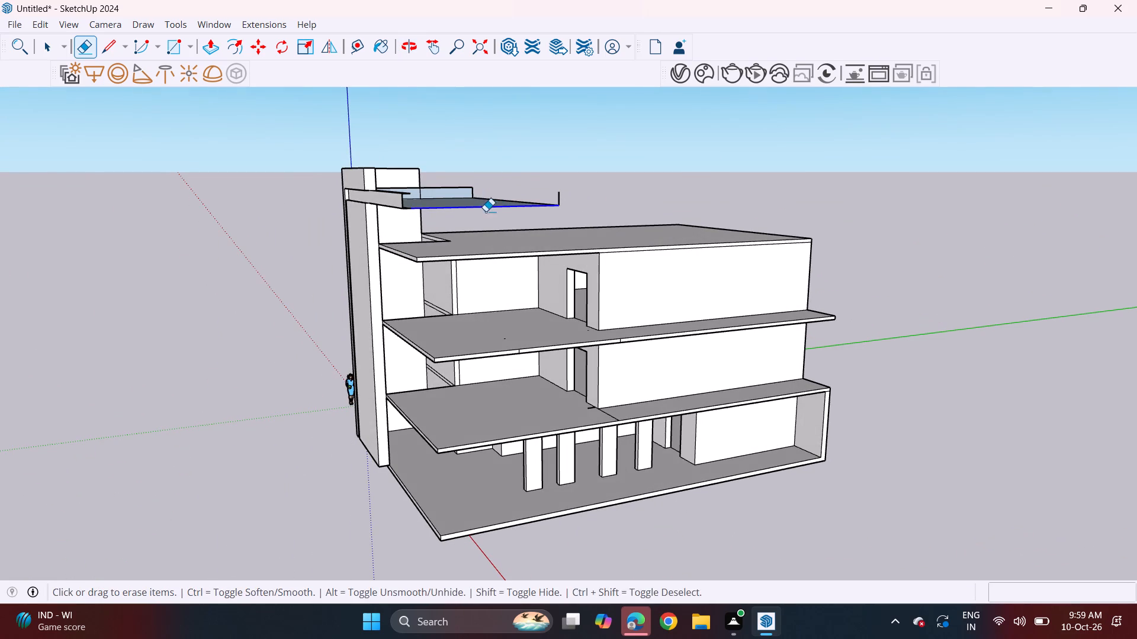
{"action": "left_click_drag", "start_coordinate": [486, 211], "coordinate": [487, 211]}
{"action": "left_click_drag", "start_coordinate": [492, 197], "coordinate": [492, 204]}
{"action": "left_click_drag", "start_coordinate": [567, 196], "coordinate": [564, 190]}
{"action": "left_click", "coordinate": [557, 200]}
{"action": "left_click_drag", "start_coordinate": [562, 190], "coordinate": [558, 199]}
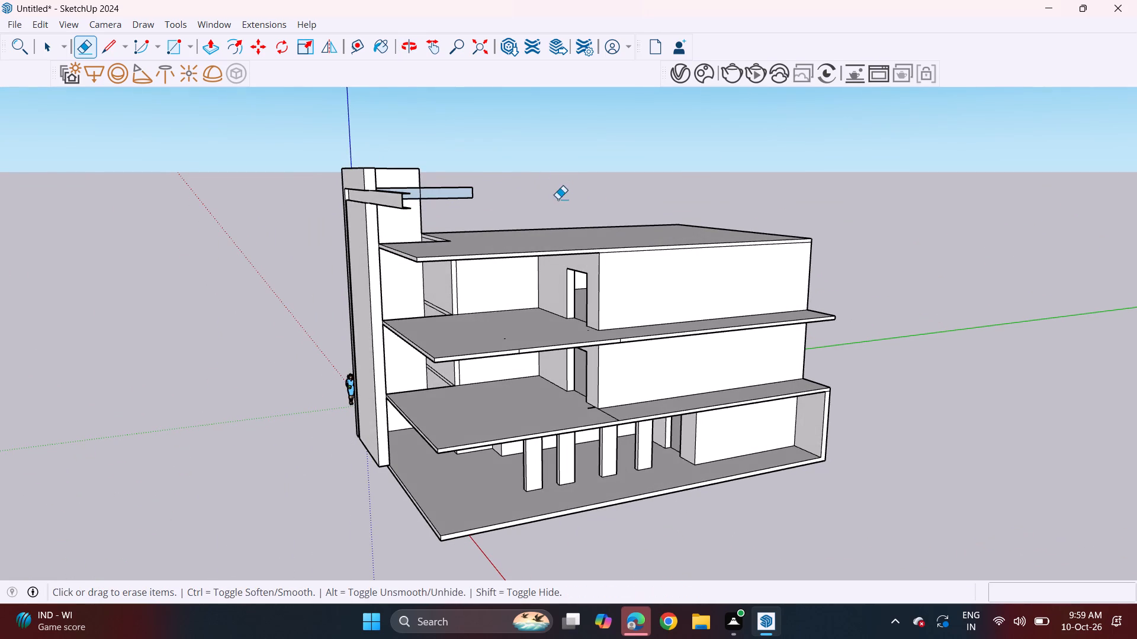
{"action": "left_click_drag", "start_coordinate": [558, 199], "coordinate": [552, 196]}
{"action": "left_click_drag", "start_coordinate": [454, 188], "coordinate": [453, 197]}
{"action": "left_click_drag", "start_coordinate": [461, 189], "coordinate": [509, 186]}
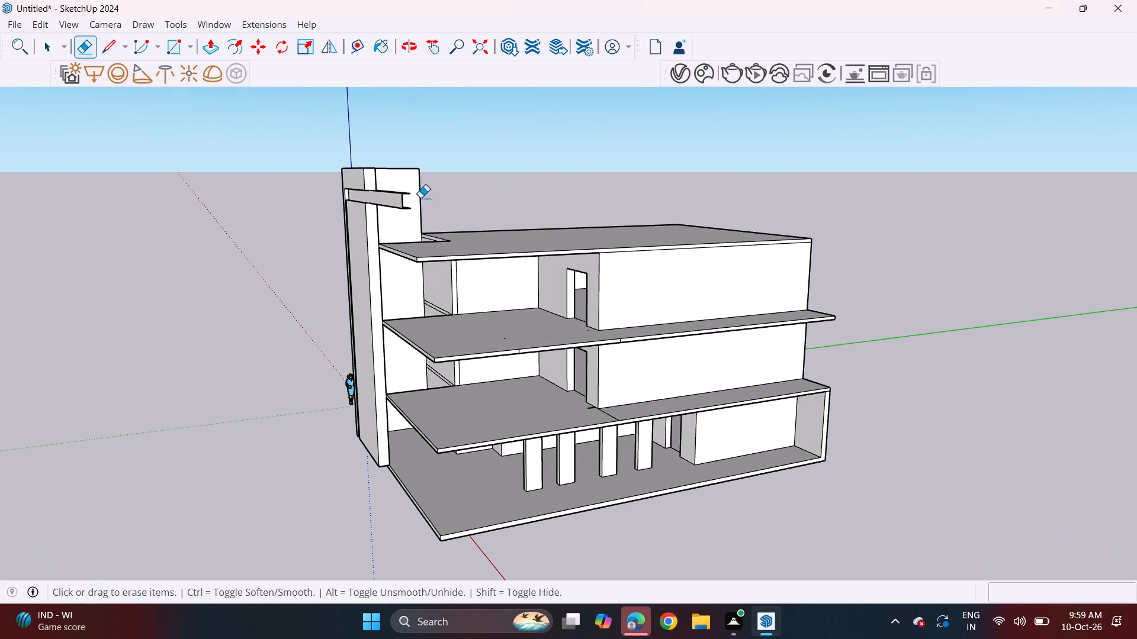
{"action": "left_click", "coordinate": [397, 195]}
{"action": "left_click", "coordinate": [402, 192]}
{"action": "left_click", "coordinate": [401, 207]}
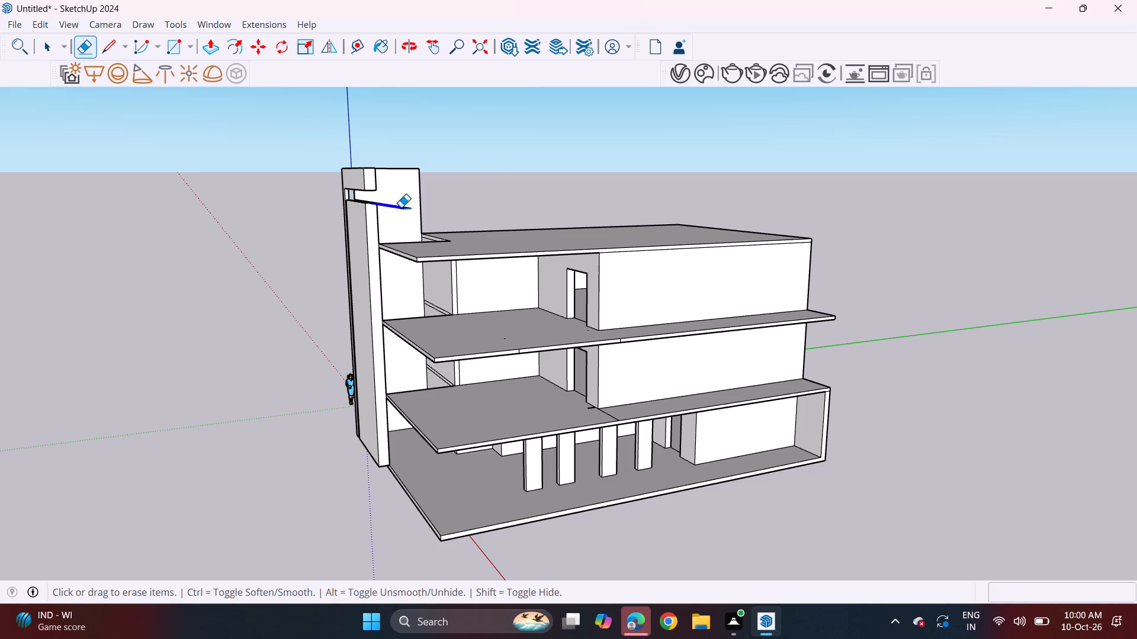
{"action": "middle_click_drag", "start_coordinate": [375, 218], "coordinate": [465, 215]}
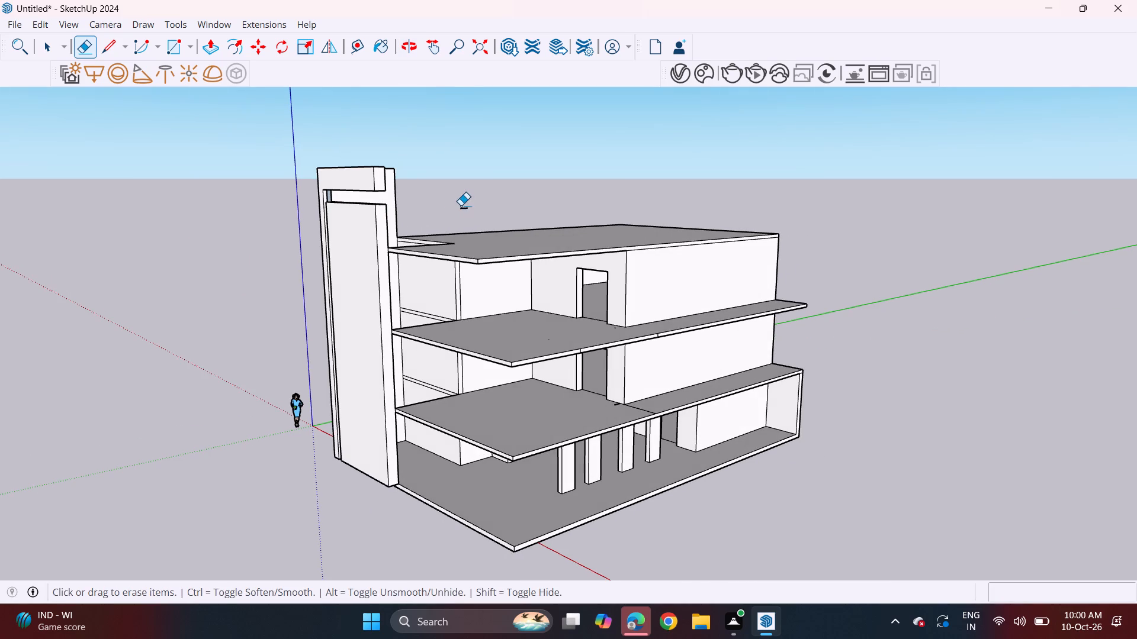
{"action": "left_click", "coordinate": [461, 205]}
{"action": "left_click", "coordinate": [464, 210]}
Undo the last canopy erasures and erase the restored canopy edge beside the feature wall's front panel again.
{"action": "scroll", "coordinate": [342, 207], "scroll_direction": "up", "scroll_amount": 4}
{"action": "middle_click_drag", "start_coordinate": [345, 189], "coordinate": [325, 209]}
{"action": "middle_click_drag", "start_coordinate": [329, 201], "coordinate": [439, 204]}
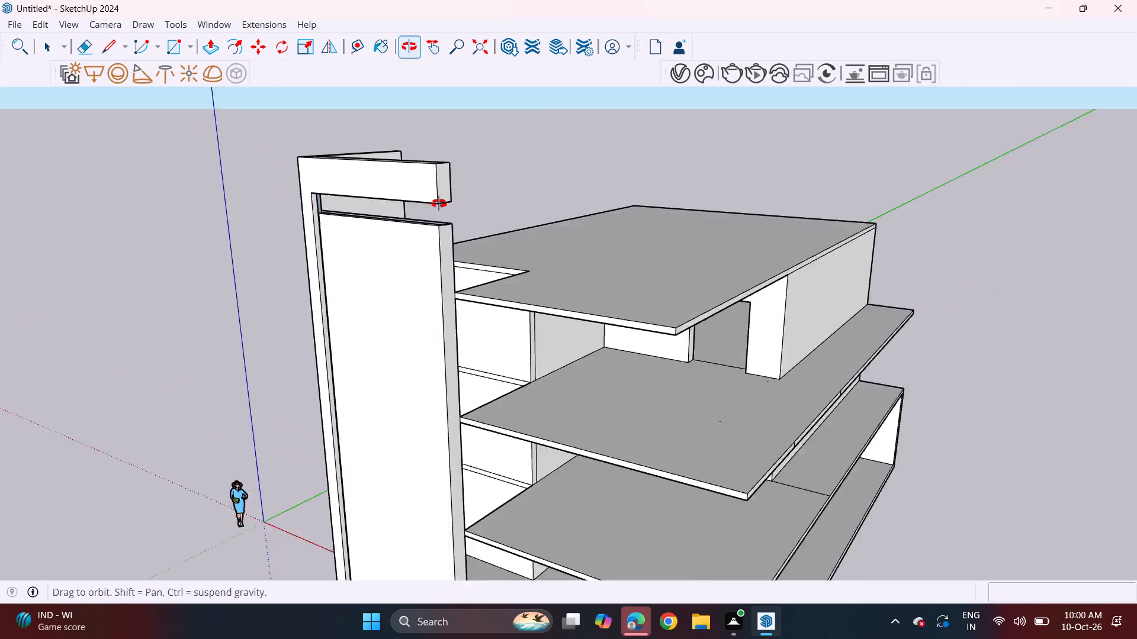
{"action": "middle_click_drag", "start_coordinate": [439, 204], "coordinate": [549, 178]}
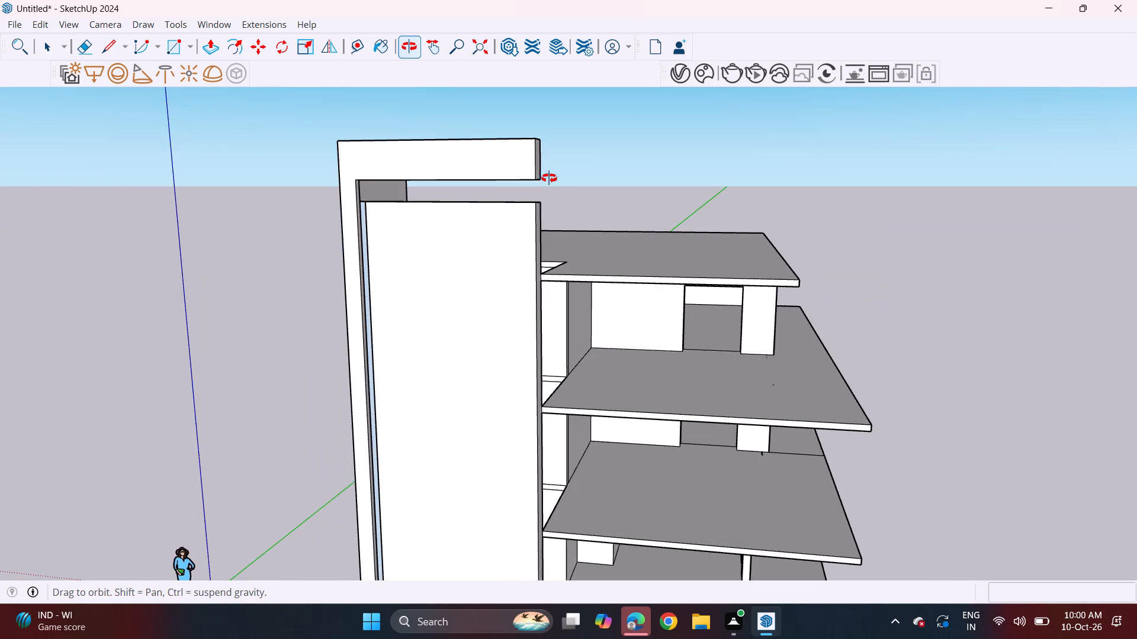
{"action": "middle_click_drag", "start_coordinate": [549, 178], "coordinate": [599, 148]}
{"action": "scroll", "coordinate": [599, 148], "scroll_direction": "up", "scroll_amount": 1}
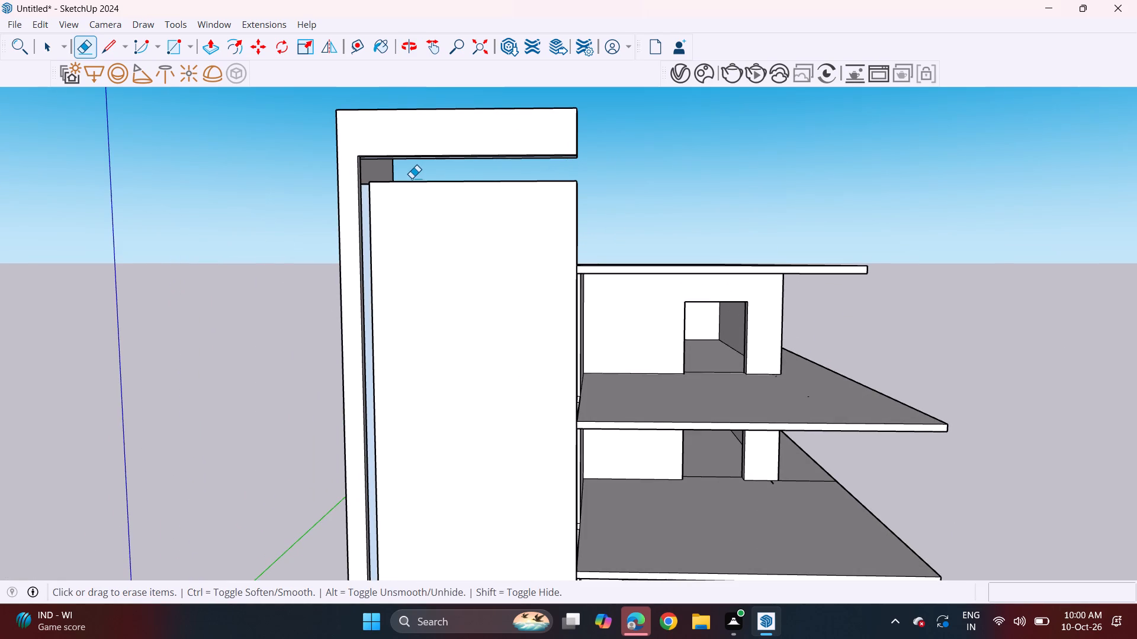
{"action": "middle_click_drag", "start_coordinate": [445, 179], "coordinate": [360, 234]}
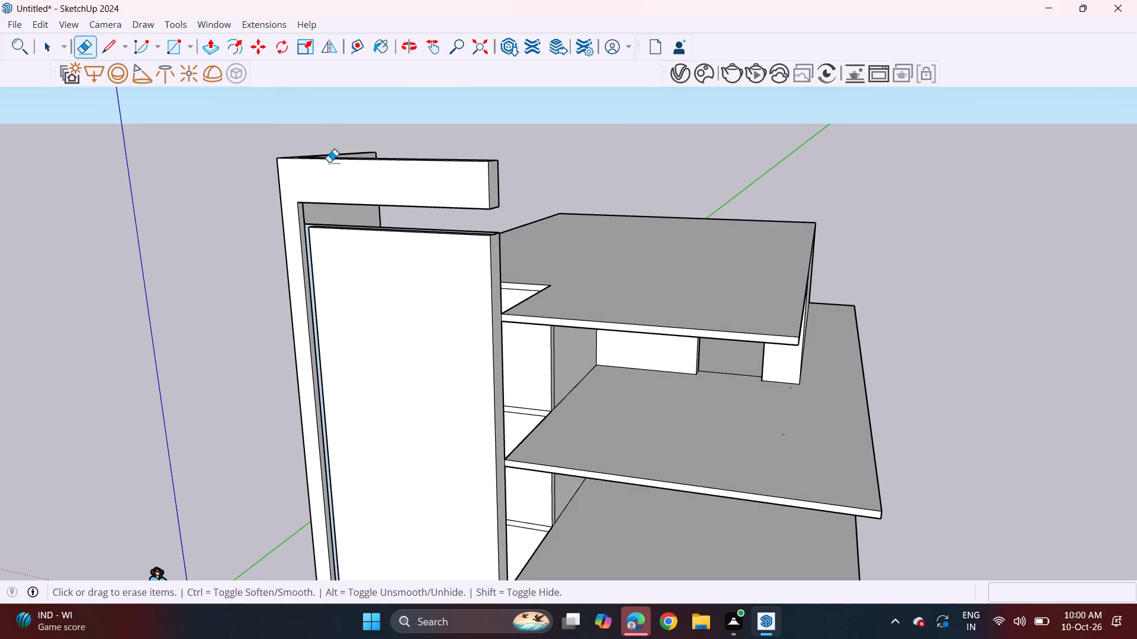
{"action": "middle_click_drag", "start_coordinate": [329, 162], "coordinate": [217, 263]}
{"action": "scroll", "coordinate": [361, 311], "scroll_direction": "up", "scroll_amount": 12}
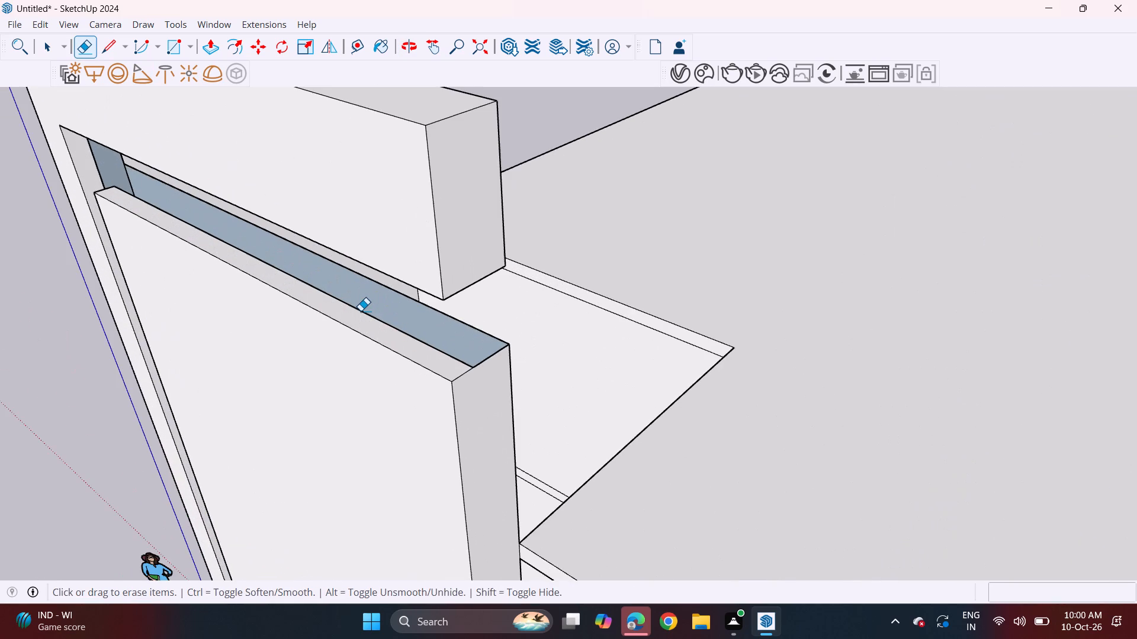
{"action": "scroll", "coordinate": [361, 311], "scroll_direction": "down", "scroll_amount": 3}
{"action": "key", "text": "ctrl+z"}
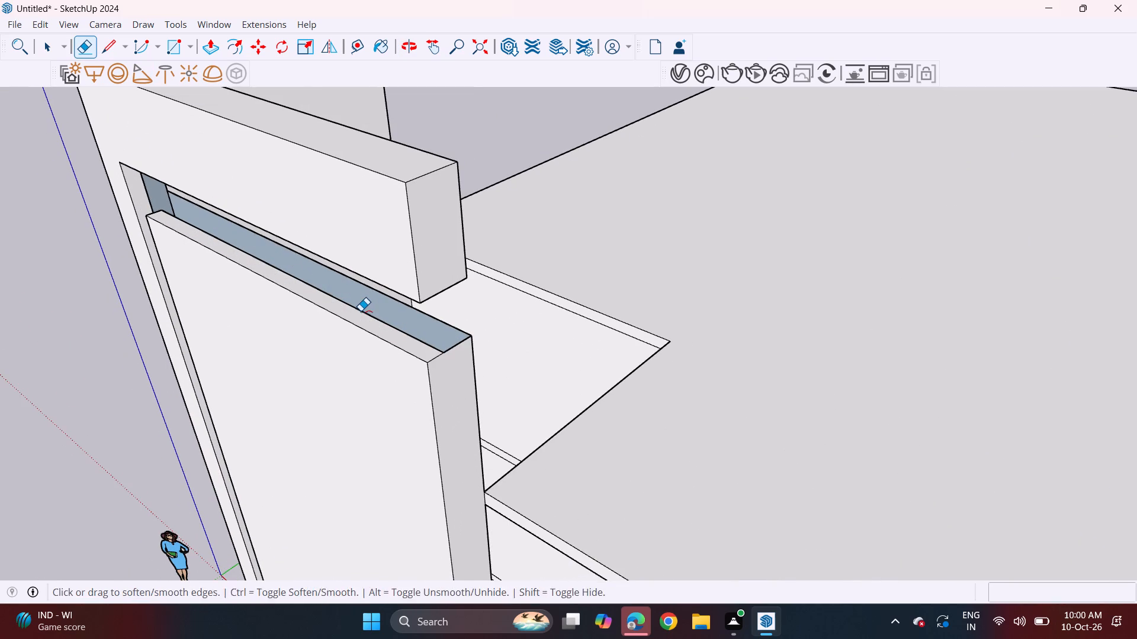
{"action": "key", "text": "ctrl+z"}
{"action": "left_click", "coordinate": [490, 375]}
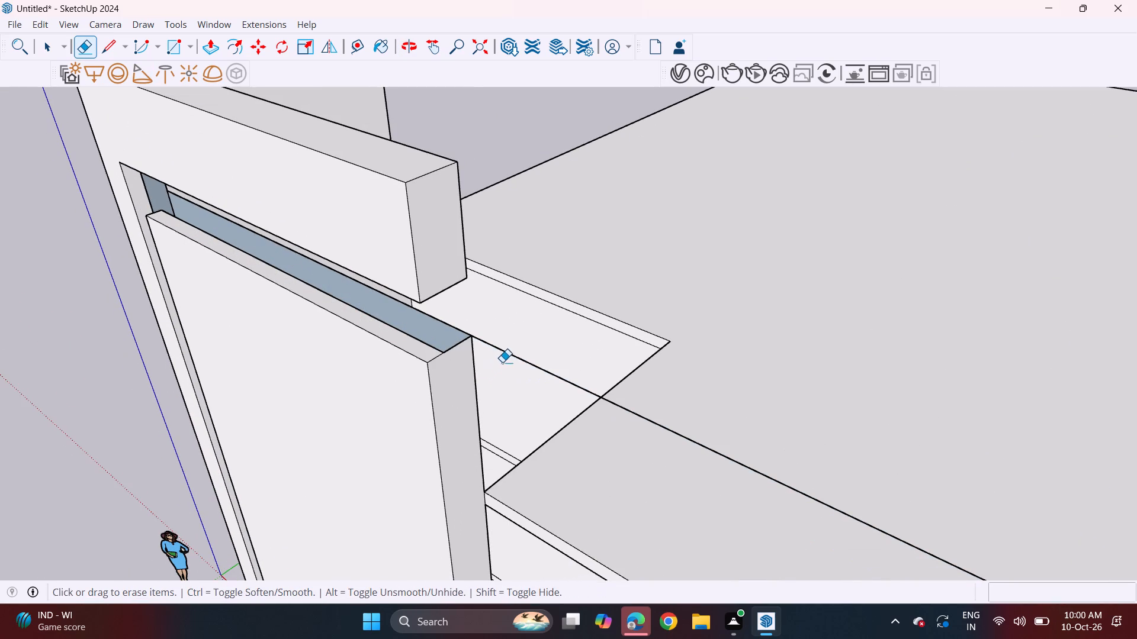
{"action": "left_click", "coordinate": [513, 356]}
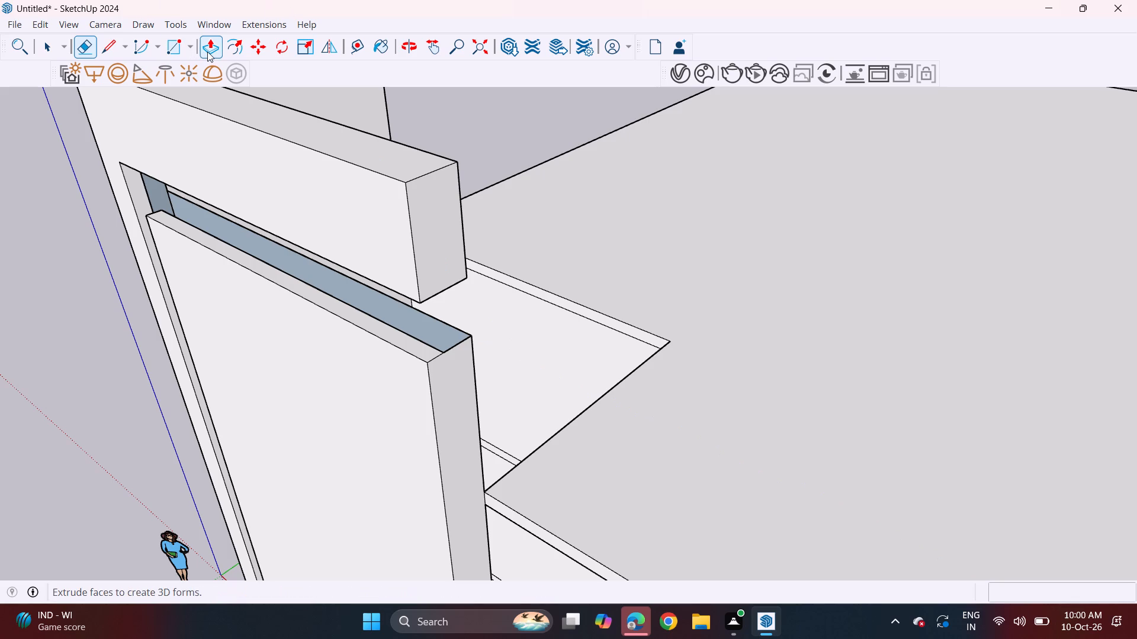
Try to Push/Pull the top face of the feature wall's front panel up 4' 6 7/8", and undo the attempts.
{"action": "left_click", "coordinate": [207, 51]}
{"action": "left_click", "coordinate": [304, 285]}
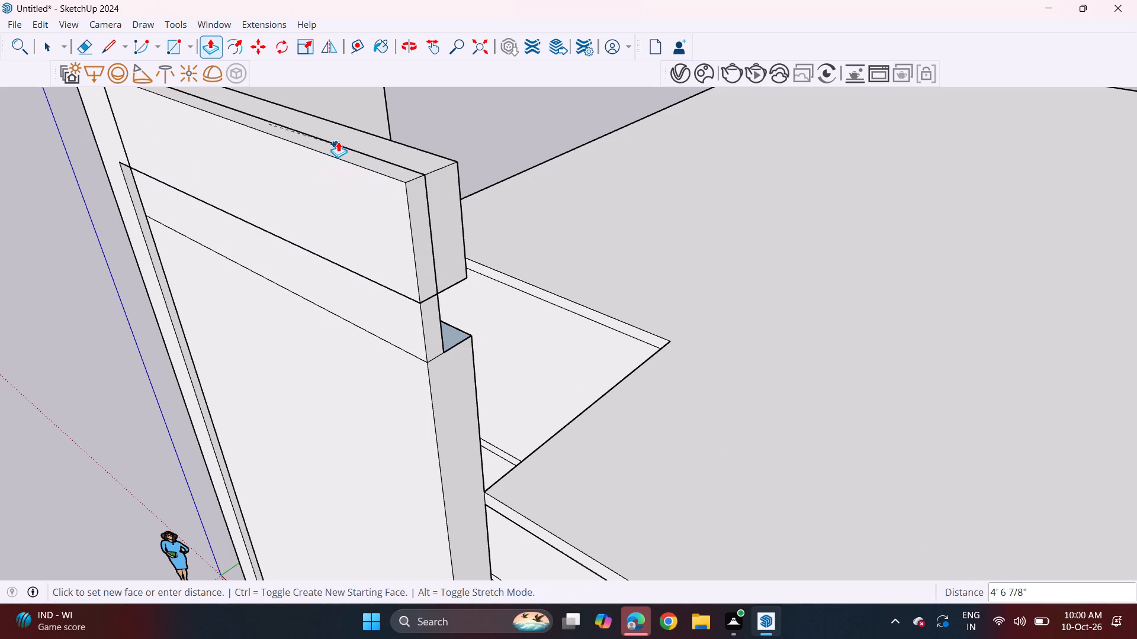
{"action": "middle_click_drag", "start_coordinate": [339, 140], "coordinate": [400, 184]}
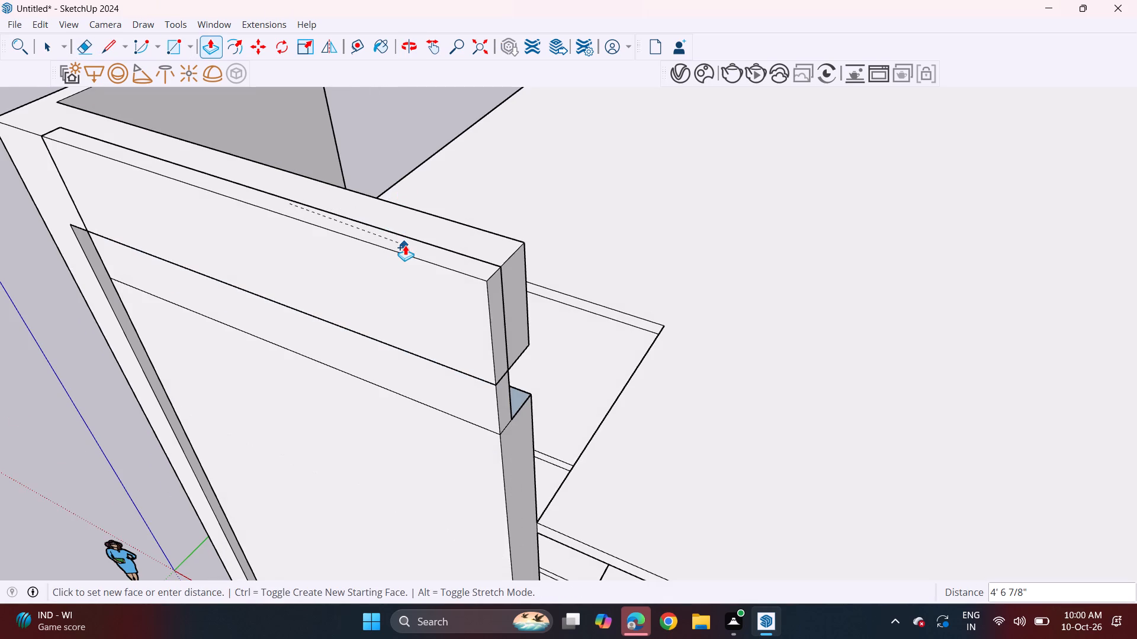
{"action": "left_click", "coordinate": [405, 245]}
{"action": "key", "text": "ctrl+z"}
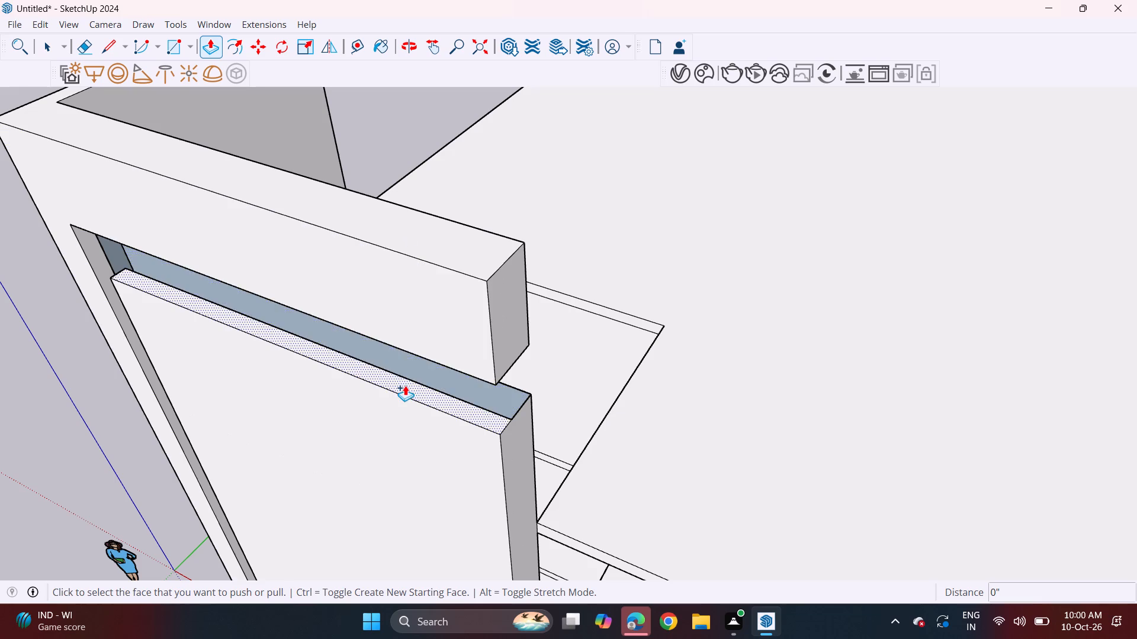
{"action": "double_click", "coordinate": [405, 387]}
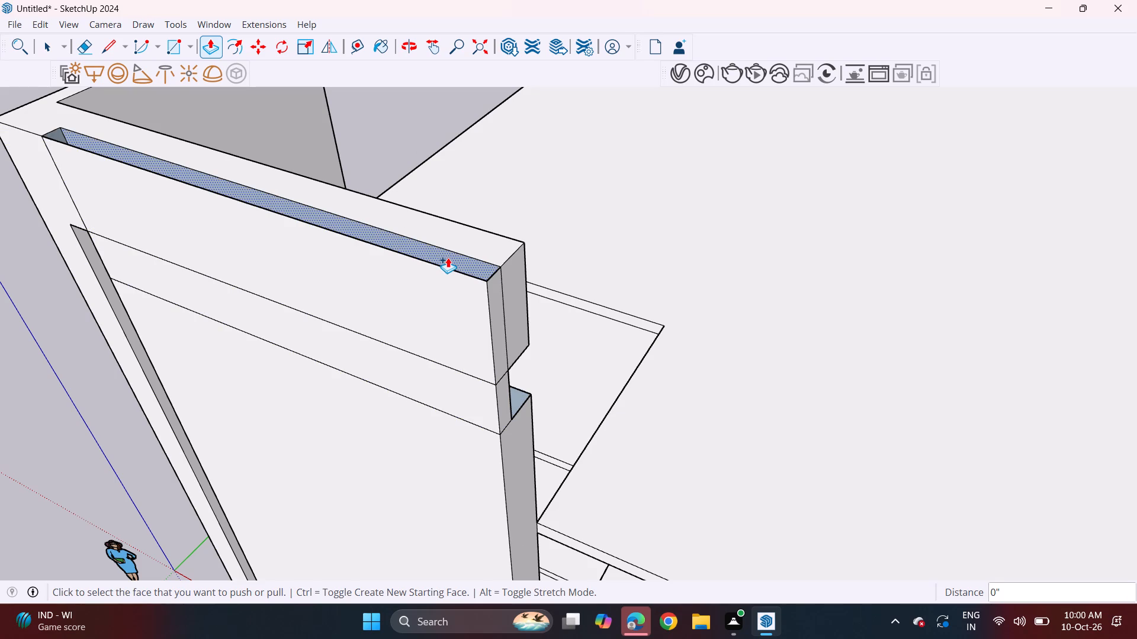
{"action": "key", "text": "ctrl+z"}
Push/Pull the front panel's top face up 10' 3 3/4", and repeat the distance on the outer frame's top face.
{"action": "left_click", "coordinate": [438, 399]}
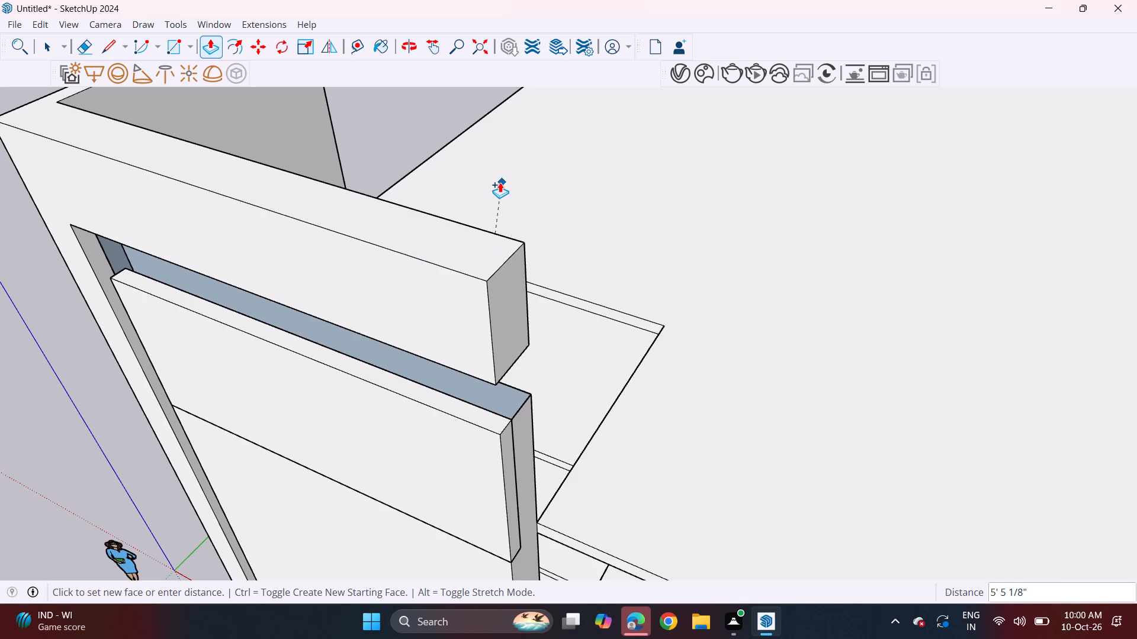
{"action": "scroll", "coordinate": [509, 156], "scroll_direction": "down", "scroll_amount": 6}
{"action": "middle_click_drag", "start_coordinate": [496, 189], "coordinate": [508, 139]}
{"action": "middle_click_drag", "start_coordinate": [508, 135], "coordinate": [509, 369], "text": "shift"}
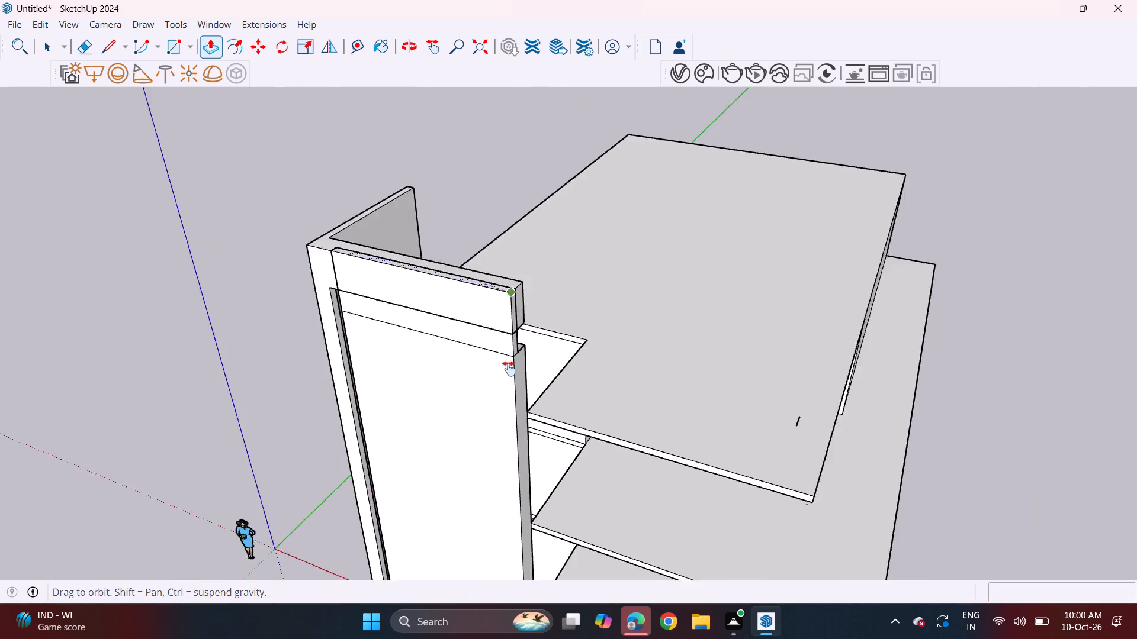
{"action": "middle_click_drag", "start_coordinate": [509, 369], "coordinate": [521, 289], "text": "shift"}
{"action": "middle_click_drag", "start_coordinate": [541, 149], "coordinate": [543, 149]}
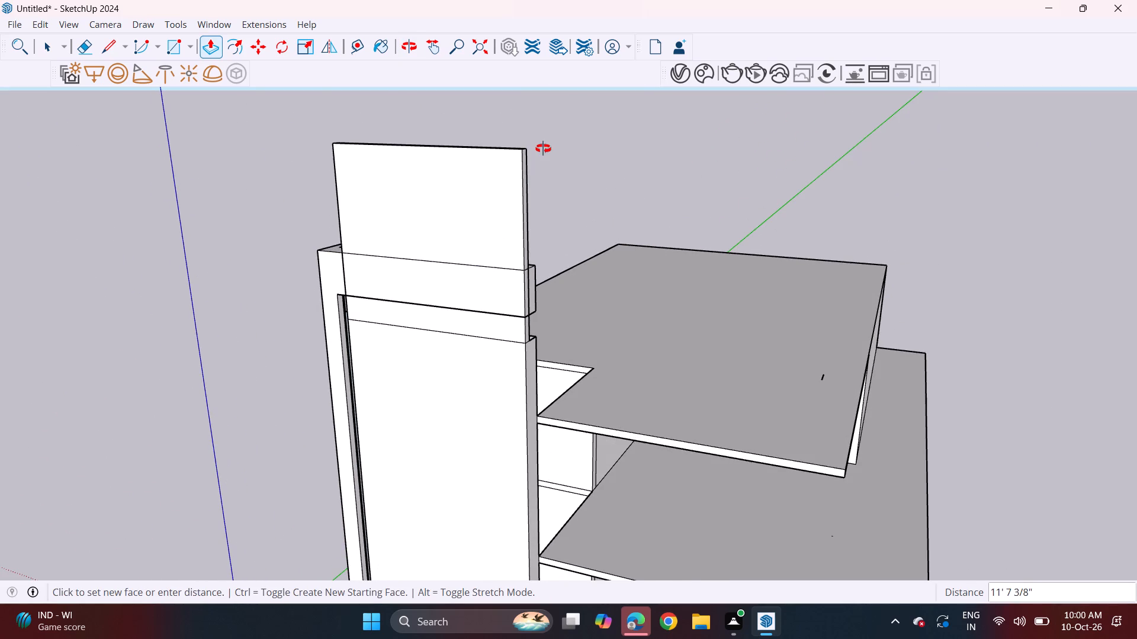
{"action": "middle_click_drag", "start_coordinate": [543, 149], "coordinate": [638, 128]}
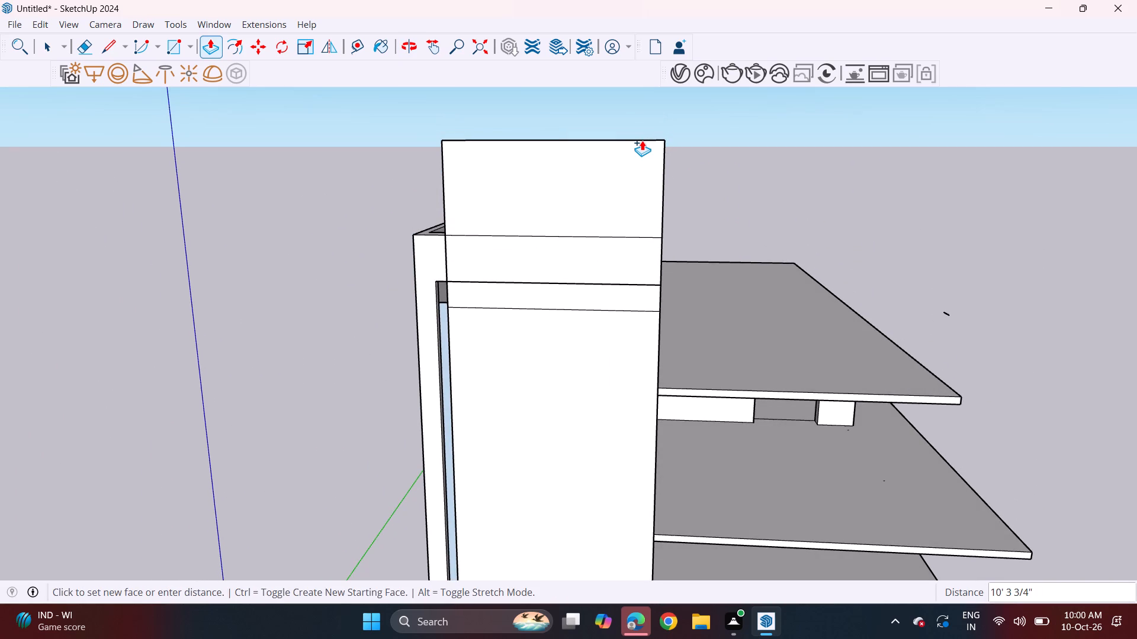
{"action": "left_click", "coordinate": [642, 140]}
{"action": "middle_click_drag", "start_coordinate": [676, 267], "coordinate": [364, 432]}
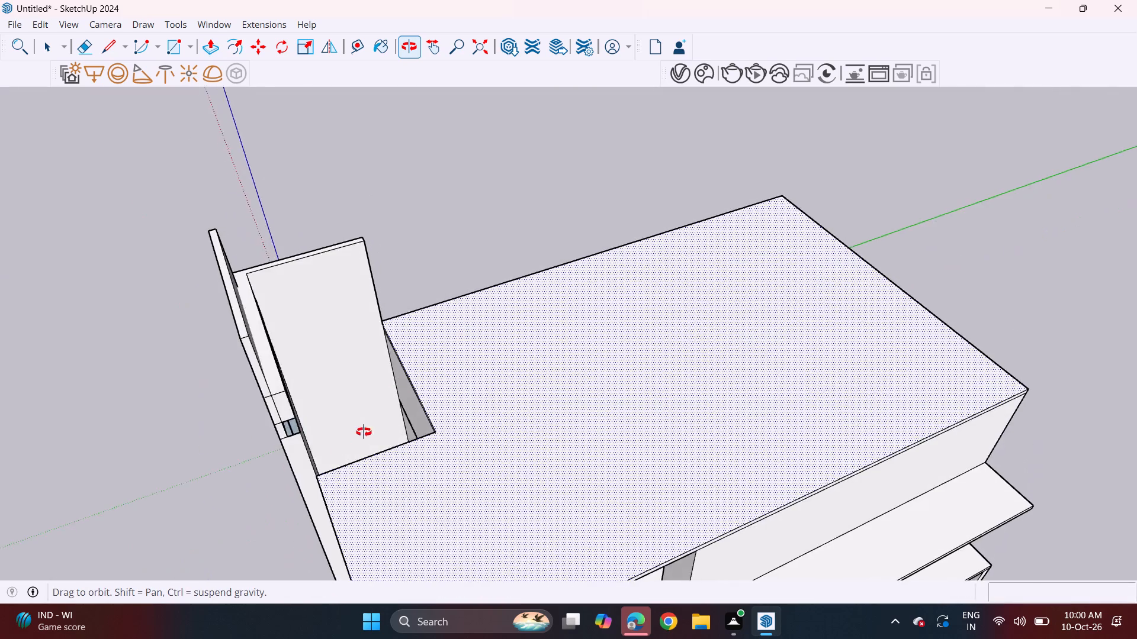
{"action": "middle_click_drag", "start_coordinate": [364, 432], "coordinate": [321, 454]}
{"action": "double_click", "coordinate": [249, 257]}
Push/Pull the recessed vertical strip beside the front panel by 2 9/16", and repeat the distance on the dark face above it.
{"action": "middle_click_drag", "start_coordinate": [199, 361], "coordinate": [579, 184]}
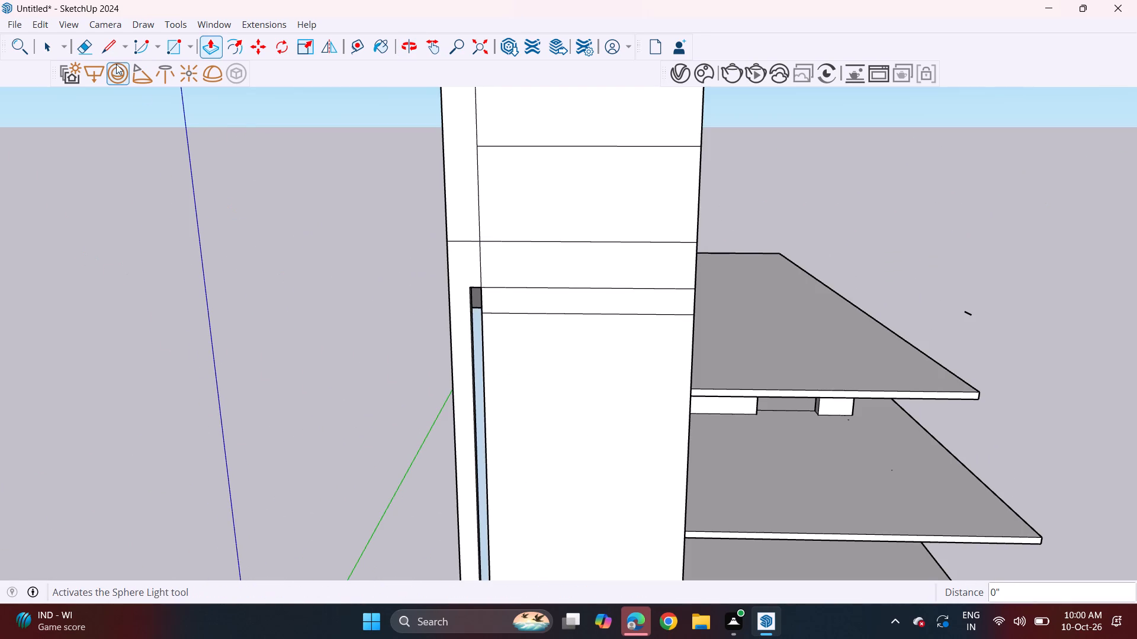
{"action": "scroll", "coordinate": [477, 333], "scroll_direction": "up", "scroll_amount": 3}
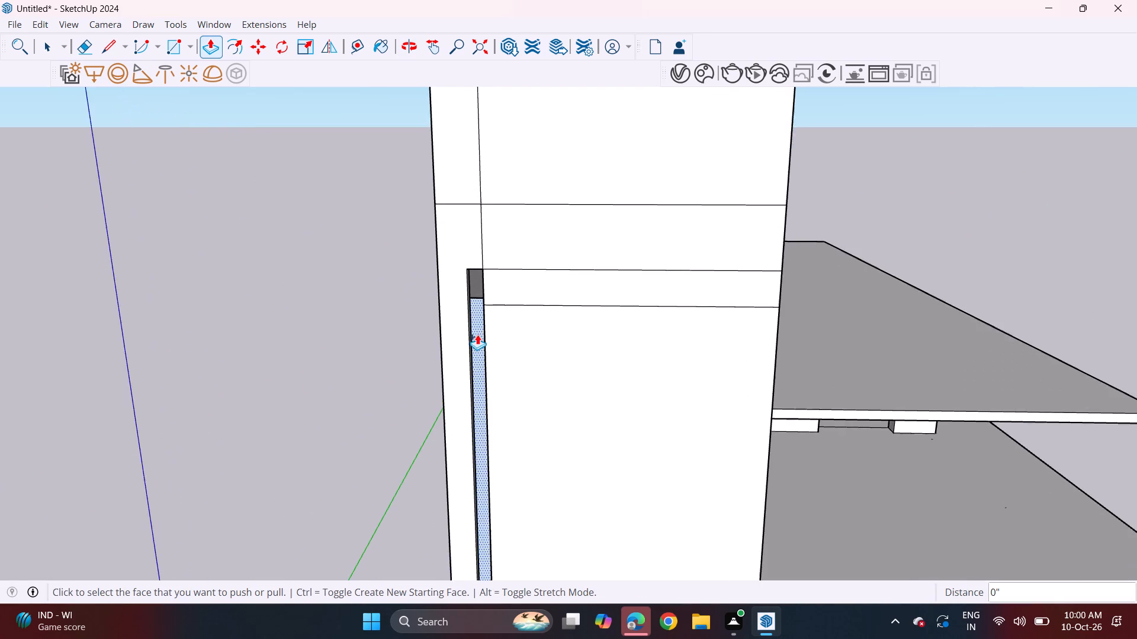
{"action": "scroll", "coordinate": [482, 338], "scroll_direction": "up", "scroll_amount": 4}
{"action": "left_click", "coordinate": [482, 338]}
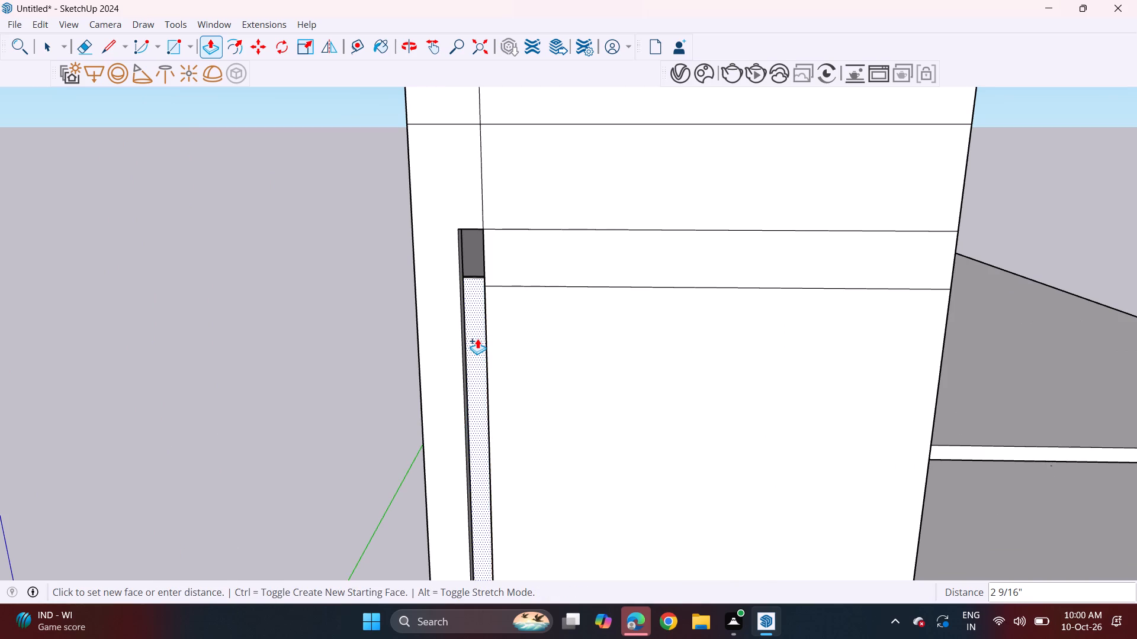
{"action": "left_click", "coordinate": [477, 338]}
{"action": "double_click", "coordinate": [477, 262]}
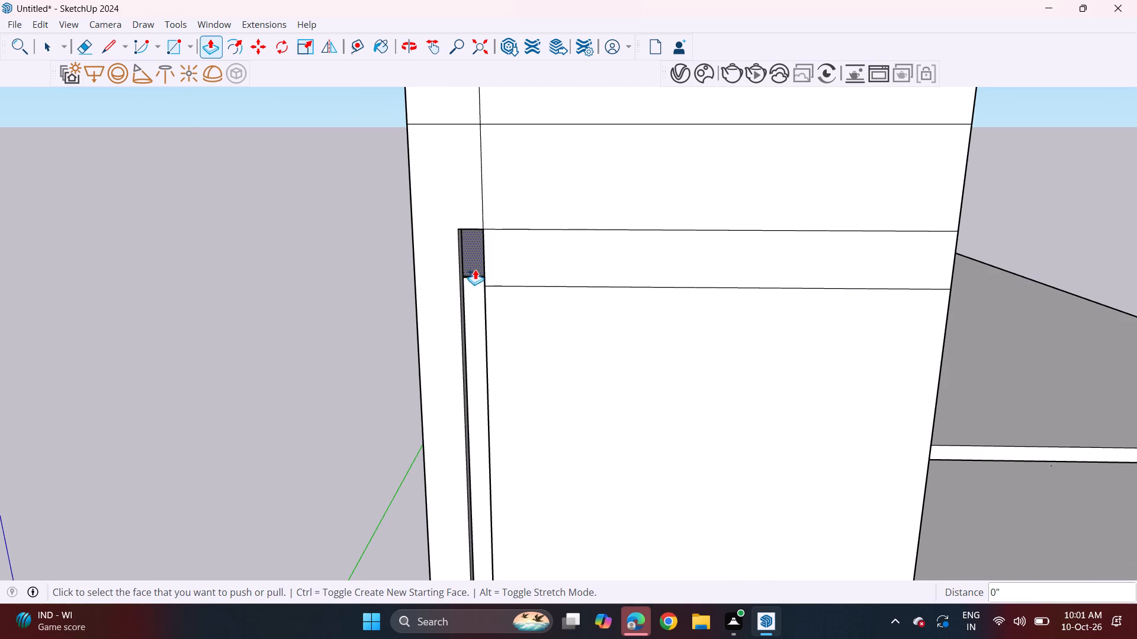
{"action": "middle_click_drag", "start_coordinate": [801, 285], "coordinate": [142, 357]}
{"action": "middle_click_drag", "start_coordinate": [277, 304], "coordinate": [342, 246]}
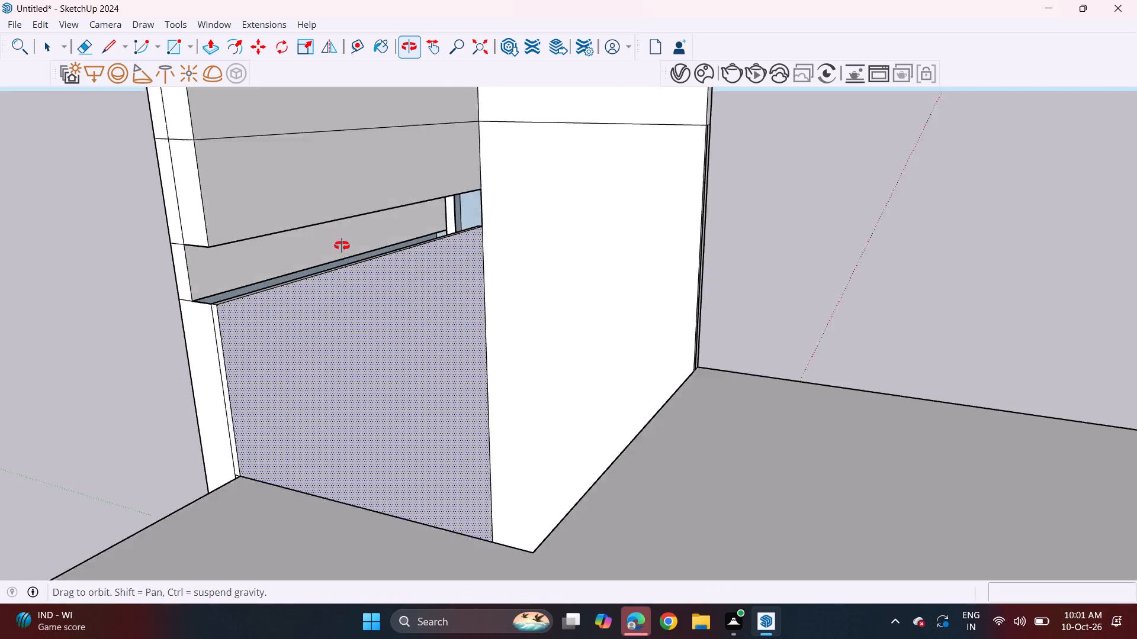
{"action": "middle_click_drag", "start_coordinate": [342, 246], "coordinate": [426, 268]}
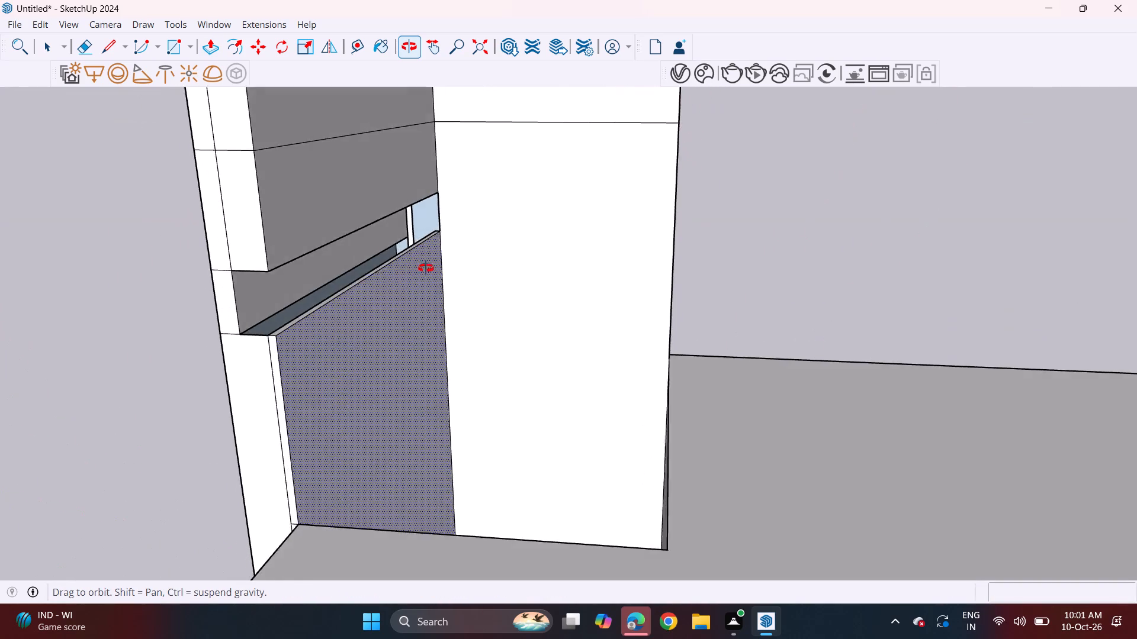
Erase the two lower horizontal edges crossing the feature wall's front panel near the top of the recessed strip.
{"action": "middle_click_drag", "start_coordinate": [426, 268], "coordinate": [711, 220]}
{"action": "scroll", "coordinate": [525, 237], "scroll_direction": "down", "scroll_amount": 4}
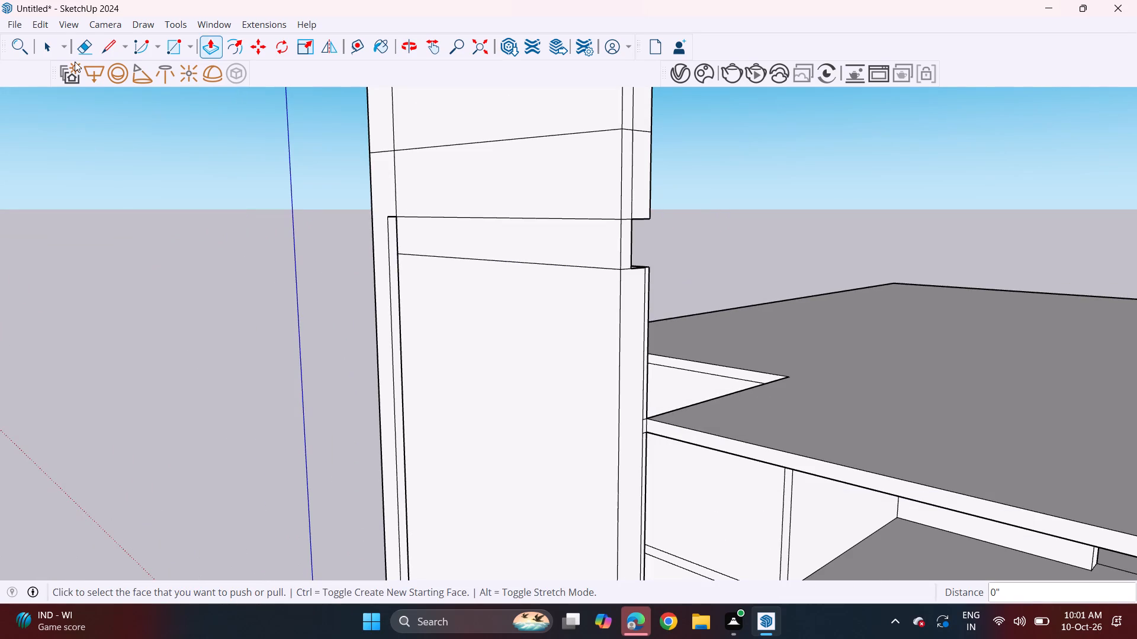
{"action": "left_click_drag", "start_coordinate": [84, 43], "coordinate": [94, 47]}
{"action": "left_click_drag", "start_coordinate": [477, 215], "coordinate": [480, 278]}
Erase the upper horizontal seam and the vertical edge above the recessed strip on the feature wall's front face.
{"action": "middle_click_drag", "start_coordinate": [485, 287], "coordinate": [663, 287]}
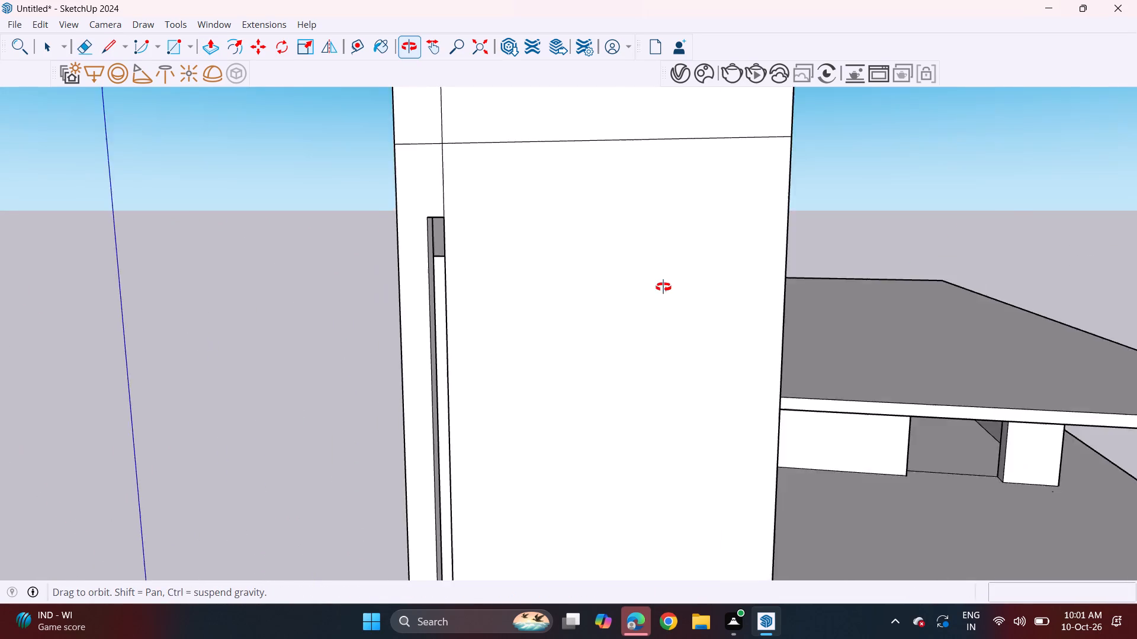
{"action": "middle_click_drag", "start_coordinate": [663, 287], "coordinate": [699, 254]}
{"action": "left_click_drag", "start_coordinate": [515, 127], "coordinate": [512, 138]}
{"action": "left_click_drag", "start_coordinate": [448, 128], "coordinate": [447, 134]}
{"action": "middle_click_drag", "start_coordinate": [462, 175], "coordinate": [446, 243], "text": "shift"}
{"action": "left_click_drag", "start_coordinate": [437, 211], "coordinate": [473, 212]}
{"action": "scroll", "coordinate": [464, 211], "scroll_direction": "down", "scroll_amount": 2}
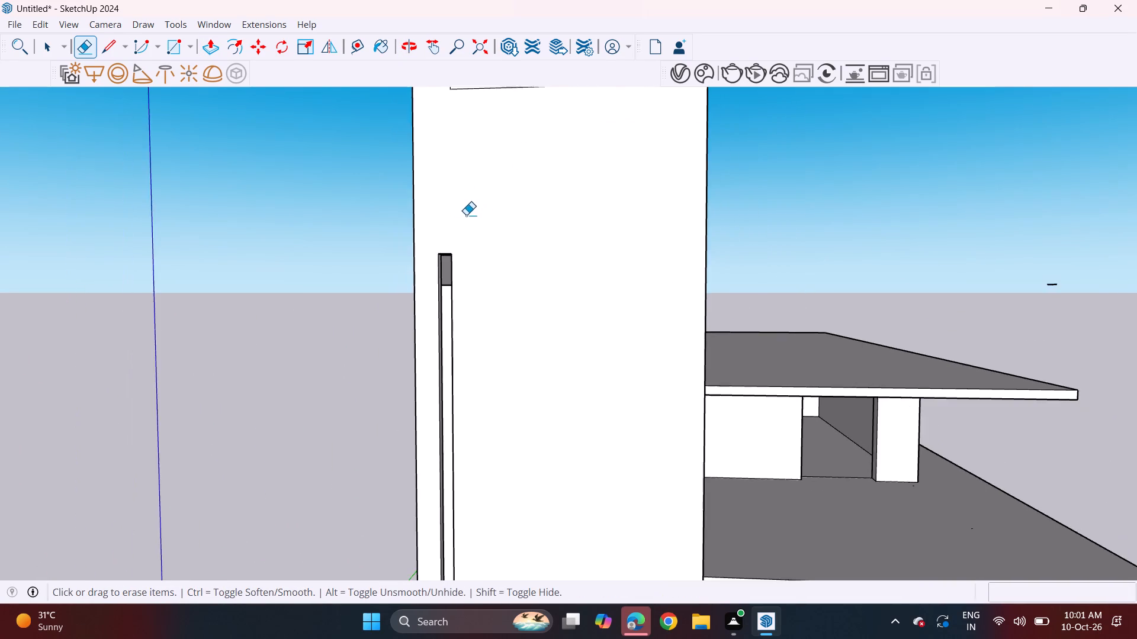
{"action": "scroll", "coordinate": [466, 215], "scroll_direction": "down", "scroll_amount": 6}
{"action": "left_click_drag", "start_coordinate": [472, 143], "coordinate": [471, 150]}
{"action": "left_click_drag", "start_coordinate": [455, 125], "coordinate": [456, 134]}
{"action": "left_click_drag", "start_coordinate": [464, 136], "coordinate": [470, 152]}
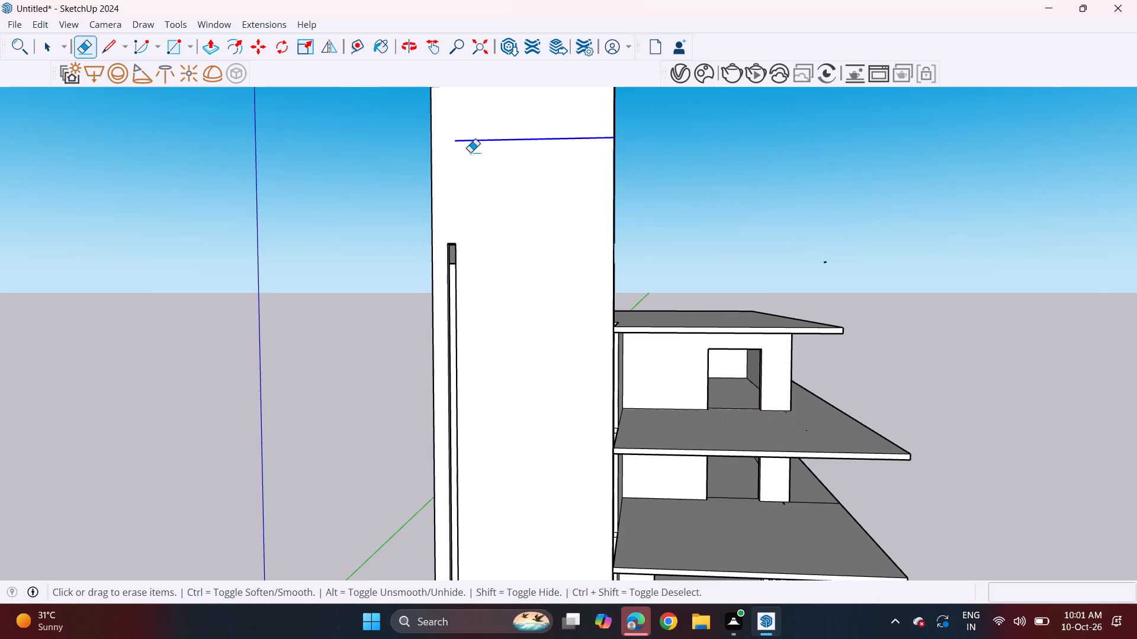
{"action": "left_click_drag", "start_coordinate": [470, 152], "coordinate": [470, 159]}
Erase the small stray edge floating beside the feature wall, above the roof slab.
{"action": "scroll", "coordinate": [470, 193], "scroll_direction": "down", "scroll_amount": 4}
{"action": "middle_click_drag", "start_coordinate": [464, 283], "coordinate": [472, 321]}
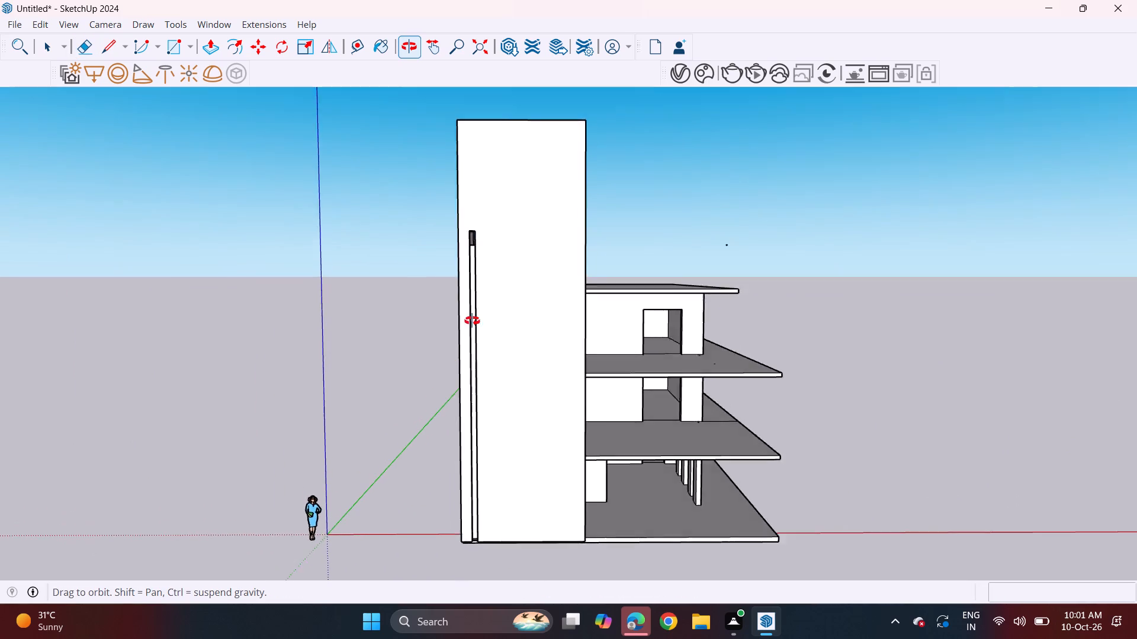
{"action": "middle_click_drag", "start_coordinate": [472, 321], "coordinate": [542, 294]}
{"action": "left_click_drag", "start_coordinate": [737, 246], "coordinate": [743, 248]}
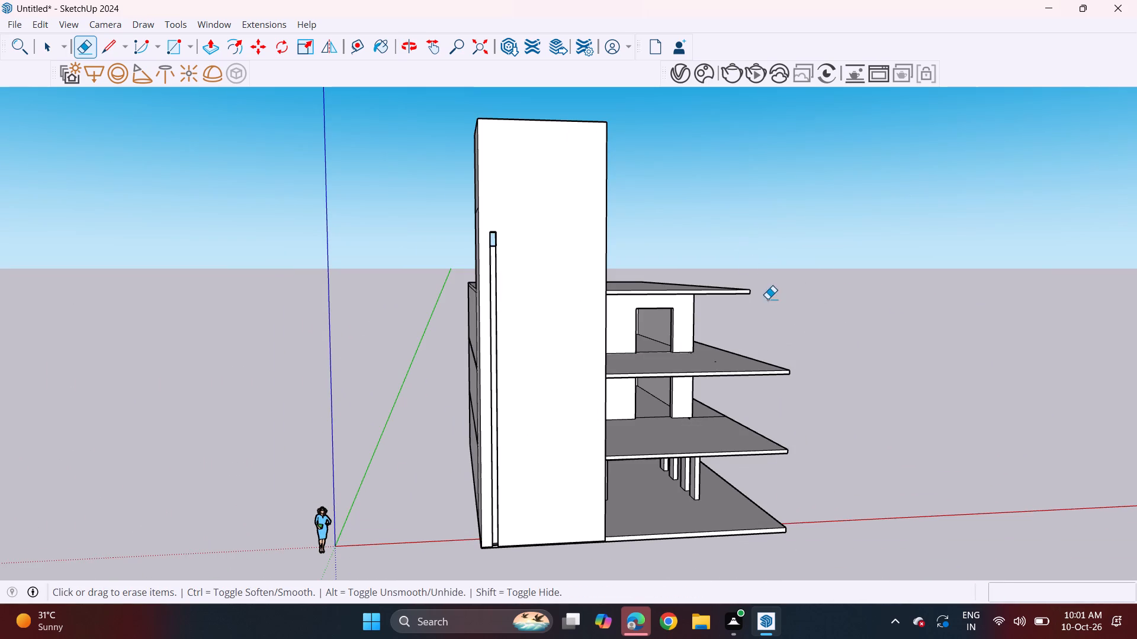
Draw a narrow rectangle with the Line tool on the front face, extending the slot's width upward from its top by about 4' 10".
{"action": "middle_click_drag", "start_coordinate": [762, 293], "coordinate": [684, 282]}
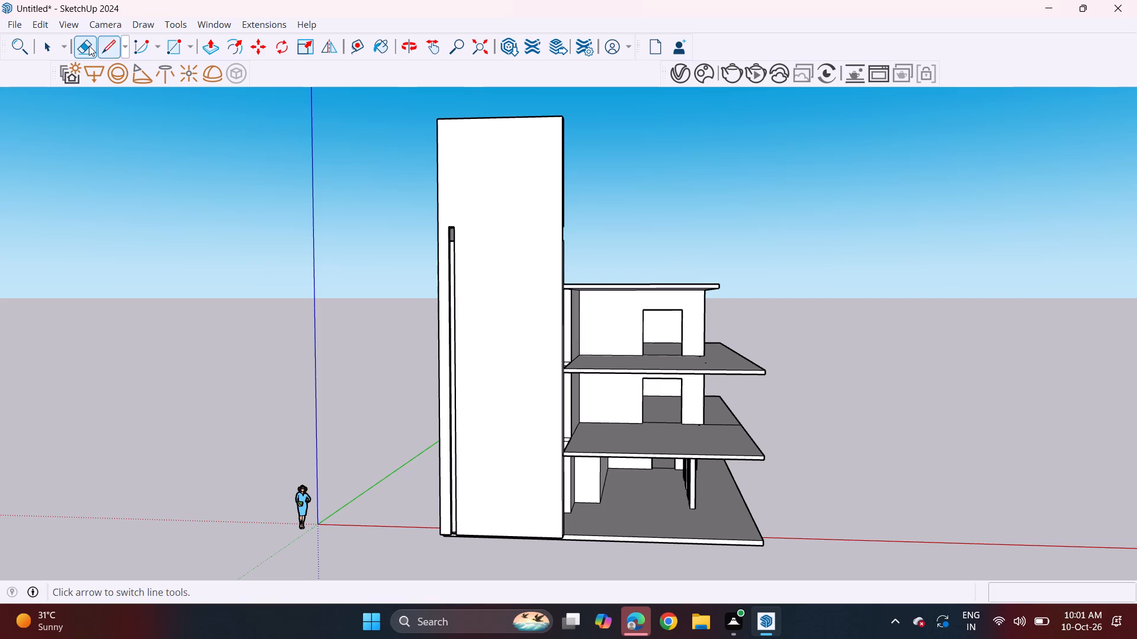
{"action": "left_click", "coordinate": [111, 47]}
{"action": "scroll", "coordinate": [418, 200], "scroll_direction": "up", "scroll_amount": 10}
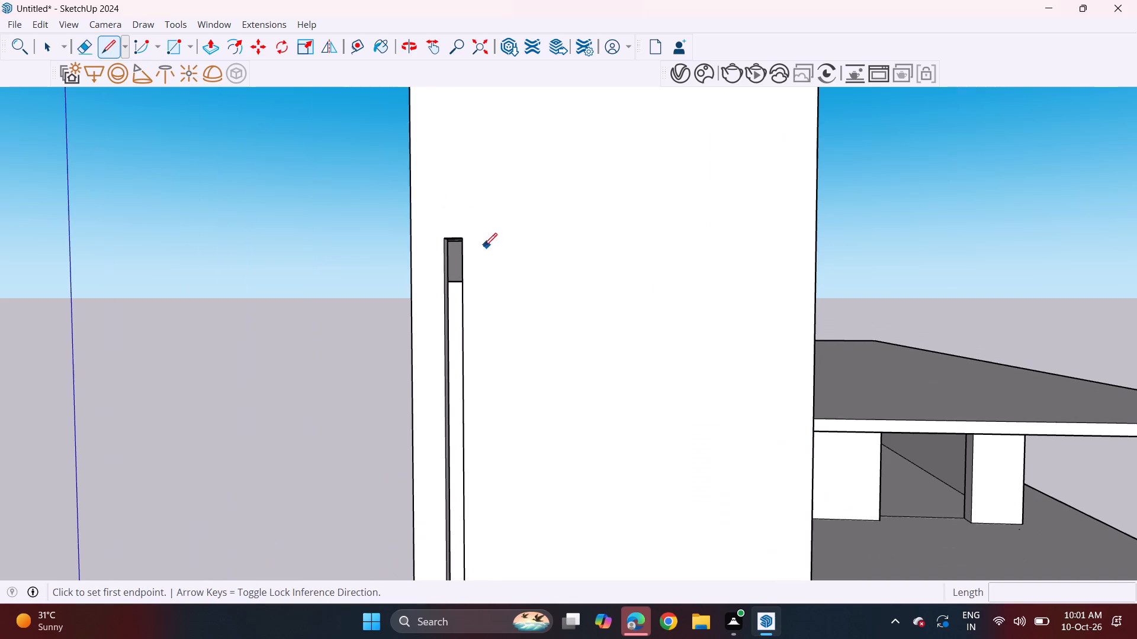
{"action": "left_click", "coordinate": [447, 236]}
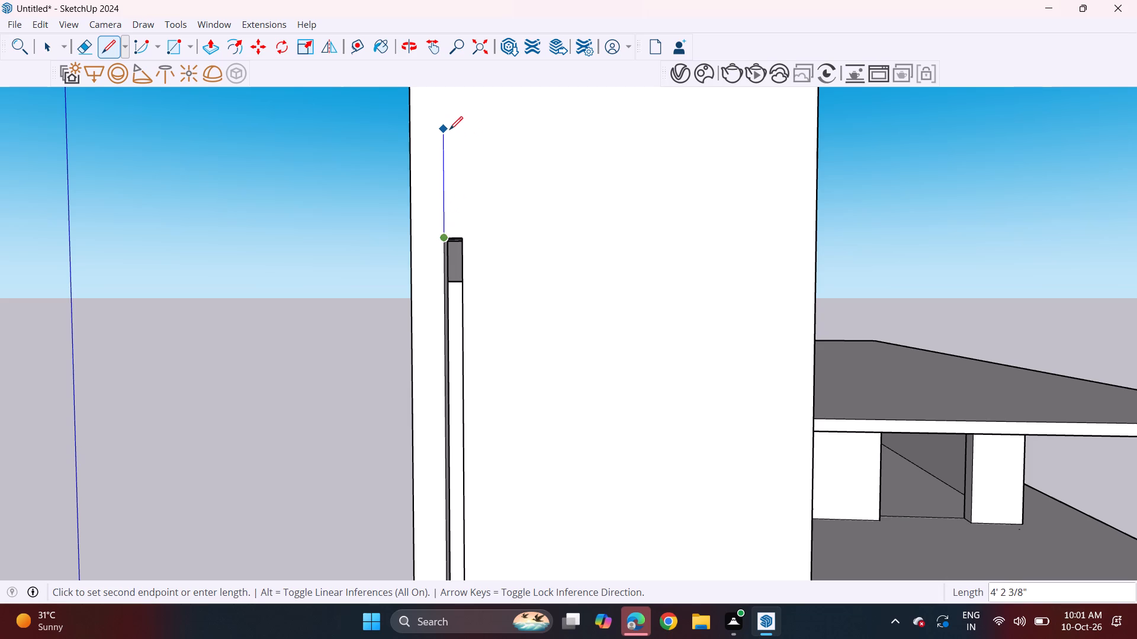
{"action": "scroll", "coordinate": [448, 128], "scroll_direction": "down", "scroll_amount": 4}
{"action": "middle_click_drag", "start_coordinate": [447, 129], "coordinate": [454, 188], "text": "shift"}
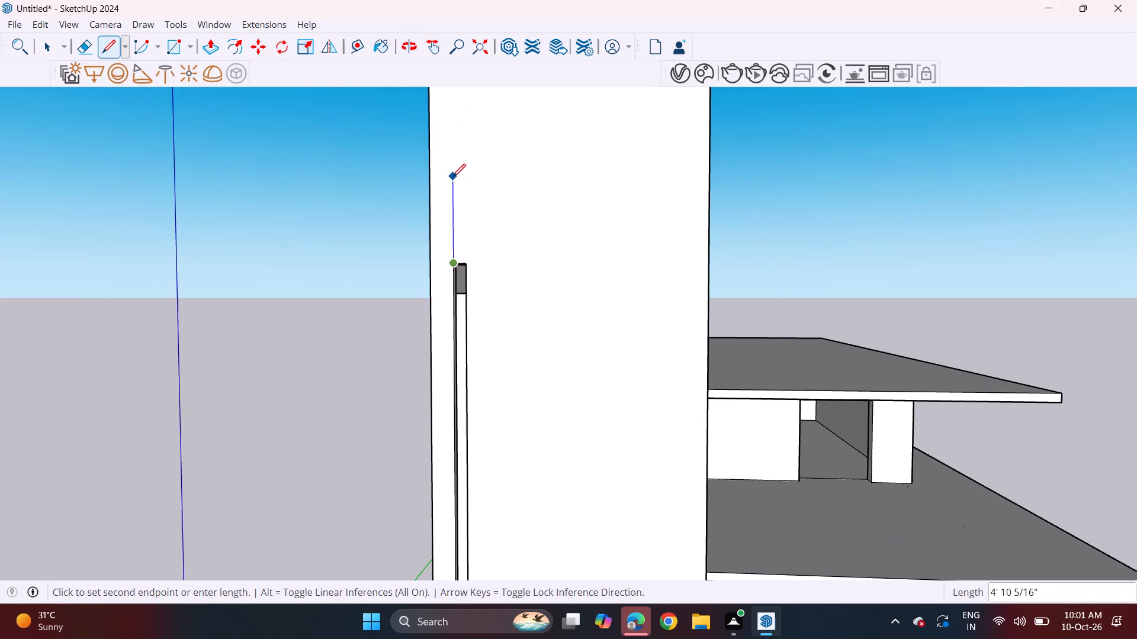
{"action": "left_click", "coordinate": [453, 178]}
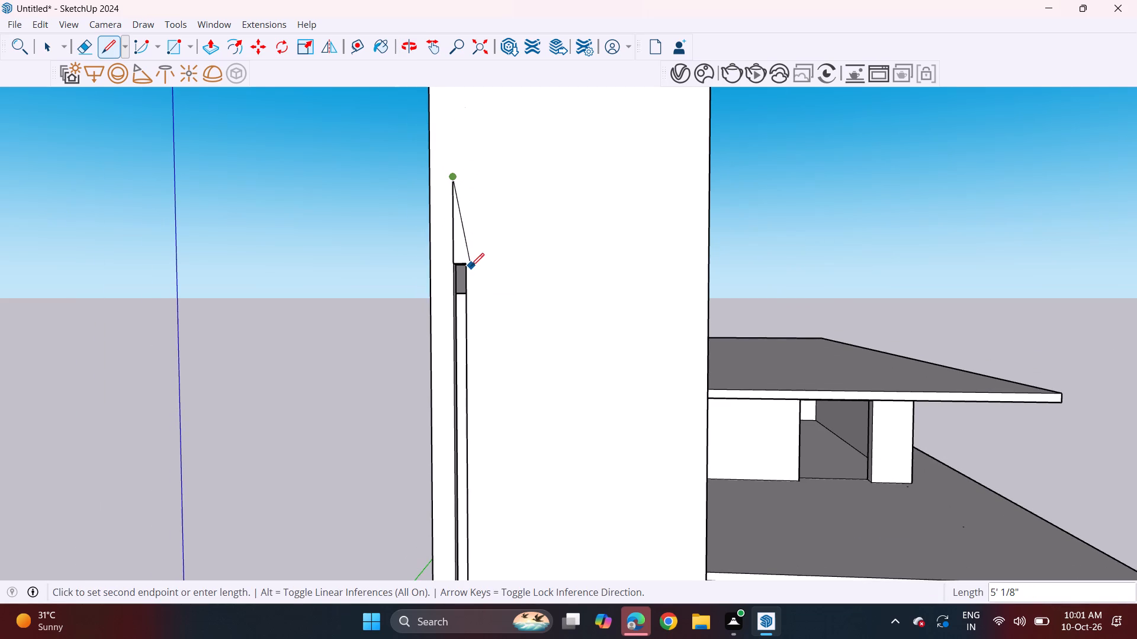
{"action": "key", "text": "Escape"}
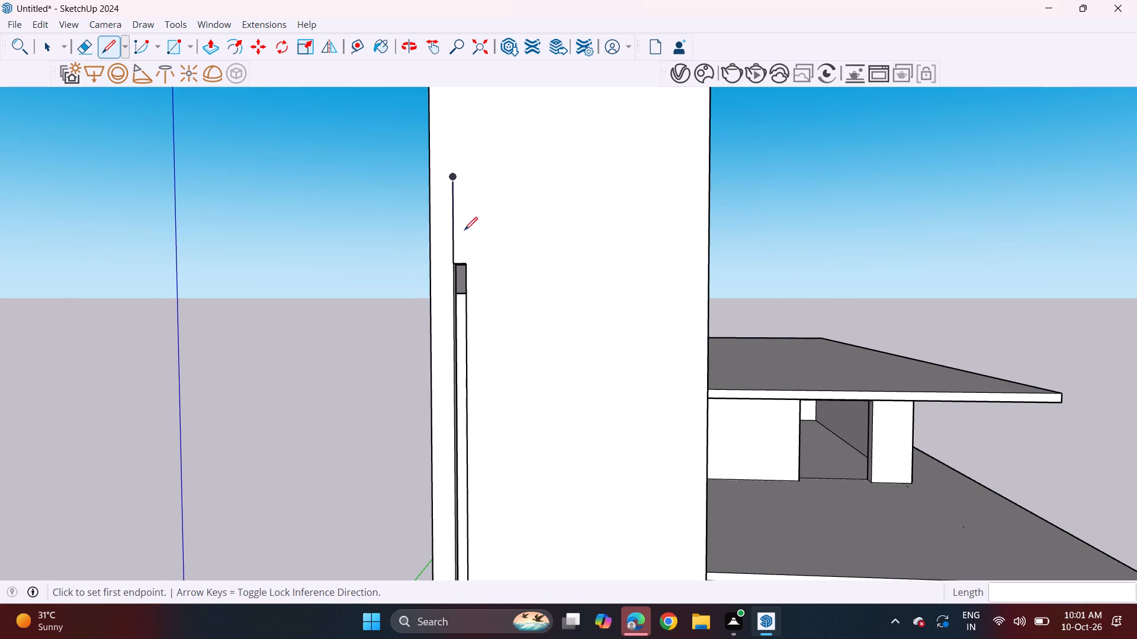
{"action": "left_click", "coordinate": [465, 265]}
{"action": "left_click", "coordinate": [473, 180]}
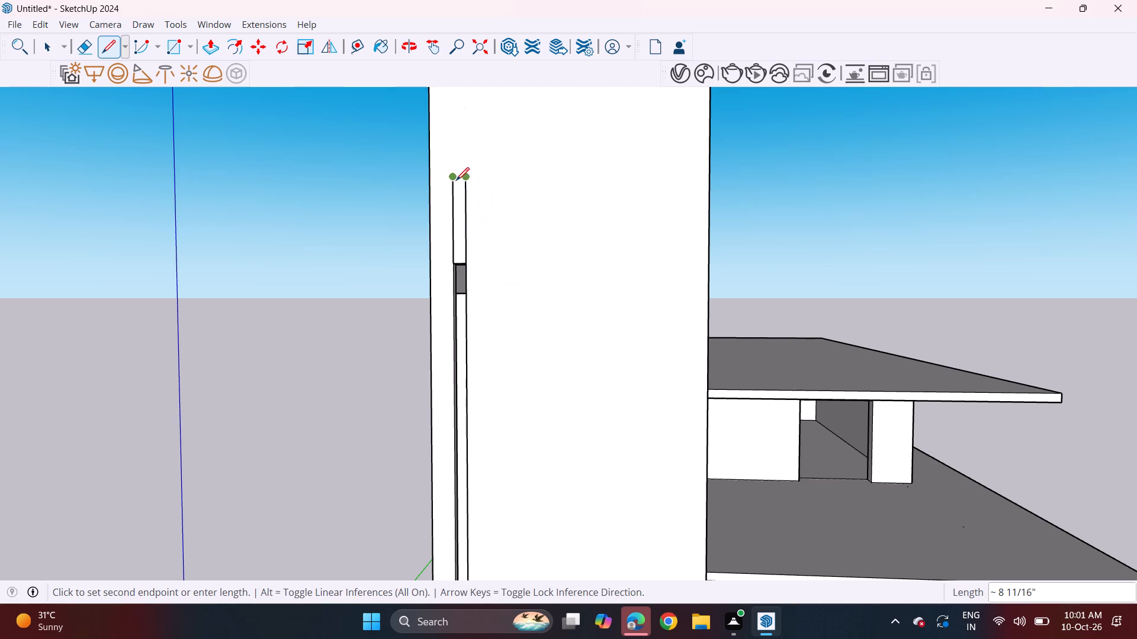
{"action": "left_click", "coordinate": [456, 180]}
{"action": "scroll", "coordinate": [543, 236], "scroll_direction": "down", "scroll_amount": 4}
{"action": "middle_click_drag", "start_coordinate": [554, 263], "coordinate": [571, 258]}
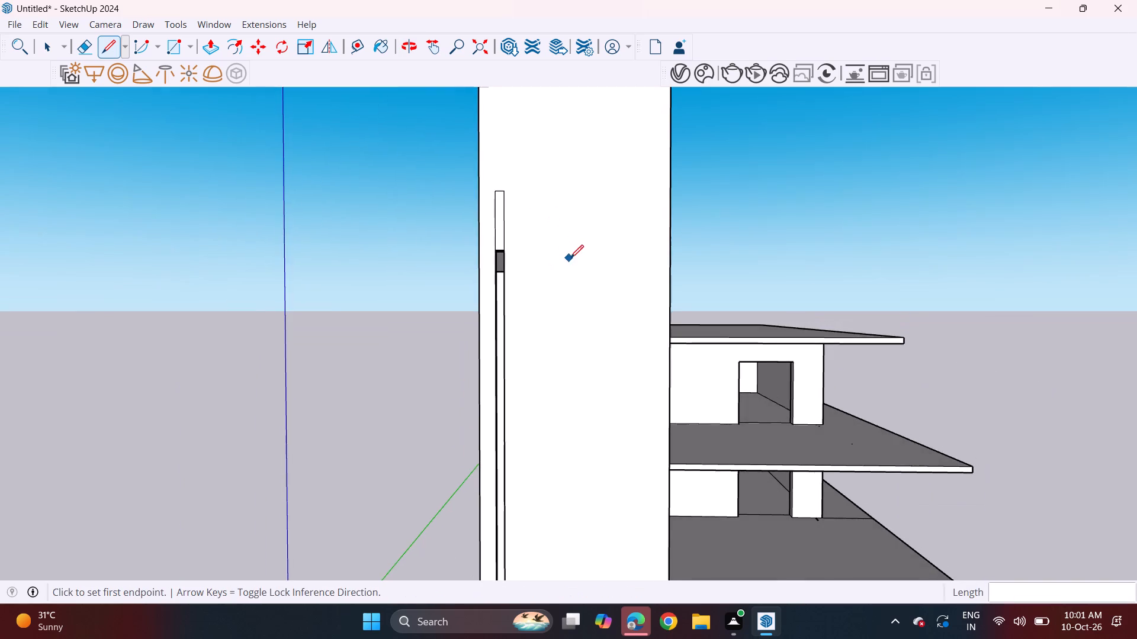
Erase the vertical edges of the thin strip inside the opening at the slot's top.
{"action": "scroll", "coordinate": [570, 258], "scroll_direction": "down", "scroll_amount": 3}
{"action": "scroll", "coordinate": [520, 243], "scroll_direction": "up", "scroll_amount": 17}
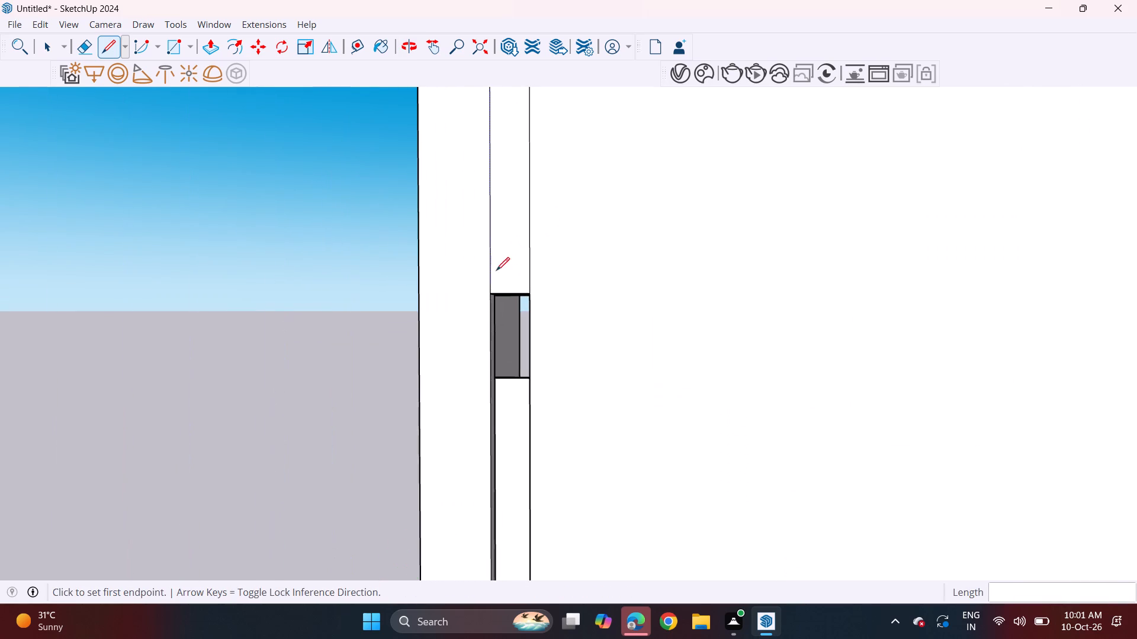
{"action": "left_click", "coordinate": [90, 49]}
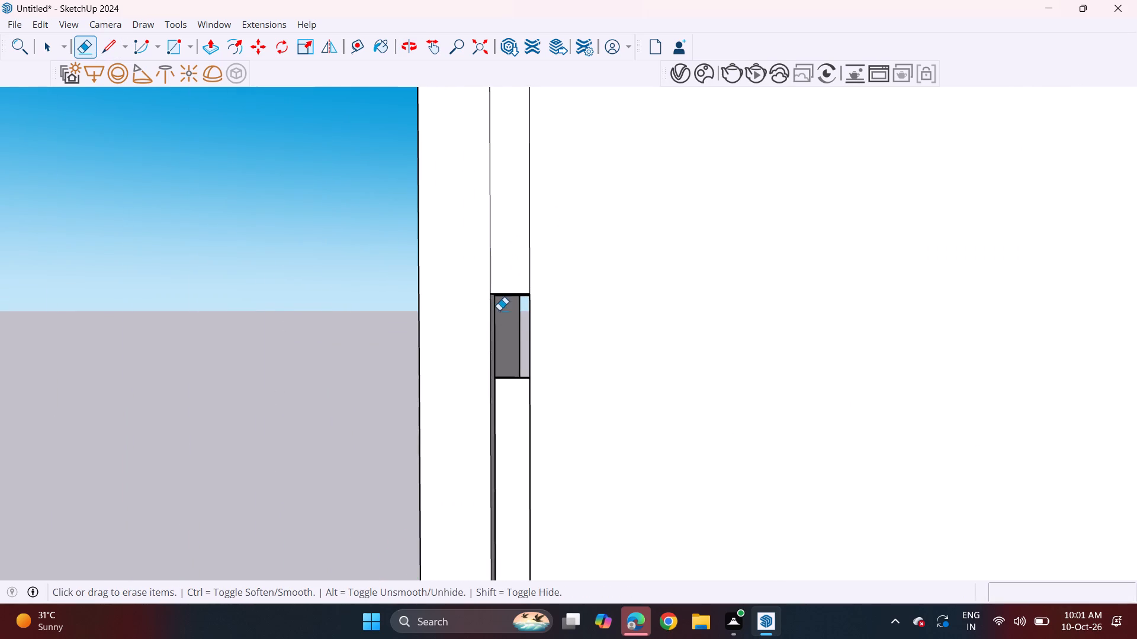
{"action": "left_click", "coordinate": [519, 334]}
{"action": "middle_click_drag", "start_coordinate": [522, 327], "coordinate": [178, 320]}
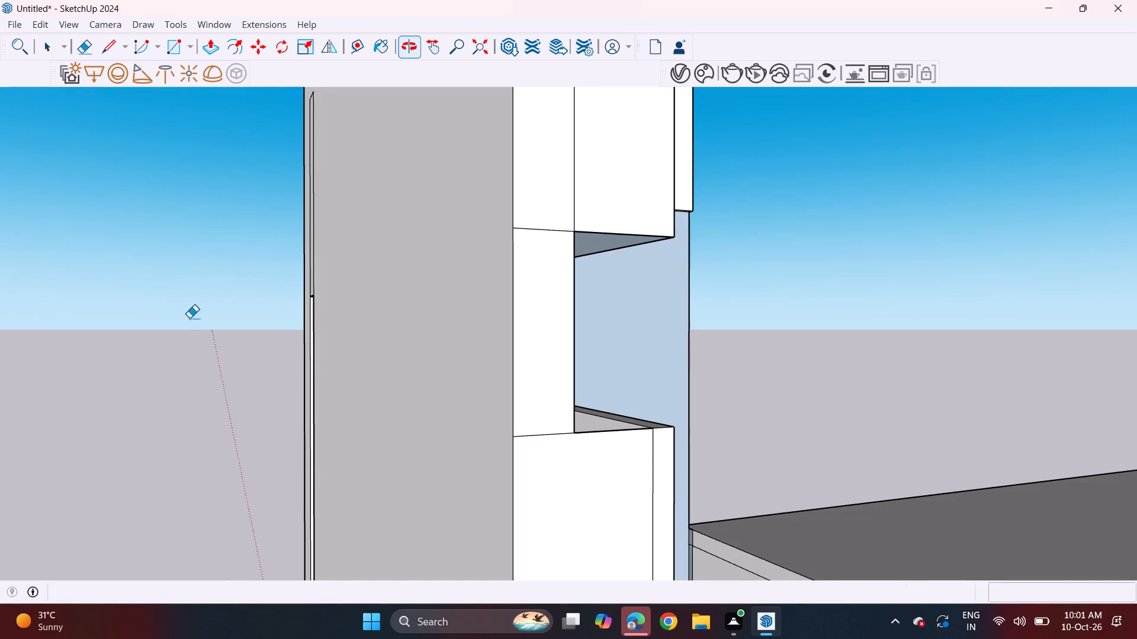
{"action": "middle_click_drag", "start_coordinate": [426, 328], "coordinate": [211, 399]}
{"action": "middle_click_drag", "start_coordinate": [743, 262], "coordinate": [685, 240]}
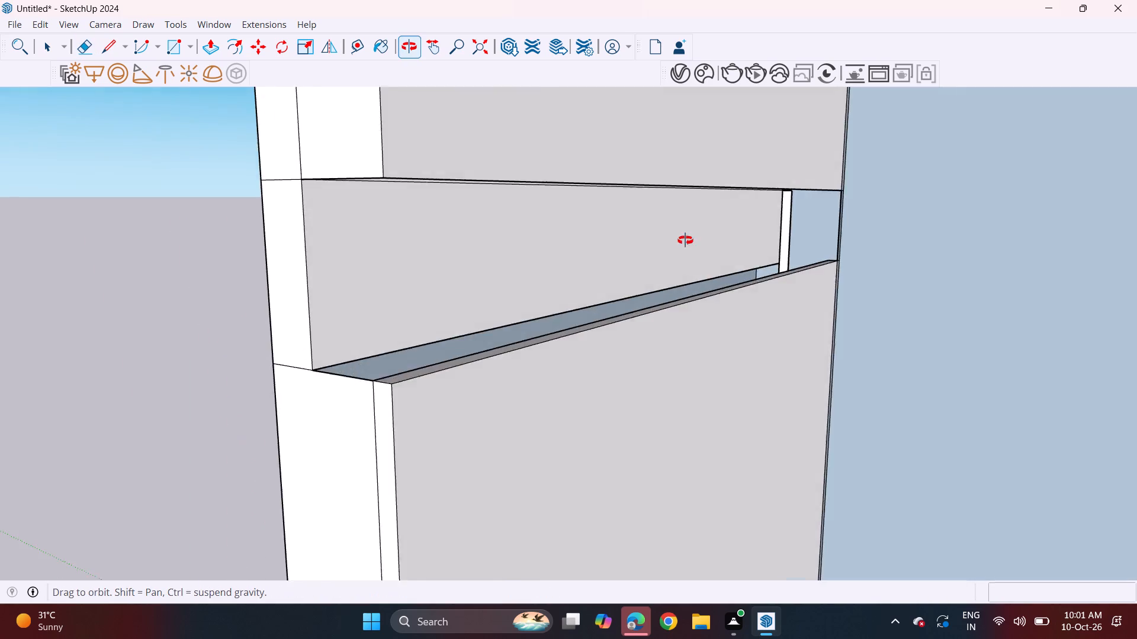
{"action": "middle_click_drag", "start_coordinate": [685, 240], "coordinate": [698, 240]}
{"action": "left_click", "coordinate": [743, 269]}
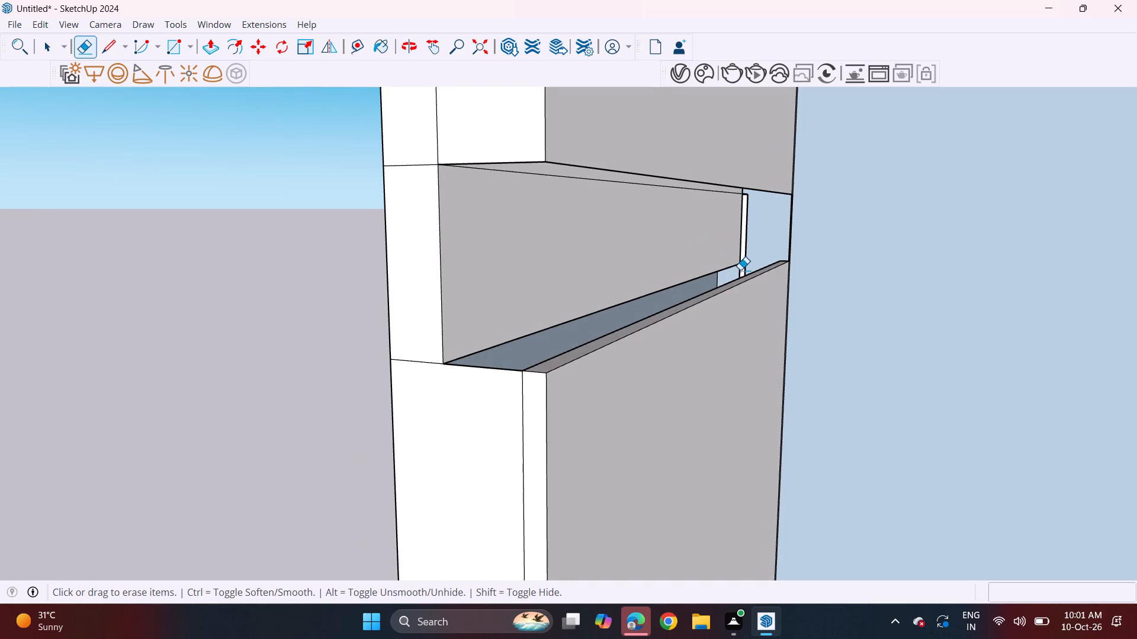
{"action": "left_click", "coordinate": [740, 270]}
Push/Pull the top face of the recessed strip up 1' 10 15/16" to close the opening beneath the drawn rectangle.
{"action": "middle_click_drag", "start_coordinate": [706, 273], "coordinate": [1136, 192]}
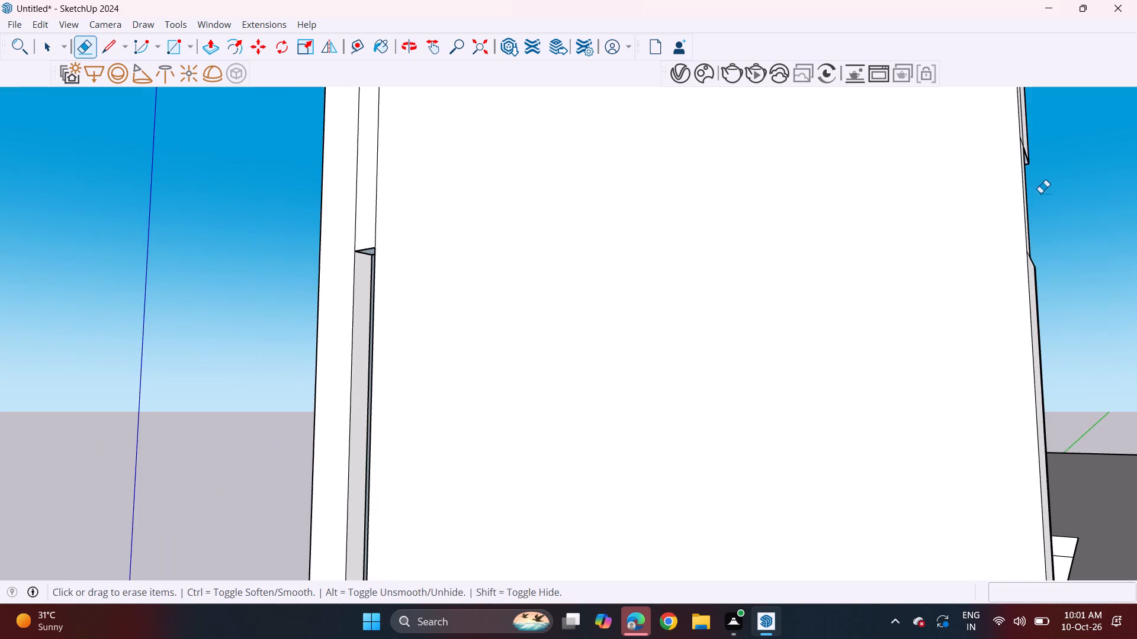
{"action": "middle_click_drag", "start_coordinate": [308, 236], "coordinate": [499, 286]}
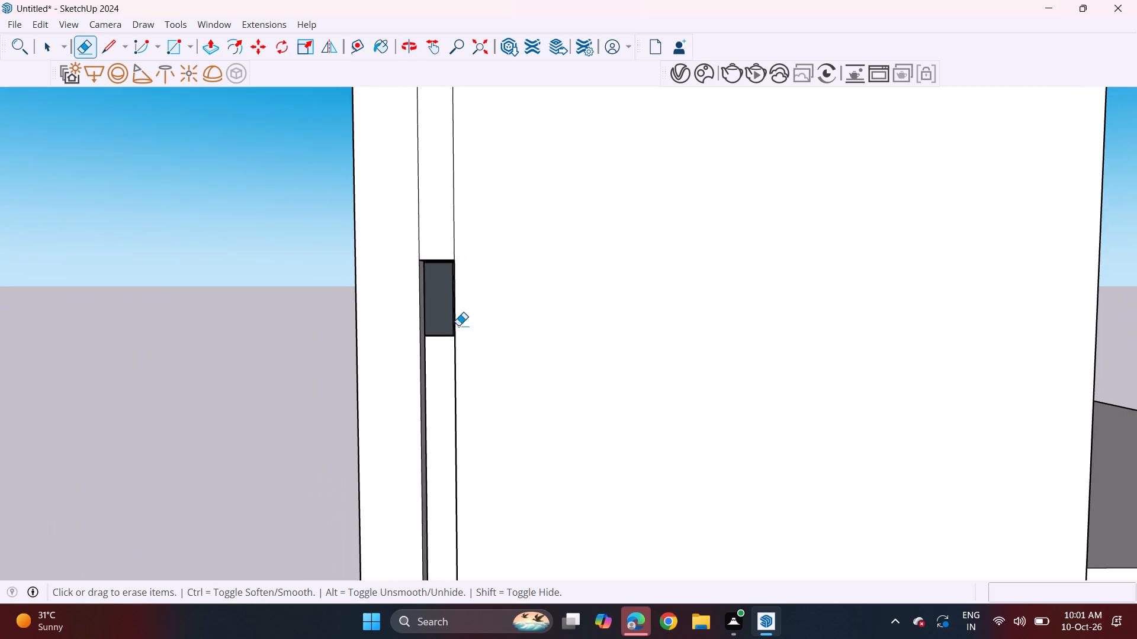
{"action": "middle_click_drag", "start_coordinate": [458, 325], "coordinate": [464, 412]}
{"action": "scroll", "coordinate": [444, 390], "scroll_direction": "up", "scroll_amount": 8}
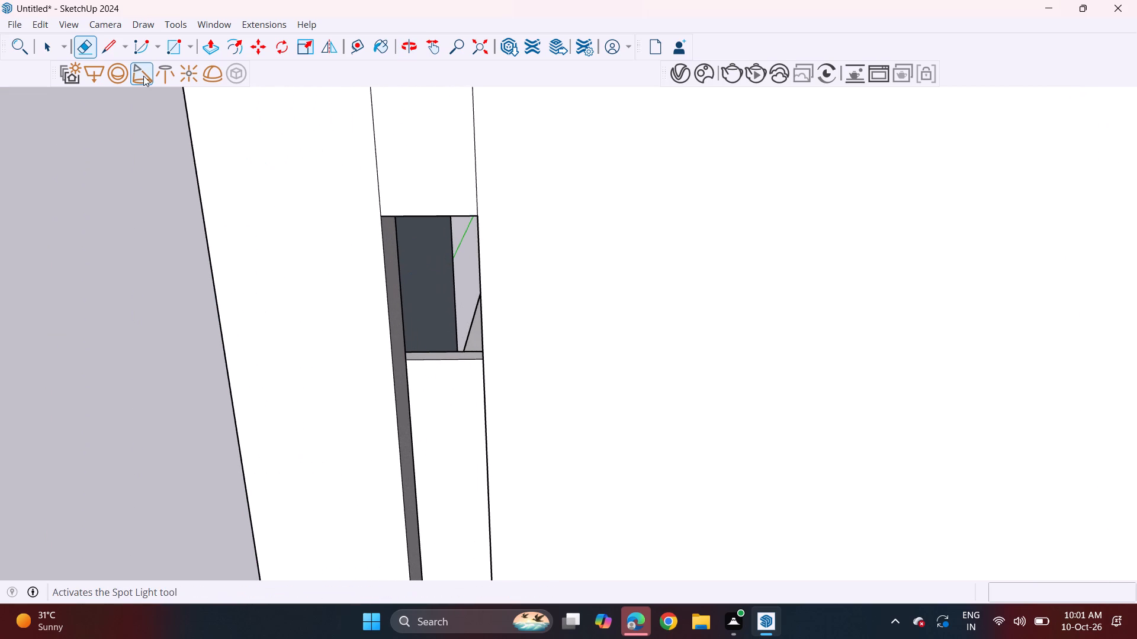
{"action": "left_click", "coordinate": [215, 52]}
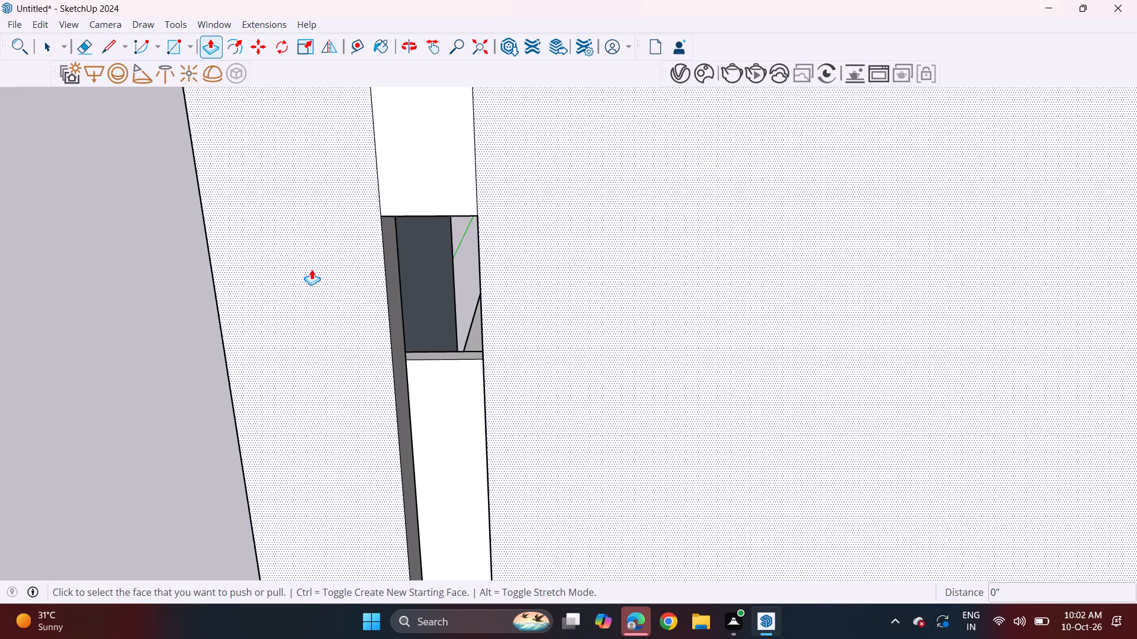
{"action": "left_click", "coordinate": [438, 353]}
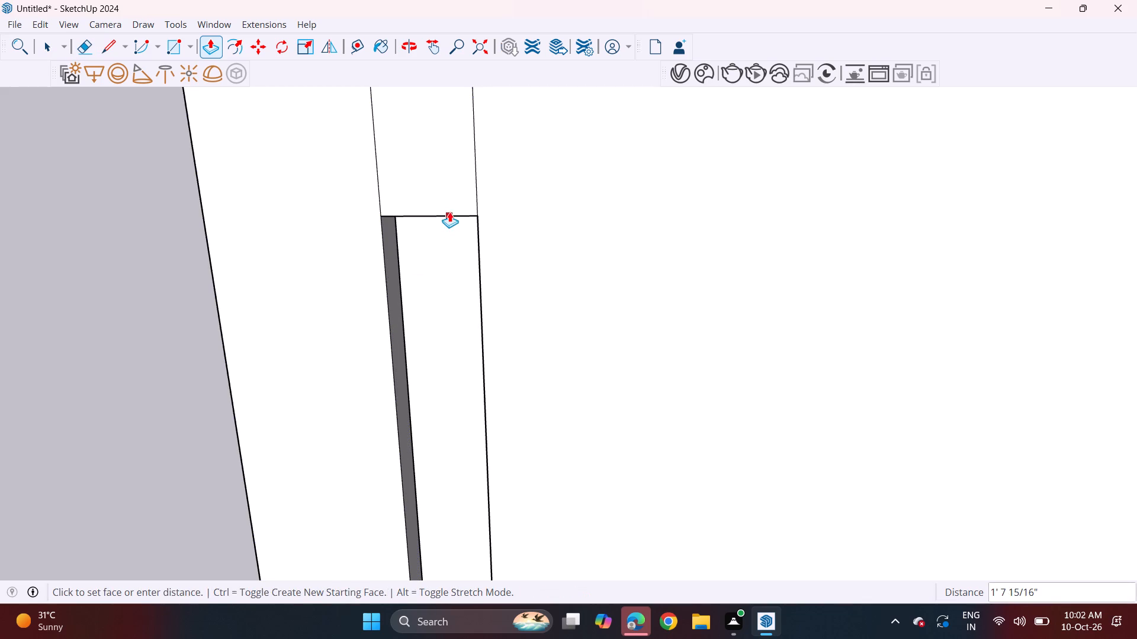
{"action": "middle_click", "coordinate": [449, 209]}
{"action": "middle_click_drag", "start_coordinate": [431, 214], "coordinate": [428, 195]}
{"action": "left_click", "coordinate": [426, 162]}
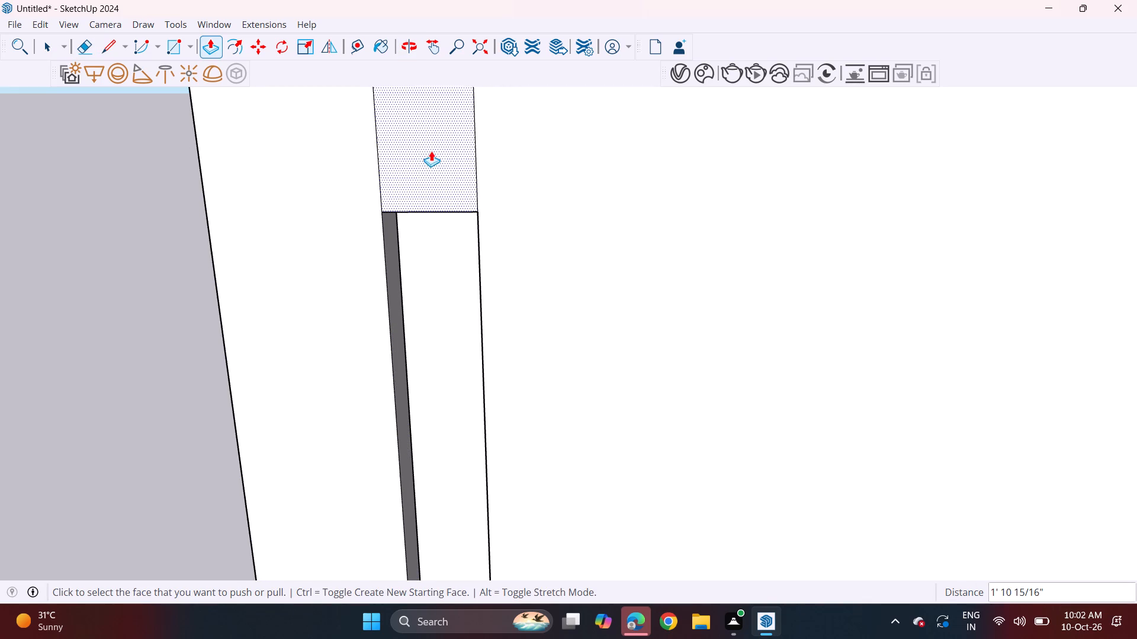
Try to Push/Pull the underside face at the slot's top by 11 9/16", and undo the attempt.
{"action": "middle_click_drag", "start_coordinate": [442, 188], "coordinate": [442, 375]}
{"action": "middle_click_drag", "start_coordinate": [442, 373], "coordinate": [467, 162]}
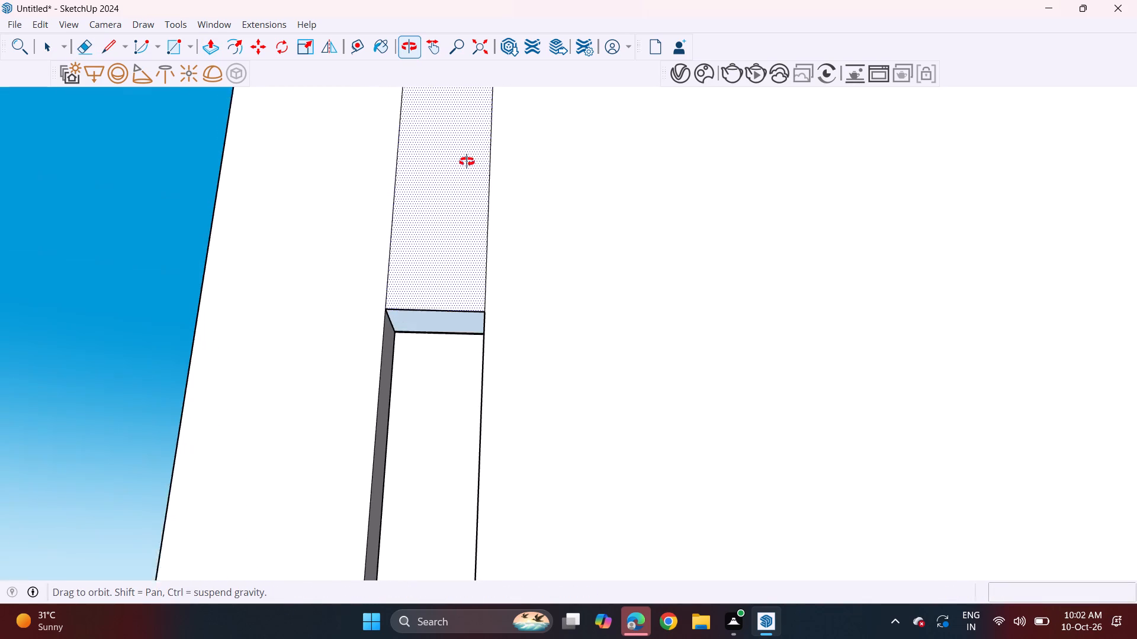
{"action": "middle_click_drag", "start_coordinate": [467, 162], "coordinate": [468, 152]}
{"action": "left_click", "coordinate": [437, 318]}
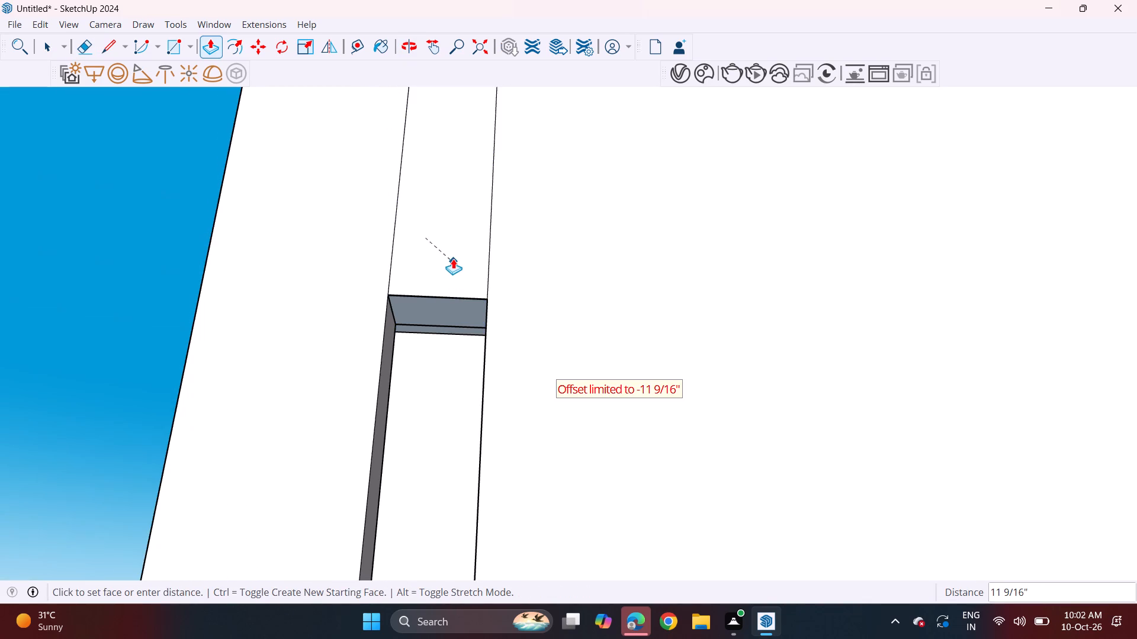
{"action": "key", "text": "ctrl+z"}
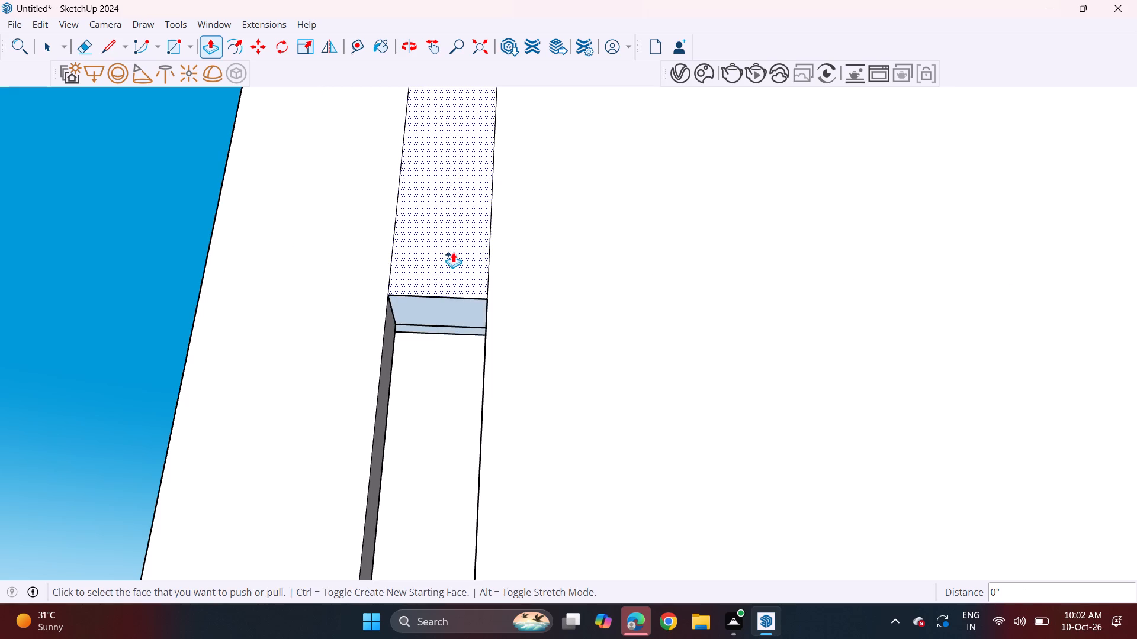
Erase the bottom edge of the narrow rectangle drawn above the slot to open up its face.
{"action": "left_click_drag", "start_coordinate": [75, 51], "coordinate": [85, 54]}
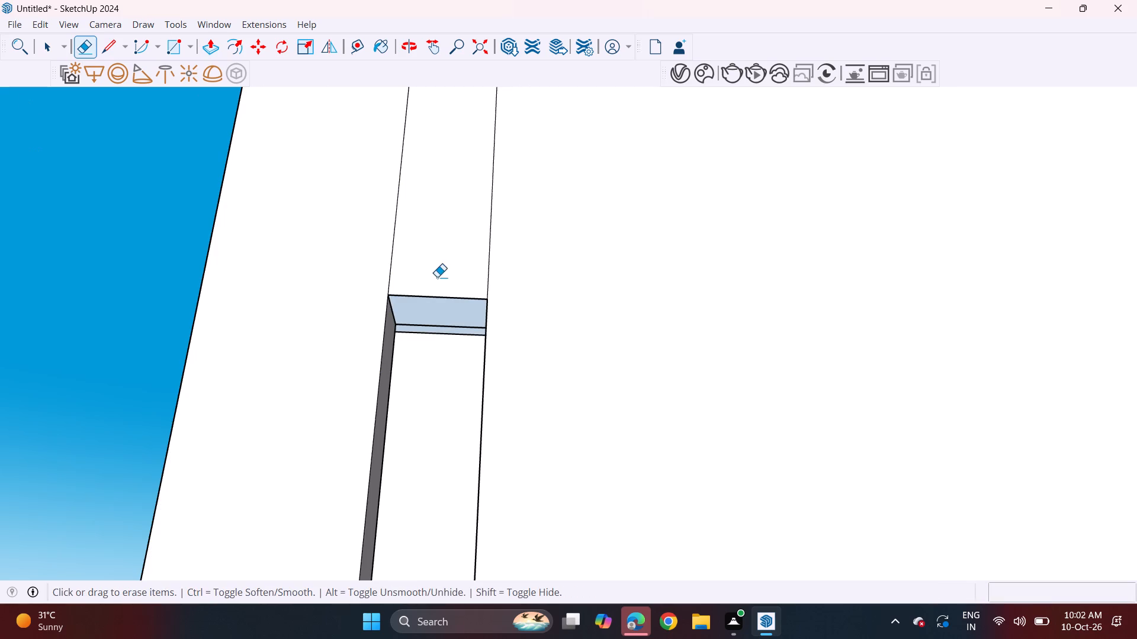
{"action": "left_click_drag", "start_coordinate": [440, 297], "coordinate": [442, 304]}
{"action": "left_click", "coordinate": [442, 304]}
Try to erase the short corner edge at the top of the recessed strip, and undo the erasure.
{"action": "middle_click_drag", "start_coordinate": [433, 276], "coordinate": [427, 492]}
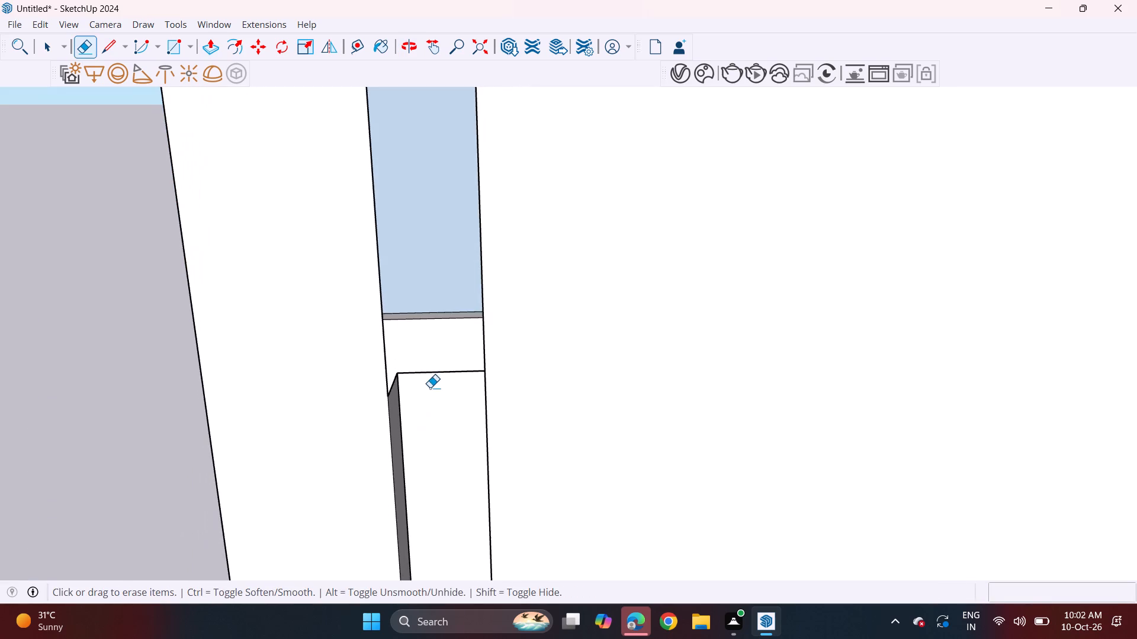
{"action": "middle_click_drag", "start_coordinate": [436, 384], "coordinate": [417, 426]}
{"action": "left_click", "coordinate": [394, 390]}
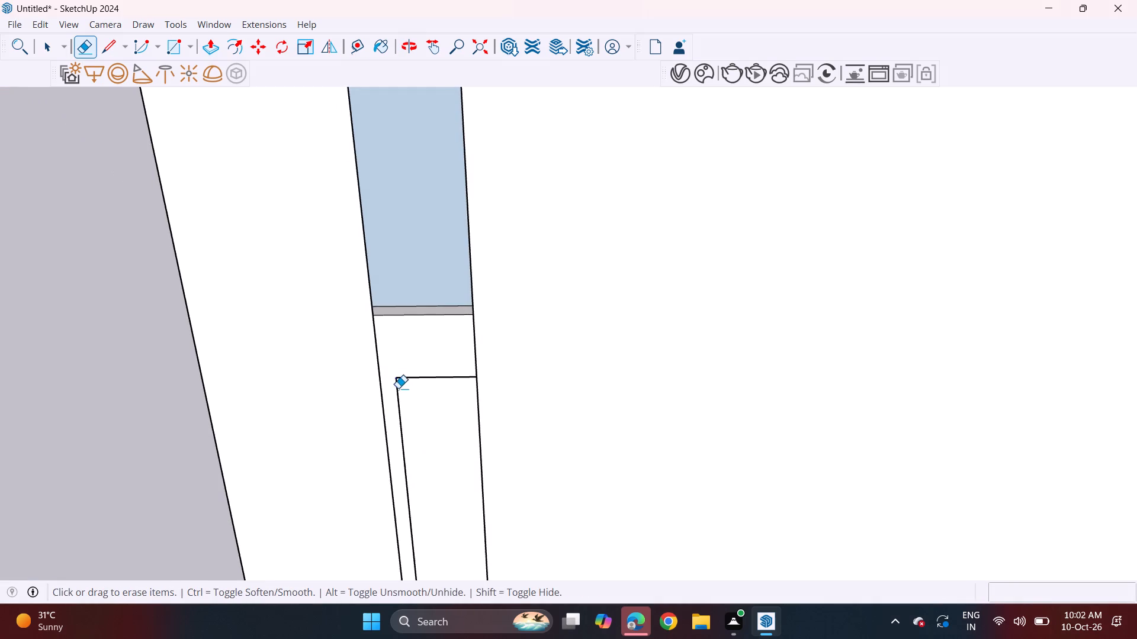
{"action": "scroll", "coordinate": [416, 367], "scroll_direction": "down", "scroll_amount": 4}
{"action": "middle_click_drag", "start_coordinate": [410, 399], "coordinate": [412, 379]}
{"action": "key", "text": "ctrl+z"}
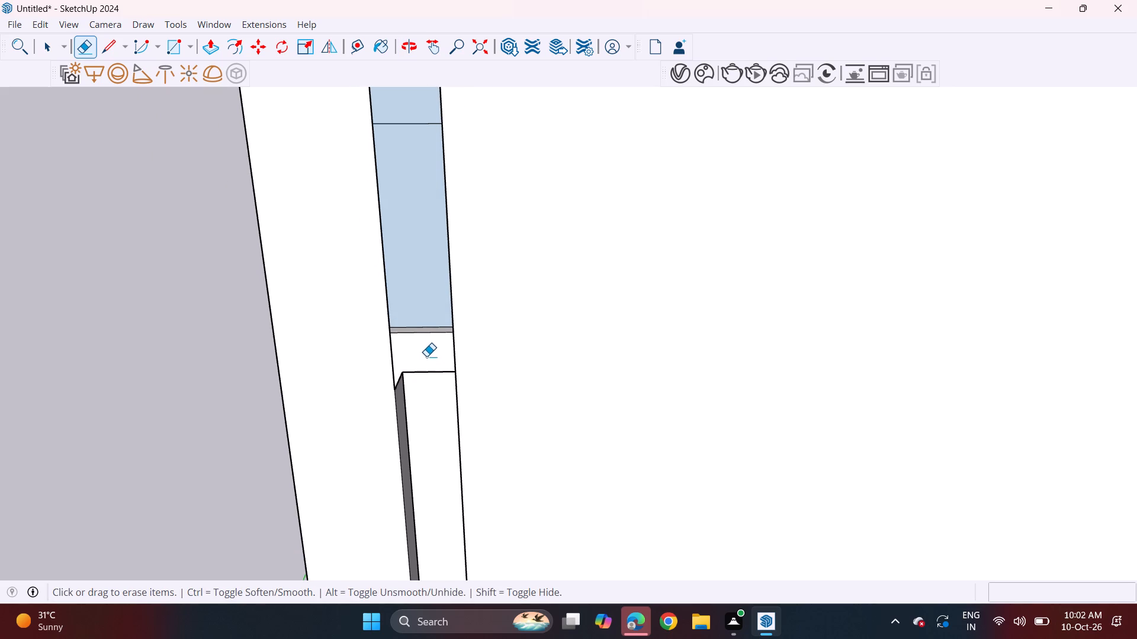
Examine the extended slot opening and the recessed strip's top from the side and front of the feature wall.
{"action": "scroll", "coordinate": [418, 329], "scroll_direction": "down", "scroll_amount": 12}
{"action": "middle_click_drag", "start_coordinate": [431, 349], "coordinate": [443, 280]}
{"action": "scroll", "coordinate": [433, 212], "scroll_direction": "up", "scroll_amount": 4}
{"action": "middle_click_drag", "start_coordinate": [828, 272], "coordinate": [313, 307]}
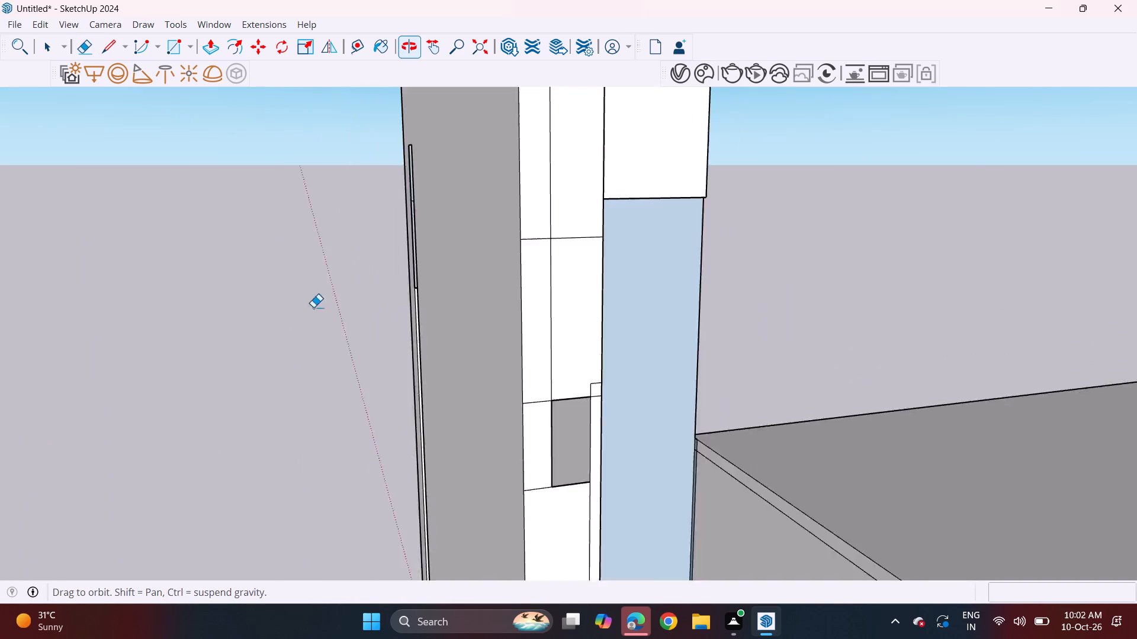
{"action": "middle_click_drag", "start_coordinate": [313, 307], "coordinate": [340, 301]}
{"action": "middle_click_drag", "start_coordinate": [599, 272], "coordinate": [493, 241]}
{"action": "scroll", "coordinate": [593, 273], "scroll_direction": "up", "scroll_amount": 1}
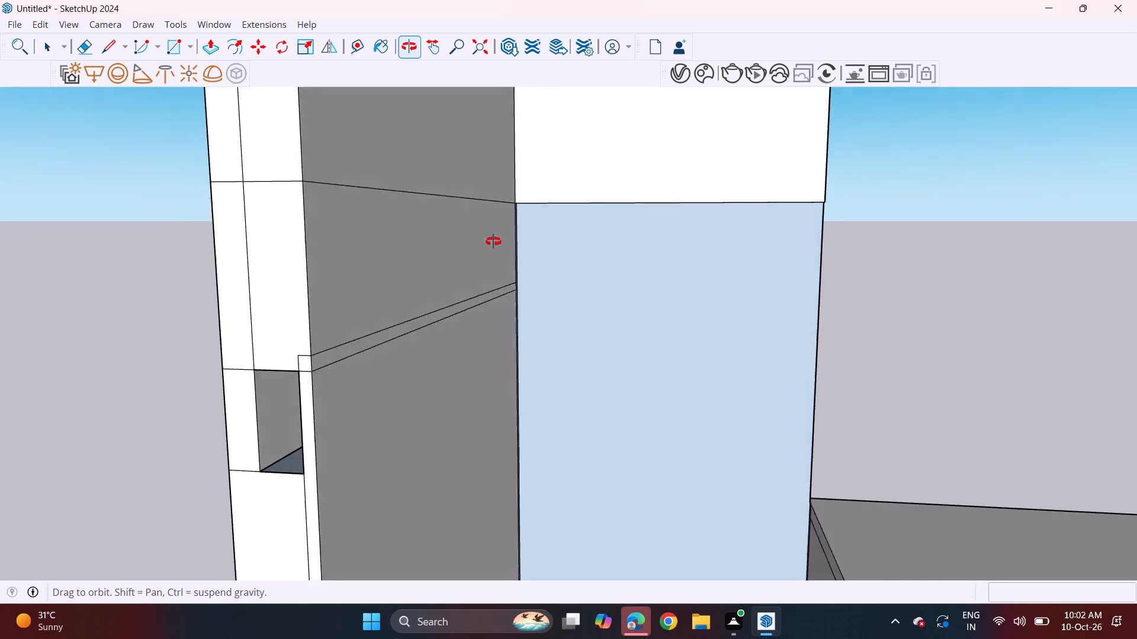
{"action": "middle_click_drag", "start_coordinate": [493, 241], "coordinate": [1061, 230]}
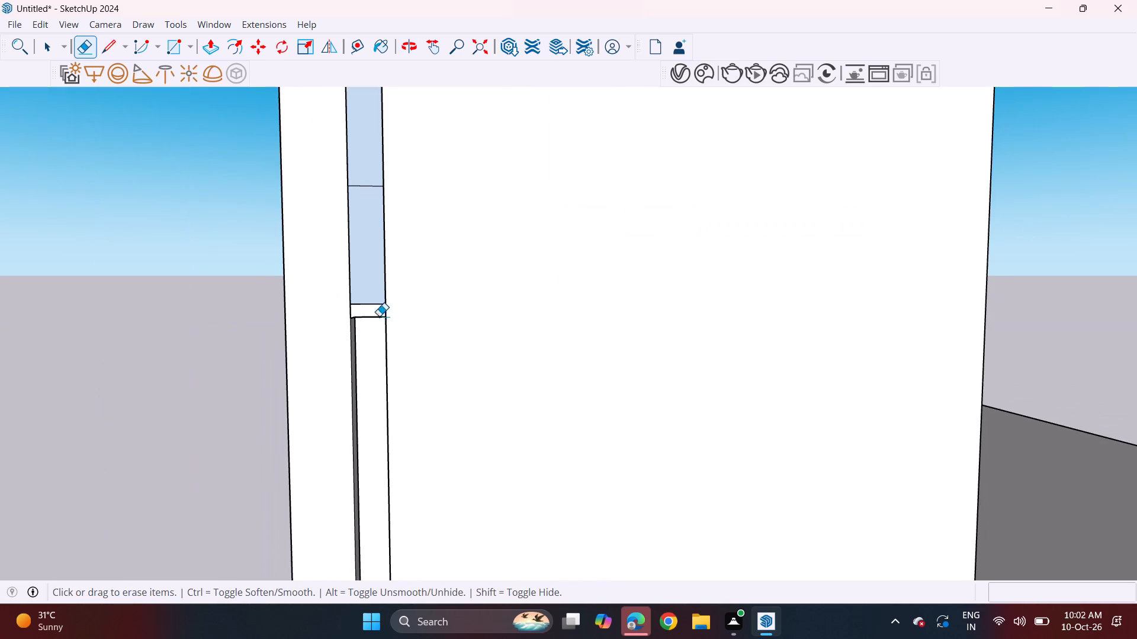
Undo the last two edits at the slot's top and erase the bottom edge of the narrow rectangle above the slot again.
{"action": "middle_click_drag", "start_coordinate": [377, 377], "coordinate": [378, 411]}
{"action": "middle_click_drag", "start_coordinate": [376, 340], "coordinate": [375, 467]}
{"action": "scroll", "coordinate": [372, 459], "scroll_direction": "up", "scroll_amount": 8}
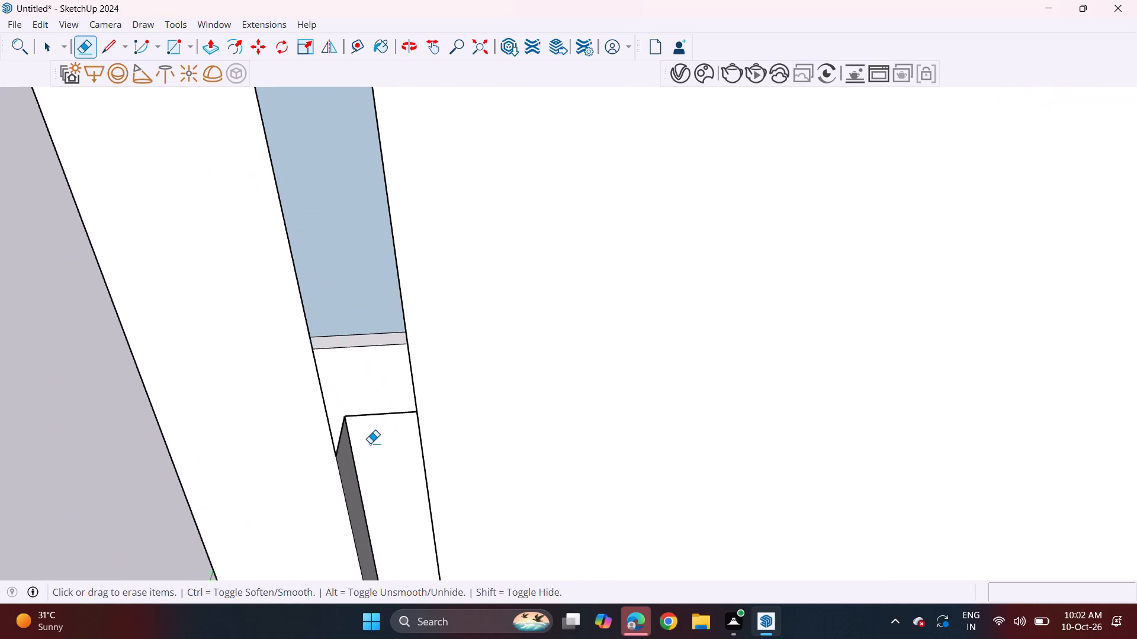
{"action": "key", "text": "ctrl+z"}
{"action": "key", "text": "ctrl+z"}
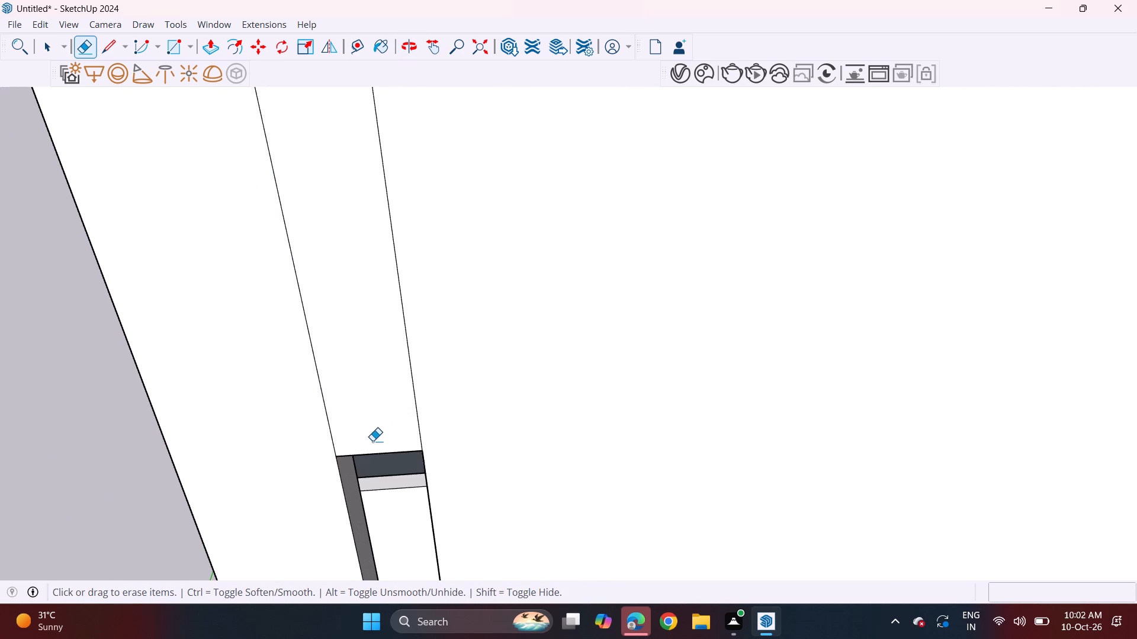
{"action": "left_click", "coordinate": [387, 453]}
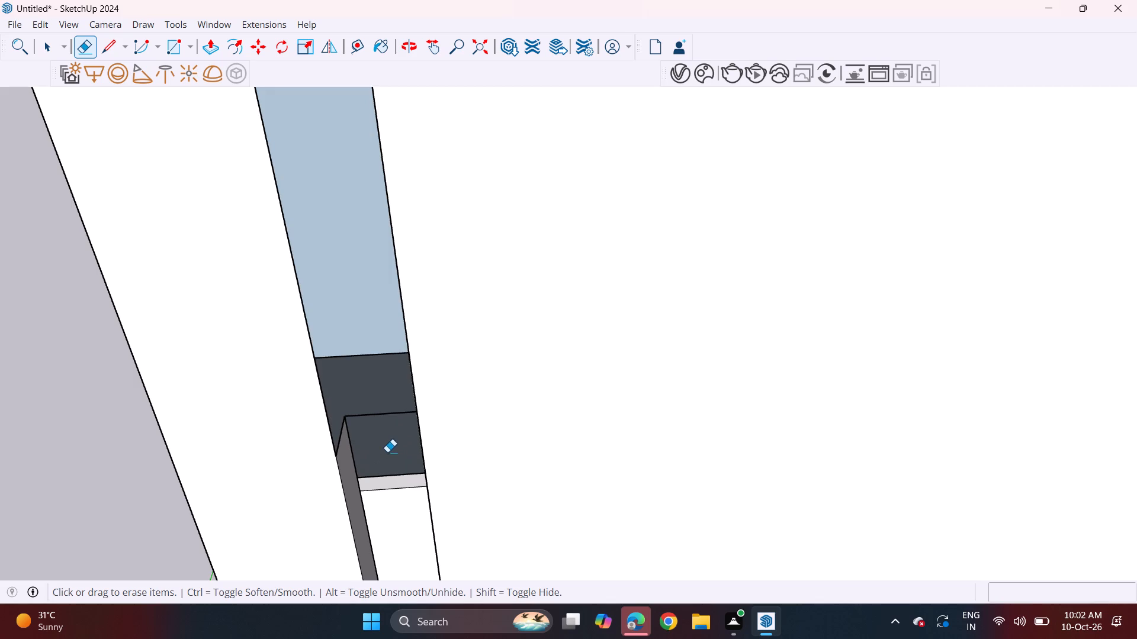
Push/Pull the small ledge face on top of the recessed strip up 6' 8 13/16" to the top of the opening.
{"action": "scroll", "coordinate": [321, 352], "scroll_direction": "down", "scroll_amount": 4}
{"action": "left_click", "coordinate": [204, 53]}
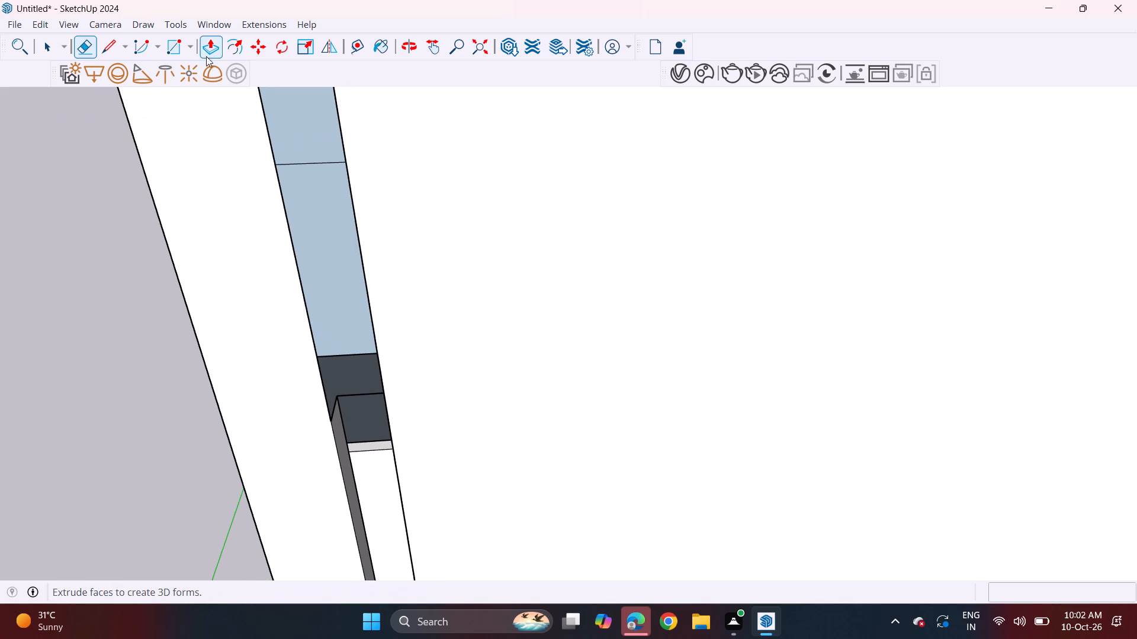
{"action": "left_click", "coordinate": [380, 446]}
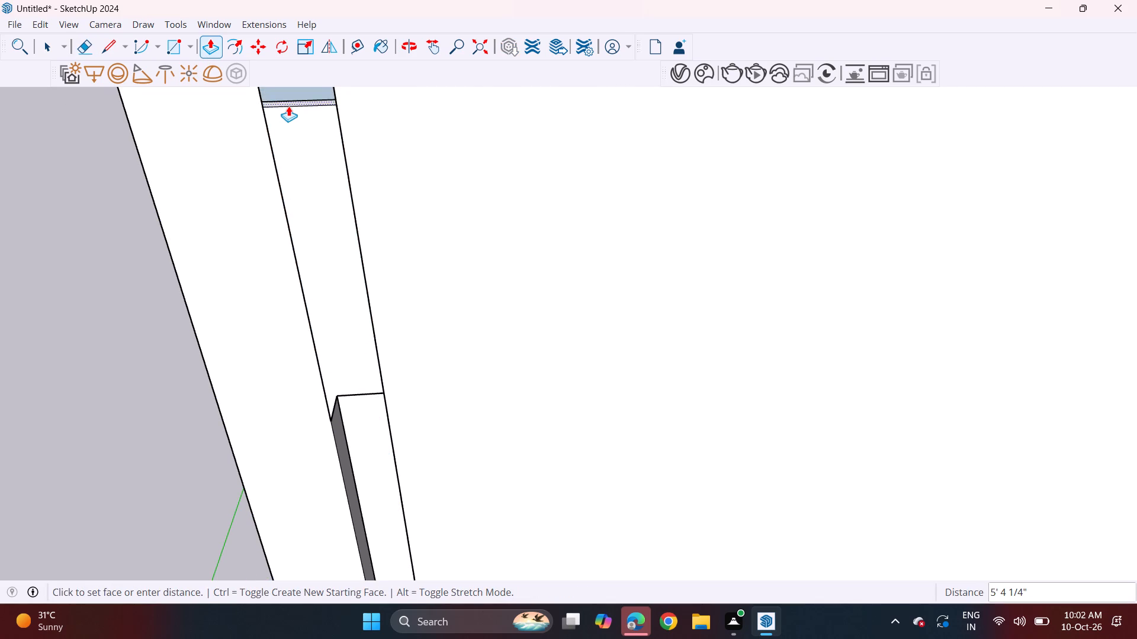
{"action": "middle_click_drag", "start_coordinate": [290, 117], "coordinate": [268, 176], "text": "ctrl"}
{"action": "middle_click_drag", "start_coordinate": [275, 177], "coordinate": [306, 330], "text": "shift"}
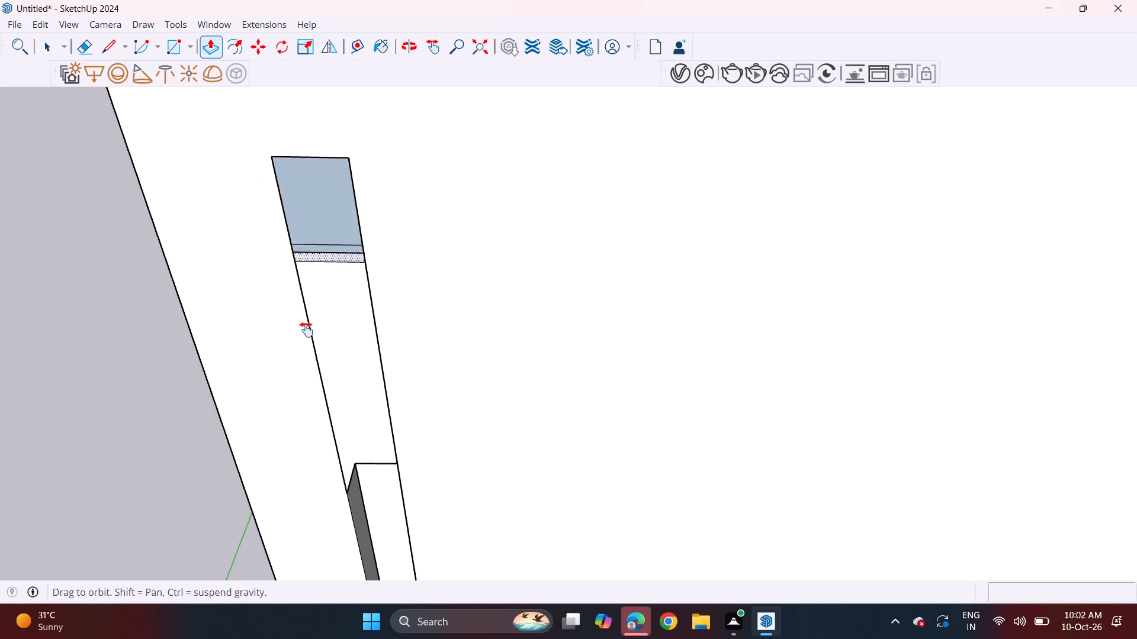
{"action": "middle_click_drag", "start_coordinate": [306, 330], "coordinate": [377, 263], "text": "shift"}
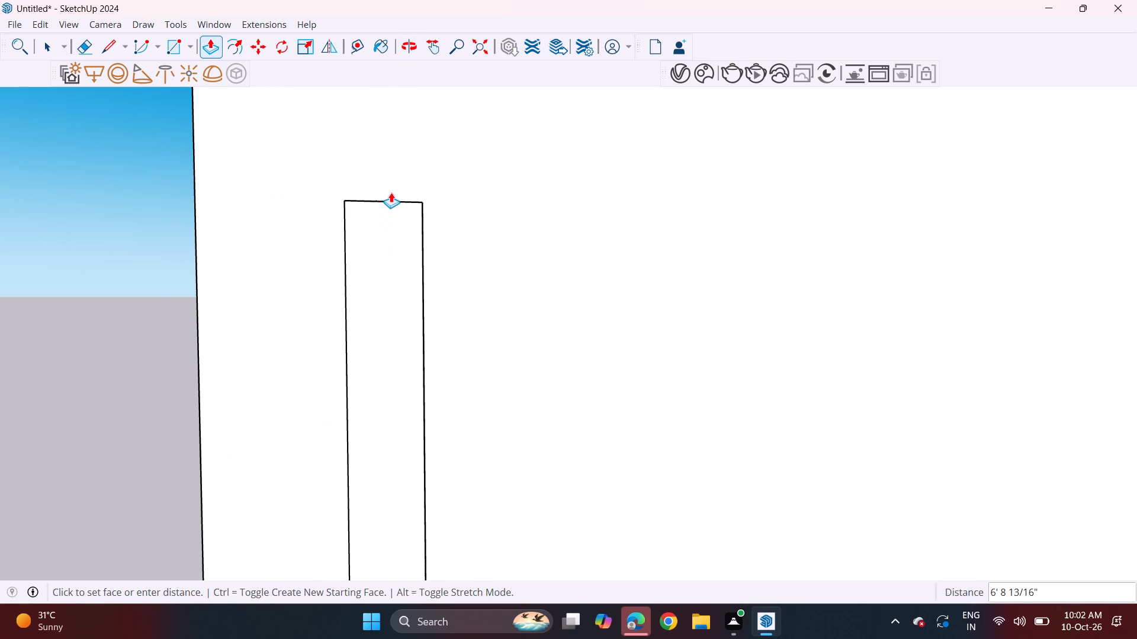
{"action": "left_click_drag", "start_coordinate": [391, 192], "coordinate": [399, 189]}
{"action": "scroll", "coordinate": [429, 302], "scroll_direction": "down", "scroll_amount": 4}
Draw a 4' 9 9/16" vertical line up from the recess corner and a 6 7/16" line to the slot's top-left corner, closing the left side face.
{"action": "middle_click_drag", "start_coordinate": [453, 457], "coordinate": [441, 441]}
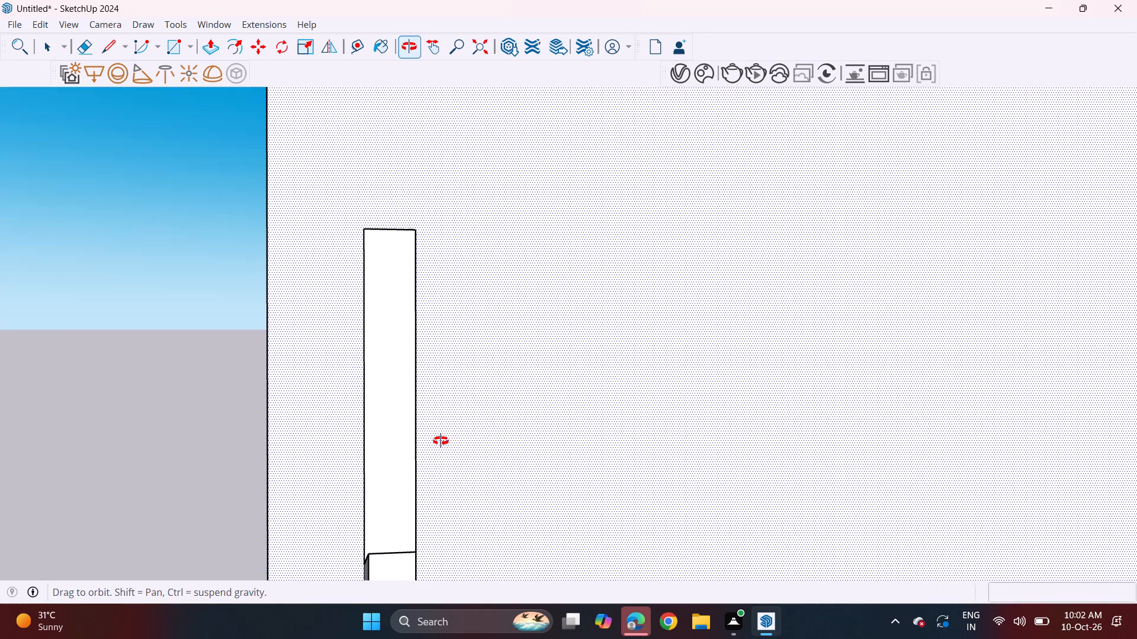
{"action": "middle_click_drag", "start_coordinate": [441, 441], "coordinate": [230, 482]}
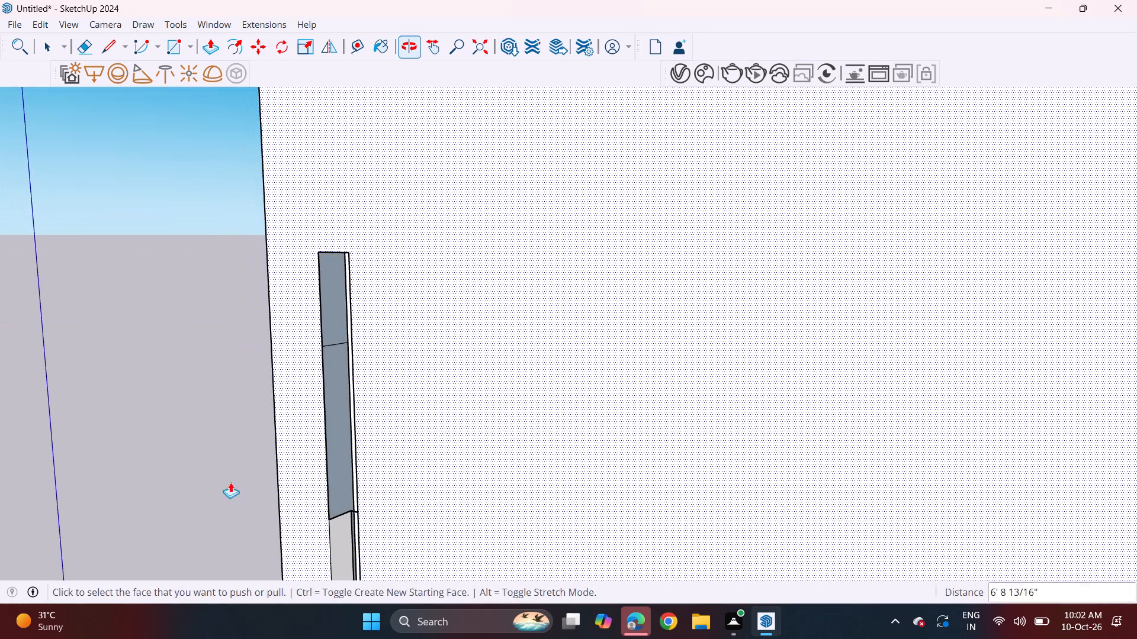
{"action": "middle_click_drag", "start_coordinate": [230, 482], "coordinate": [296, 473]}
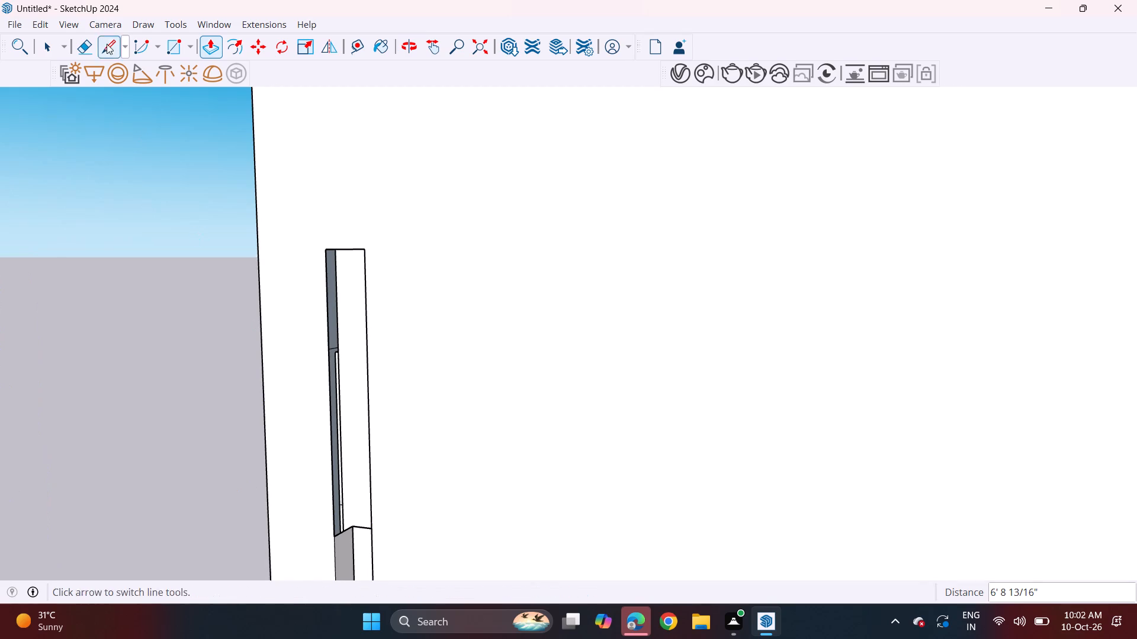
{"action": "left_click", "coordinate": [110, 42]}
{"action": "left_click", "coordinate": [349, 524]}
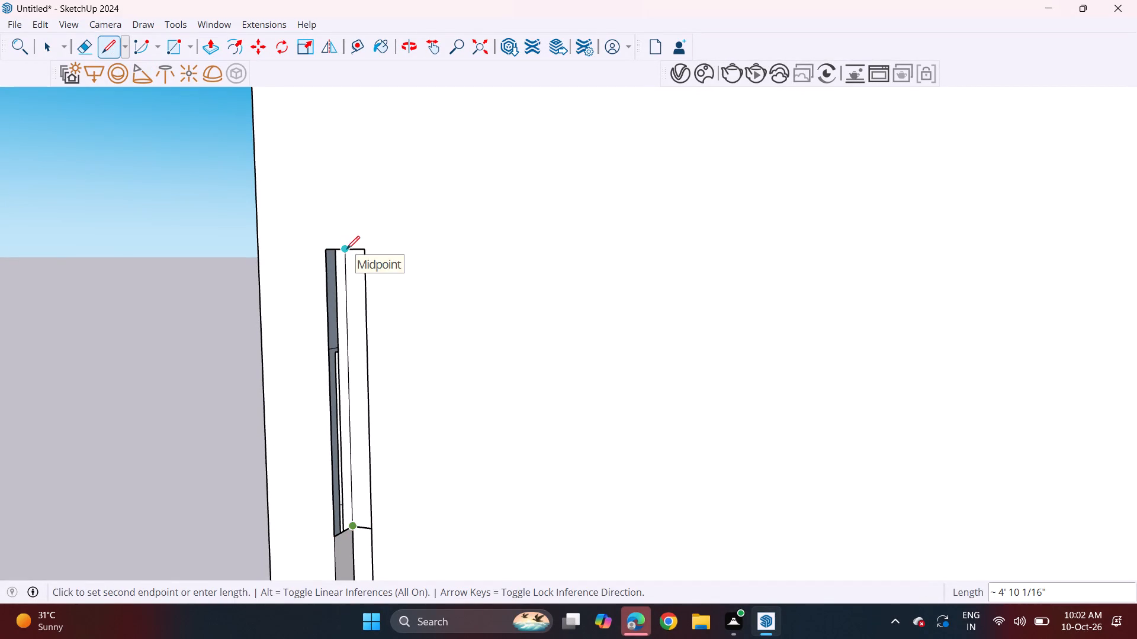
{"action": "middle_click_drag", "start_coordinate": [354, 272], "coordinate": [351, 218]}
{"action": "scroll", "coordinate": [349, 217], "scroll_direction": "up", "scroll_amount": 4}
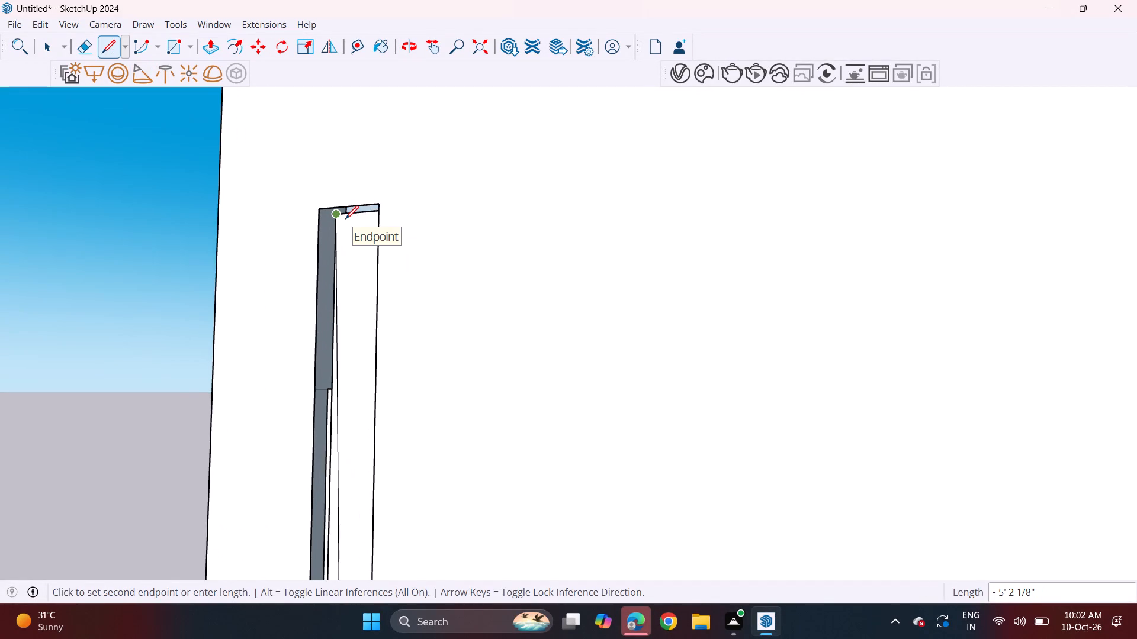
{"action": "scroll", "coordinate": [345, 219], "scroll_direction": "up", "scroll_amount": 5}
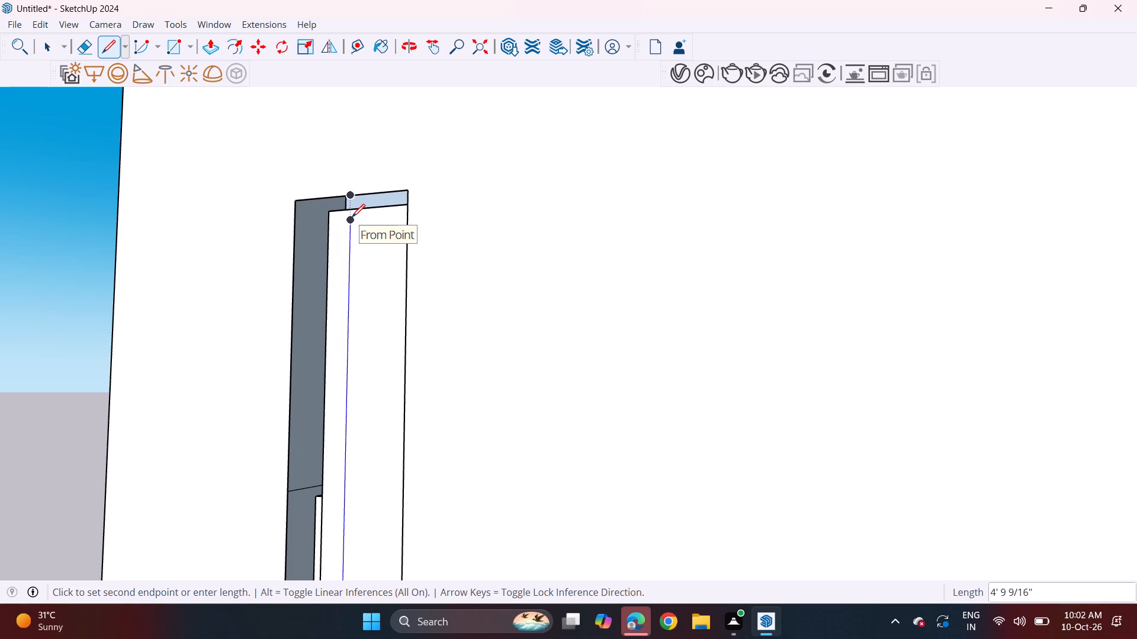
{"action": "double_click", "coordinate": [352, 217]}
{"action": "left_click", "coordinate": [291, 204]}
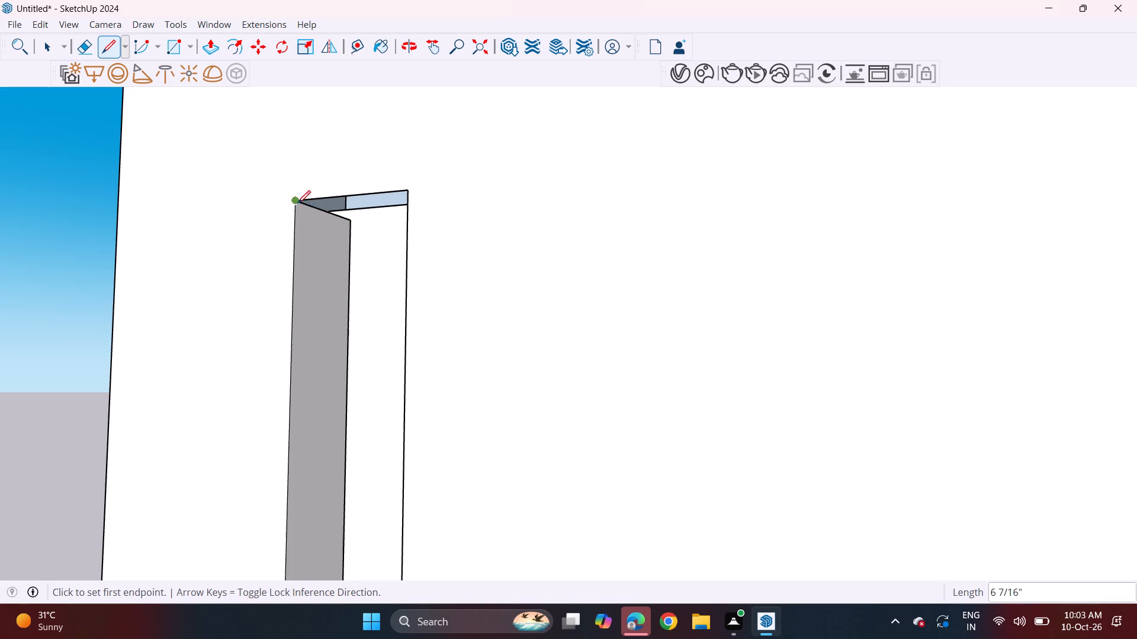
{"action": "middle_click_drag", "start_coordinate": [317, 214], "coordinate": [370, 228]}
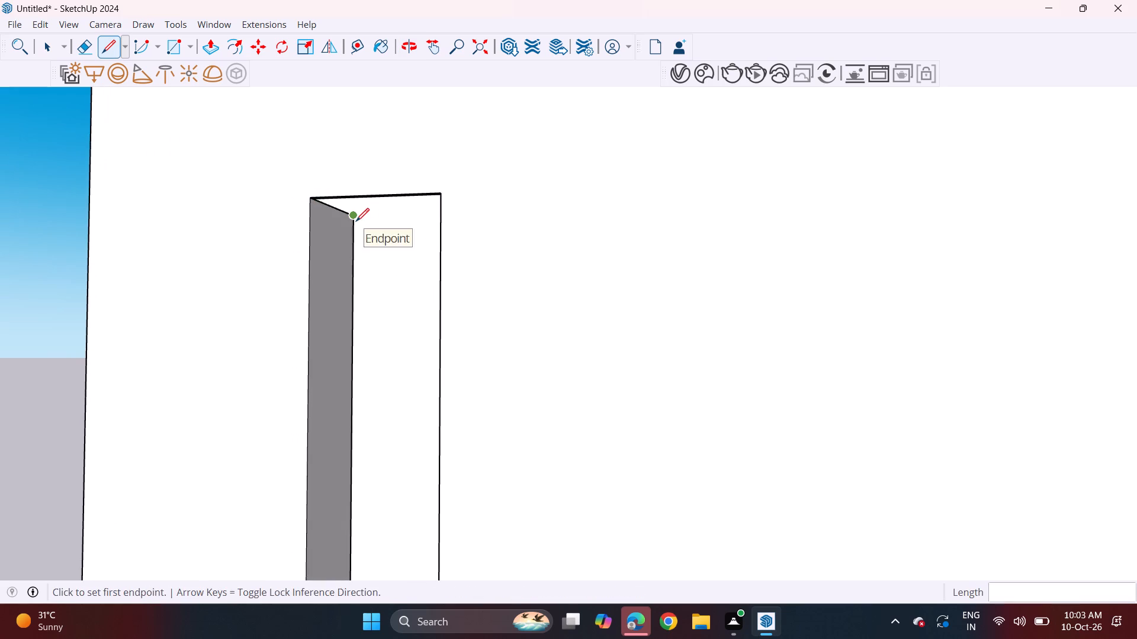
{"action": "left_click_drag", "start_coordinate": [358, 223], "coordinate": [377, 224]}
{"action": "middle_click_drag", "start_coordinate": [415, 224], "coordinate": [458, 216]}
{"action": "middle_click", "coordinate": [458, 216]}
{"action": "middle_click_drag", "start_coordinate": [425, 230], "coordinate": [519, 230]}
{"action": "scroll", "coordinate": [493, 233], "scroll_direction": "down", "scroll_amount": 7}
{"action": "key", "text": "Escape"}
Draw a short line across the slot's open right side, level with the seam in the recessed strip, to close the lower side face.
{"action": "scroll", "coordinate": [471, 472], "scroll_direction": "down", "scroll_amount": 3}
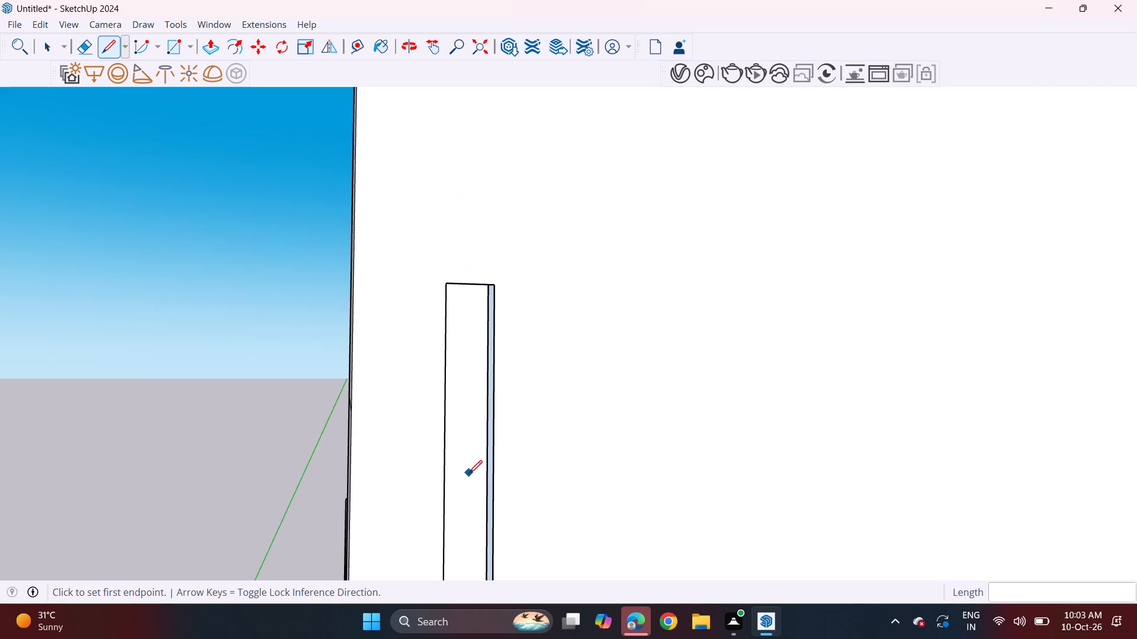
{"action": "scroll", "coordinate": [468, 474], "scroll_direction": "down", "scroll_amount": 2}
{"action": "middle_click_drag", "start_coordinate": [468, 479], "coordinate": [406, 376], "text": "shift"}
{"action": "middle_click_drag", "start_coordinate": [400, 393], "coordinate": [432, 504]}
{"action": "scroll", "coordinate": [437, 528], "scroll_direction": "up", "scroll_amount": 3}
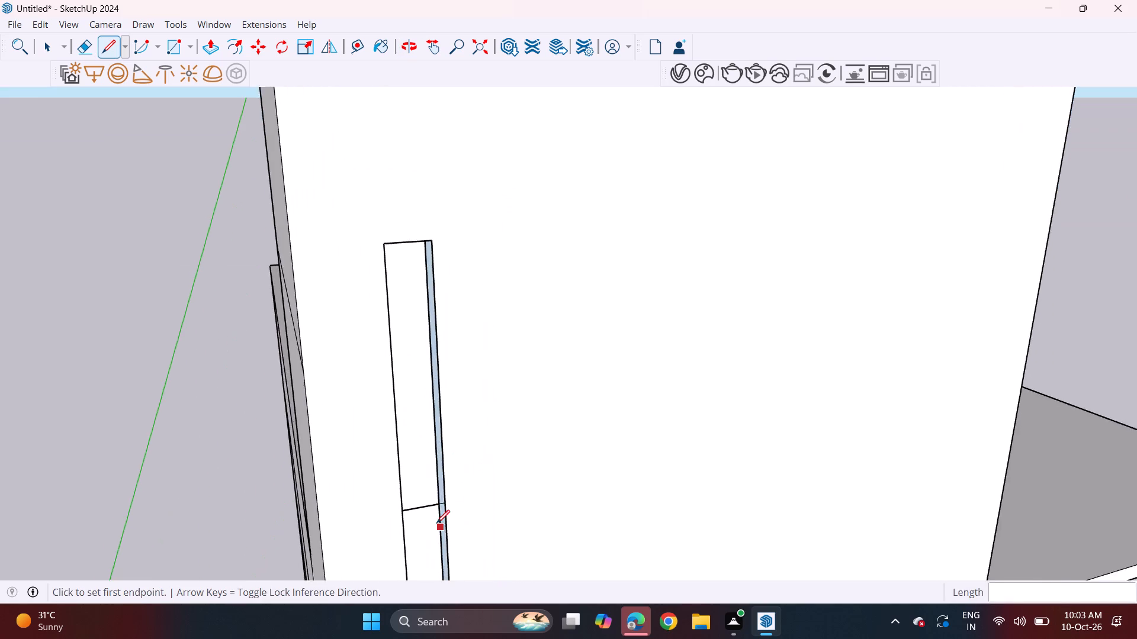
{"action": "scroll", "coordinate": [440, 500], "scroll_direction": "up", "scroll_amount": 8}
{"action": "left_click", "coordinate": [439, 498]}
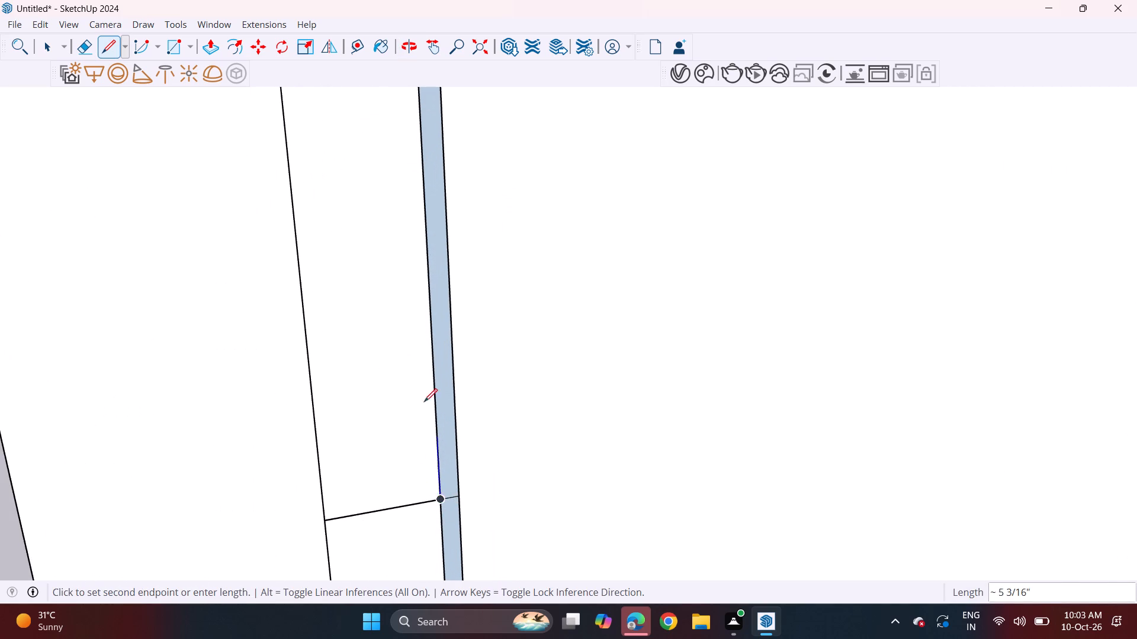
{"action": "scroll", "coordinate": [433, 251], "scroll_direction": "down", "scroll_amount": 4}
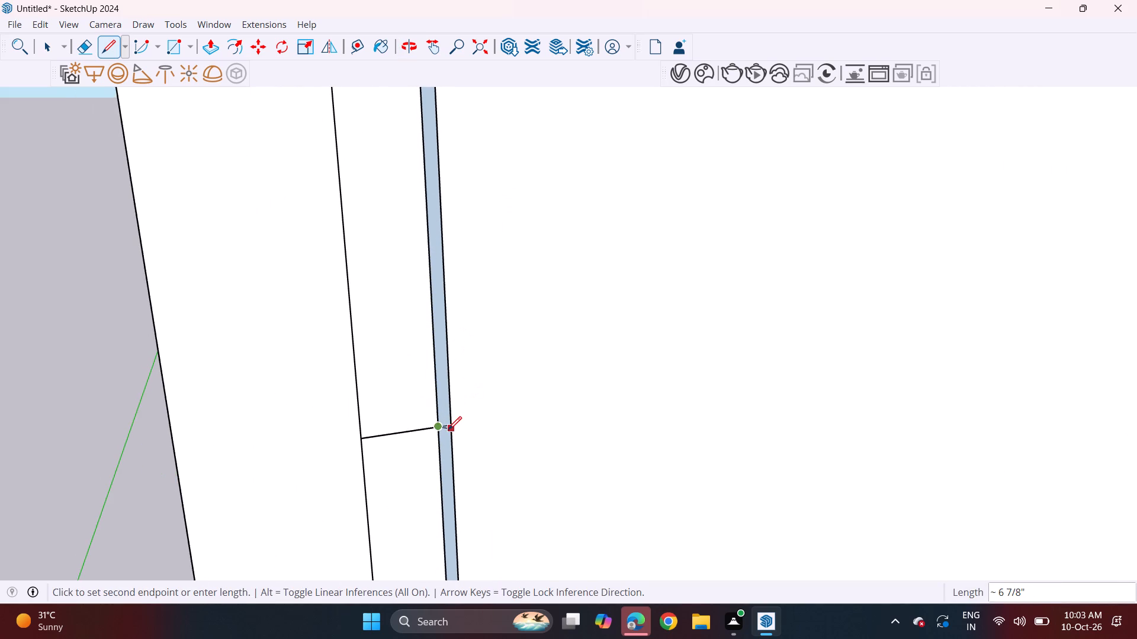
{"action": "left_click", "coordinate": [448, 430]}
Draw a 4' 4 5/8" line up the slot's outer right edge and a 6 9/16" line across to the recess, closing the upper right side face.
{"action": "left_click", "coordinate": [452, 434]}
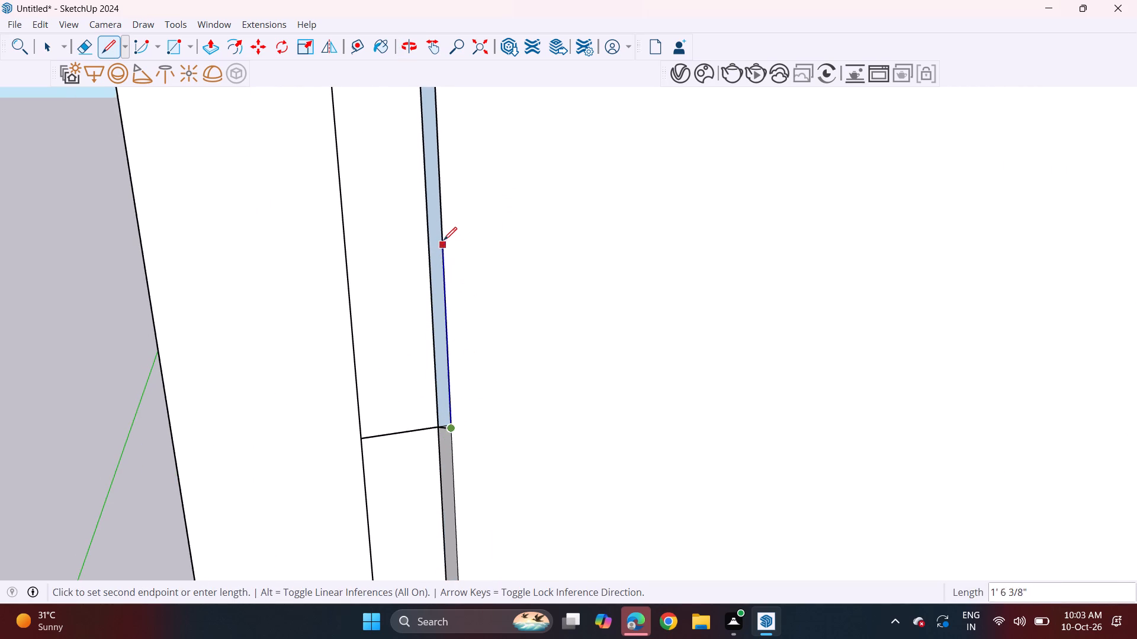
{"action": "scroll", "coordinate": [442, 236], "scroll_direction": "down", "scroll_amount": 4}
{"action": "middle_click_drag", "start_coordinate": [442, 236], "coordinate": [457, 463]}
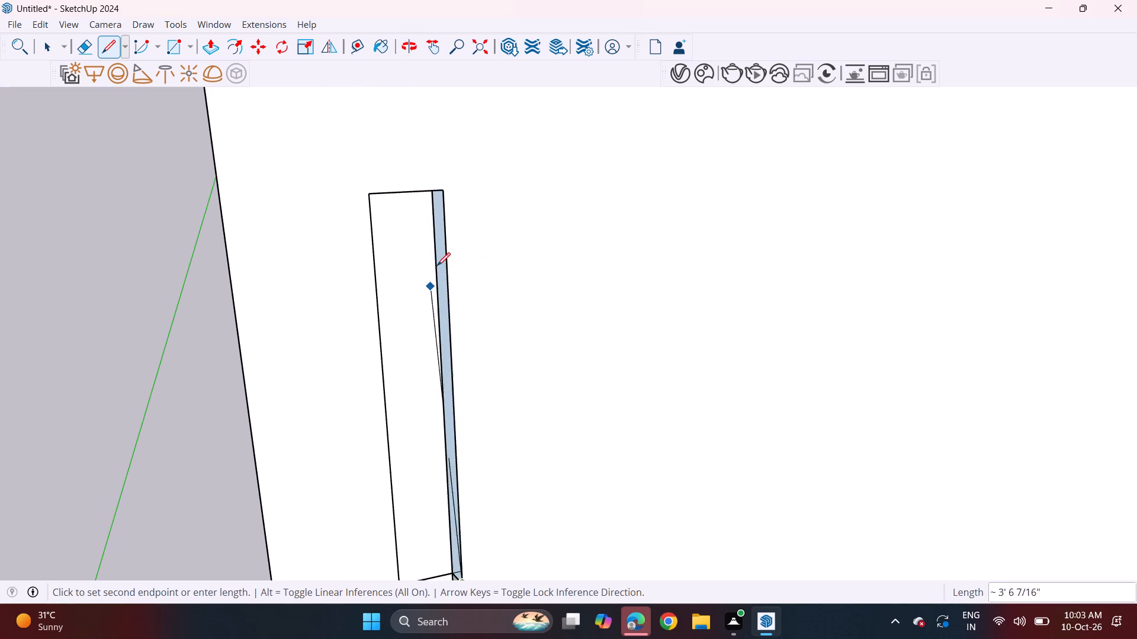
{"action": "middle_click_drag", "start_coordinate": [450, 195], "coordinate": [549, 86]}
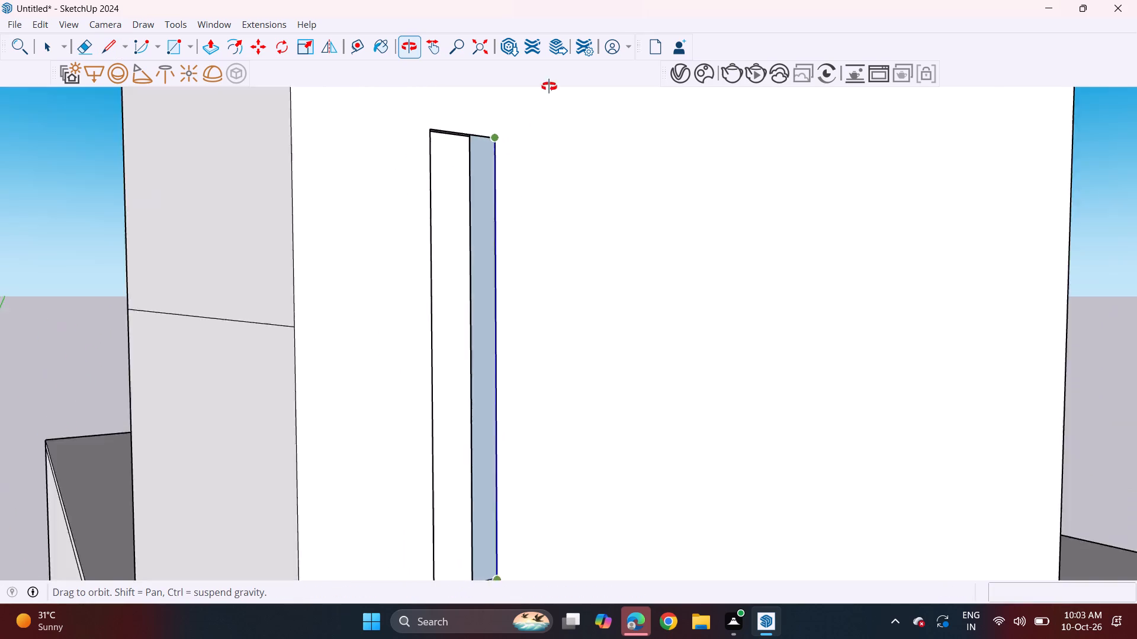
{"action": "middle_click_drag", "start_coordinate": [549, 86], "coordinate": [567, 56]}
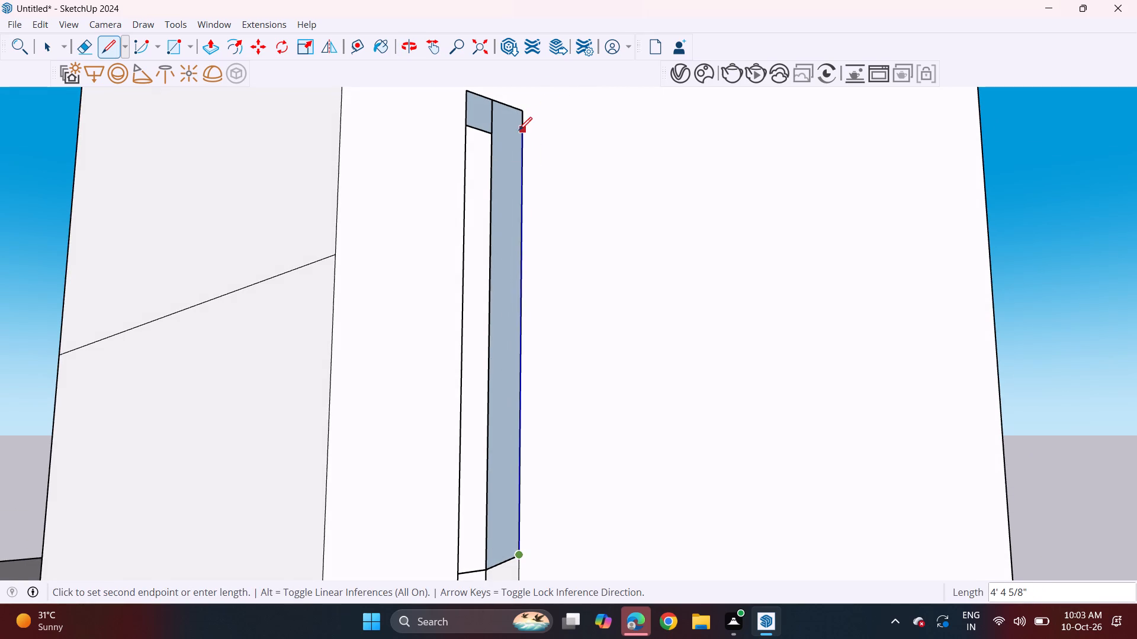
{"action": "left_click", "coordinate": [519, 130]}
{"action": "left_click", "coordinate": [494, 134]}
{"action": "left_click", "coordinate": [522, 128]}
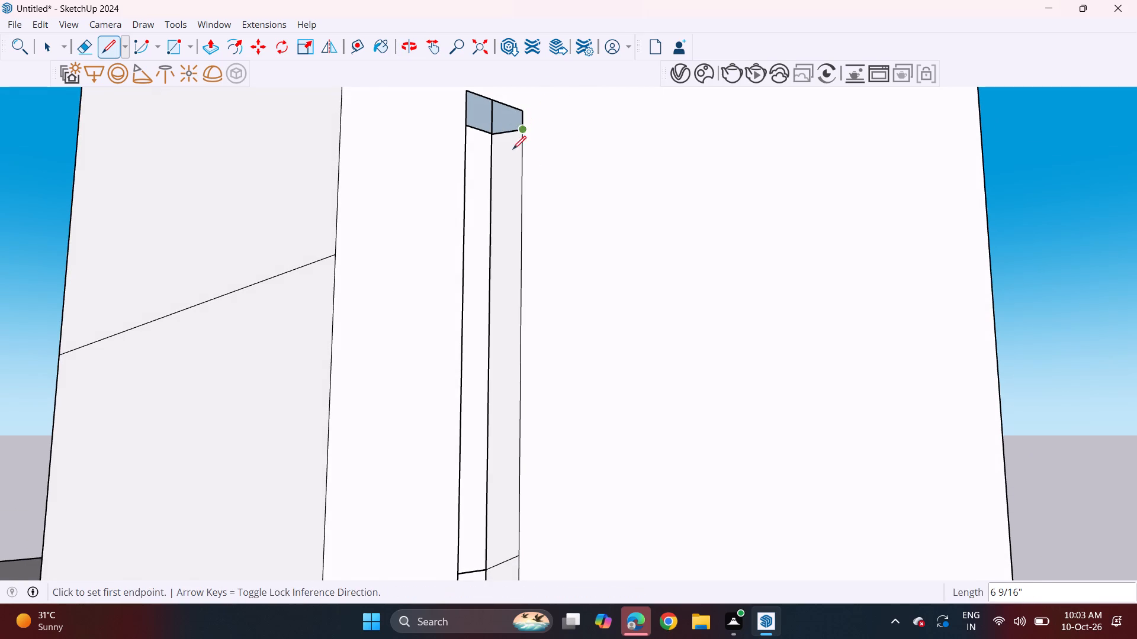
Erase the seam across the recessed strip and the short slanted edge at the foot of the slot's right side face.
{"action": "middle_click_drag", "start_coordinate": [493, 289], "coordinate": [474, 312]}
{"action": "scroll", "coordinate": [468, 343], "scroll_direction": "down", "scroll_amount": 3}
{"action": "middle_click_drag", "start_coordinate": [506, 477], "coordinate": [448, 347], "text": "shift"}
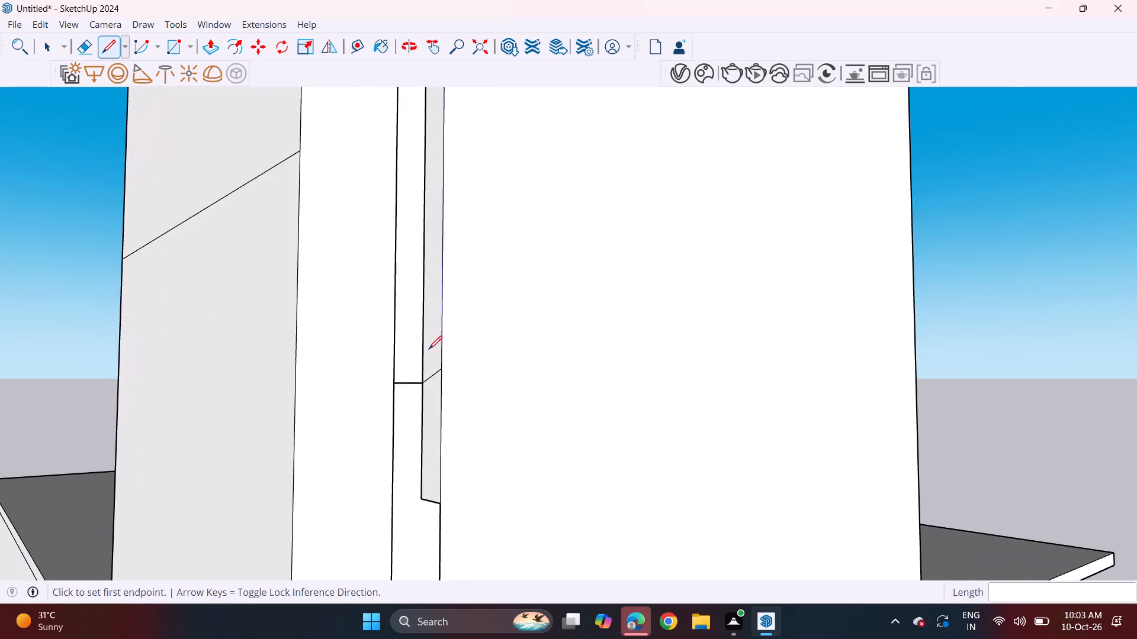
{"action": "middle_click_drag", "start_coordinate": [426, 355], "coordinate": [404, 409]}
{"action": "left_click_drag", "start_coordinate": [75, 52], "coordinate": [88, 60]}
{"action": "left_click", "coordinate": [83, 45]}
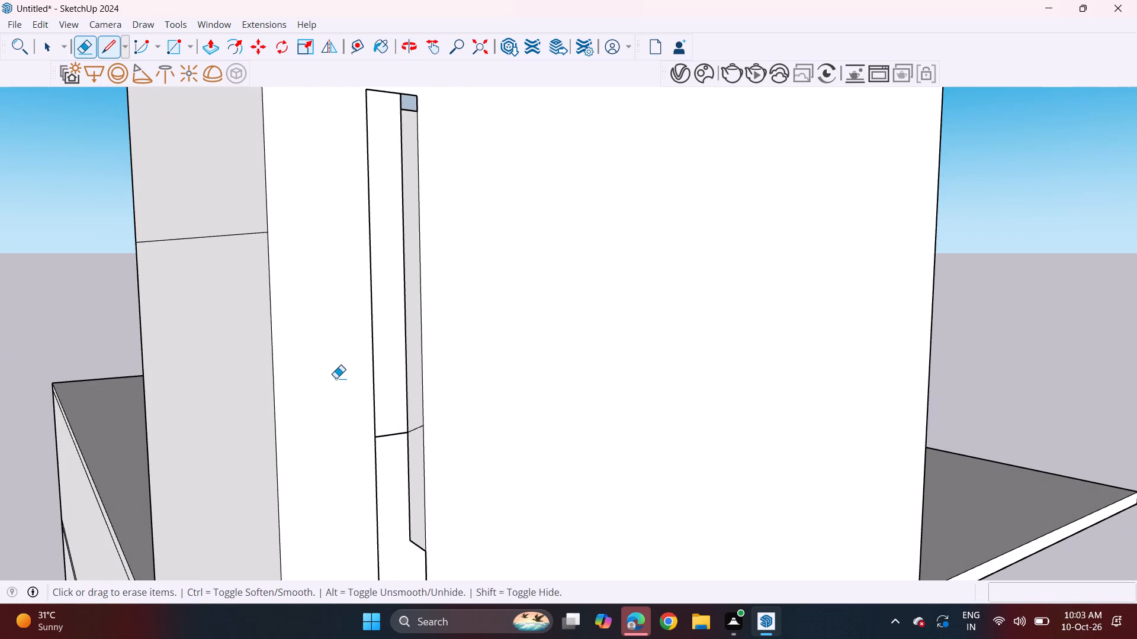
{"action": "left_click", "coordinate": [384, 440]}
{"action": "left_click_drag", "start_coordinate": [394, 437], "coordinate": [394, 448]}
{"action": "left_click_drag", "start_coordinate": [398, 430], "coordinate": [397, 443]}
{"action": "left_click", "coordinate": [419, 548]}
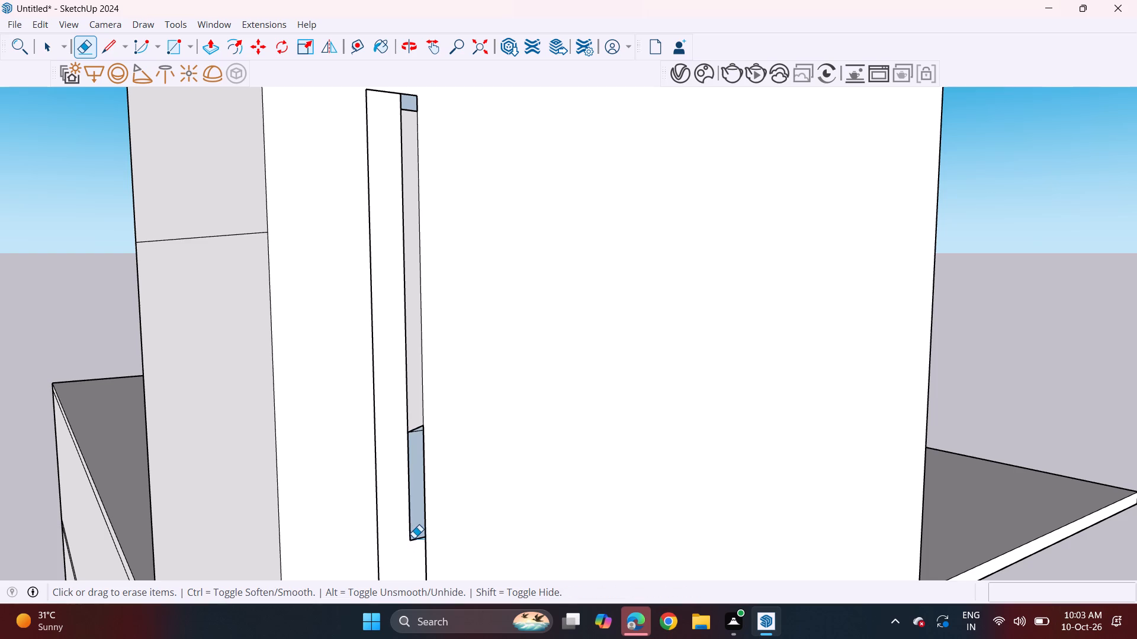
Examine the extended slot from the front, against the full feature wall and up close at its top.
{"action": "middle_click_drag", "start_coordinate": [508, 494], "coordinate": [351, 437]}
{"action": "scroll", "coordinate": [345, 418], "scroll_direction": "down", "scroll_amount": 9}
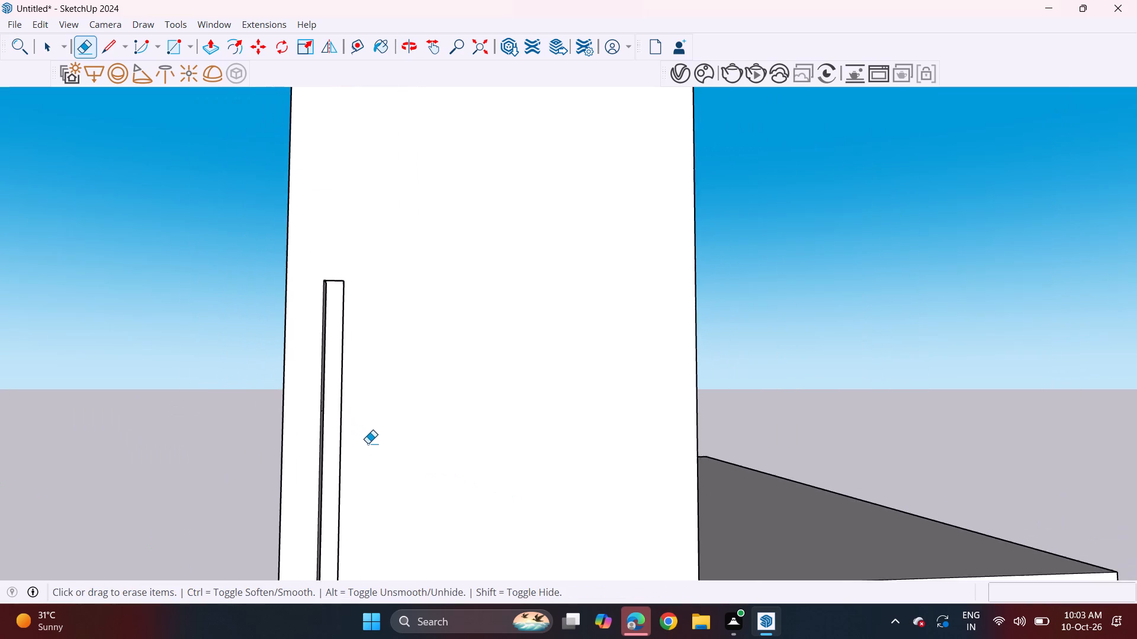
{"action": "scroll", "coordinate": [368, 443], "scroll_direction": "down", "scroll_amount": 4}
{"action": "middle_click_drag", "start_coordinate": [389, 461], "coordinate": [366, 340]}
{"action": "scroll", "coordinate": [366, 340], "scroll_direction": "down", "scroll_amount": 11}
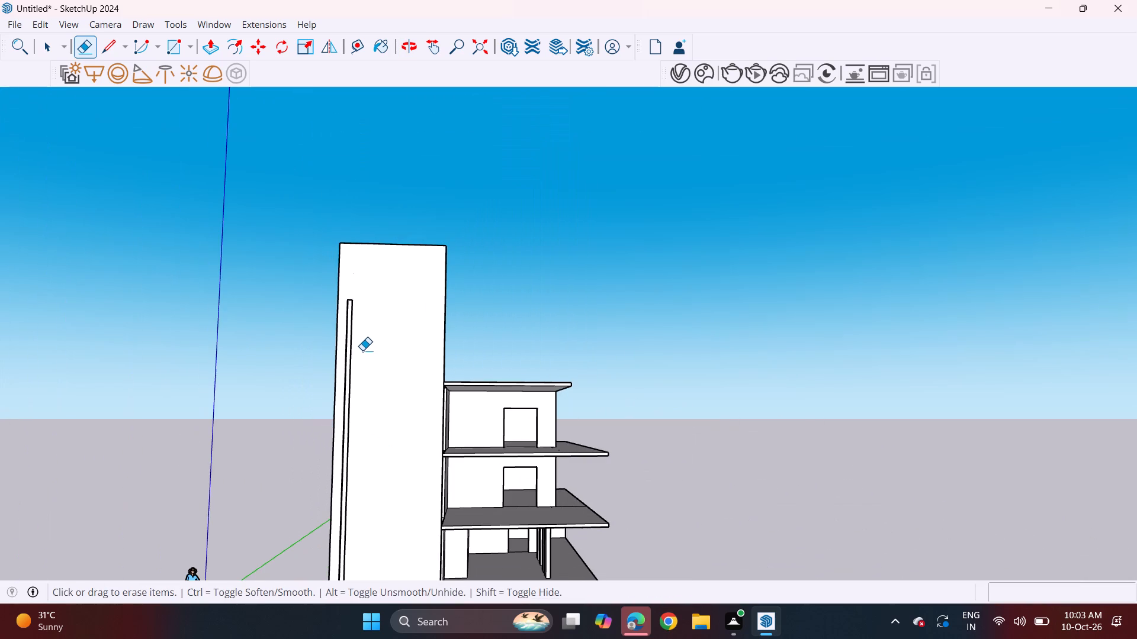
{"action": "middle_click_drag", "start_coordinate": [368, 335], "coordinate": [375, 359]}
{"action": "scroll", "coordinate": [372, 324], "scroll_direction": "up", "scroll_amount": 18}
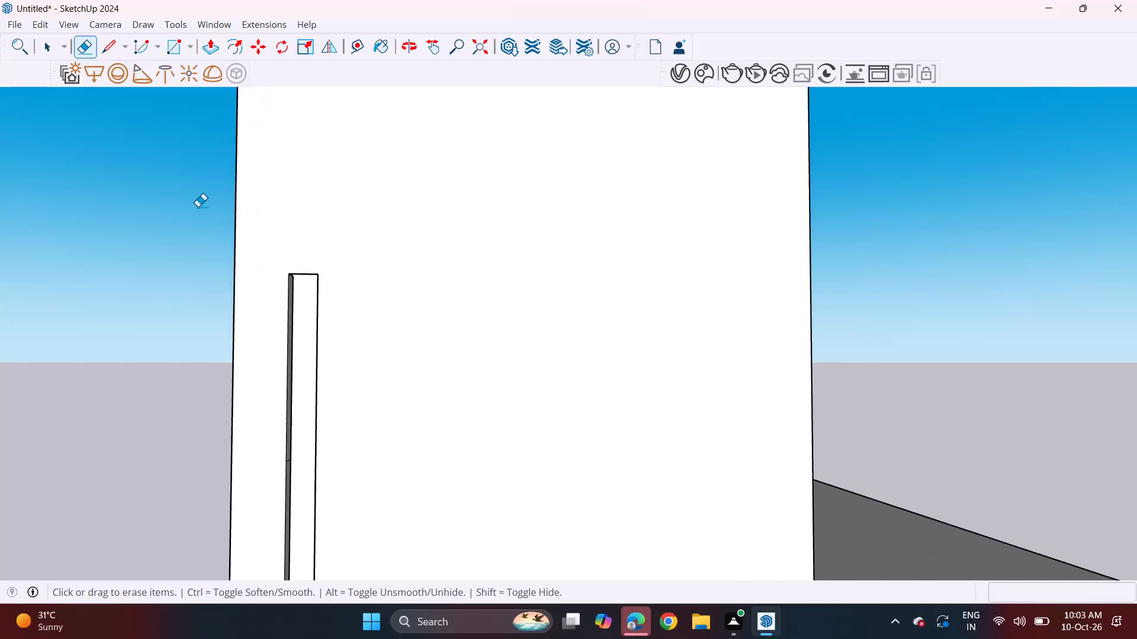
Draw two horizontal lines from the slot to the wall's right edge, one about 13' 4 13/16" long at the slot's top and another below it.
{"action": "left_click", "coordinate": [100, 55]}
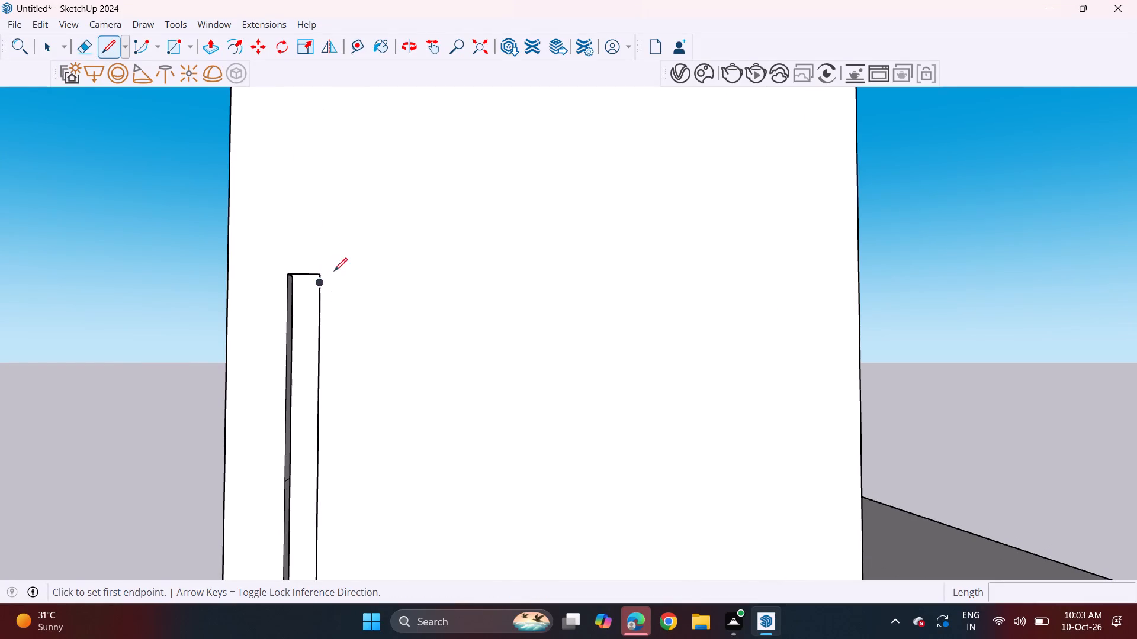
{"action": "left_click_drag", "start_coordinate": [317, 275], "coordinate": [342, 275]}
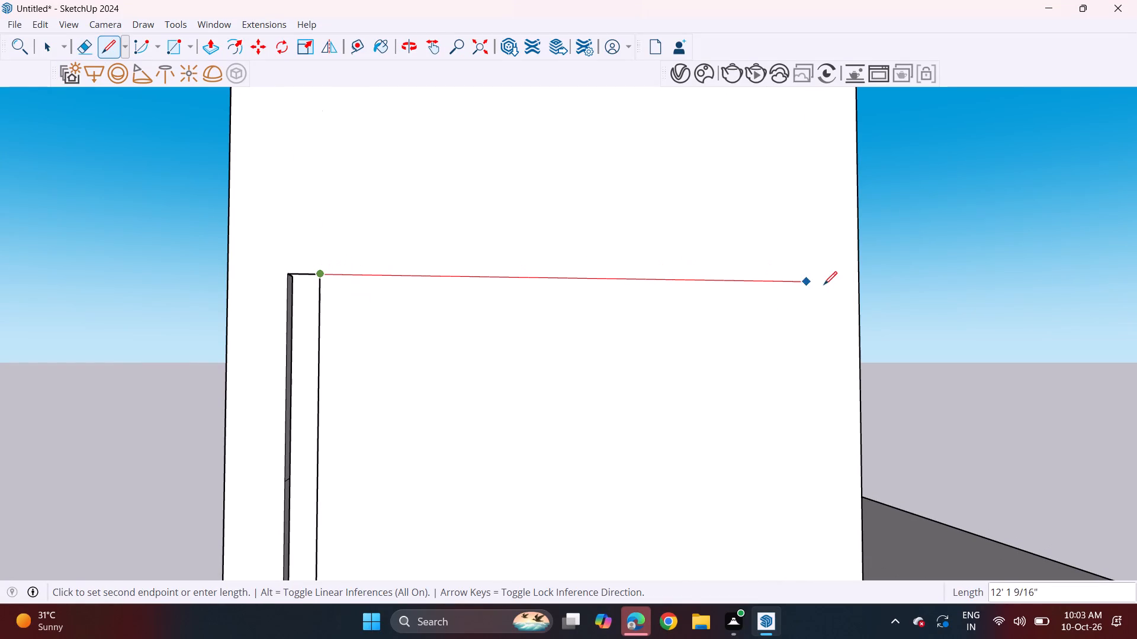
{"action": "left_click", "coordinate": [856, 288]}
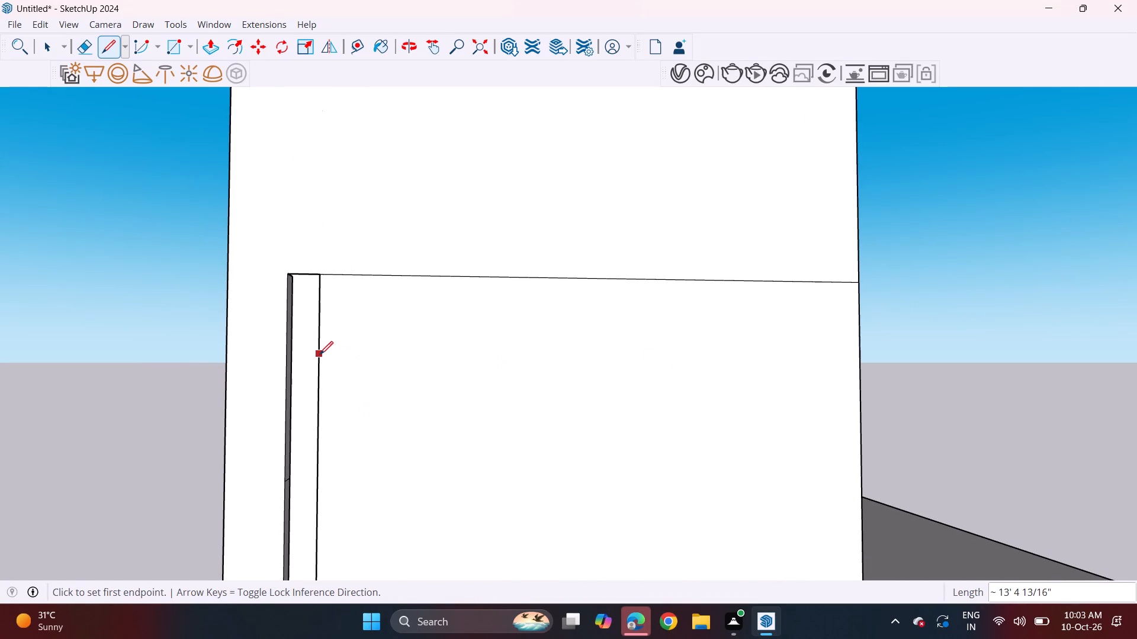
{"action": "left_click_drag", "start_coordinate": [320, 334], "coordinate": [330, 334]}
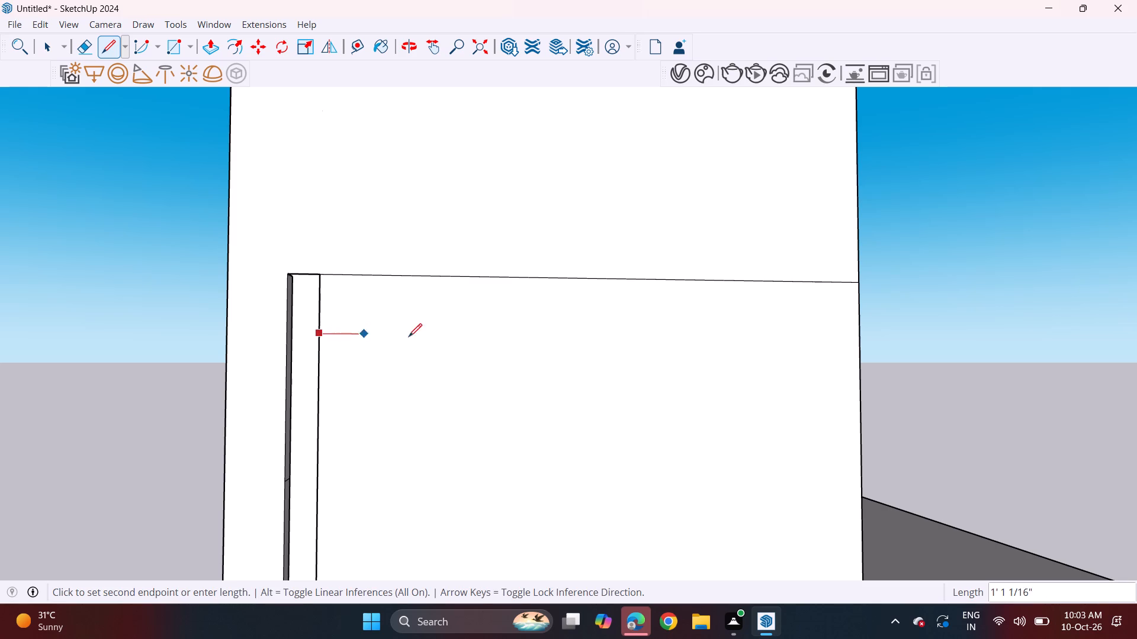
{"action": "left_click", "coordinate": [864, 340]}
{"action": "middle_click_drag", "start_coordinate": [939, 357], "coordinate": [848, 382]}
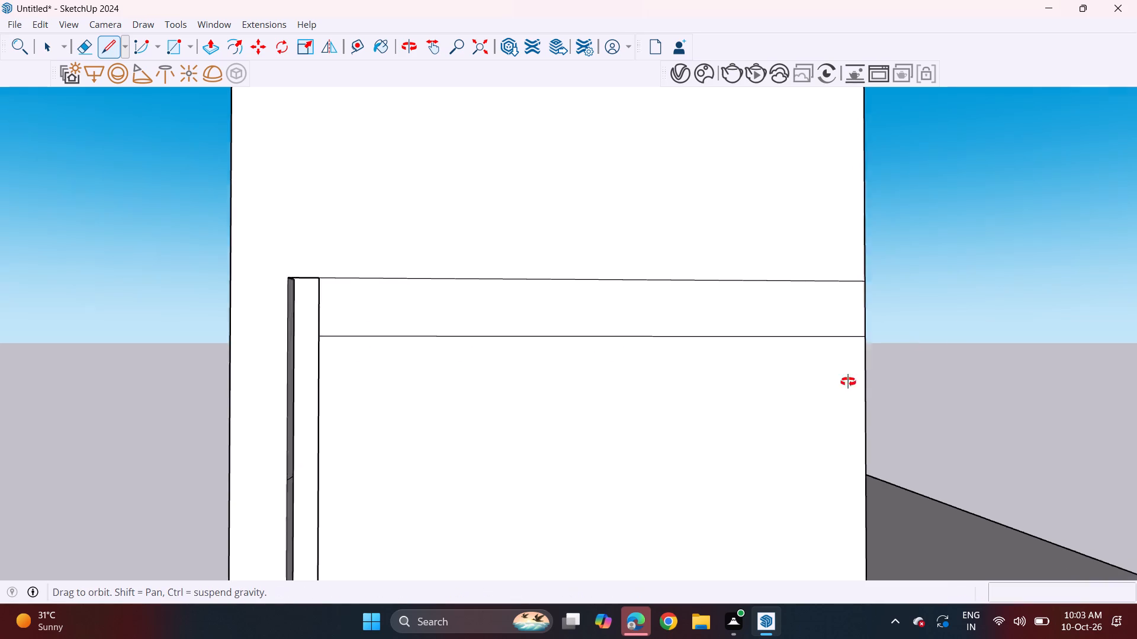
Push the strip between the two horizontal lines 6 7/16" inward to form a recessed horizontal band.
{"action": "middle_click_drag", "start_coordinate": [848, 382], "coordinate": [514, 424]}
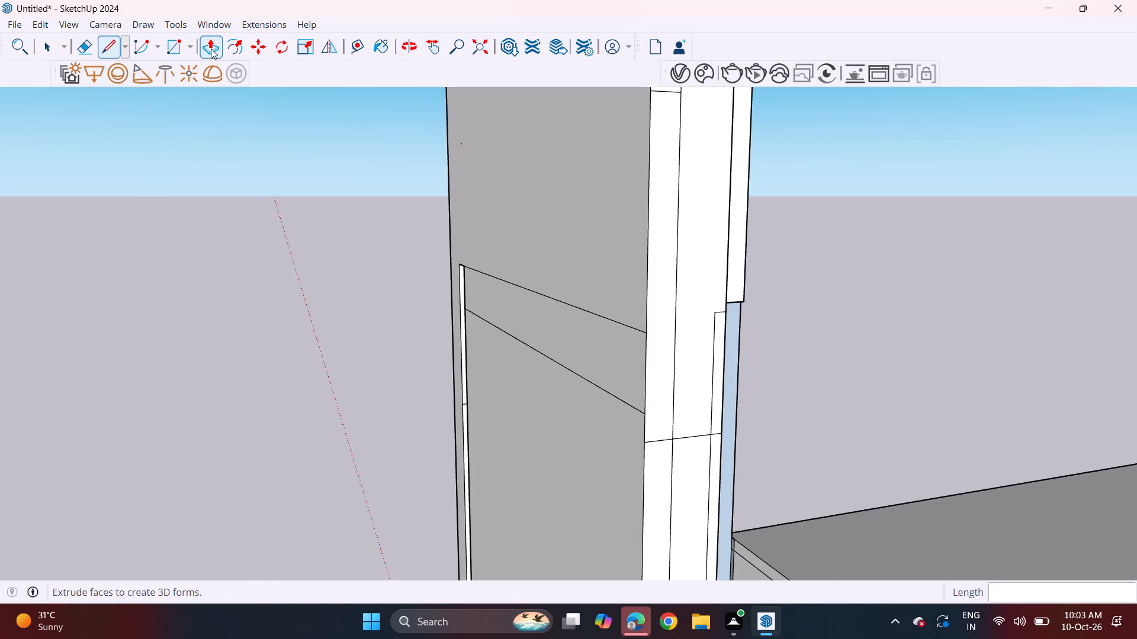
{"action": "left_click_drag", "start_coordinate": [211, 49], "coordinate": [217, 50]}
{"action": "left_click", "coordinate": [567, 346]}
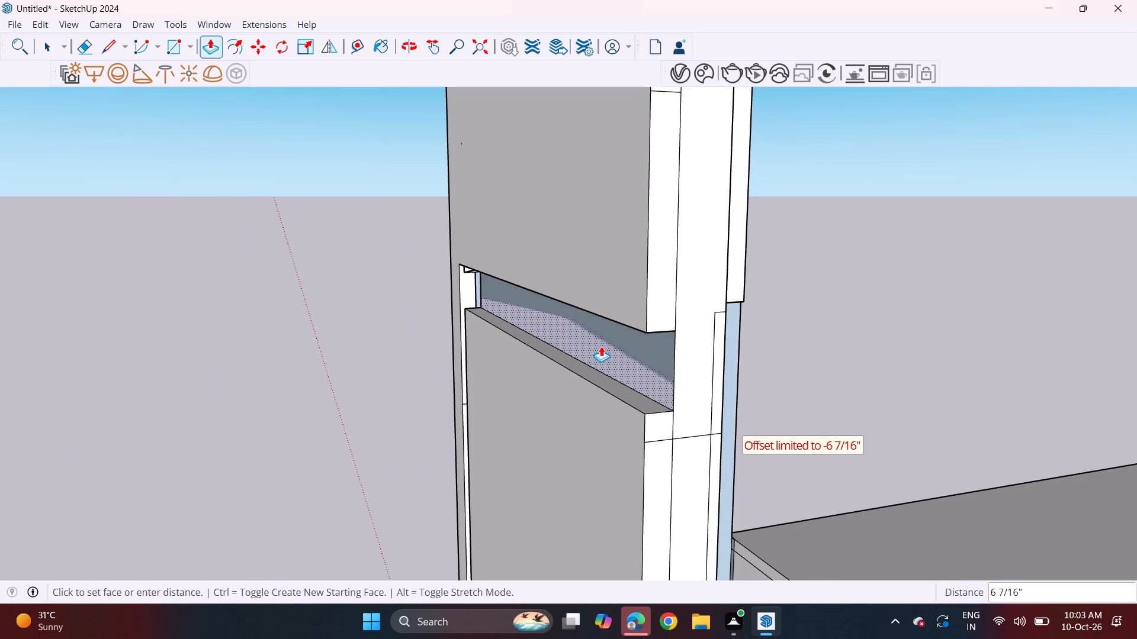
{"action": "left_click", "coordinate": [601, 346]}
Erase the leftover edges and the small corner faces where the recessed band meets the vertical slot.
{"action": "middle_click_drag", "start_coordinate": [599, 347], "coordinate": [1003, 282]}
{"action": "middle_click_drag", "start_coordinate": [370, 321], "coordinate": [378, 325]}
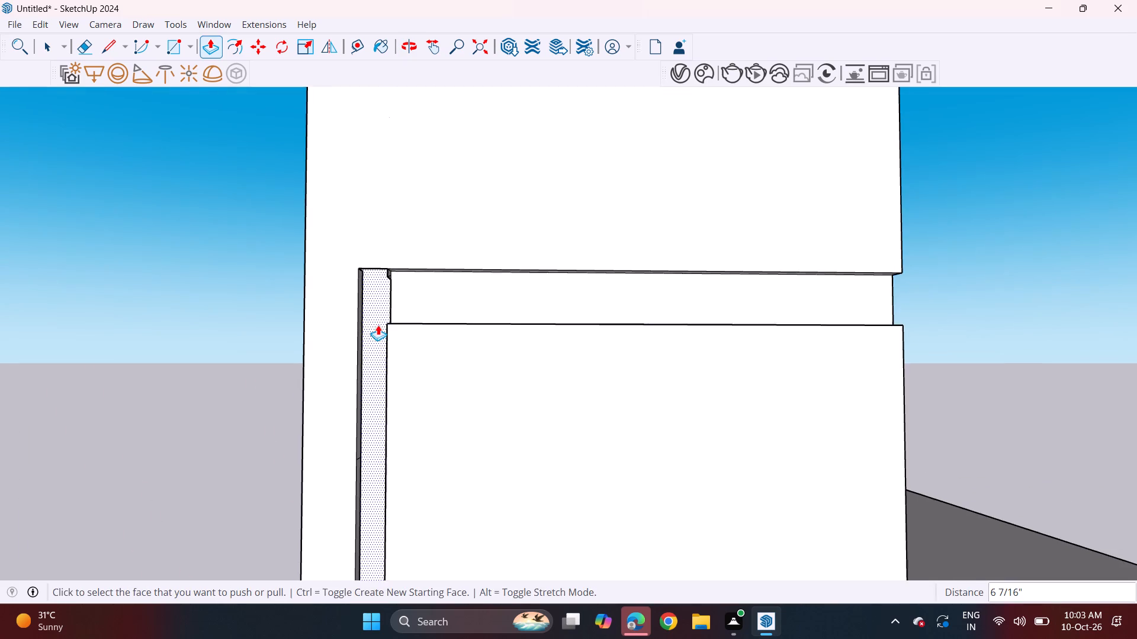
{"action": "middle_click_drag", "start_coordinate": [378, 325], "coordinate": [460, 347]}
{"action": "scroll", "coordinate": [400, 286], "scroll_direction": "up", "scroll_amount": 16}
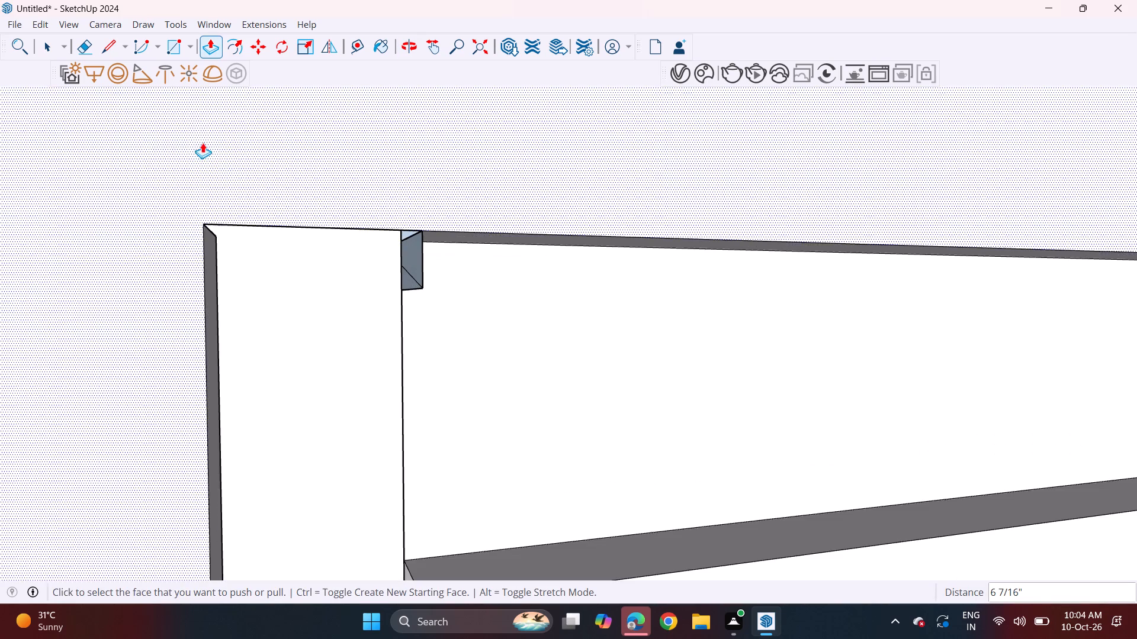
{"action": "left_click_drag", "start_coordinate": [80, 44], "coordinate": [89, 50]}
{"action": "left_click_drag", "start_coordinate": [414, 275], "coordinate": [431, 281]}
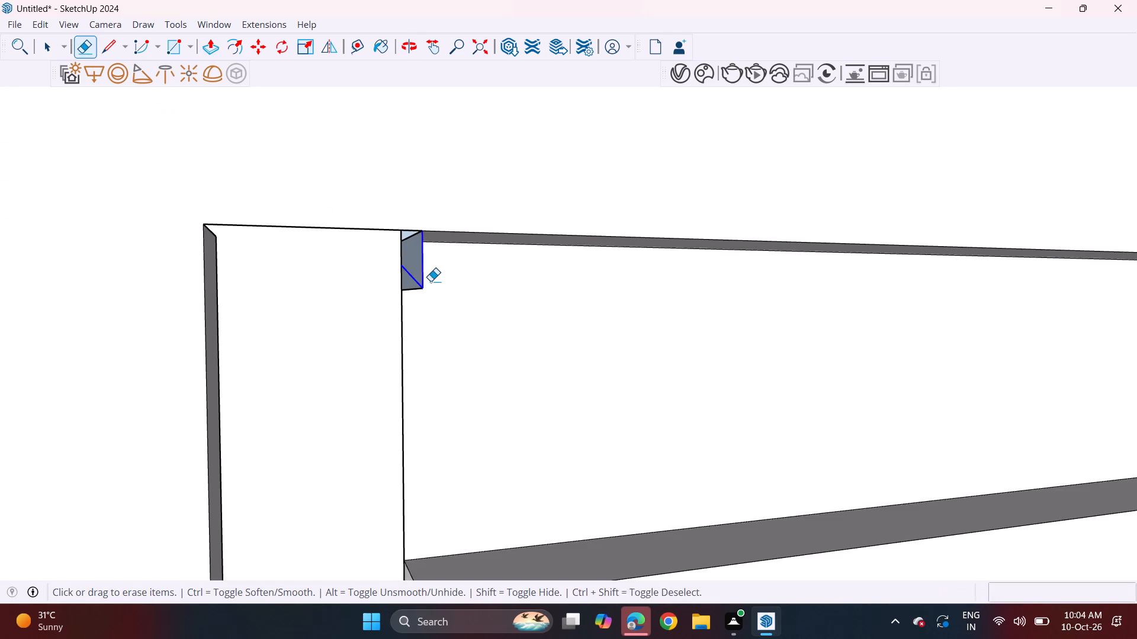
{"action": "left_click_drag", "start_coordinate": [431, 281], "coordinate": [436, 281]}
{"action": "left_click", "coordinate": [415, 289]}
{"action": "left_click_drag", "start_coordinate": [415, 289], "coordinate": [419, 299]}
{"action": "left_click_drag", "start_coordinate": [417, 285], "coordinate": [417, 294]}
{"action": "middle_click_drag", "start_coordinate": [547, 350], "coordinate": [421, 363]}
{"action": "scroll", "coordinate": [412, 337], "scroll_direction": "down", "scroll_amount": 19}
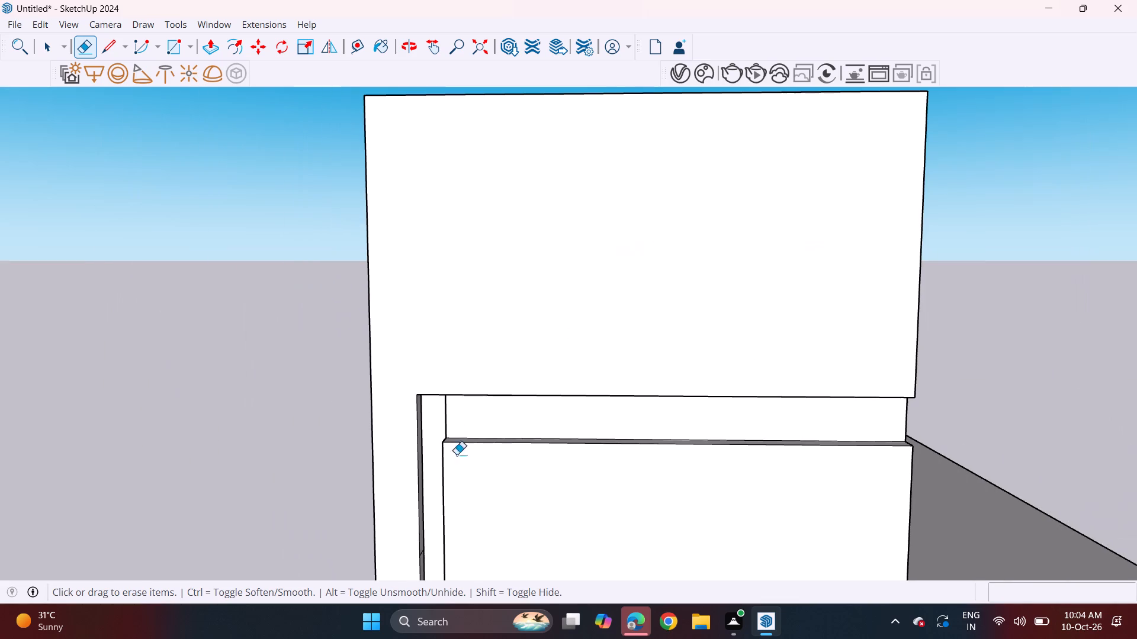
{"action": "left_click", "coordinate": [447, 430]}
Erase the leftover vertical edge closing the outer right end of the recessed band.
{"action": "middle_click_drag", "start_coordinate": [646, 459], "coordinate": [658, 411]}
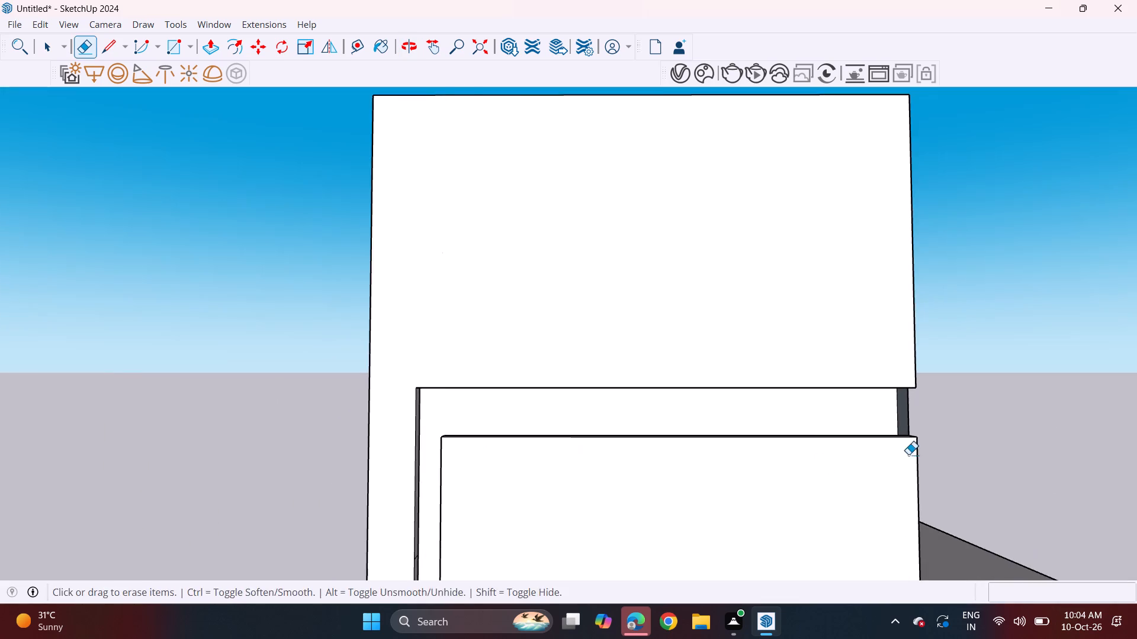
{"action": "middle_click_drag", "start_coordinate": [892, 461], "coordinate": [551, 489]}
{"action": "middle_click_drag", "start_coordinate": [578, 483], "coordinate": [820, 440]}
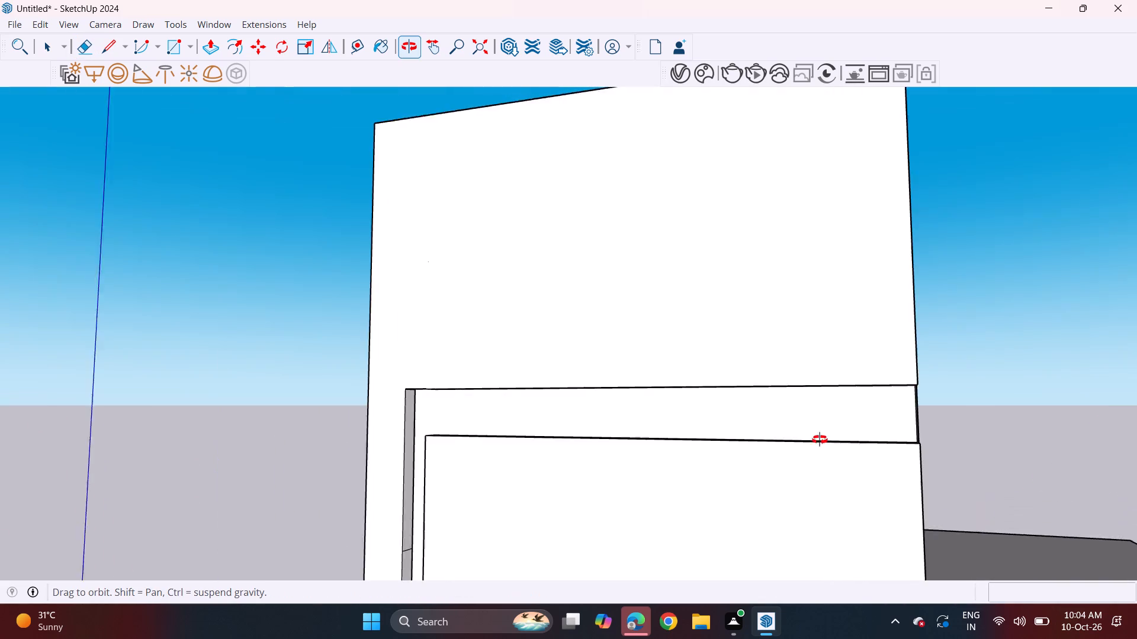
{"action": "middle_click_drag", "start_coordinate": [820, 440], "coordinate": [722, 448]}
{"action": "scroll", "coordinate": [826, 448], "scroll_direction": "up", "scroll_amount": 3}
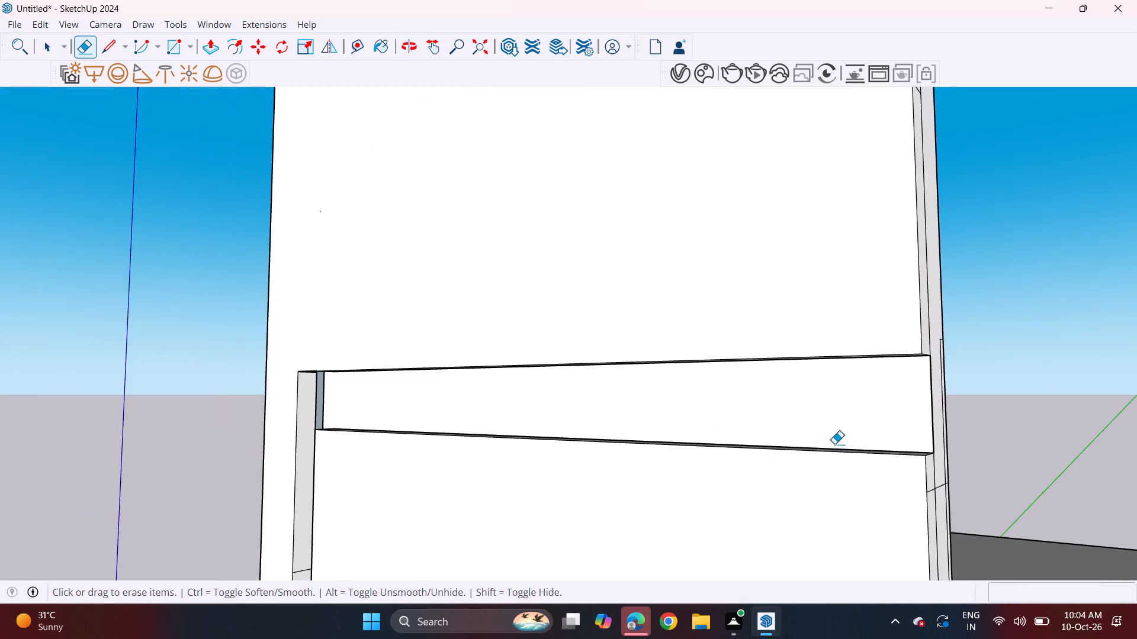
{"action": "scroll", "coordinate": [834, 444], "scroll_direction": "up", "scroll_amount": 2}
{"action": "middle_click_drag", "start_coordinate": [832, 444], "coordinate": [1093, 414]}
{"action": "left_click", "coordinate": [921, 404]}
{"action": "left_click", "coordinate": [951, 408]}
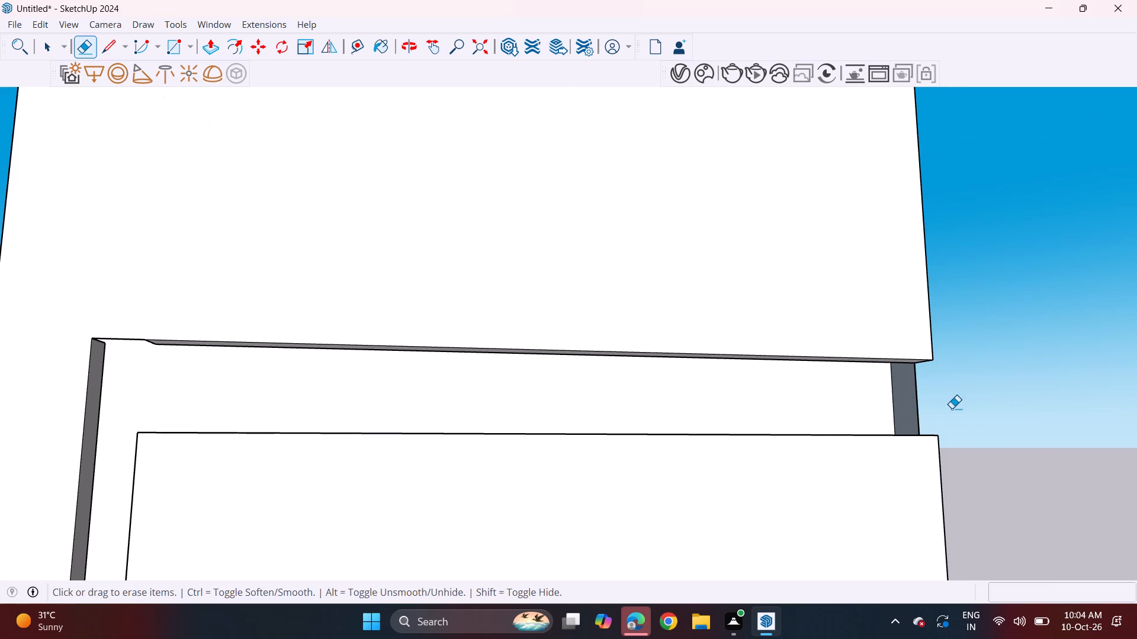
{"action": "left_click", "coordinate": [920, 415]}
{"action": "left_click_drag", "start_coordinate": [929, 414], "coordinate": [937, 412]}
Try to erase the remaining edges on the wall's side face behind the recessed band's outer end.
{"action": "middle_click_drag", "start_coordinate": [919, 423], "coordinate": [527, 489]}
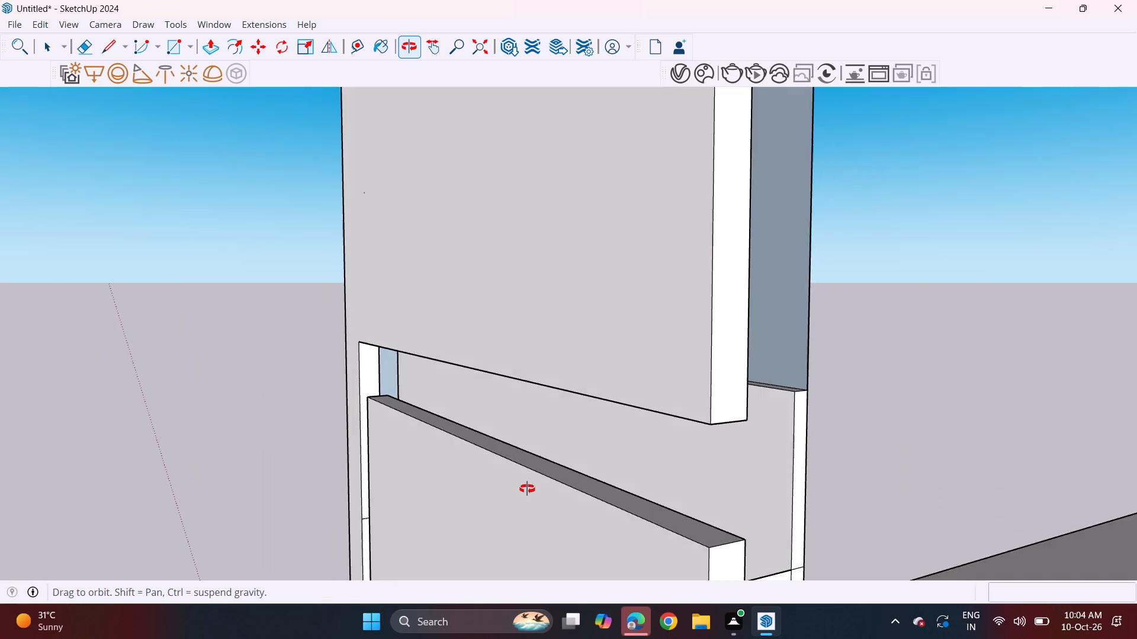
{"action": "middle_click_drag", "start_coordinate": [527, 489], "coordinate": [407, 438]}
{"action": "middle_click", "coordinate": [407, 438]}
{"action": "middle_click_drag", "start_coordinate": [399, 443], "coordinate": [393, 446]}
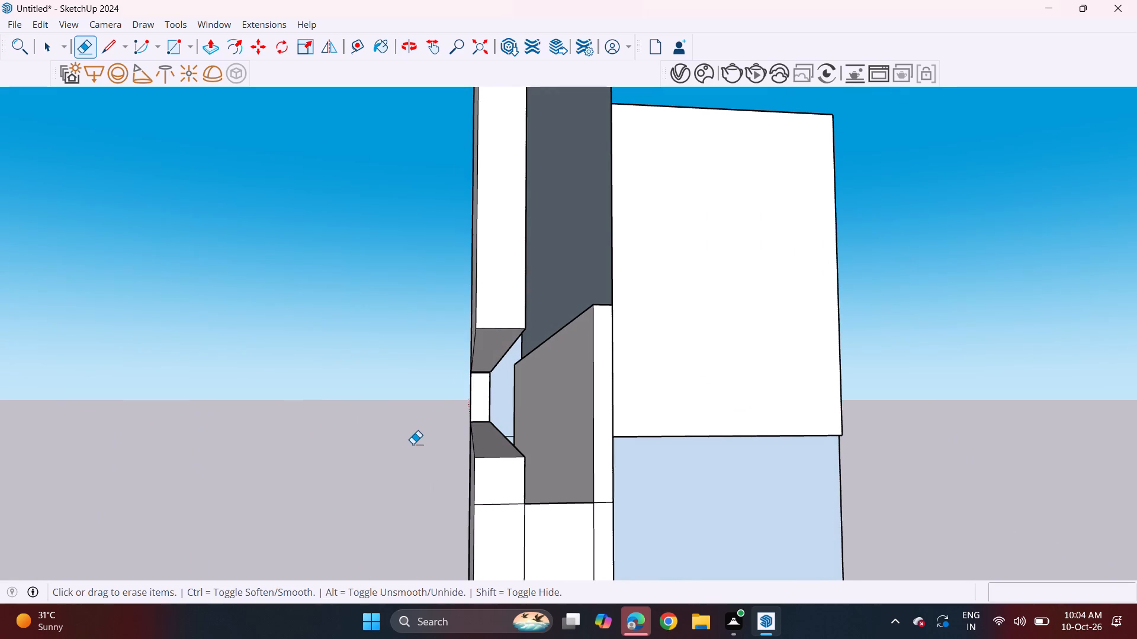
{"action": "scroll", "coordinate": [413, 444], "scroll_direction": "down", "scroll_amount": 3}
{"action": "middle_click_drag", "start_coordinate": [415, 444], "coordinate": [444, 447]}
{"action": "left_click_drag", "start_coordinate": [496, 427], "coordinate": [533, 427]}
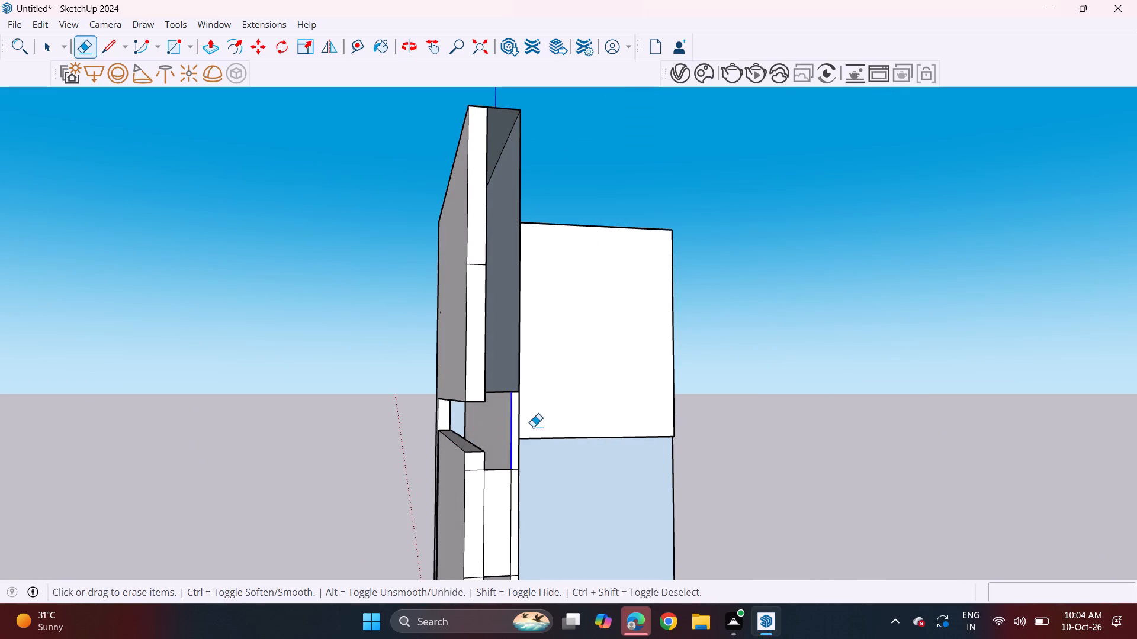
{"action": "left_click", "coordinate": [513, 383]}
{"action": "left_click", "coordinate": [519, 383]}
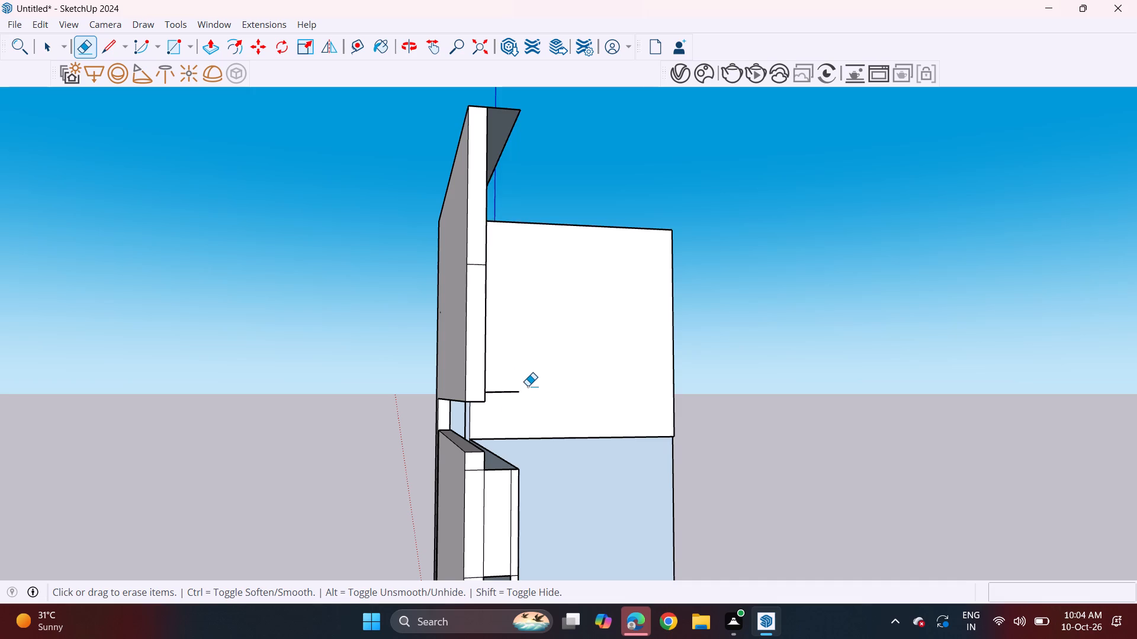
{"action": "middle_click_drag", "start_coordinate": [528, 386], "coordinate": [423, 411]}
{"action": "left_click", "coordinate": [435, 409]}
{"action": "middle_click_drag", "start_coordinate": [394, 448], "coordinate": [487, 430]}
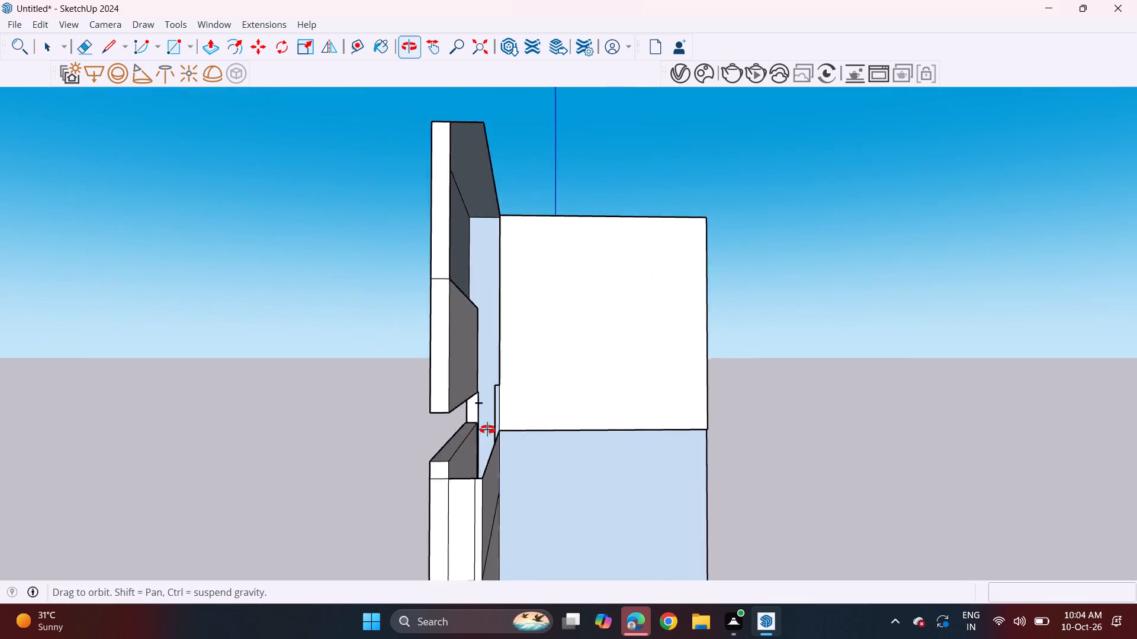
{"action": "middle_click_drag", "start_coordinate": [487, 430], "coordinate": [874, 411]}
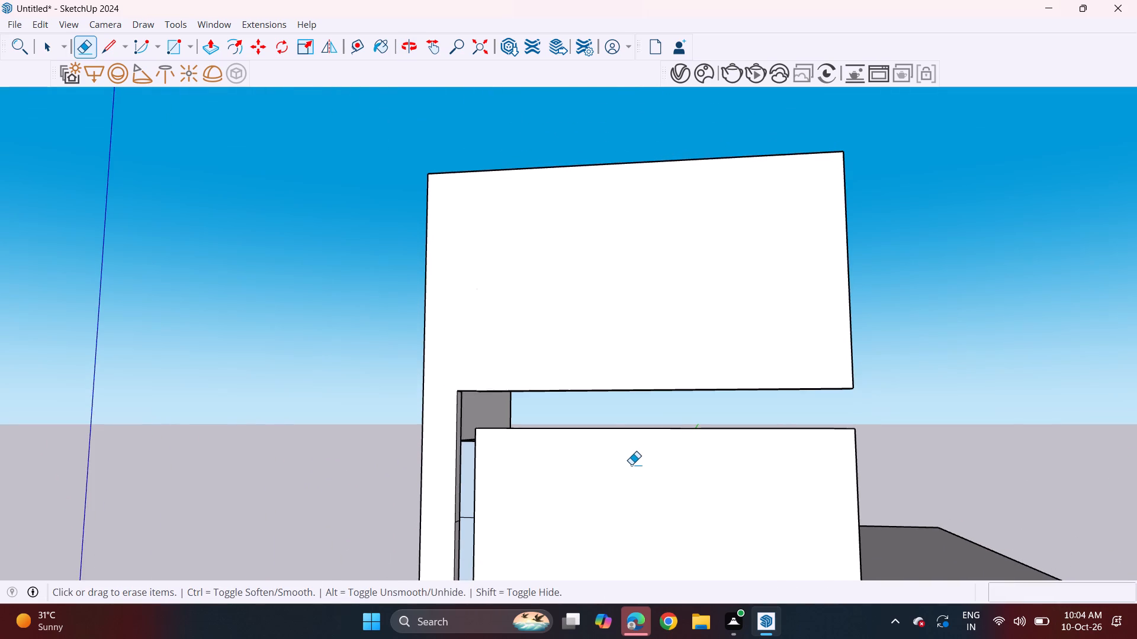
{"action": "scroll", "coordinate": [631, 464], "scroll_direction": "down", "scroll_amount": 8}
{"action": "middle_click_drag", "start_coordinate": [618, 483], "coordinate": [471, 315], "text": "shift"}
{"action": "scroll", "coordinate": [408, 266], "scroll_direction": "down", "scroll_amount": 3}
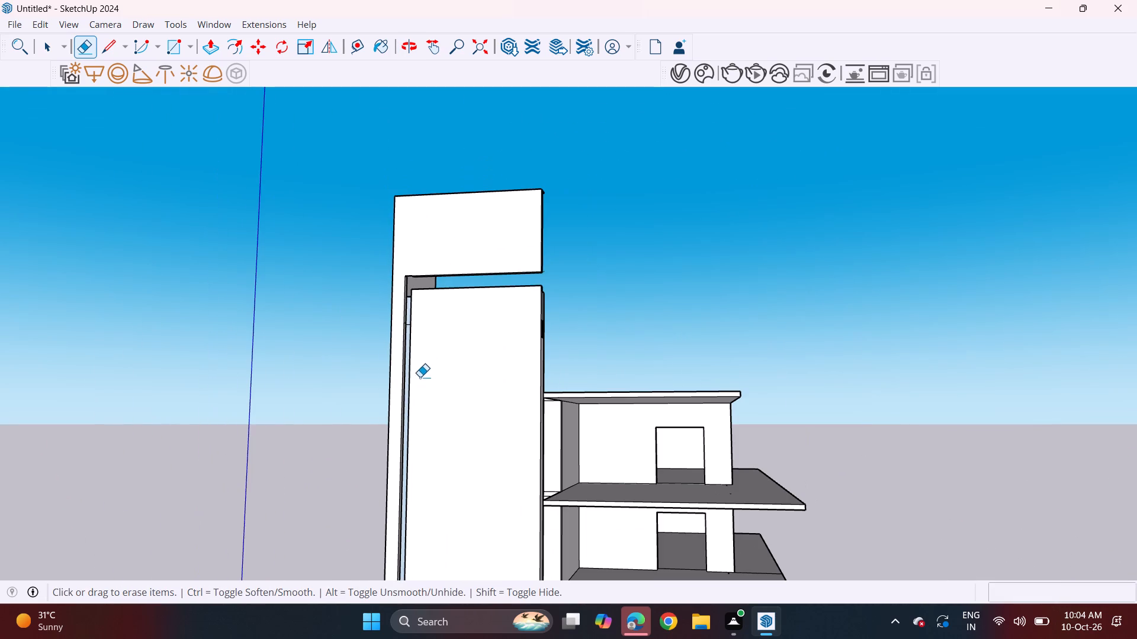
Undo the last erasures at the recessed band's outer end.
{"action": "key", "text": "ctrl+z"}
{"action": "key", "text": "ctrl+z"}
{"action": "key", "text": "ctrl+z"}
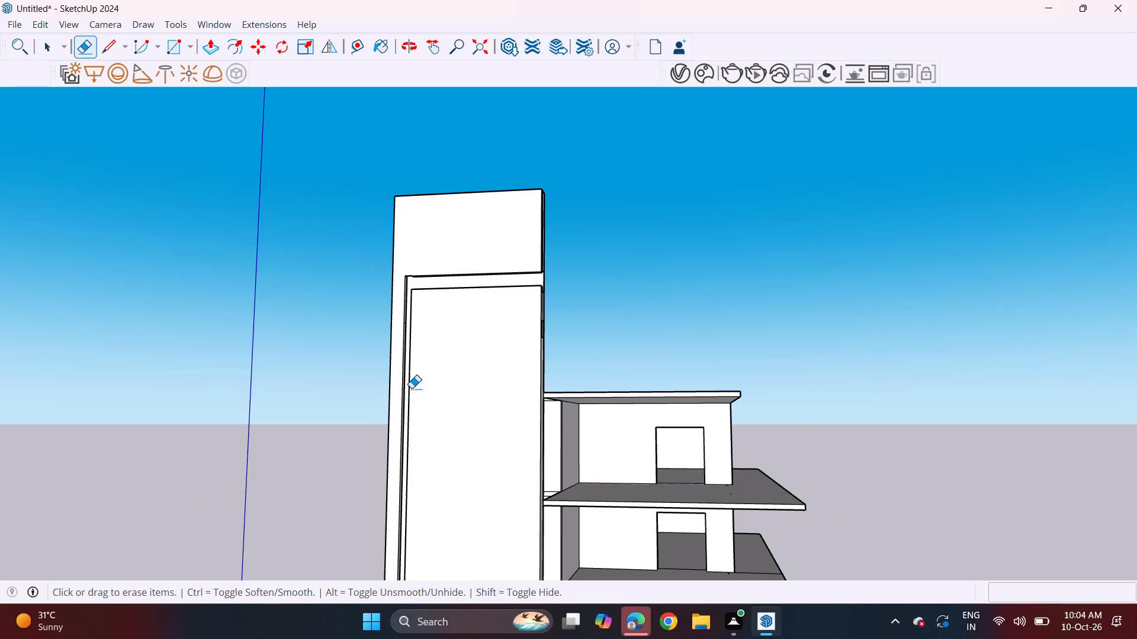
Draw a line about 14' 1 3/4" long from the band's outer end to the slot's inner corner, continuing 1' 4 13/16" down the slot's edge.
{"action": "middle_click_drag", "start_coordinate": [574, 317], "coordinate": [171, 380]}
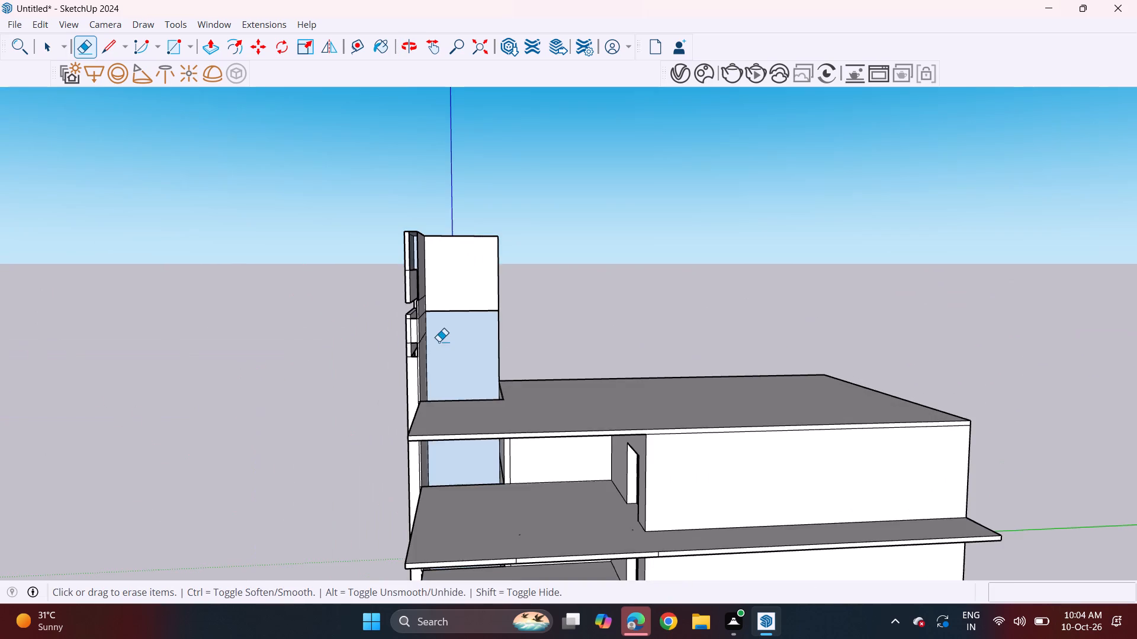
{"action": "scroll", "coordinate": [412, 323], "scroll_direction": "up", "scroll_amount": 2}
{"action": "middle_click_drag", "start_coordinate": [374, 307], "coordinate": [576, 308]}
{"action": "scroll", "coordinate": [507, 308], "scroll_direction": "up", "scroll_amount": 3}
{"action": "middle_click_drag", "start_coordinate": [413, 324], "coordinate": [535, 305]}
{"action": "scroll", "coordinate": [413, 324], "scroll_direction": "up", "scroll_amount": 1}
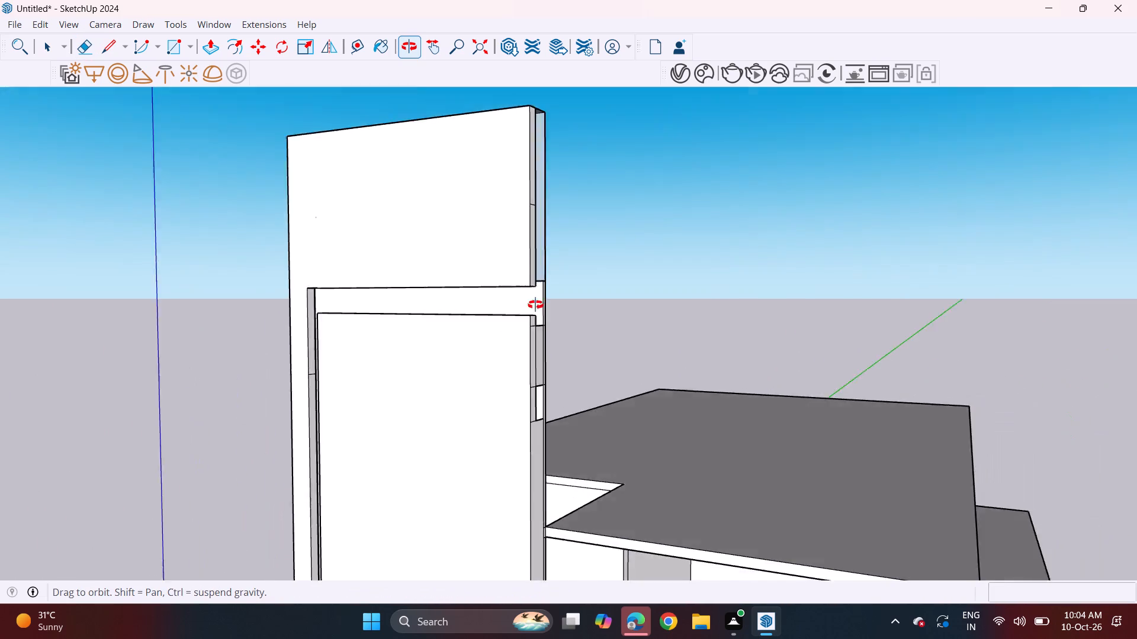
{"action": "middle_click_drag", "start_coordinate": [535, 305], "coordinate": [625, 292]}
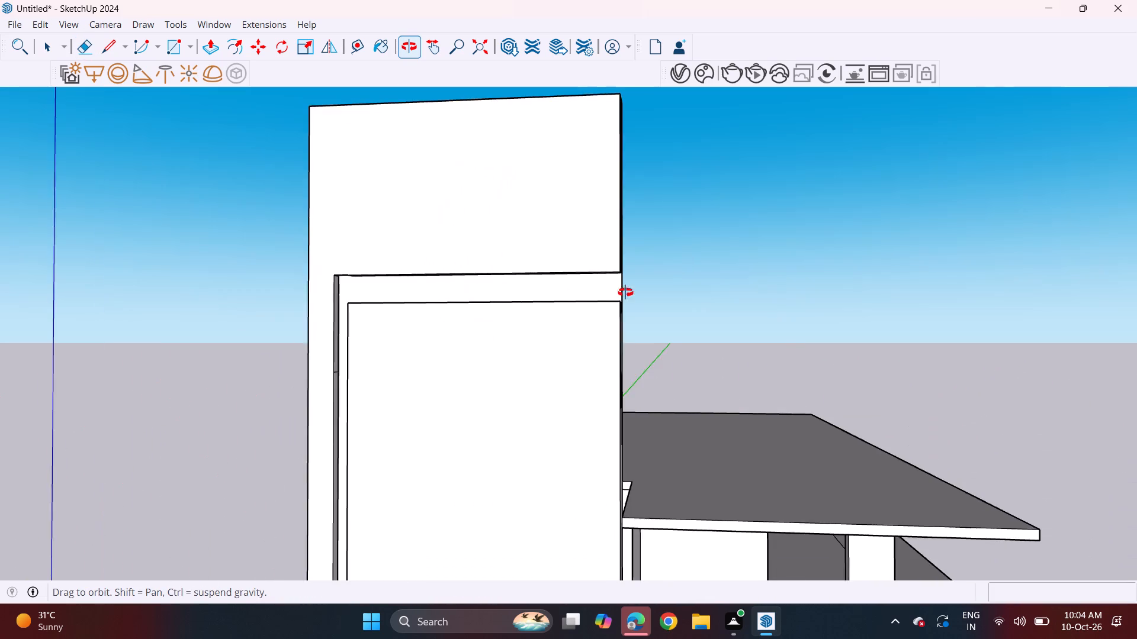
{"action": "middle_click_drag", "start_coordinate": [625, 292], "coordinate": [641, 292]}
{"action": "left_click", "coordinate": [117, 51]}
{"action": "middle_click", "coordinate": [595, 261]}
{"action": "scroll", "coordinate": [595, 261], "scroll_direction": "up", "scroll_amount": 2}
{"action": "middle_click_drag", "start_coordinate": [680, 302], "coordinate": [534, 297]}
{"action": "scroll", "coordinate": [593, 273], "scroll_direction": "up", "scroll_amount": 4}
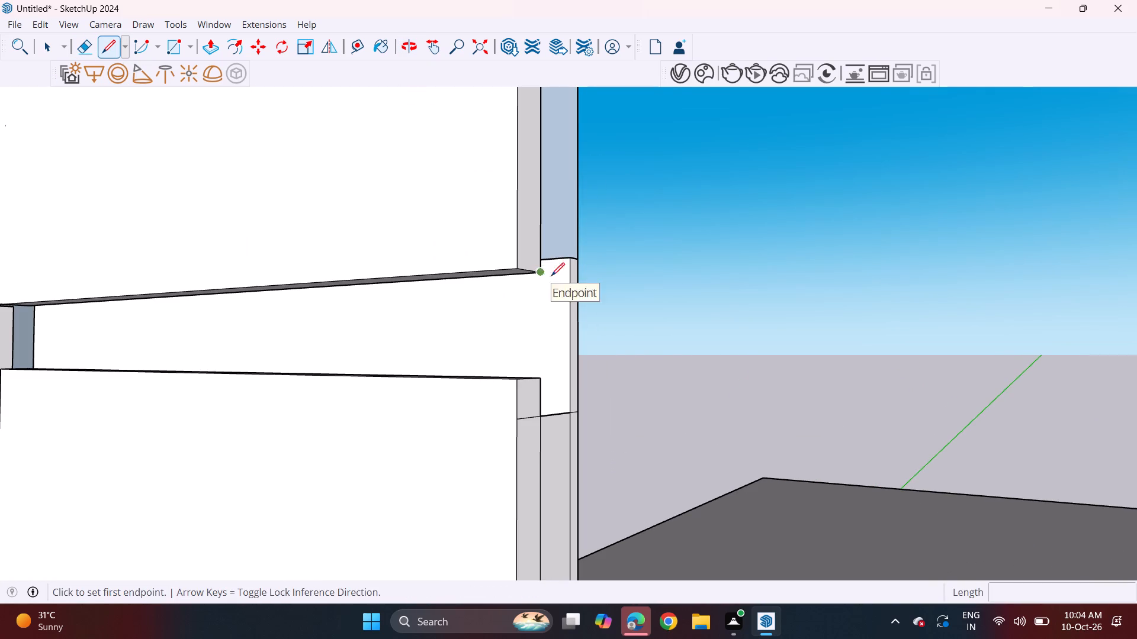
{"action": "left_click", "coordinate": [569, 276]}
{"action": "middle_click_drag", "start_coordinate": [400, 299], "coordinate": [695, 244]}
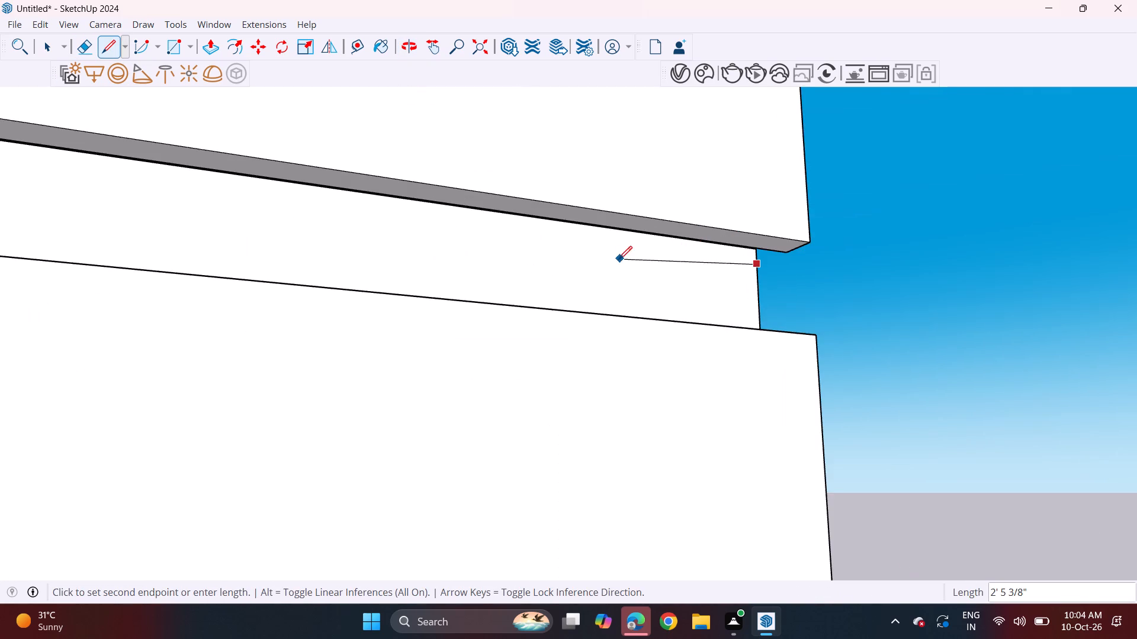
{"action": "scroll", "coordinate": [618, 259], "scroll_direction": "down", "scroll_amount": 7}
{"action": "middle_click_drag", "start_coordinate": [383, 234], "coordinate": [471, 328], "text": "shift"}
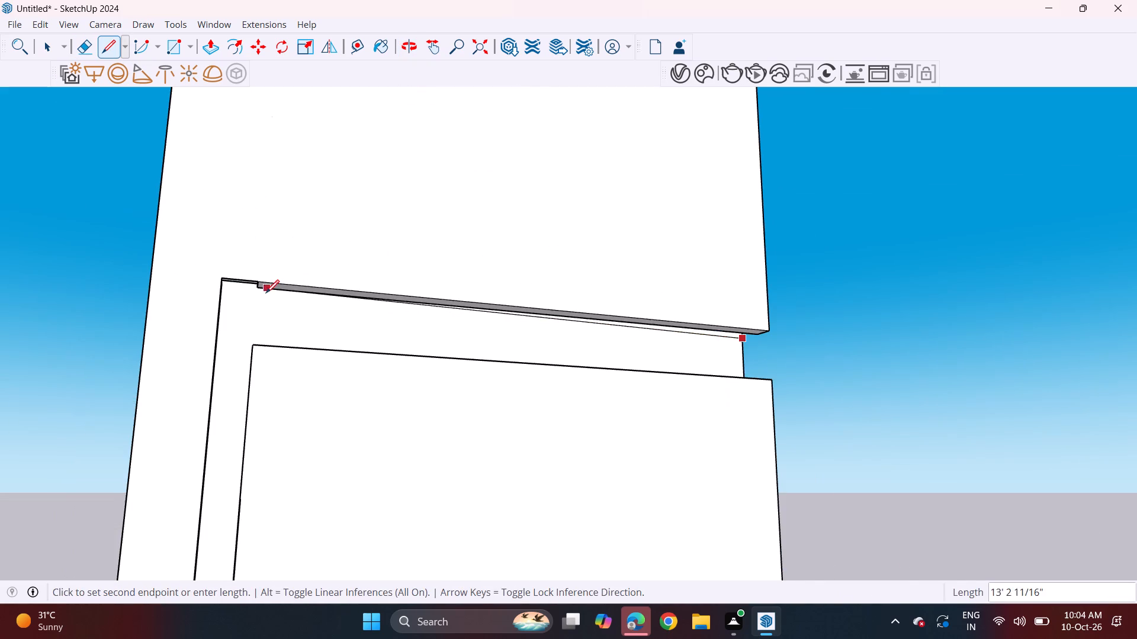
{"action": "middle_click_drag", "start_coordinate": [266, 293], "coordinate": [172, 312]}
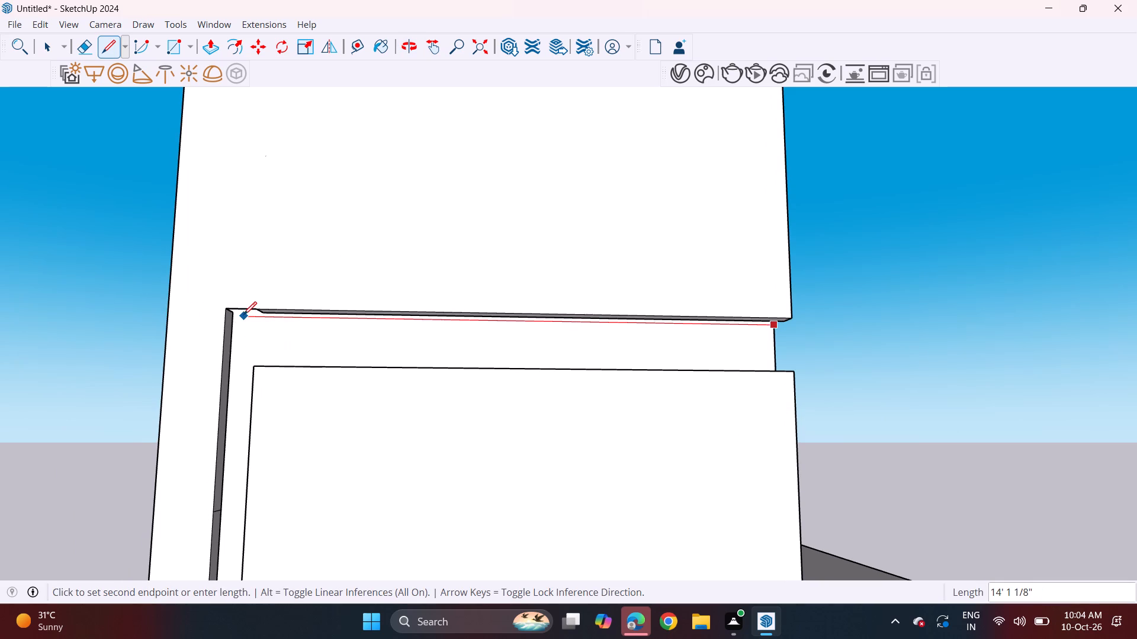
{"action": "scroll", "coordinate": [237, 311], "scroll_direction": "up", "scroll_amount": 8}
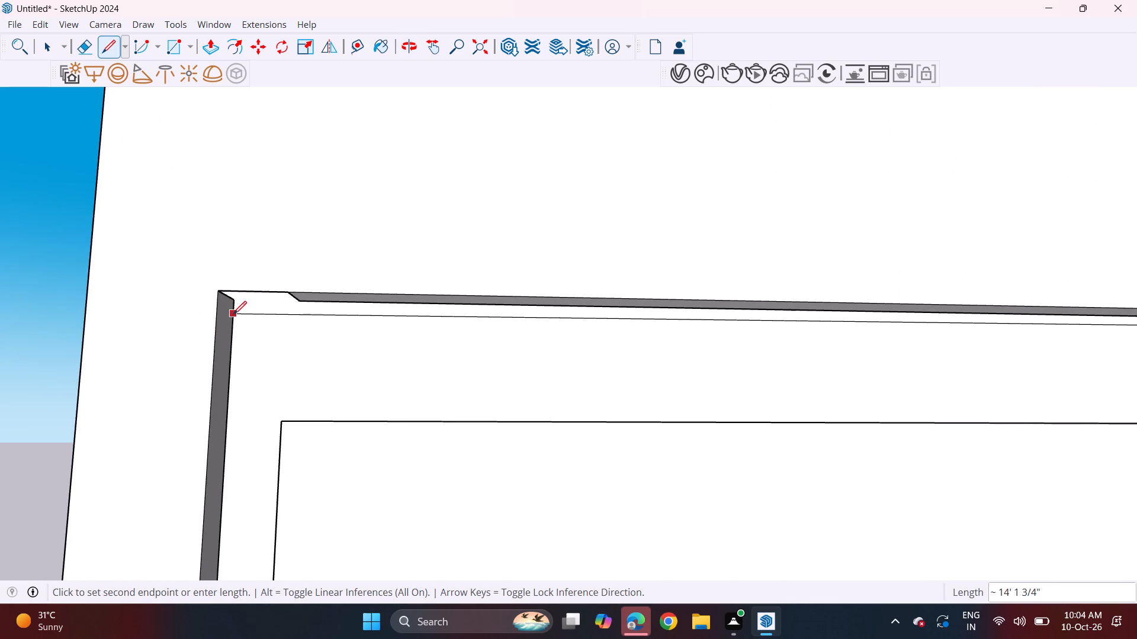
{"action": "scroll", "coordinate": [233, 314], "scroll_direction": "up", "scroll_amount": 8}
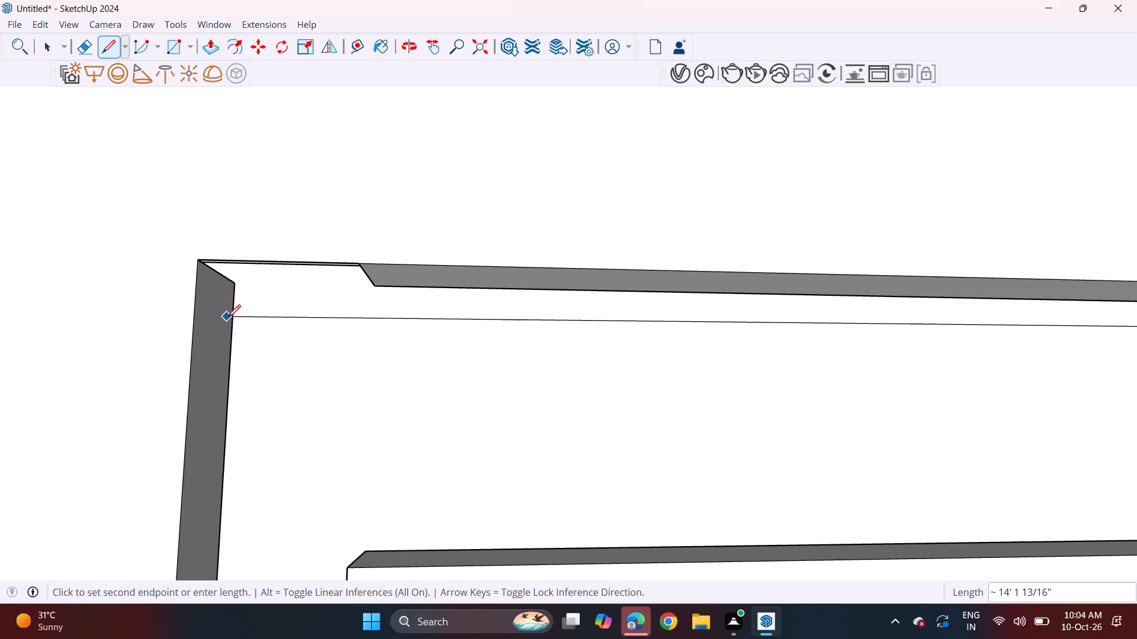
{"action": "left_click", "coordinate": [238, 287]}
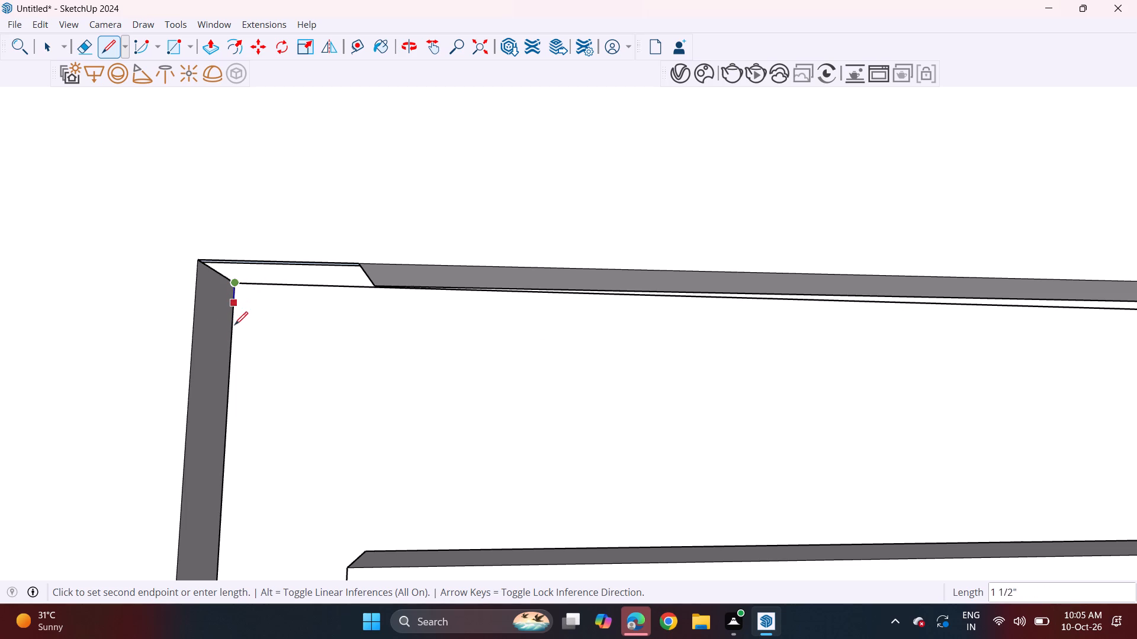
{"action": "left_click", "coordinate": [222, 556]}
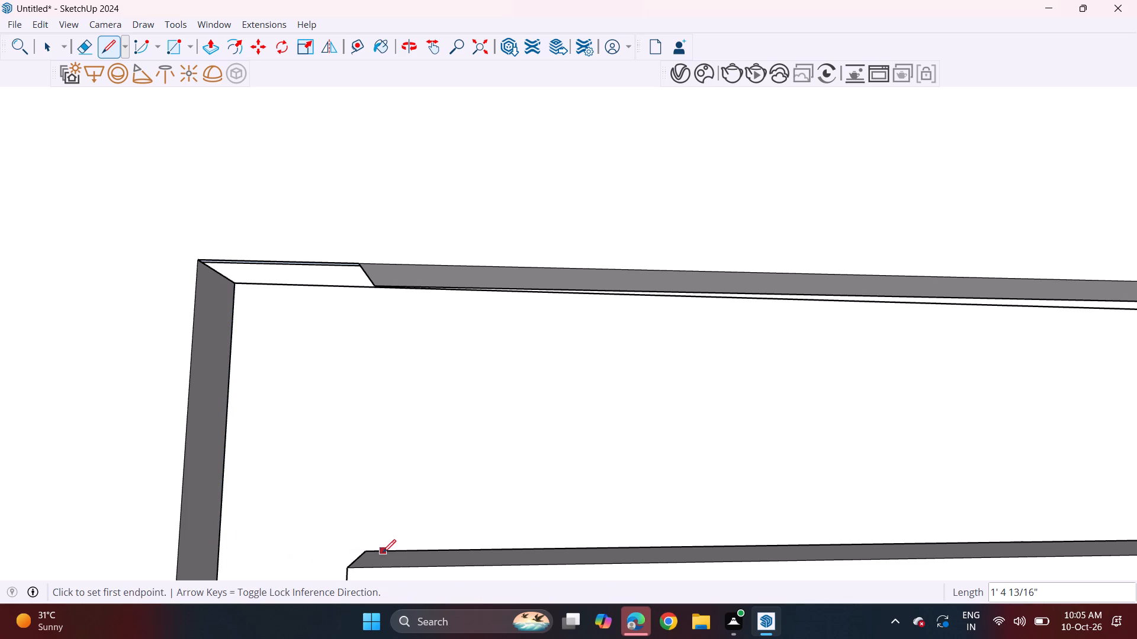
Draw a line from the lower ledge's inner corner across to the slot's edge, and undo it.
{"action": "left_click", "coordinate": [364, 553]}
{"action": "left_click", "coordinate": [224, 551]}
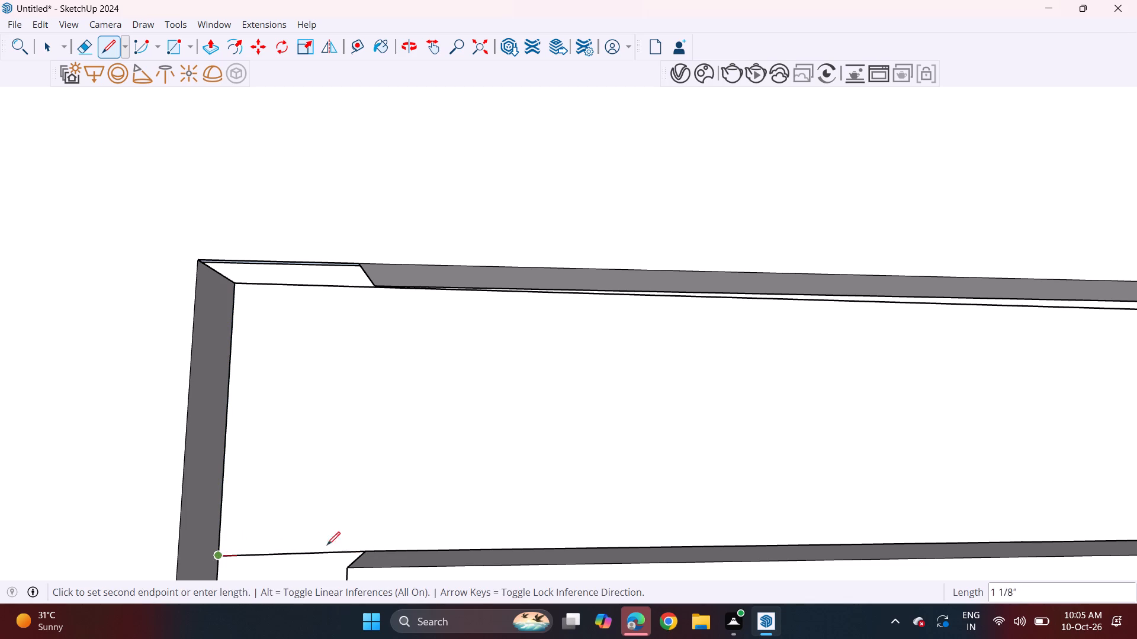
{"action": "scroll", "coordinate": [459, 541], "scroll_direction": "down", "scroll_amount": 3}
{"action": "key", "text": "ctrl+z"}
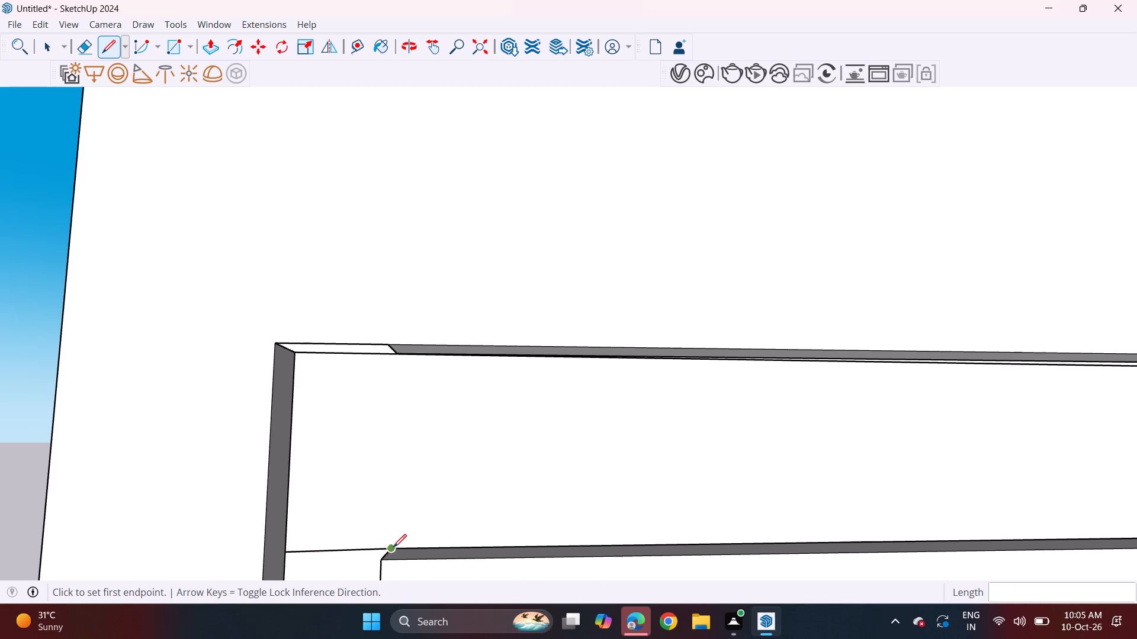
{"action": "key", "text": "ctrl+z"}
Draw a line about 8 11/16" long from the lower ledge's inner corner straight across to the slot's far edge.
{"action": "left_click", "coordinate": [395, 548]}
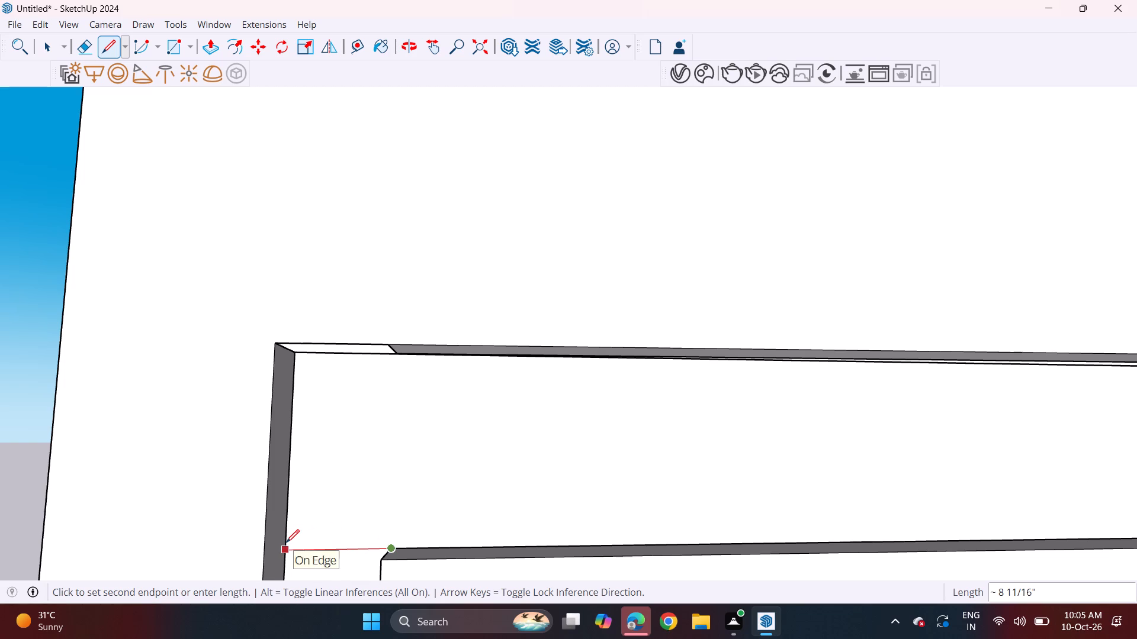
{"action": "left_click", "coordinate": [286, 543]}
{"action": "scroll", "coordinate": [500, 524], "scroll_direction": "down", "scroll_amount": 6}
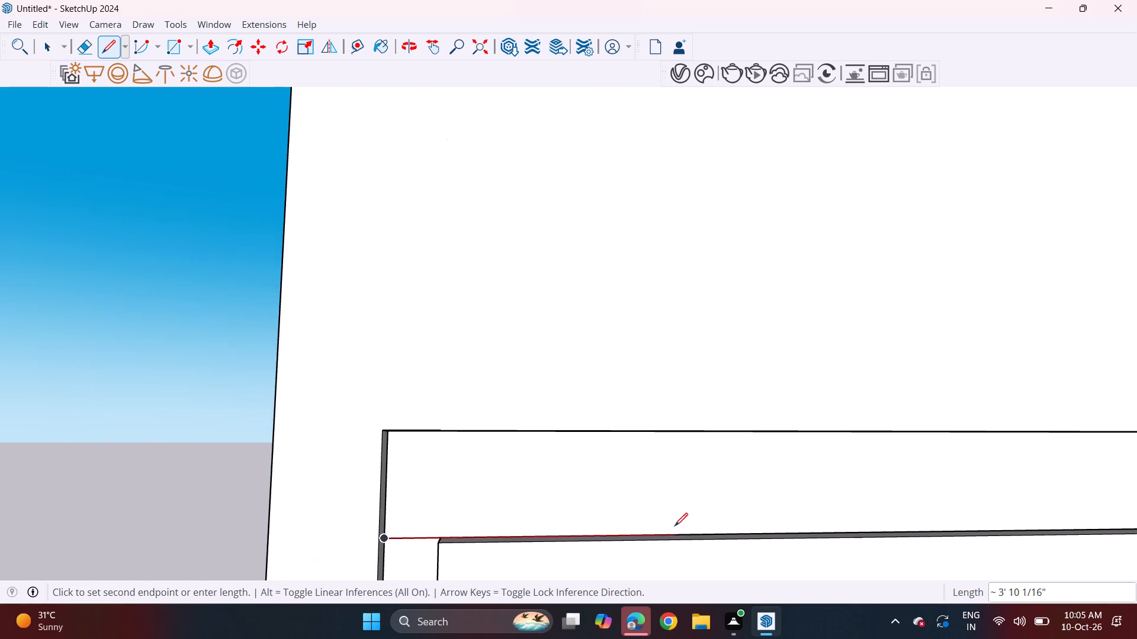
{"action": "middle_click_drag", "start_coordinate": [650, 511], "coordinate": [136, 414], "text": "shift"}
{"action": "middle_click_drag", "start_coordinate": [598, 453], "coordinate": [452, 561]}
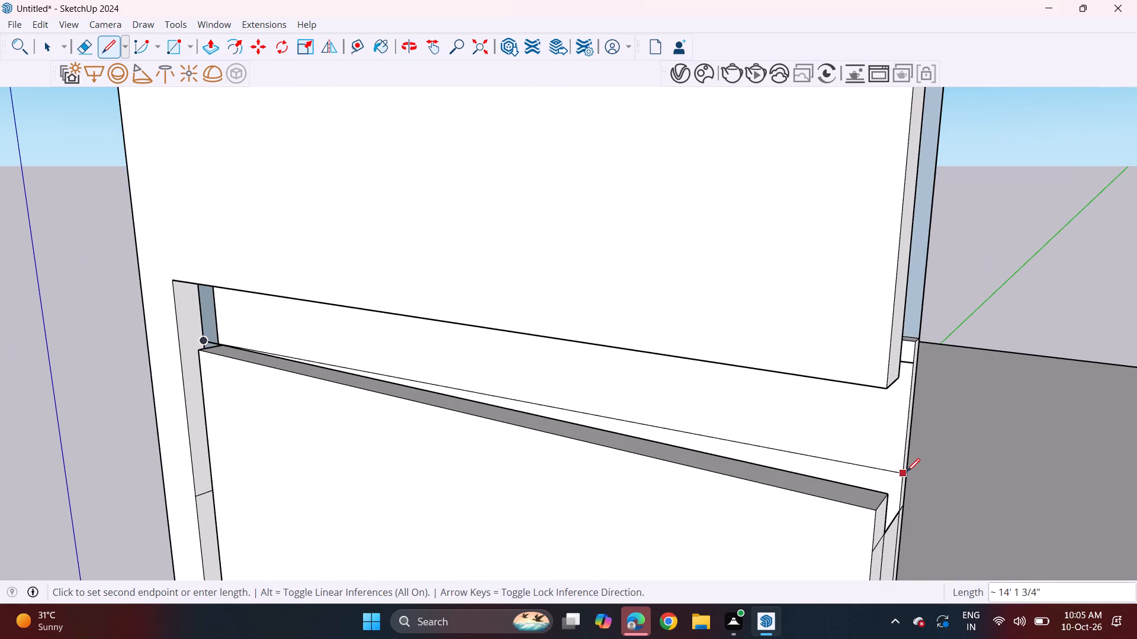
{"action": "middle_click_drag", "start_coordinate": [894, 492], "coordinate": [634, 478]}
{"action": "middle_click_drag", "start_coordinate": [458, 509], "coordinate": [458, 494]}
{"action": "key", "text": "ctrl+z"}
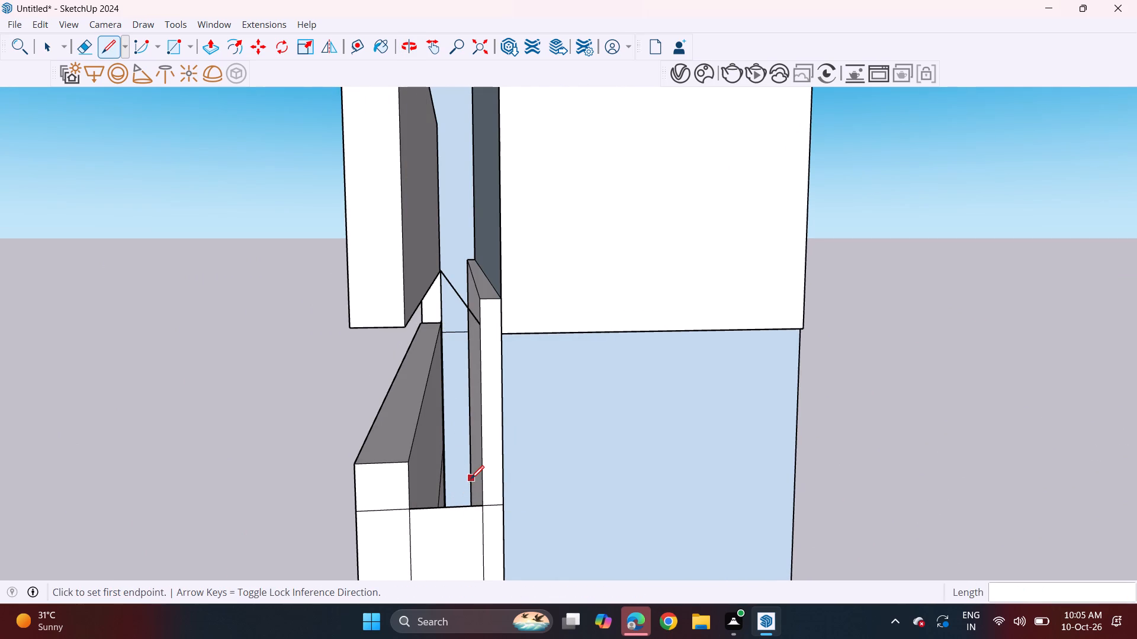
Undo the last lines drawn across the recessed band's outer end and the slot.
{"action": "key", "text": "ctrl+z"}
{"action": "key", "text": "ctrl+z"}
{"action": "middle_click_drag", "start_coordinate": [400, 412], "coordinate": [717, 347]}
{"action": "key", "text": "ctrl+z"}
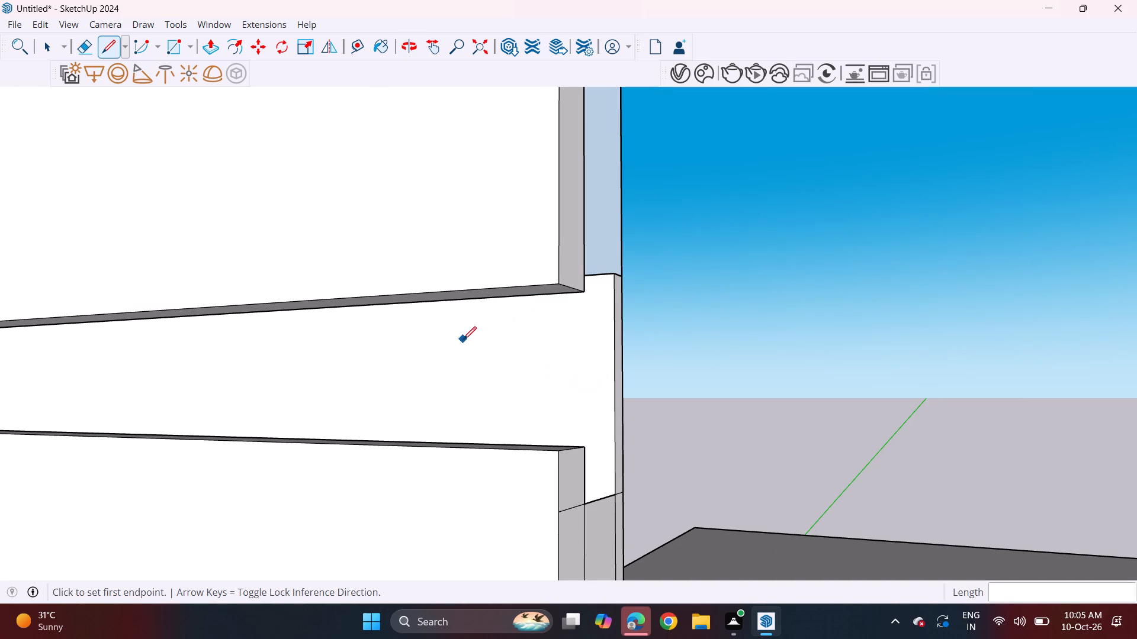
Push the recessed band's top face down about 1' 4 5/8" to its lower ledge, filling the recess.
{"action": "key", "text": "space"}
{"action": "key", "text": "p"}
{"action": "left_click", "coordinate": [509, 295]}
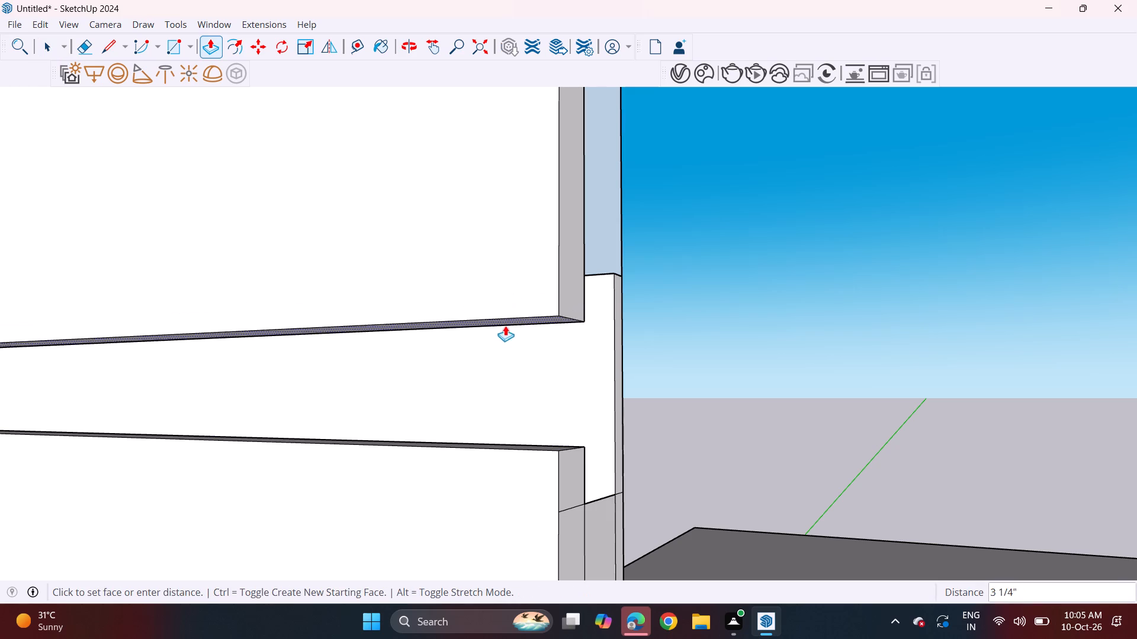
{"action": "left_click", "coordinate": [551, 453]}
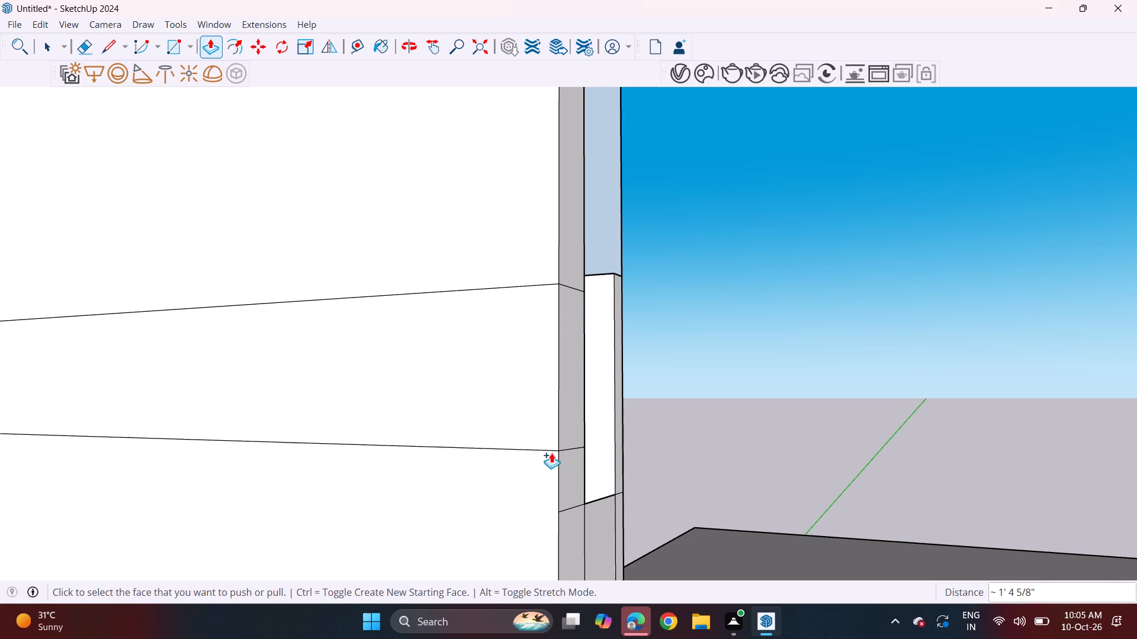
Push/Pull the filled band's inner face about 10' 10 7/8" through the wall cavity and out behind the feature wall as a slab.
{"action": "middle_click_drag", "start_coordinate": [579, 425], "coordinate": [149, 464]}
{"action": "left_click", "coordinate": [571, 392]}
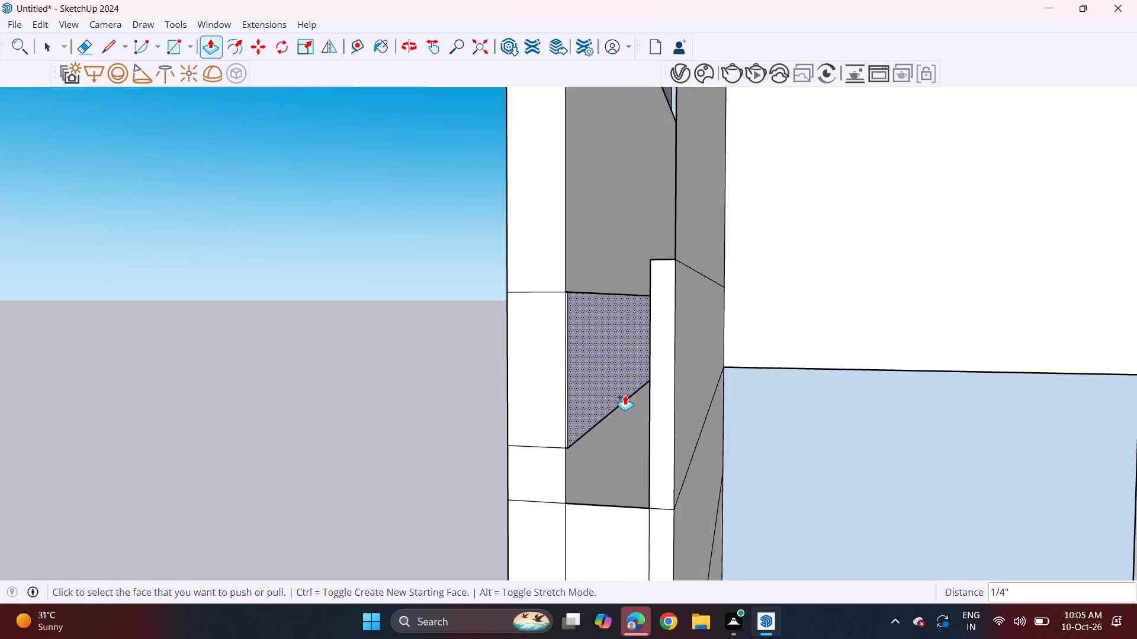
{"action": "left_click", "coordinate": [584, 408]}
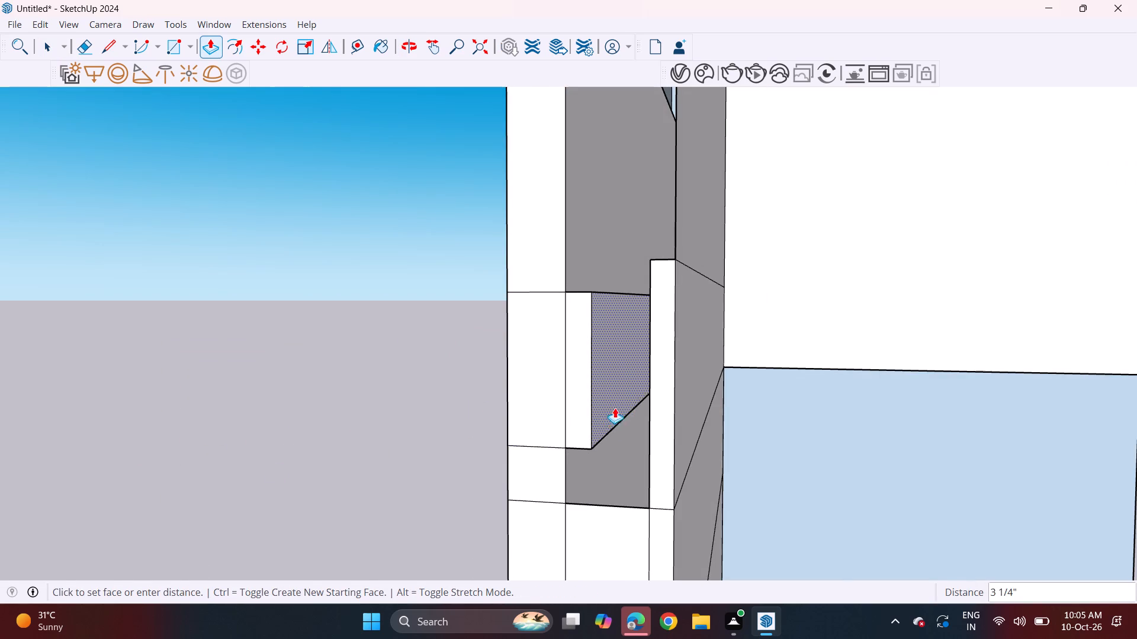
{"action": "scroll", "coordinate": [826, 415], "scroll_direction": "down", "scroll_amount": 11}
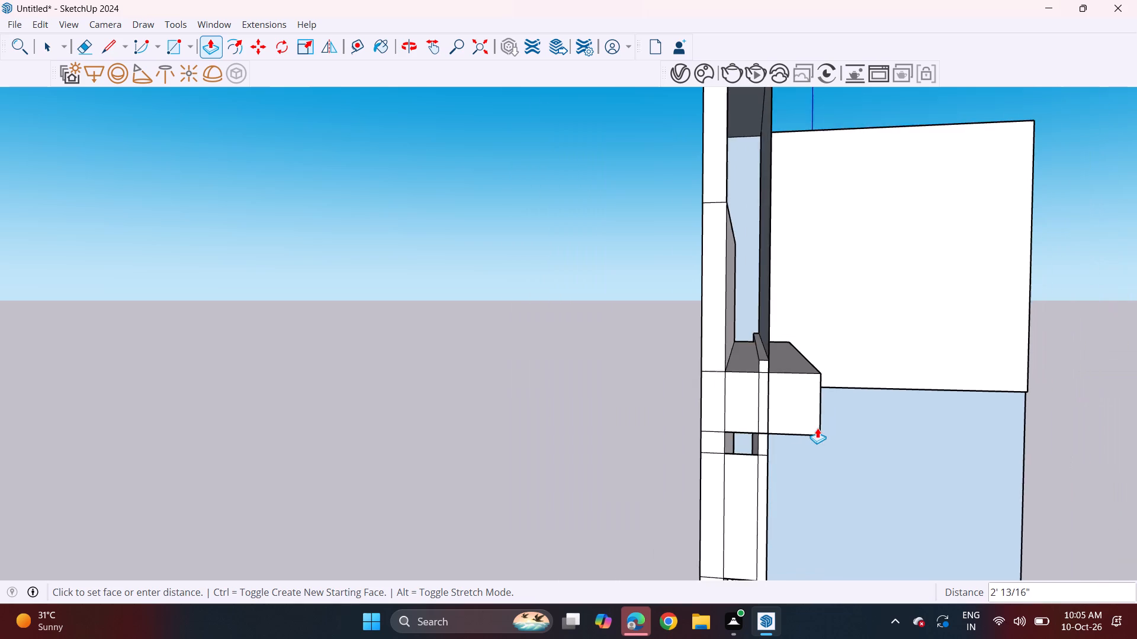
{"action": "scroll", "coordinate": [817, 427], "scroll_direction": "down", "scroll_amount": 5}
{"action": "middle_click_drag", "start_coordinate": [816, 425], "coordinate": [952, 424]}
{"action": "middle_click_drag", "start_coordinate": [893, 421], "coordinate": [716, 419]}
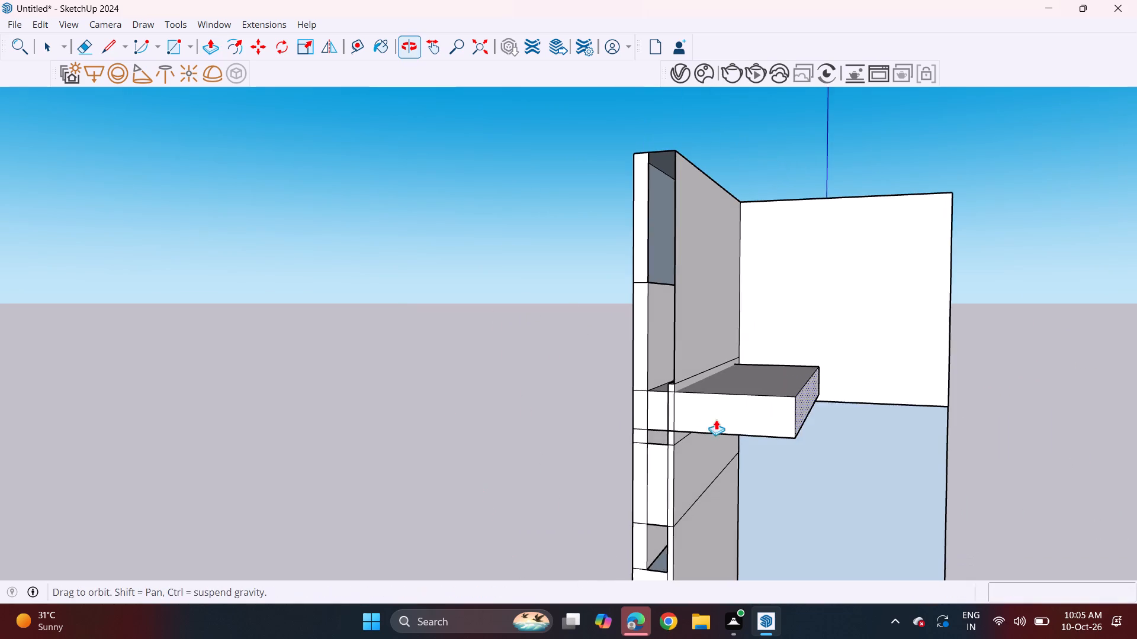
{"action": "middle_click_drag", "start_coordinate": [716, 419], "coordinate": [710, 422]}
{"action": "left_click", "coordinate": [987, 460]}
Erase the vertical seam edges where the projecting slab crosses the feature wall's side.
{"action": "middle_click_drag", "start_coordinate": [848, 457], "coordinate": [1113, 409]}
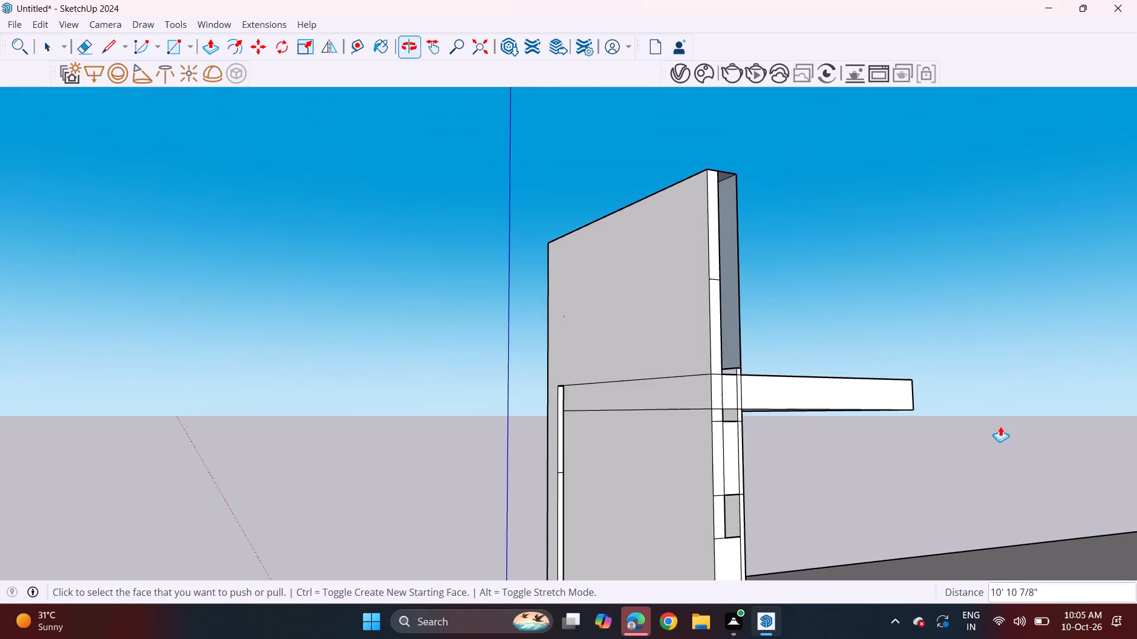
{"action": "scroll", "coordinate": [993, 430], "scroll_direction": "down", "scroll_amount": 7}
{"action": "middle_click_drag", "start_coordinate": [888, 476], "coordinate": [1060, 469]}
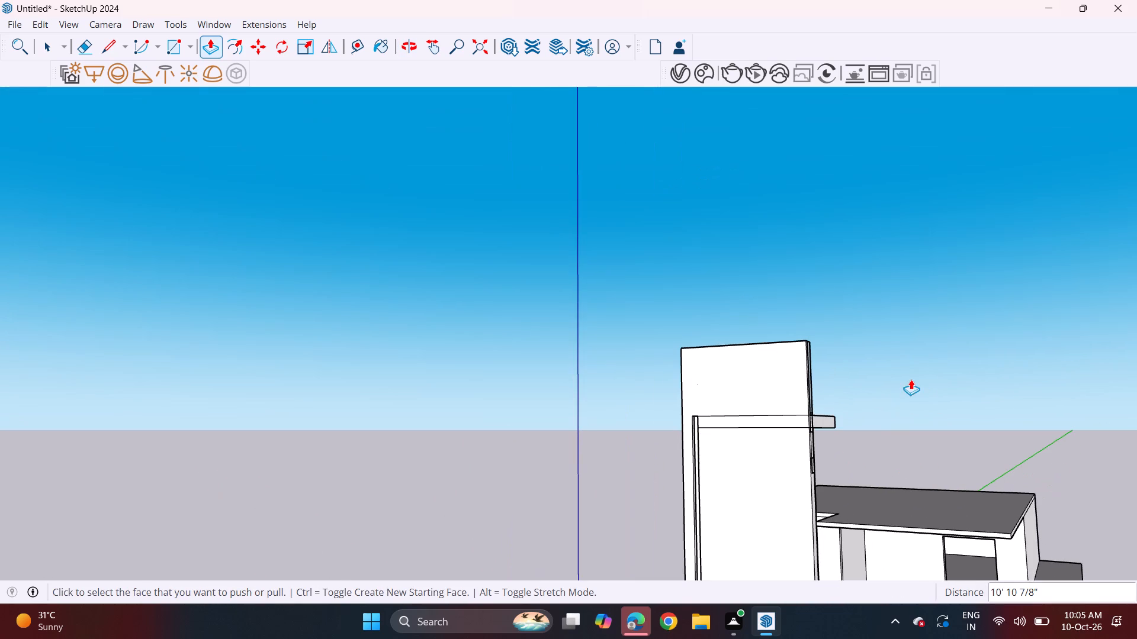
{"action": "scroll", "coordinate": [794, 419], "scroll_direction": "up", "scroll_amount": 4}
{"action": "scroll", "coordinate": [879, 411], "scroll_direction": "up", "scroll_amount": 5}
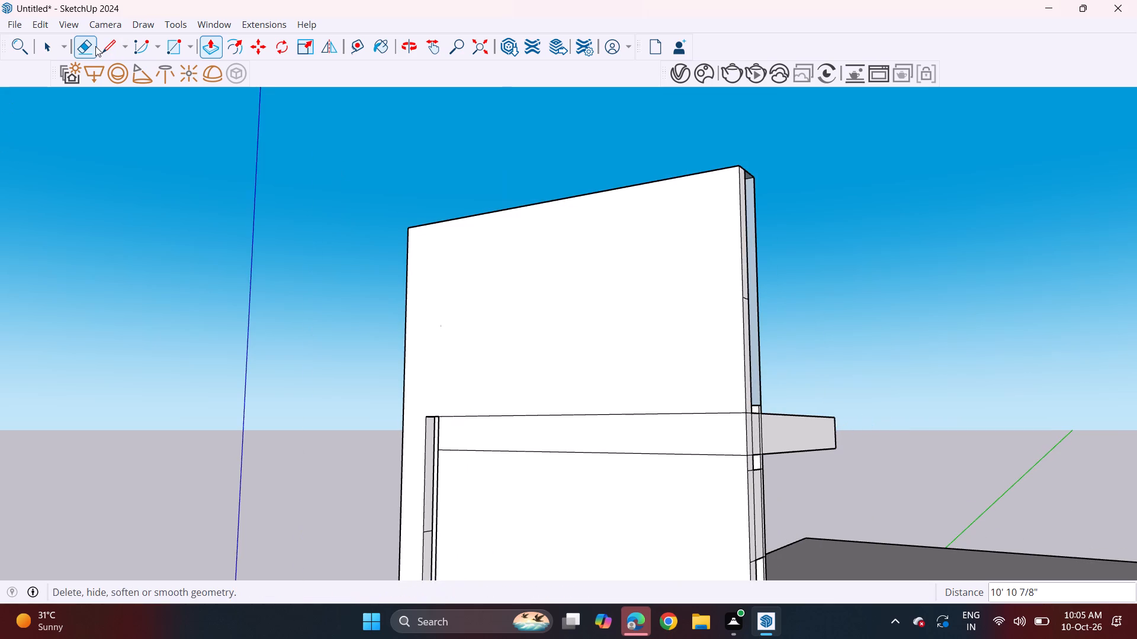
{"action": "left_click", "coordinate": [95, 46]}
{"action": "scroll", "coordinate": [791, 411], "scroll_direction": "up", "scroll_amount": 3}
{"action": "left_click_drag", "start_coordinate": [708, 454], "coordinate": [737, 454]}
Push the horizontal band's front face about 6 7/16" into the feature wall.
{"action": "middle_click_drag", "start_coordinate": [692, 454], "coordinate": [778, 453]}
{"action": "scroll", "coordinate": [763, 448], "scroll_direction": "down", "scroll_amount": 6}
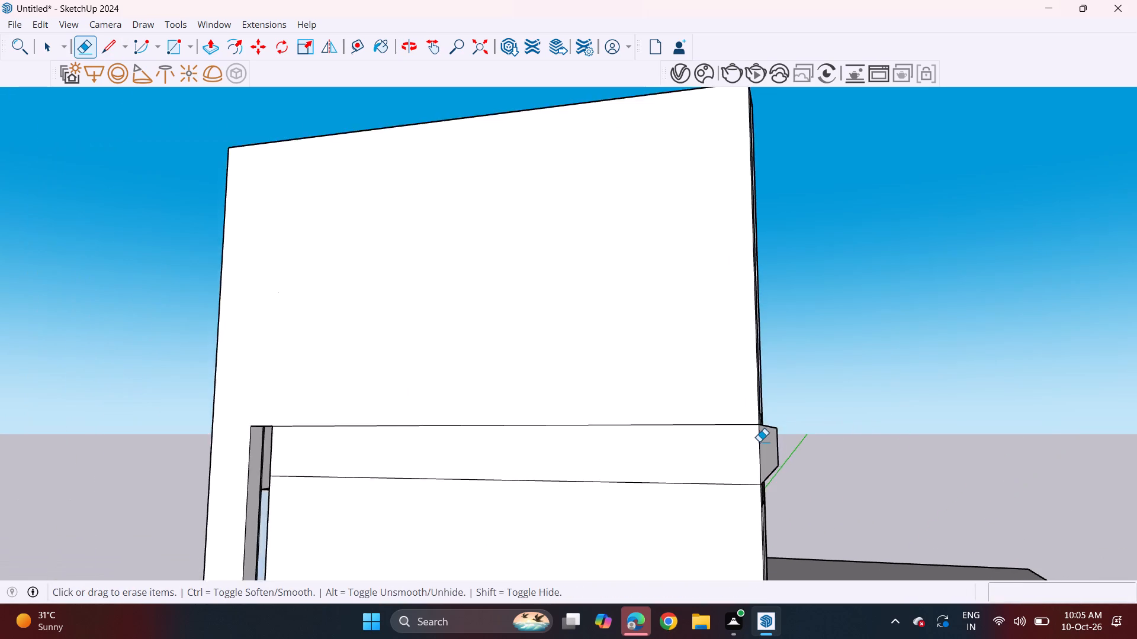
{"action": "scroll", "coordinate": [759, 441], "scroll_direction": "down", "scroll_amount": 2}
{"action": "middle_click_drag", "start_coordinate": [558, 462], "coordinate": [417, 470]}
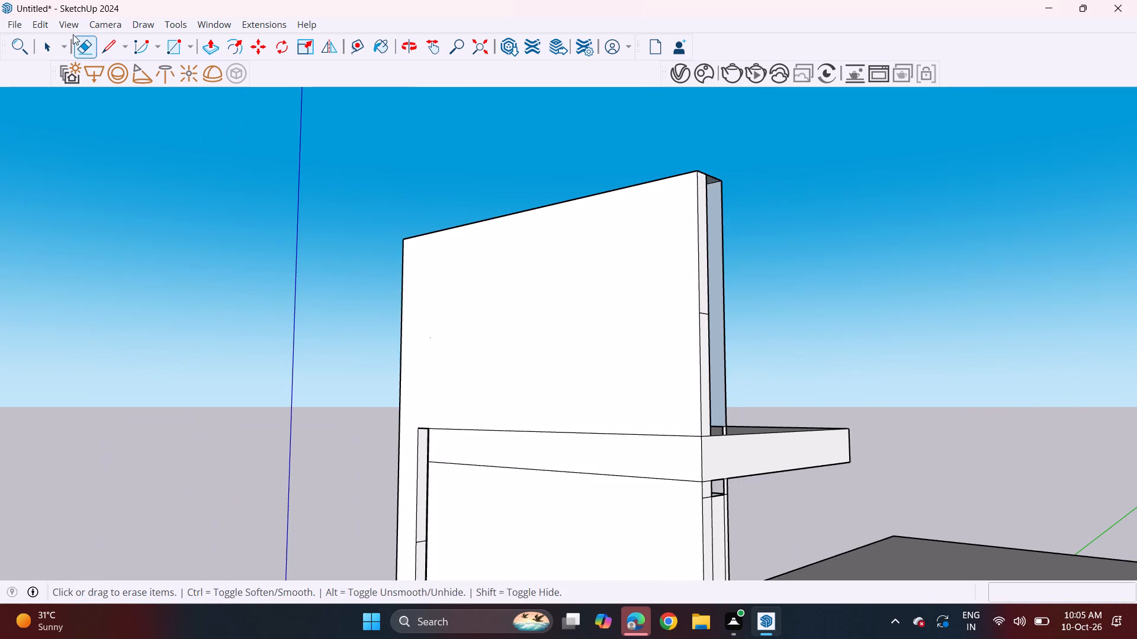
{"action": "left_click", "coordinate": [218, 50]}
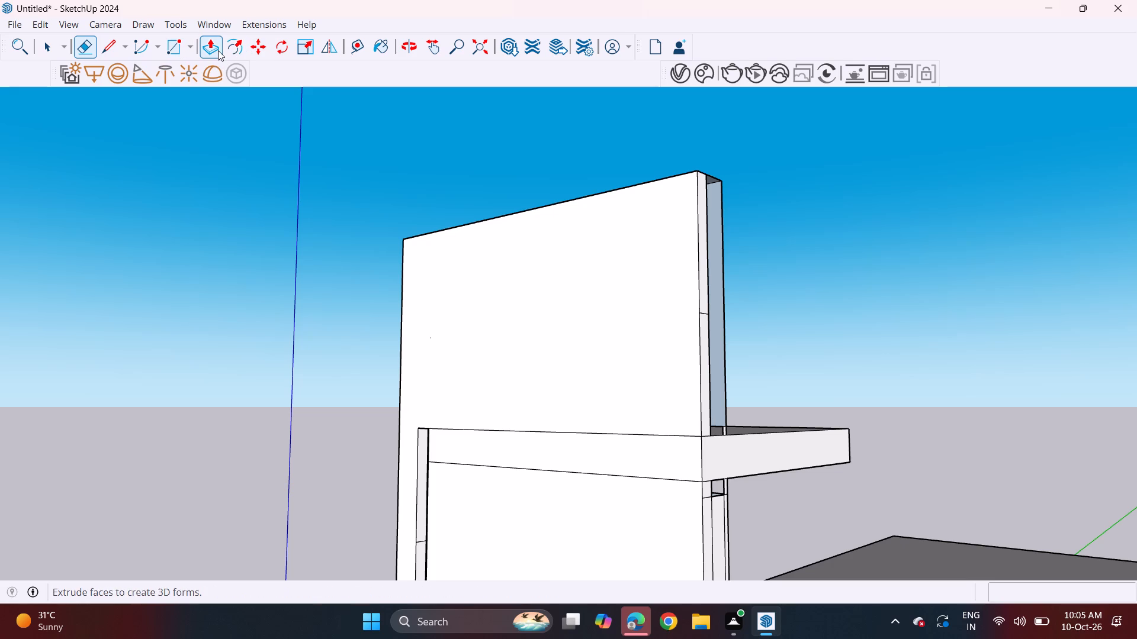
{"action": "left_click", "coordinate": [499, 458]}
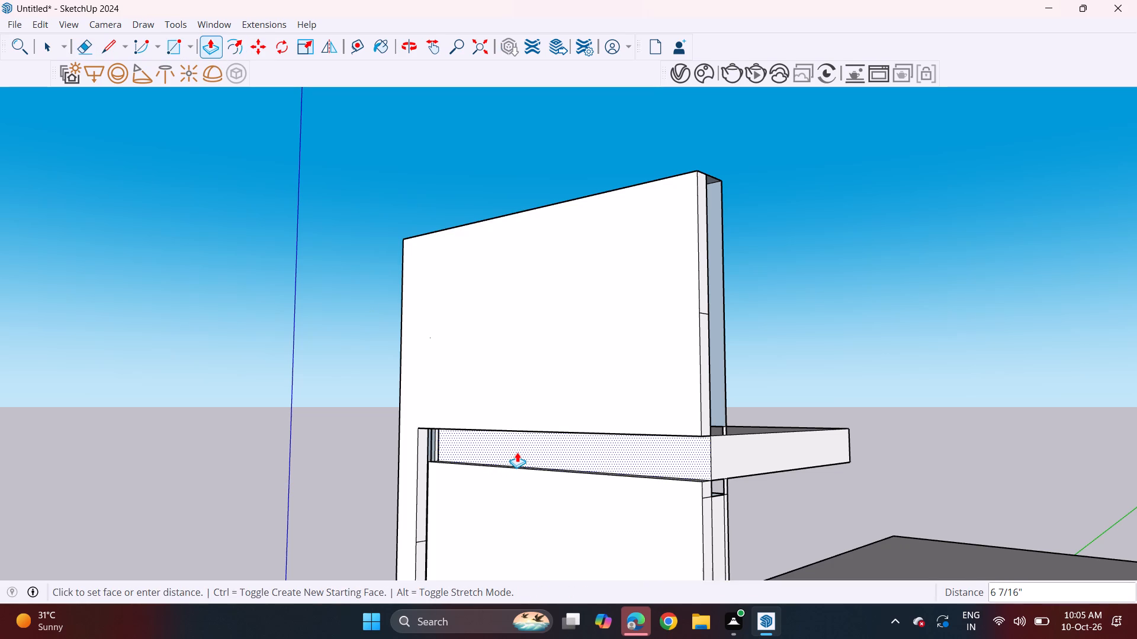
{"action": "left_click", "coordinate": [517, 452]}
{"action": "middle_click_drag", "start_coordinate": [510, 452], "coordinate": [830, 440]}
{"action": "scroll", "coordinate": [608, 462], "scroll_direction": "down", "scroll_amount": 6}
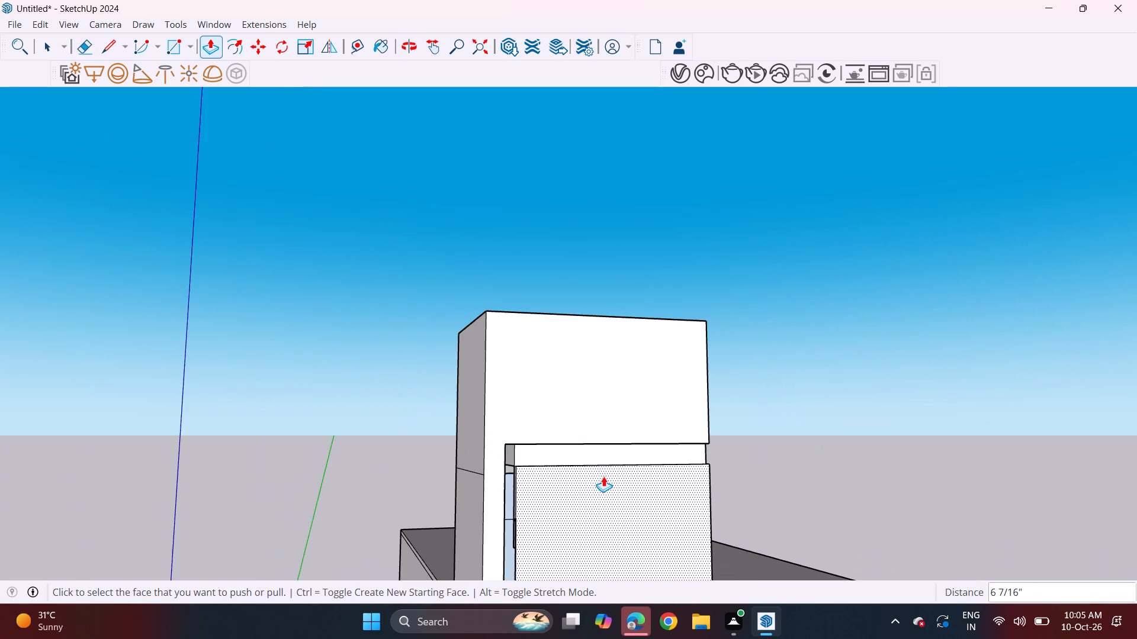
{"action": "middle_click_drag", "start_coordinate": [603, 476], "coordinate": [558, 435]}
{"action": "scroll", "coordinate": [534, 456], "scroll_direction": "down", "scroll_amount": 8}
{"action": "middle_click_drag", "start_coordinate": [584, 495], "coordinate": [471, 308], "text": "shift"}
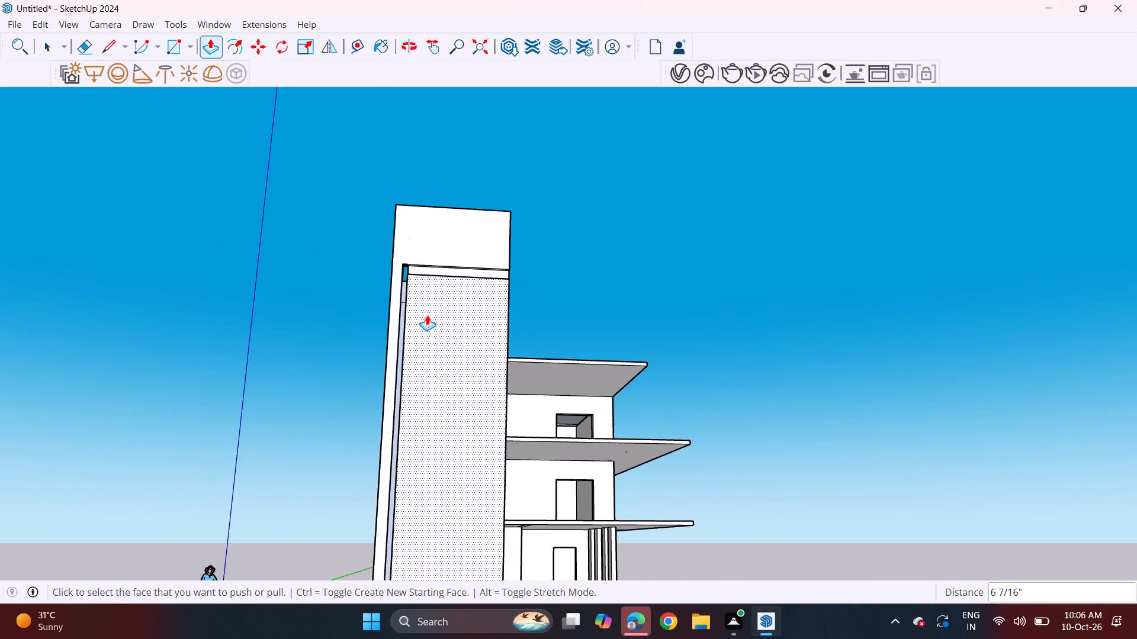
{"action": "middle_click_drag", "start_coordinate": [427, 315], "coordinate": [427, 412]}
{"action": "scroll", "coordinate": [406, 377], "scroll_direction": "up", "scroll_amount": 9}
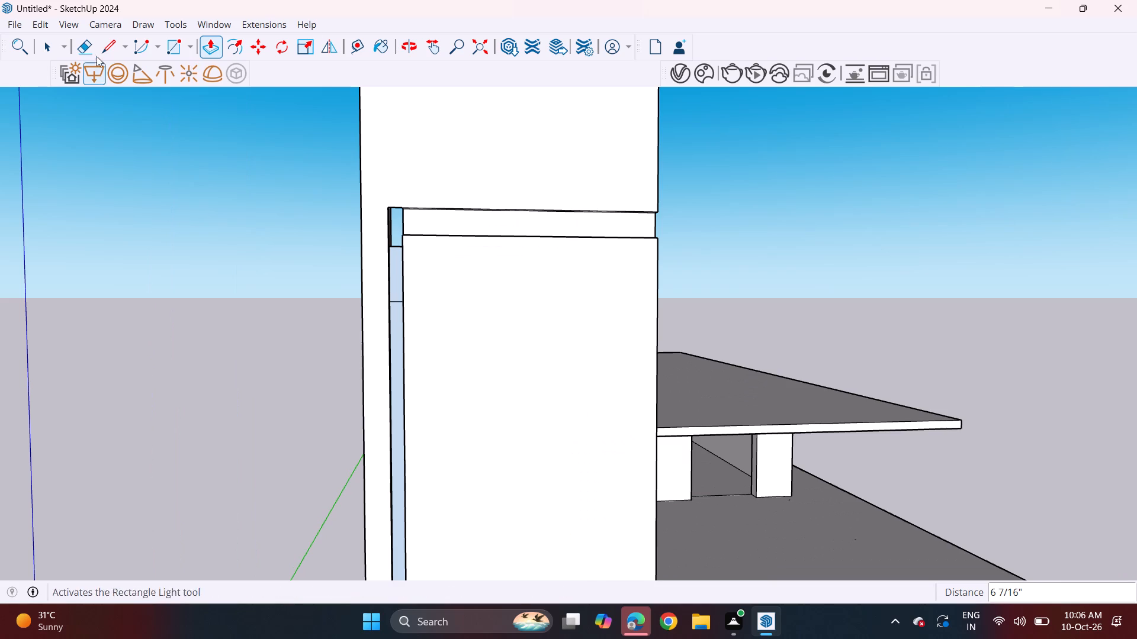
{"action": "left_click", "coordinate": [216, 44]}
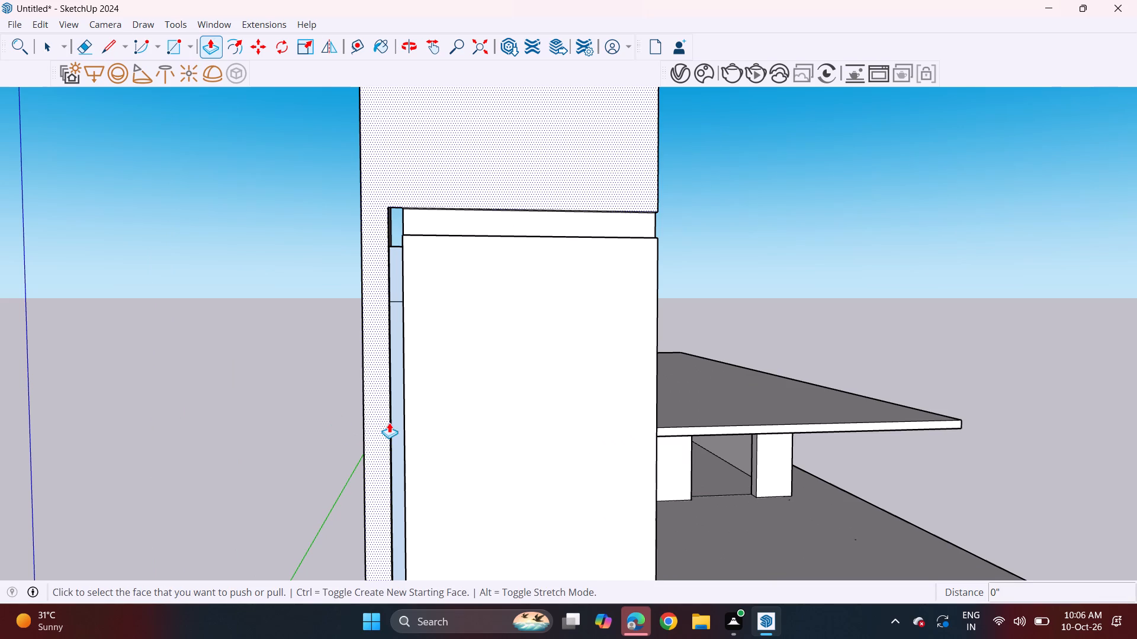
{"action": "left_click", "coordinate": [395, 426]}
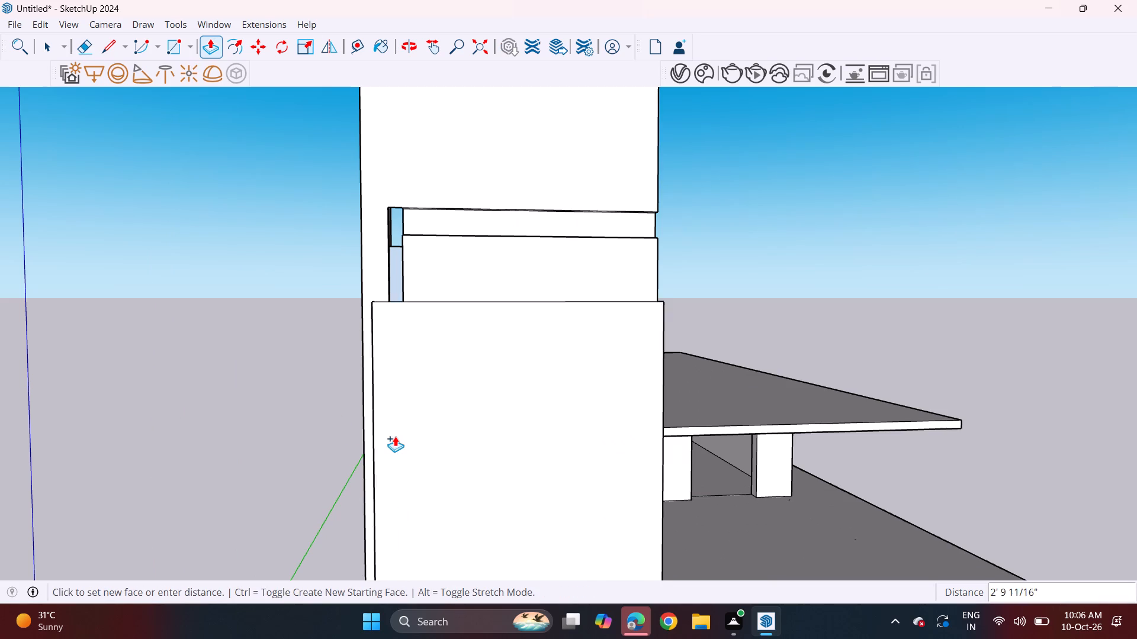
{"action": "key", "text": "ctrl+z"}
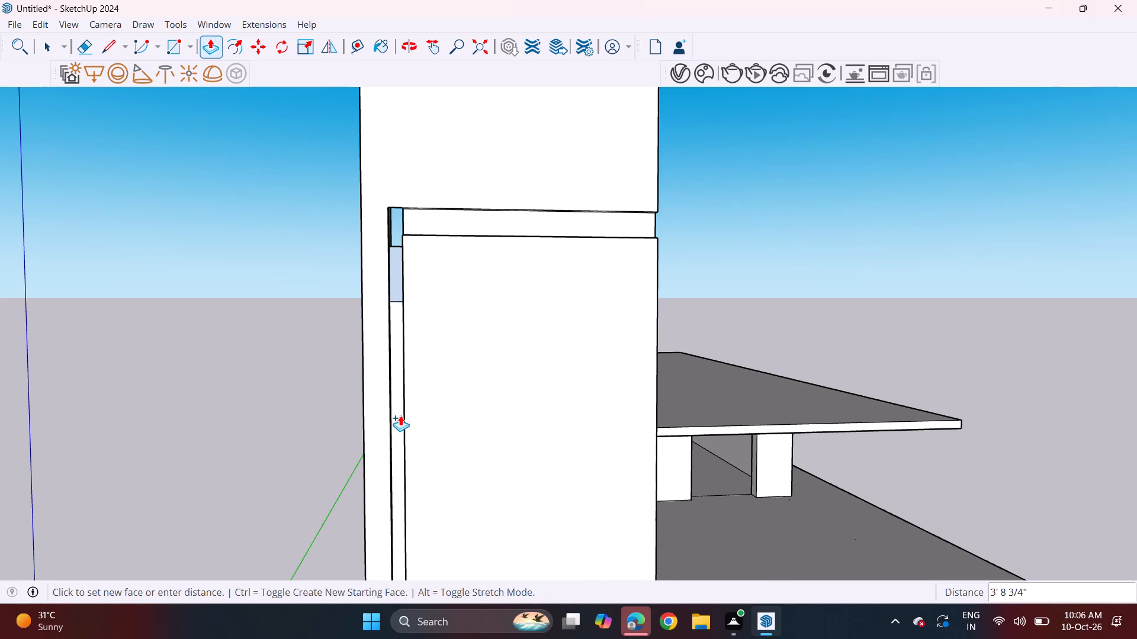
Examine the whole elevation from the front and side to check how the band and projecting slab sit against the house.
{"action": "scroll", "coordinate": [517, 405], "scroll_direction": "down", "scroll_amount": 4}
{"action": "middle_click_drag", "start_coordinate": [528, 415], "coordinate": [372, 297]}
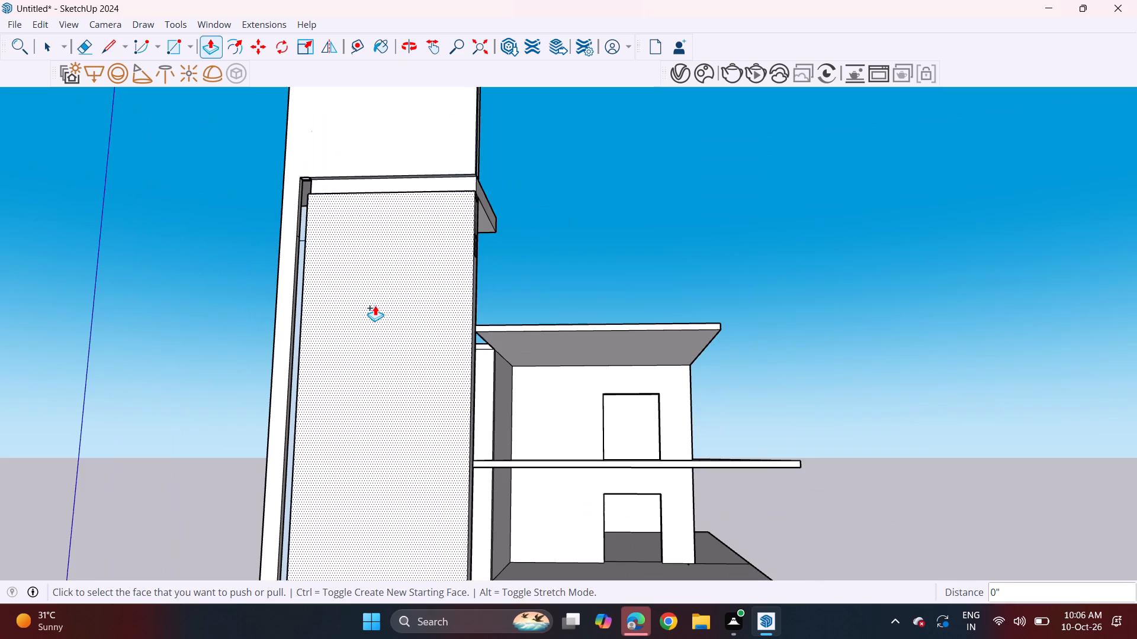
{"action": "middle_click_drag", "start_coordinate": [374, 306], "coordinate": [0, 428]}
{"action": "middle_click_drag", "start_coordinate": [446, 370], "coordinate": [738, 362]}
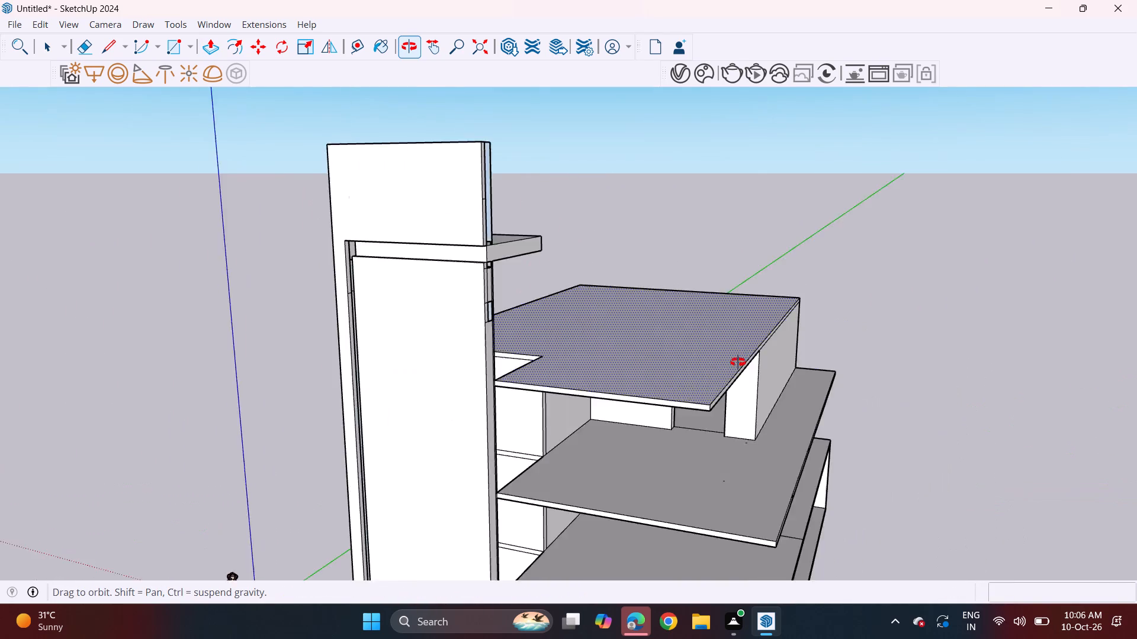
{"action": "middle_click_drag", "start_coordinate": [738, 362], "coordinate": [801, 351]}
{"action": "scroll", "coordinate": [667, 350], "scroll_direction": "down", "scroll_amount": 4}
{"action": "middle_click_drag", "start_coordinate": [644, 383], "coordinate": [683, 314]}
{"action": "middle_click_drag", "start_coordinate": [631, 363], "coordinate": [509, 318], "text": "shift"}
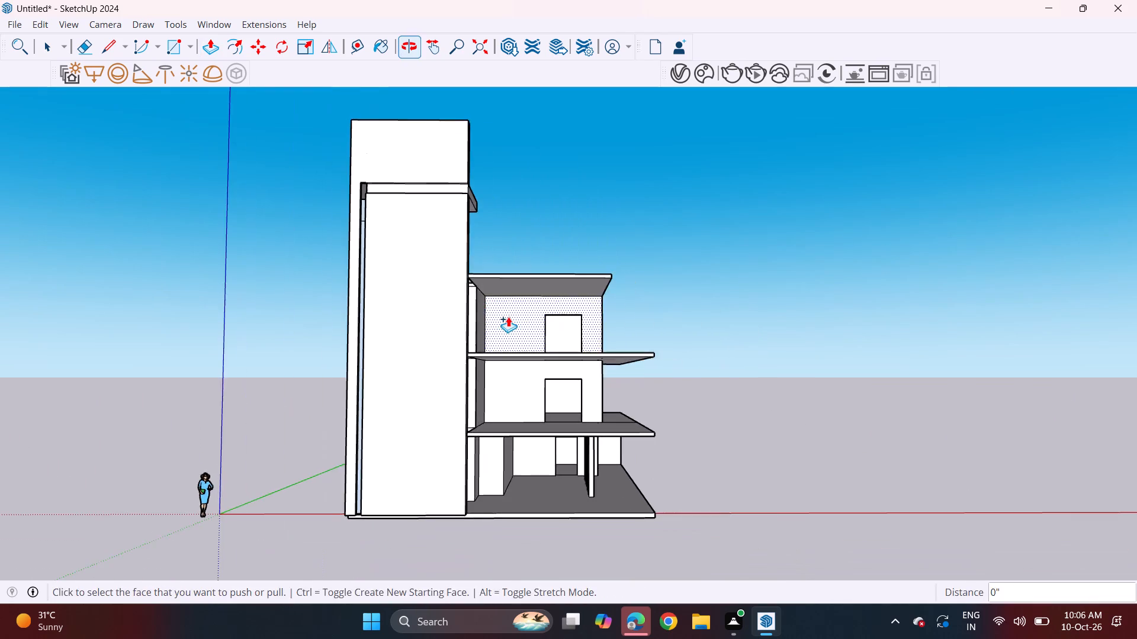
{"action": "middle_click_drag", "start_coordinate": [508, 317], "coordinate": [523, 324]}
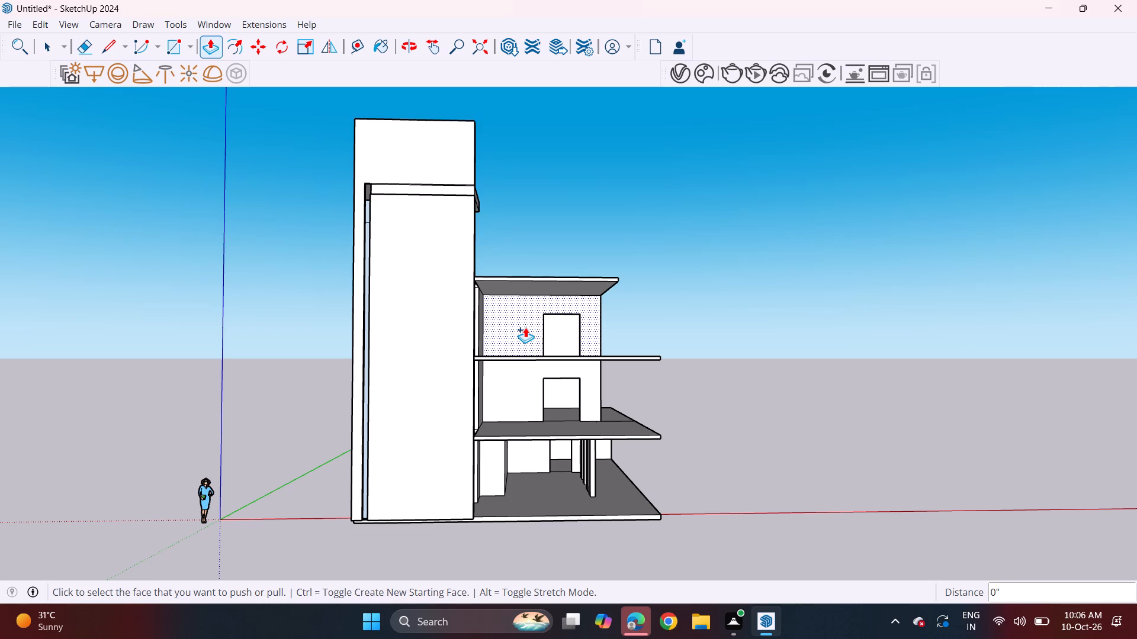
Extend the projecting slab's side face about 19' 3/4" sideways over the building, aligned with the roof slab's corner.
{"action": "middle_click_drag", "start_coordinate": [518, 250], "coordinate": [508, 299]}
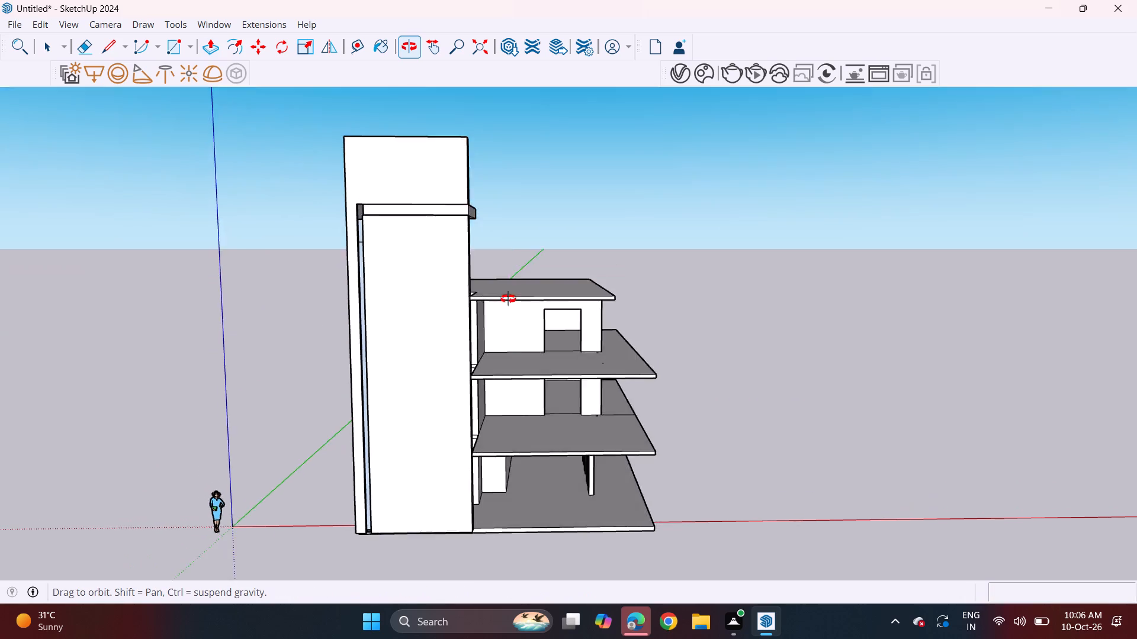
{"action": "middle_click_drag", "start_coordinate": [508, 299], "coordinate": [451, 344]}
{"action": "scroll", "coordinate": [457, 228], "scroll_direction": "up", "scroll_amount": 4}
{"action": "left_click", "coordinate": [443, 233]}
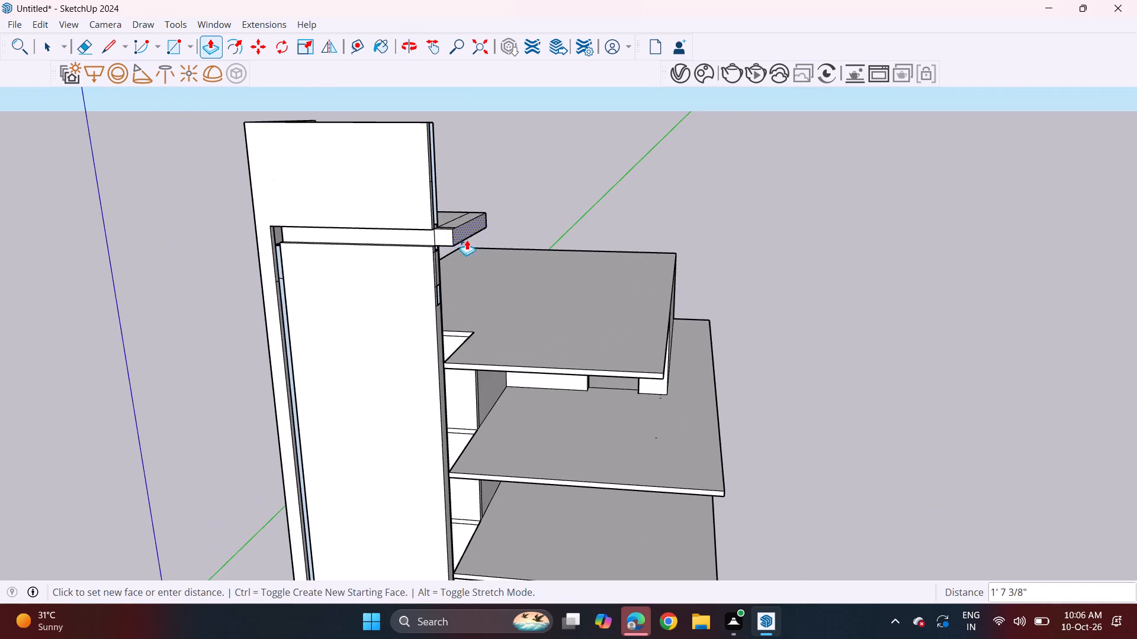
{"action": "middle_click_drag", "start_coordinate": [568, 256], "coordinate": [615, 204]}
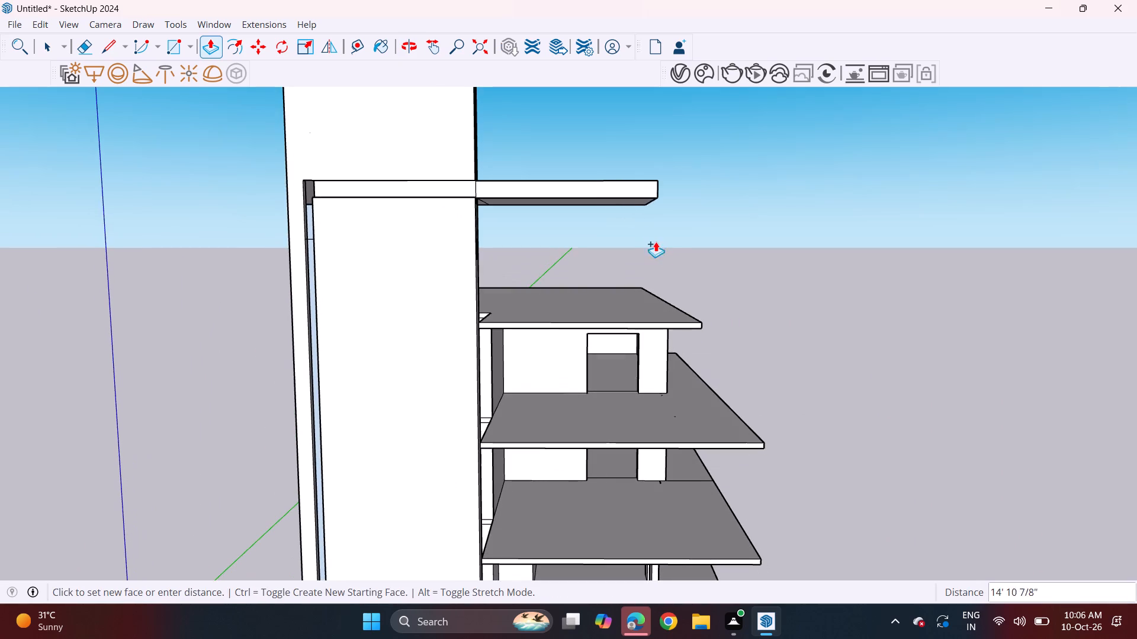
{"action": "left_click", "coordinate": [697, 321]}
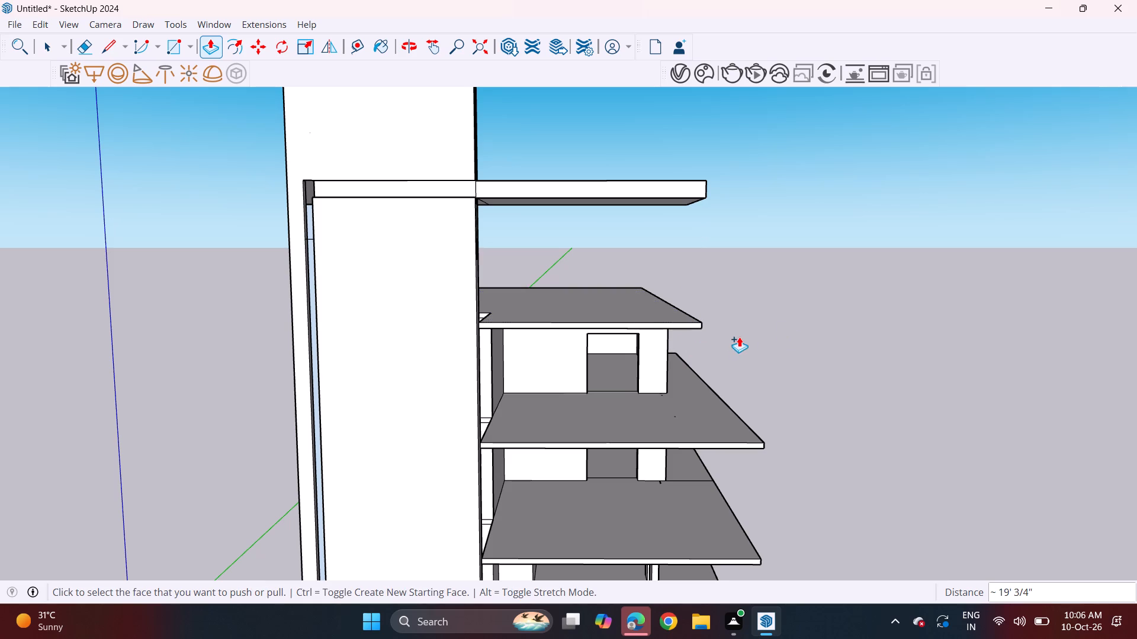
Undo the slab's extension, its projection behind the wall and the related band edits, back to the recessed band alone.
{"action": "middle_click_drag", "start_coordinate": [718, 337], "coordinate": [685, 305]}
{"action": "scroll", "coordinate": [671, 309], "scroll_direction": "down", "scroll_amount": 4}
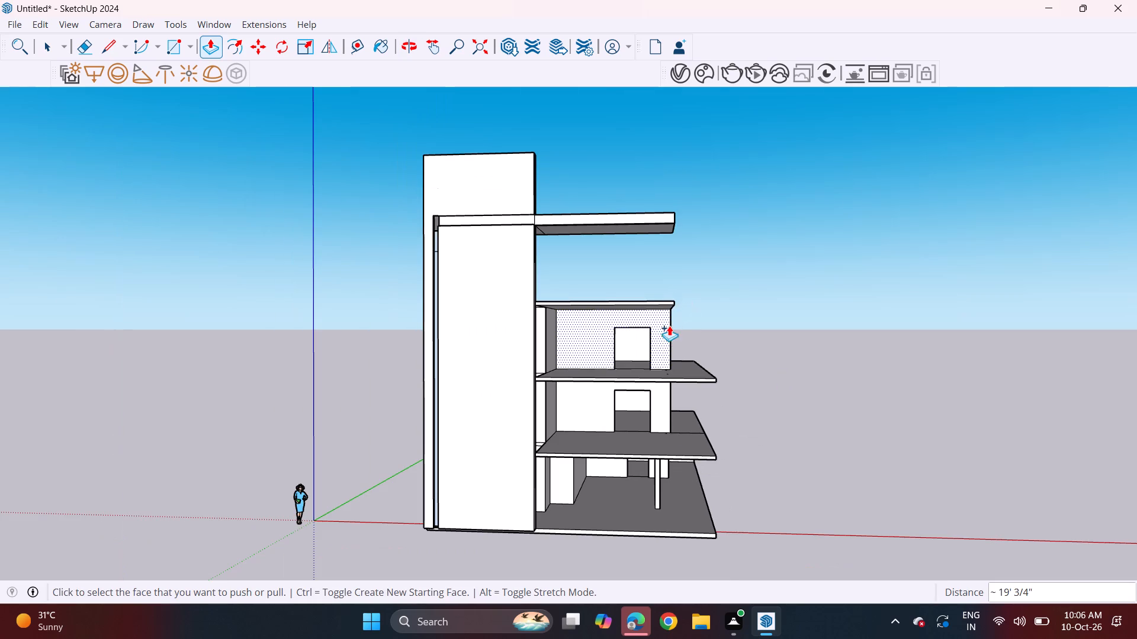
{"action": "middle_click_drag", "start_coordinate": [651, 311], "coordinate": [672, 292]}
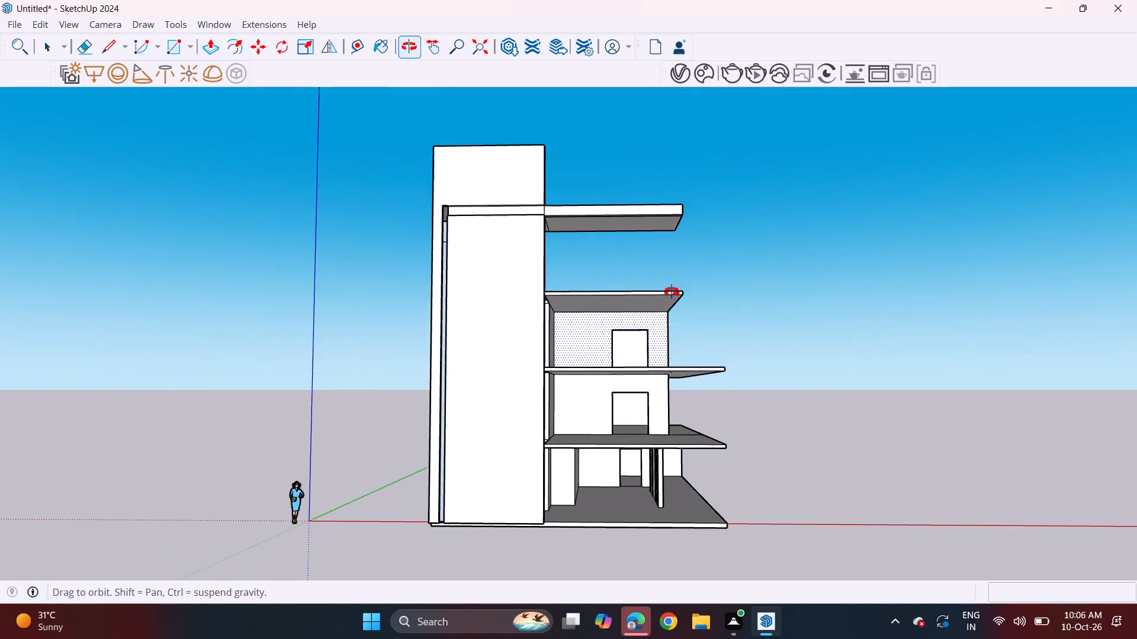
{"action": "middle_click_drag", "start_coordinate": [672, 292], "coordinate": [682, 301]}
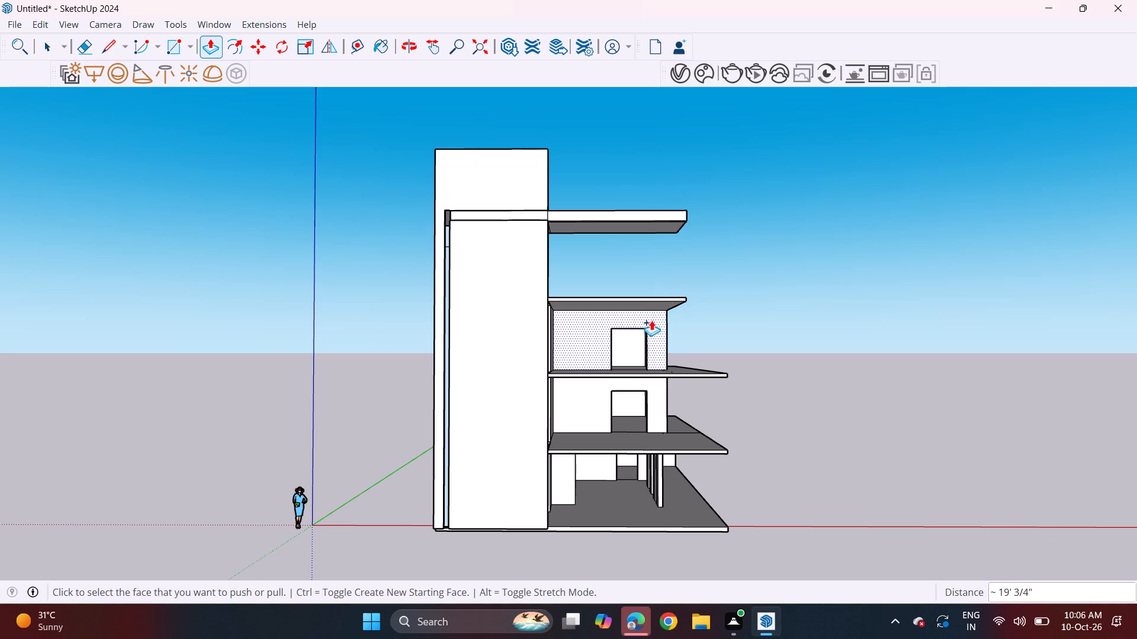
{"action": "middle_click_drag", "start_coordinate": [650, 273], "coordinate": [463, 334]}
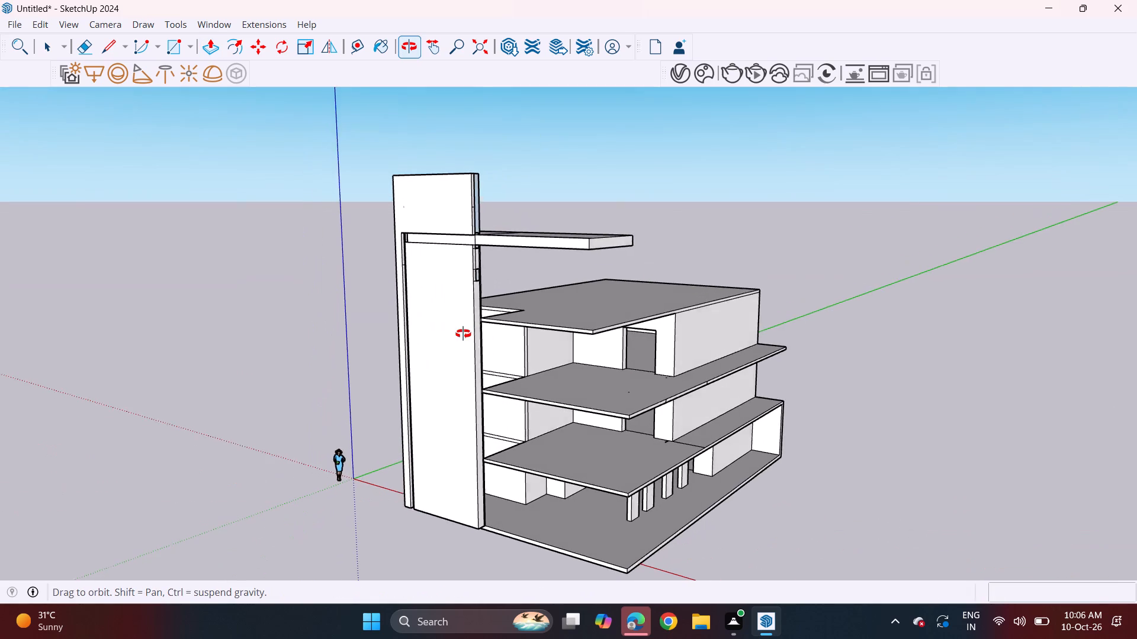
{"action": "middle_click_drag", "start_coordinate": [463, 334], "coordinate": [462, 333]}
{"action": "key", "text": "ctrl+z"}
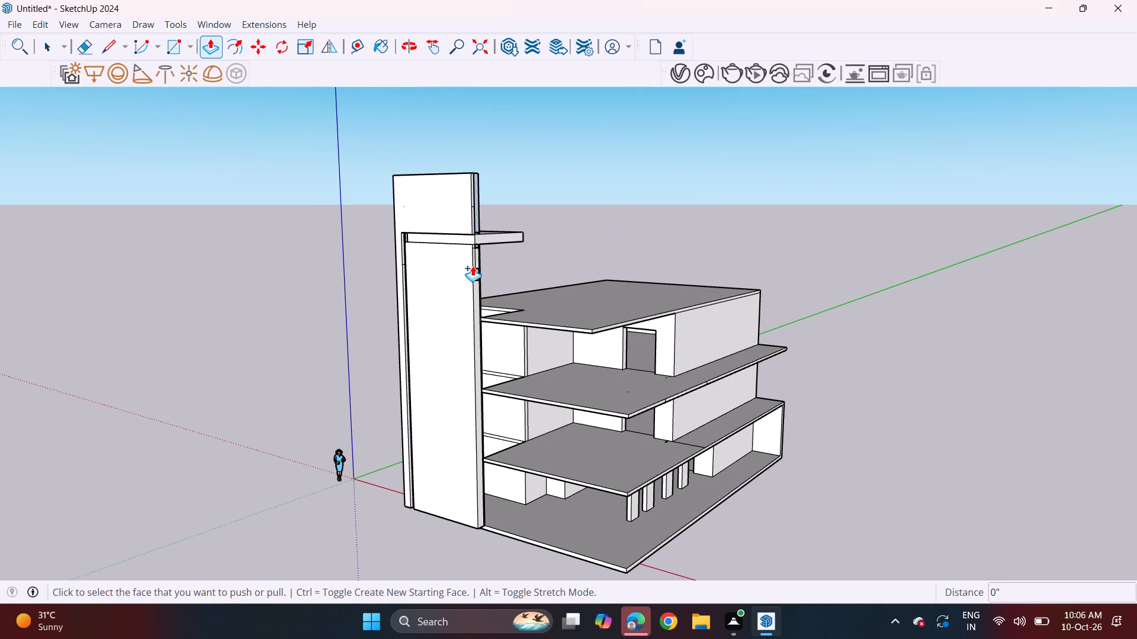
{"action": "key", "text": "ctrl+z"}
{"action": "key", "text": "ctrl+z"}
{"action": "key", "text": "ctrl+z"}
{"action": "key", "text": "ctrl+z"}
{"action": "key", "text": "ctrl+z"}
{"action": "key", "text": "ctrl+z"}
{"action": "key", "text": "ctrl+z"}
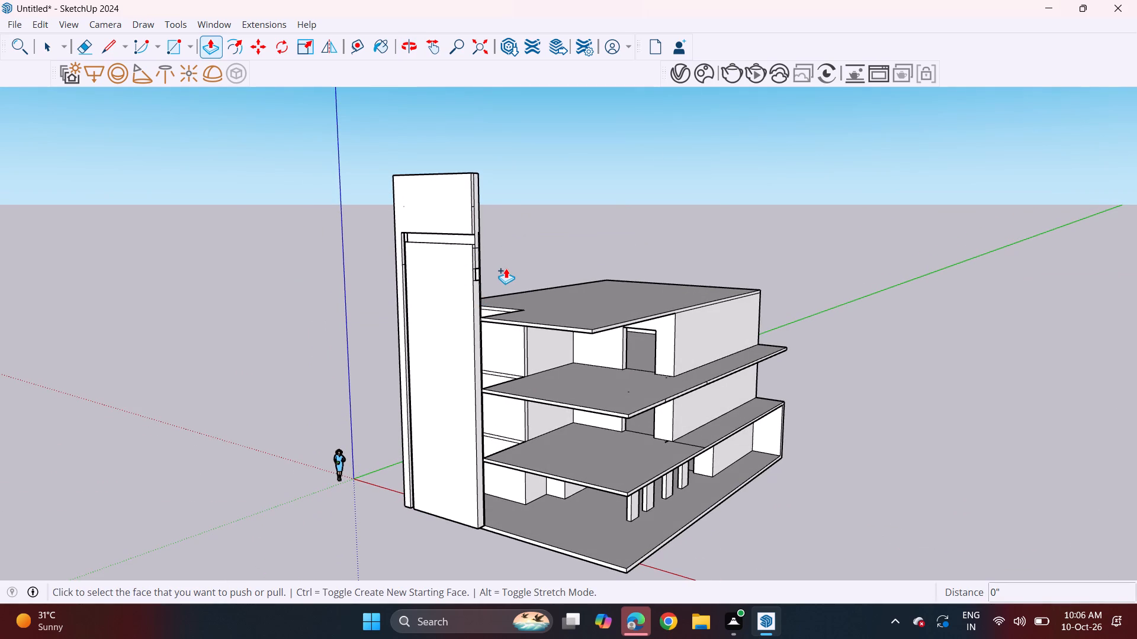
Undo the horizontal recessed band as well, back to the plain feature wall with only its vertical slot.
{"action": "key", "text": "ctrl+z"}
{"action": "key", "text": "ctrl+z"}
{"action": "key", "text": "ctrl+z"}
{"action": "key", "text": "ctrl+z"}
{"action": "key", "text": "ctrl+z"}
{"action": "key", "text": "ctrl+z"}
{"action": "key", "text": "ctrl+z"}
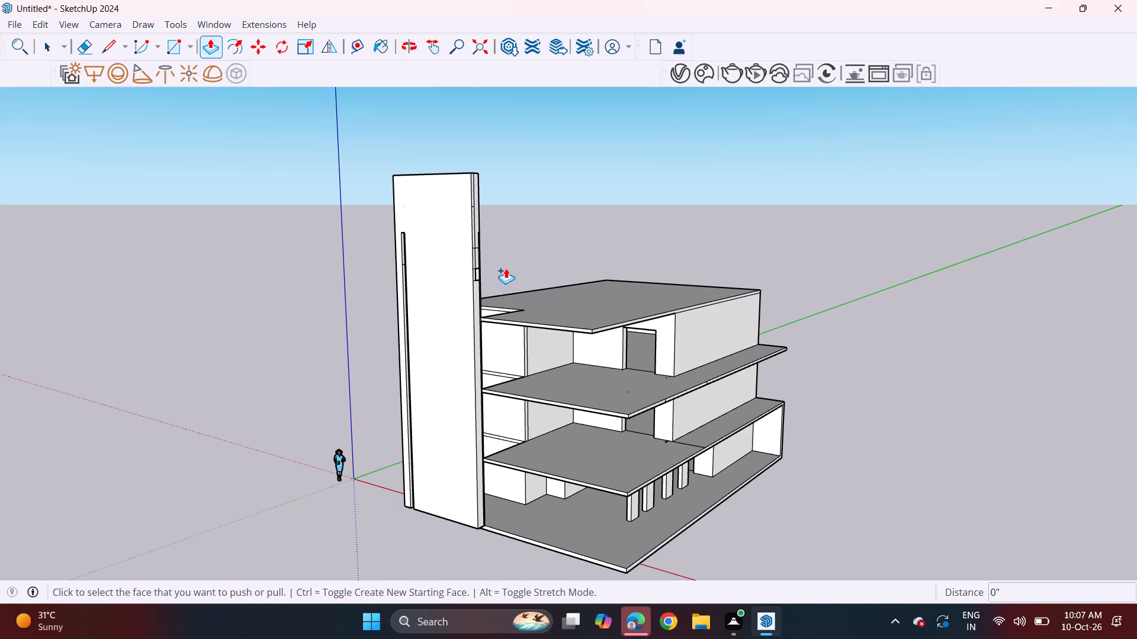
Undo the vertical slot's upward extension and the edge clean-up across the top of the feature wall.
{"action": "key", "text": "ctrl+z"}
{"action": "key", "text": "ctrl+z"}
{"action": "key", "text": "ctrl+z"}
{"action": "key", "text": "ctrl+z"}
{"action": "key", "text": "ctrl+z"}
{"action": "key", "text": "ctrl+z"}
{"action": "key", "text": "ctrl+z"}
{"action": "key", "text": "ctrl+z"}
{"action": "key", "text": "ctrl+z"}
{"action": "key", "text": "ctrl+z"}
{"action": "key", "text": "ctrl+z"}
{"action": "key", "text": "ctrl+z"}
{"action": "key", "text": "ctrl+z"}
{"action": "key", "text": "ctrl+z"}
{"action": "key", "text": "ctrl+z"}
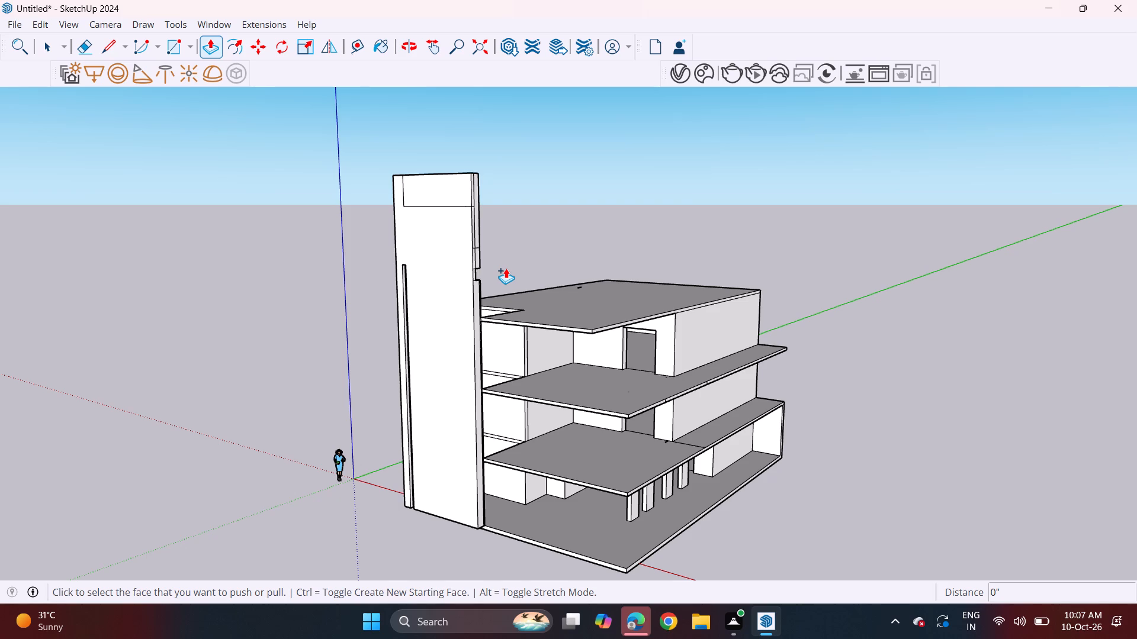
Undo the feature wall's raised upper section, back to the separate top beam above the wall panel.
{"action": "key", "text": "ctrl+z"}
{"action": "key", "text": "ctrl+z"}
{"action": "key", "text": "ctrl+z"}
{"action": "key", "text": "ctrl+z"}
{"action": "key", "text": "ctrl+z"}
{"action": "key", "text": "ctrl+z"}
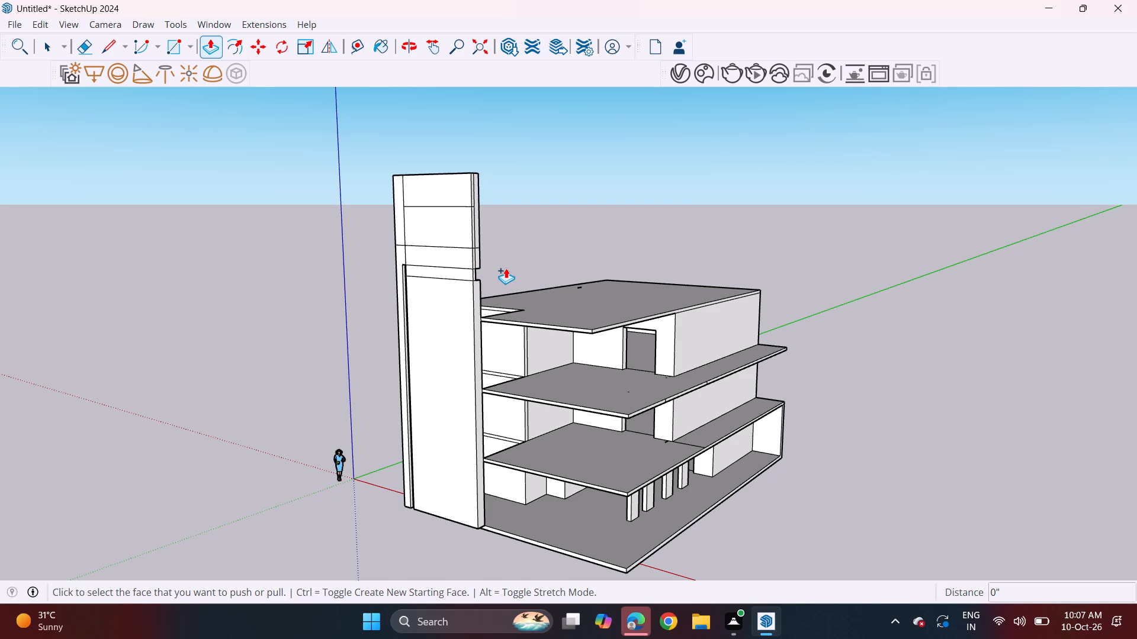
{"action": "key", "text": "ctrl+z"}
{"action": "key", "text": "ctrl+z"}
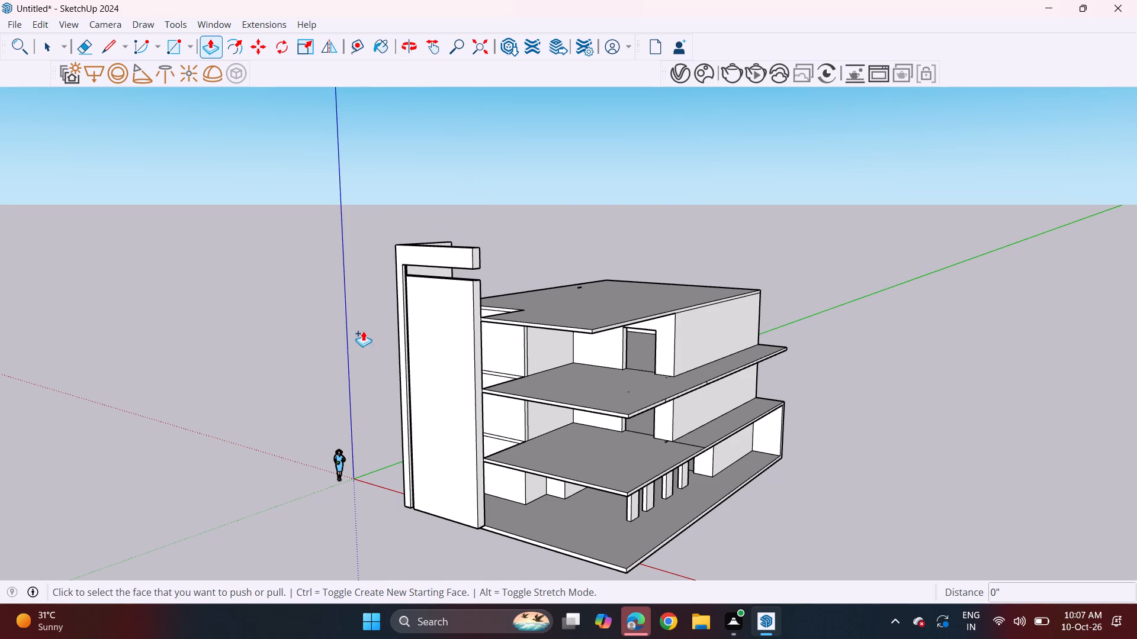
Undo the top beam edits further, back to the band running sideways past the feature wall.
{"action": "middle_click_drag", "start_coordinate": [395, 331], "coordinate": [595, 292]}
{"action": "key", "text": "ctrl+z"}
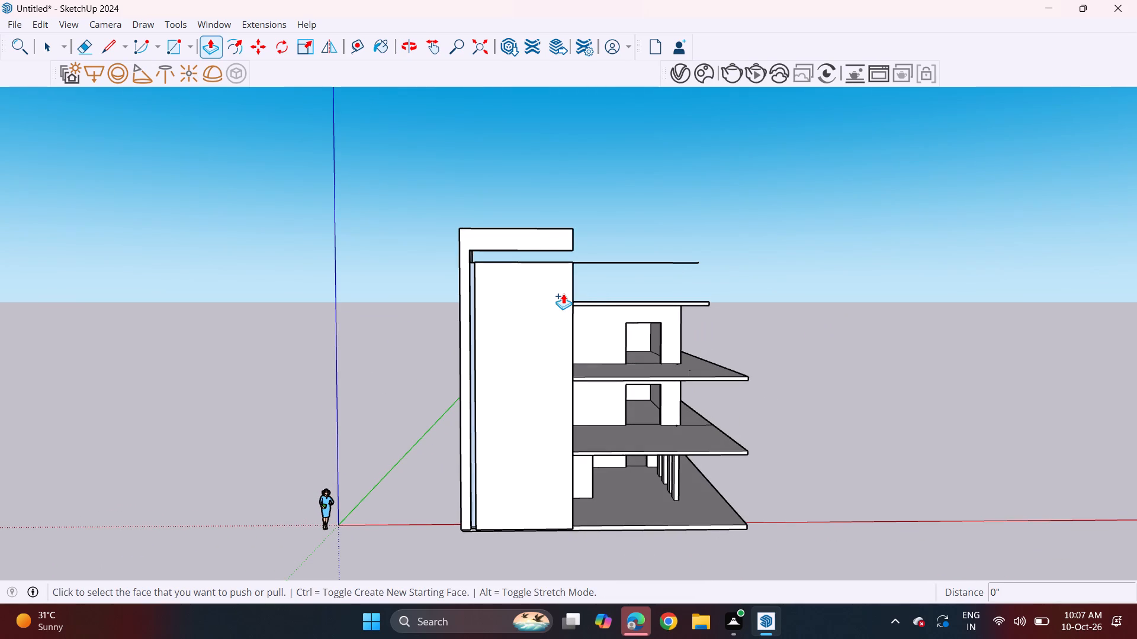
{"action": "key", "text": "ctrl+z"}
{"action": "key", "text": "ctrl+z"}
{"action": "key", "text": "ctrl+z"}
Undo the removal of the slab behind the band, back to the full slab projecting over the building.
{"action": "middle_click_drag", "start_coordinate": [601, 238], "coordinate": [537, 251]}
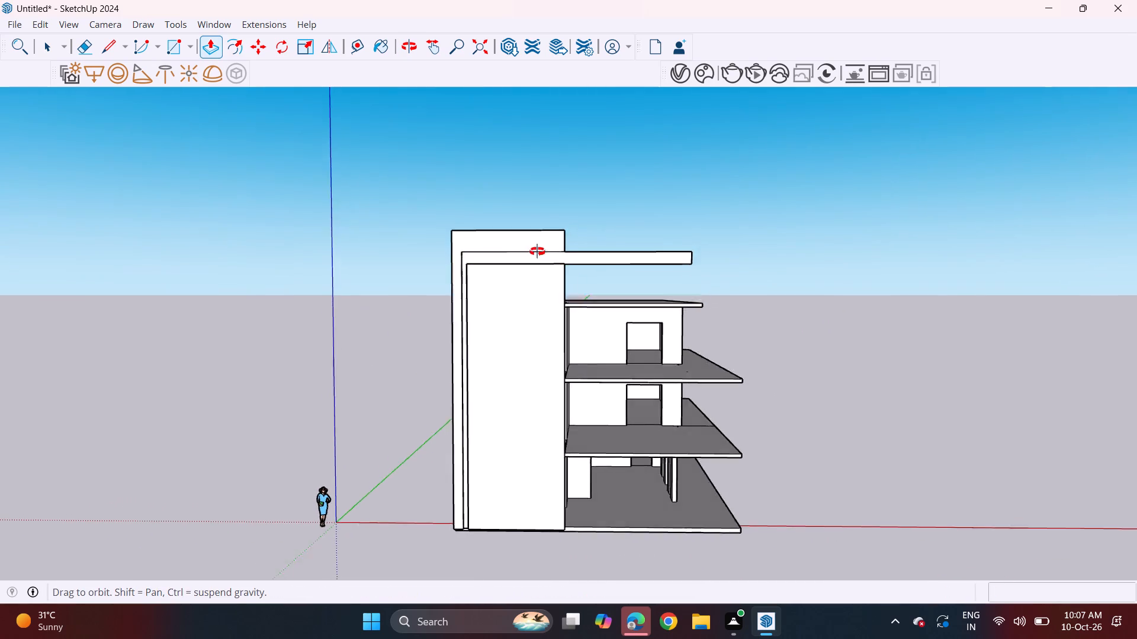
{"action": "middle_click_drag", "start_coordinate": [537, 251], "coordinate": [400, 238]}
{"action": "scroll", "coordinate": [484, 268], "scroll_direction": "up", "scroll_amount": 3}
{"action": "middle_click_drag", "start_coordinate": [548, 260], "coordinate": [358, 269]}
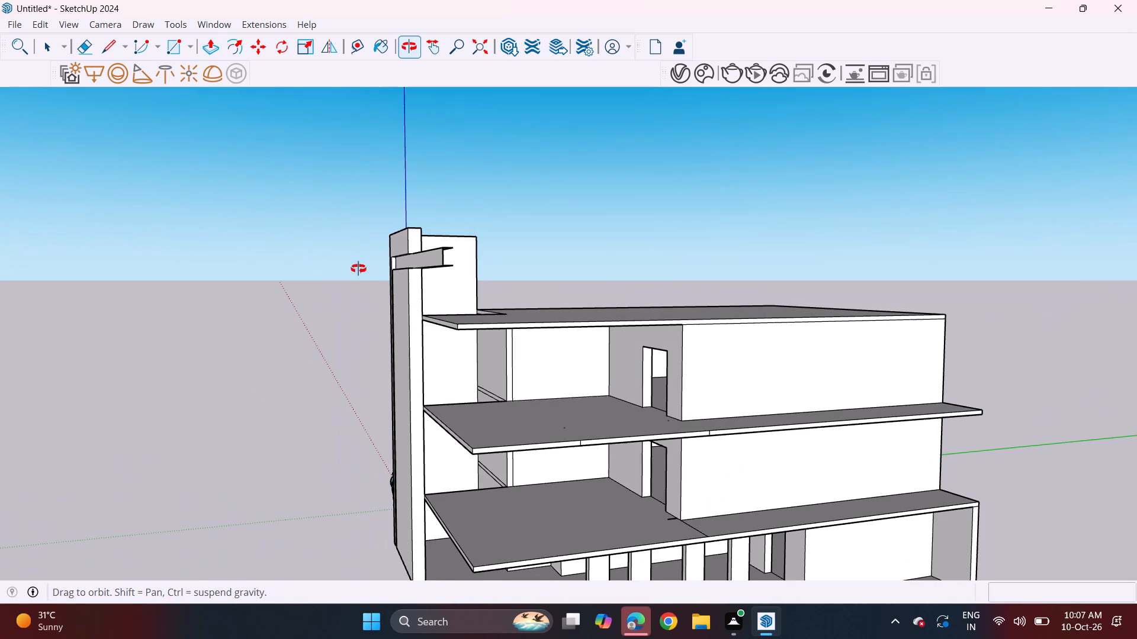
{"action": "middle_click_drag", "start_coordinate": [358, 269], "coordinate": [359, 271]}
{"action": "key", "text": "ctrl+z"}
{"action": "key", "text": "ctrl+z"}
{"action": "key", "text": "ctrl+z"}
{"action": "key", "text": "ctrl+z"}
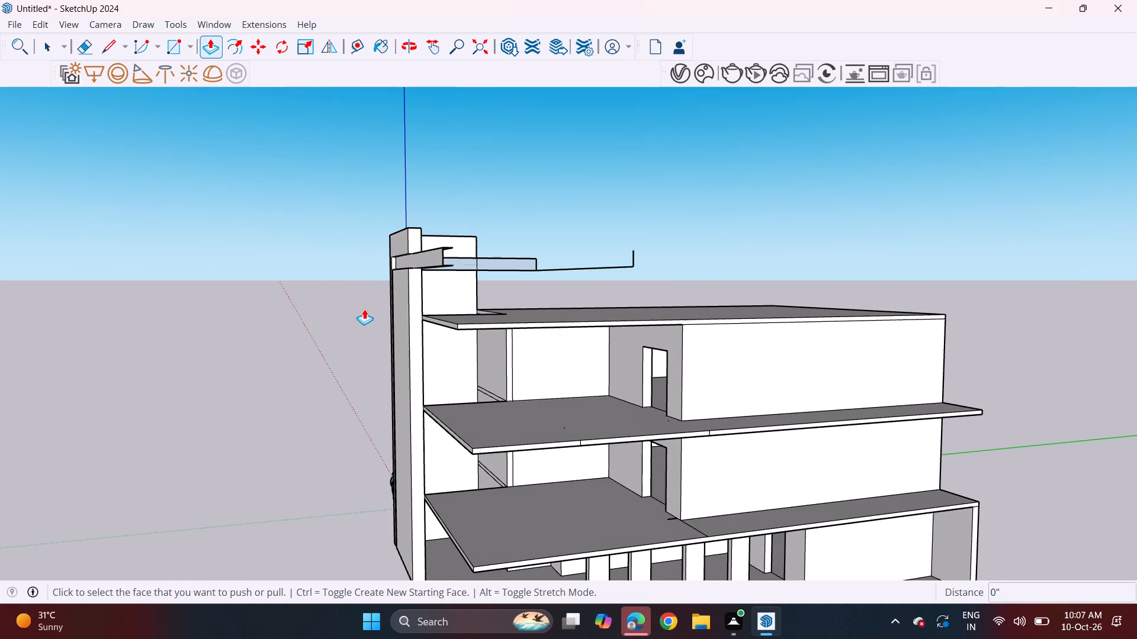
{"action": "key", "text": "ctrl+z"}
{"action": "key", "text": "ctrl+z"}
{"action": "key", "text": "ctrl+z"}
Thin the projecting slab by pushing its underside and its narrow front strip up 1' 1 5/16".
{"action": "middle_click_drag", "start_coordinate": [368, 306], "coordinate": [526, 289]}
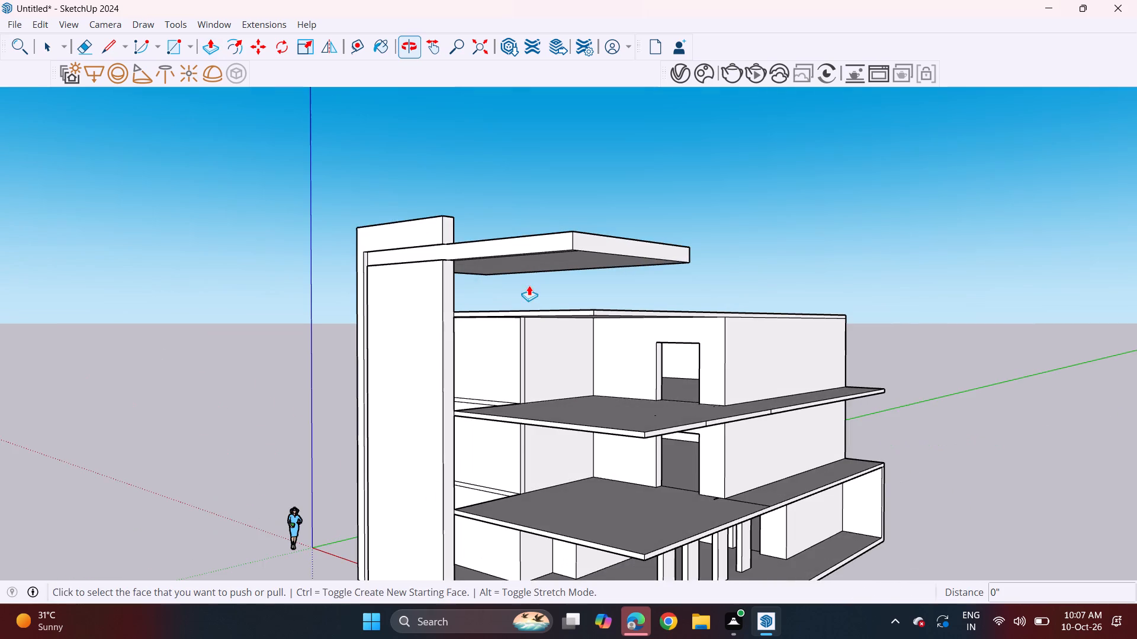
{"action": "scroll", "coordinate": [522, 277], "scroll_direction": "up", "scroll_amount": 8}
{"action": "left_click", "coordinate": [481, 248]}
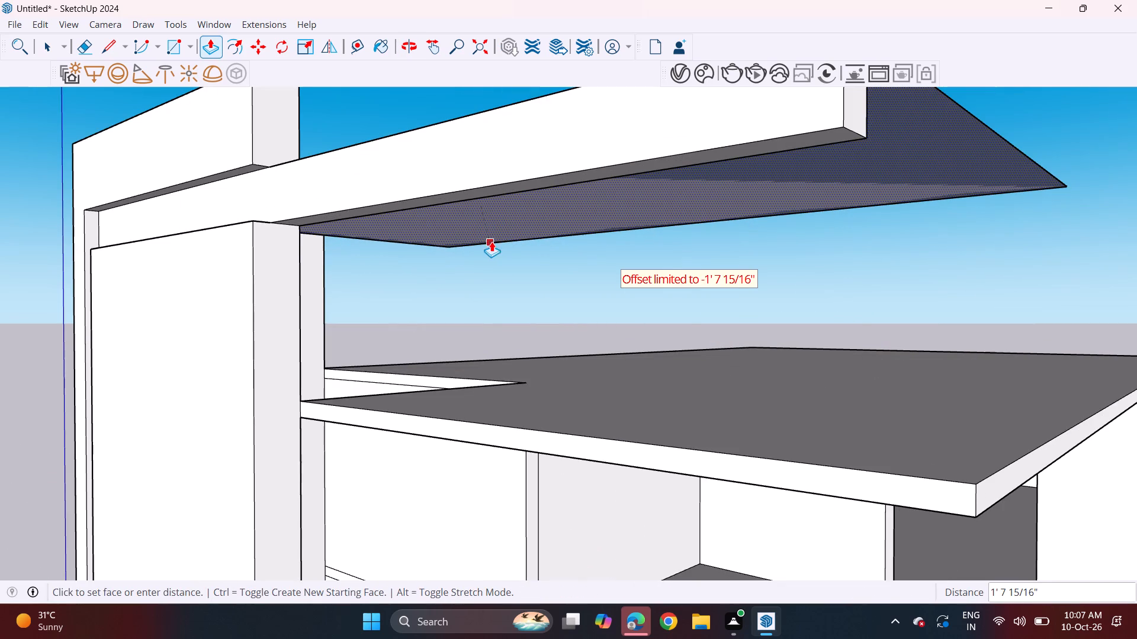
{"action": "left_click", "coordinate": [835, 204]}
{"action": "left_click", "coordinate": [783, 147]}
{"action": "left_click_drag", "start_coordinate": [783, 147], "coordinate": [789, 144]}
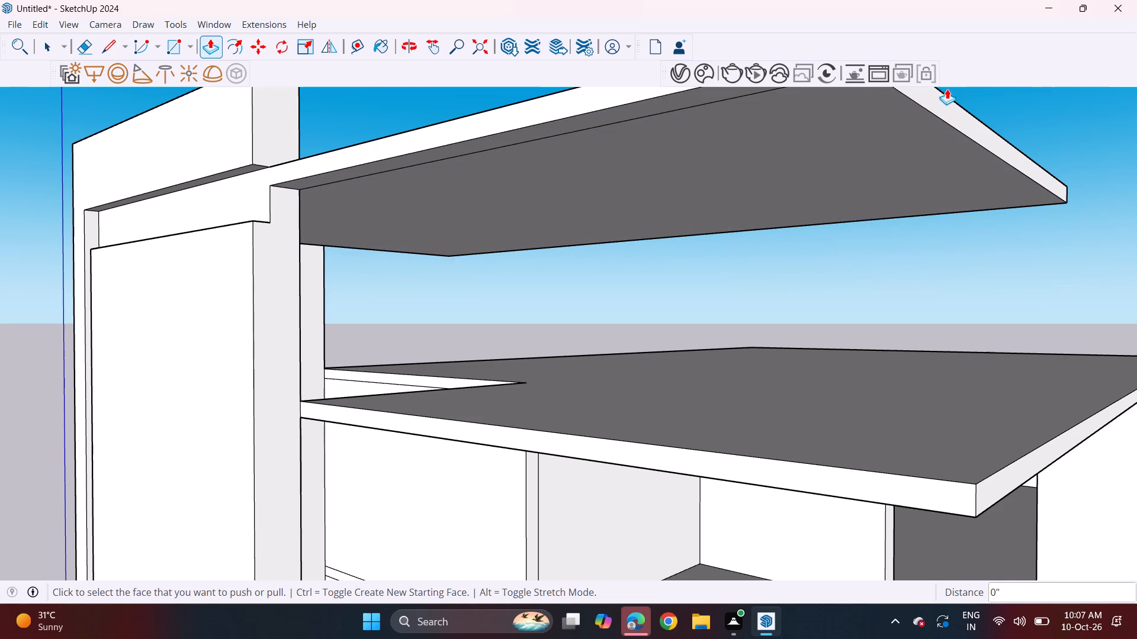
Raise the feature wall panel's top face 1' 1 5/16" to meet the projecting slab's underside level.
{"action": "middle_click_drag", "start_coordinate": [358, 236], "coordinate": [482, 354]}
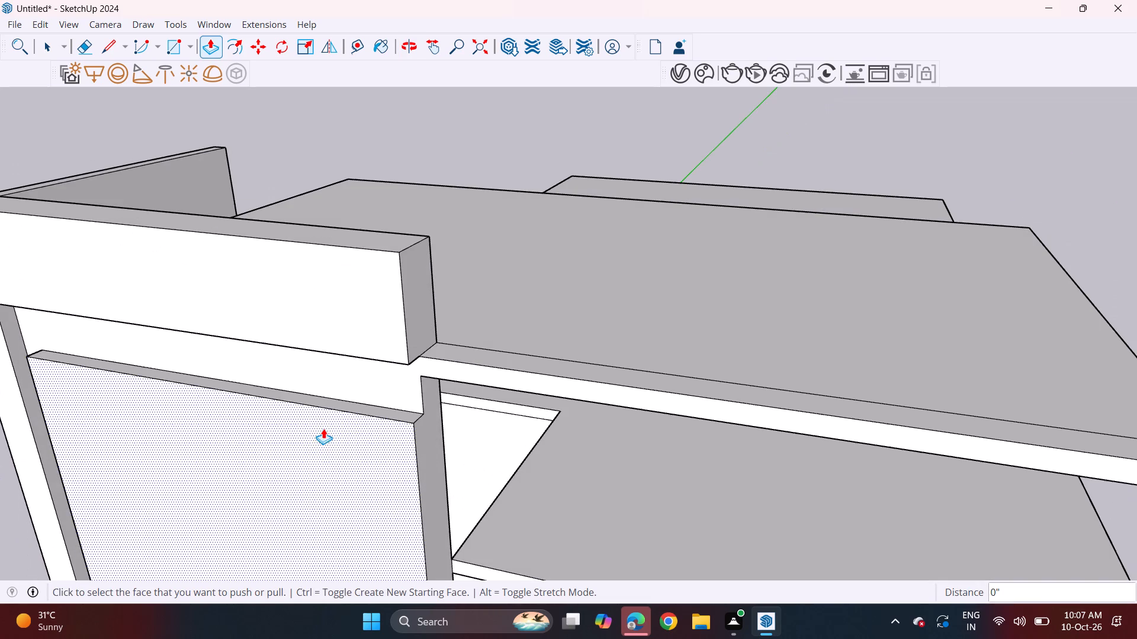
{"action": "left_click", "coordinate": [365, 407]}
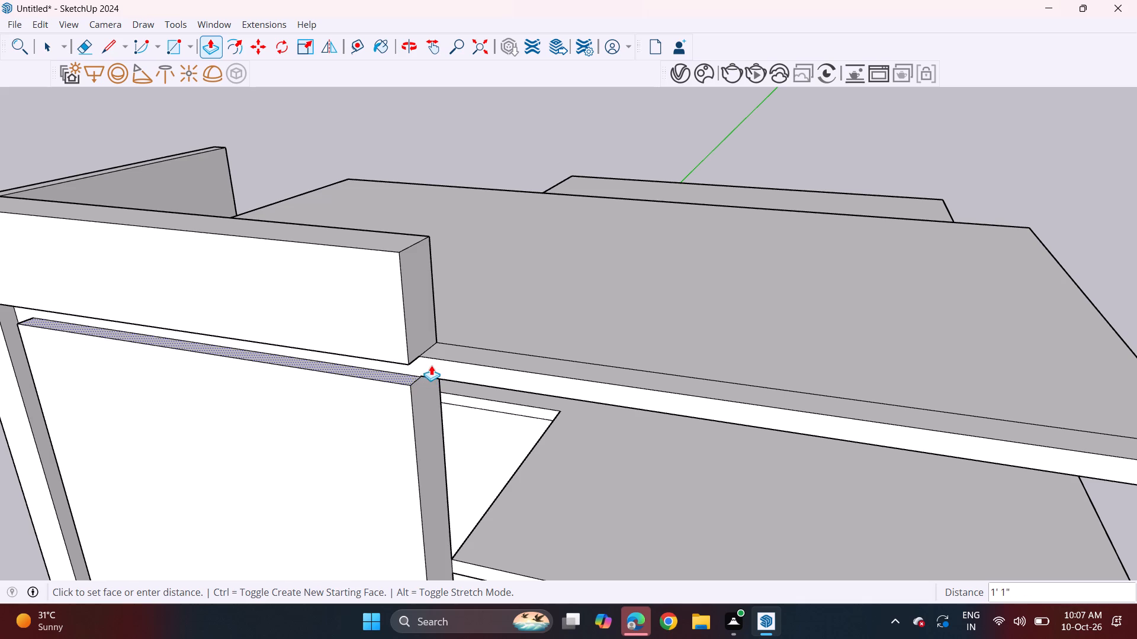
{"action": "middle_click_drag", "start_coordinate": [434, 369], "coordinate": [479, 296]}
{"action": "scroll", "coordinate": [506, 282], "scroll_direction": "up", "scroll_amount": 4}
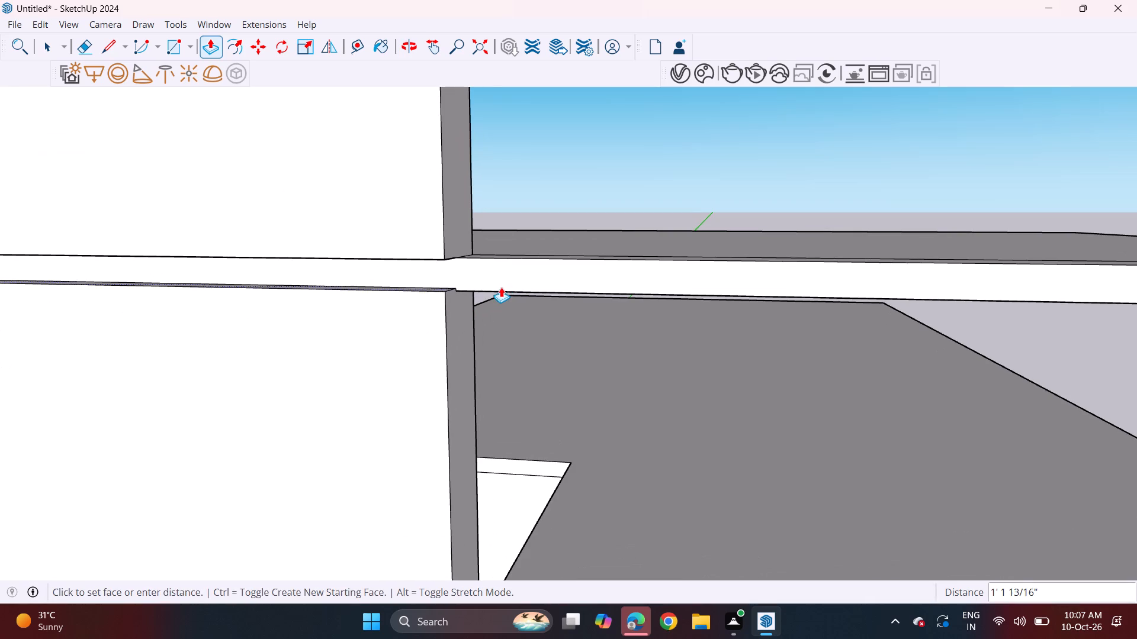
{"action": "left_click", "coordinate": [488, 295]}
Push the underside of the feature wall's upper ledge up 1' 10 5/8" to deepen the recessed band.
{"action": "middle_click_drag", "start_coordinate": [404, 360], "coordinate": [452, 330]}
{"action": "scroll", "coordinate": [454, 330], "scroll_direction": "down", "scroll_amount": 4}
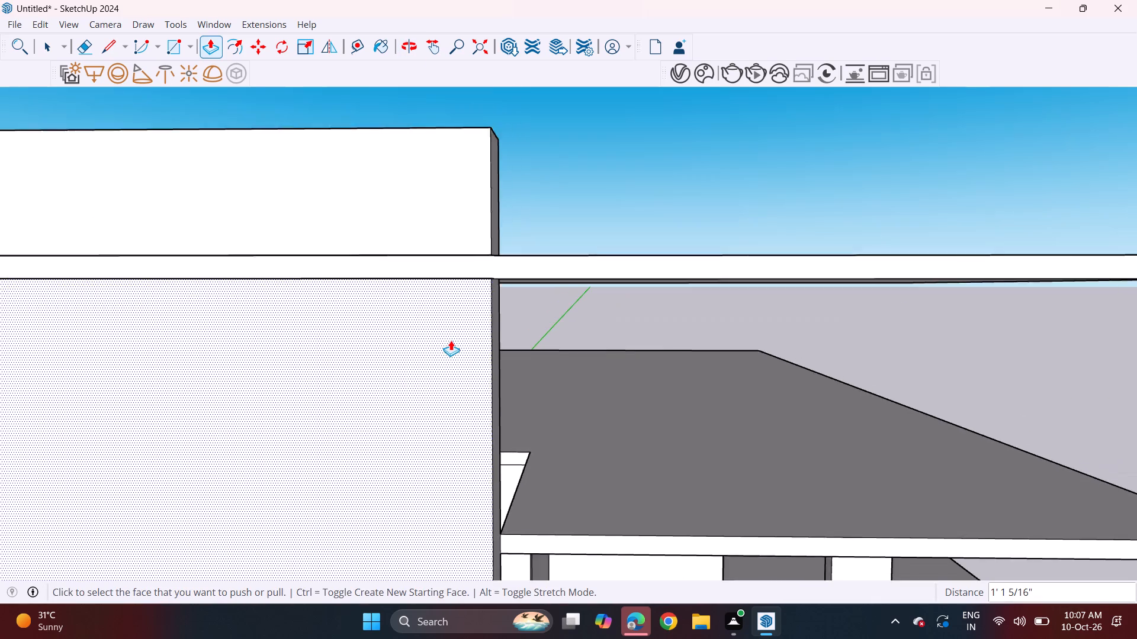
{"action": "scroll", "coordinate": [451, 340], "scroll_direction": "down", "scroll_amount": 6}
{"action": "middle_click_drag", "start_coordinate": [464, 377], "coordinate": [404, 360]}
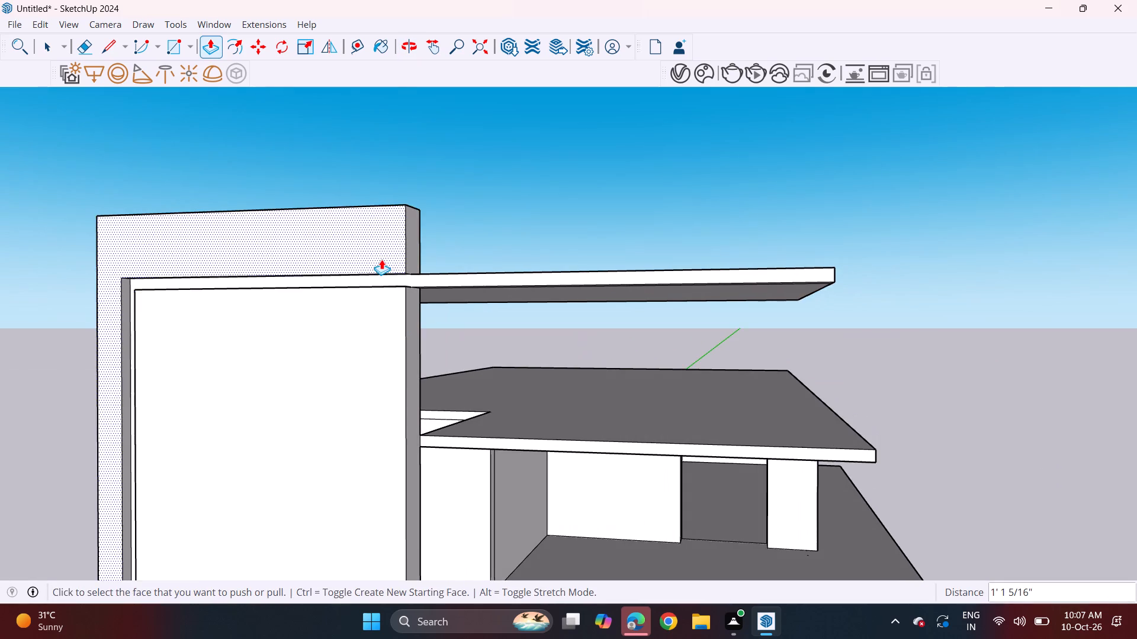
{"action": "middle_click_drag", "start_coordinate": [378, 258], "coordinate": [388, 206]}
{"action": "scroll", "coordinate": [387, 232], "scroll_direction": "up", "scroll_amount": 8}
{"action": "left_click", "coordinate": [380, 220]}
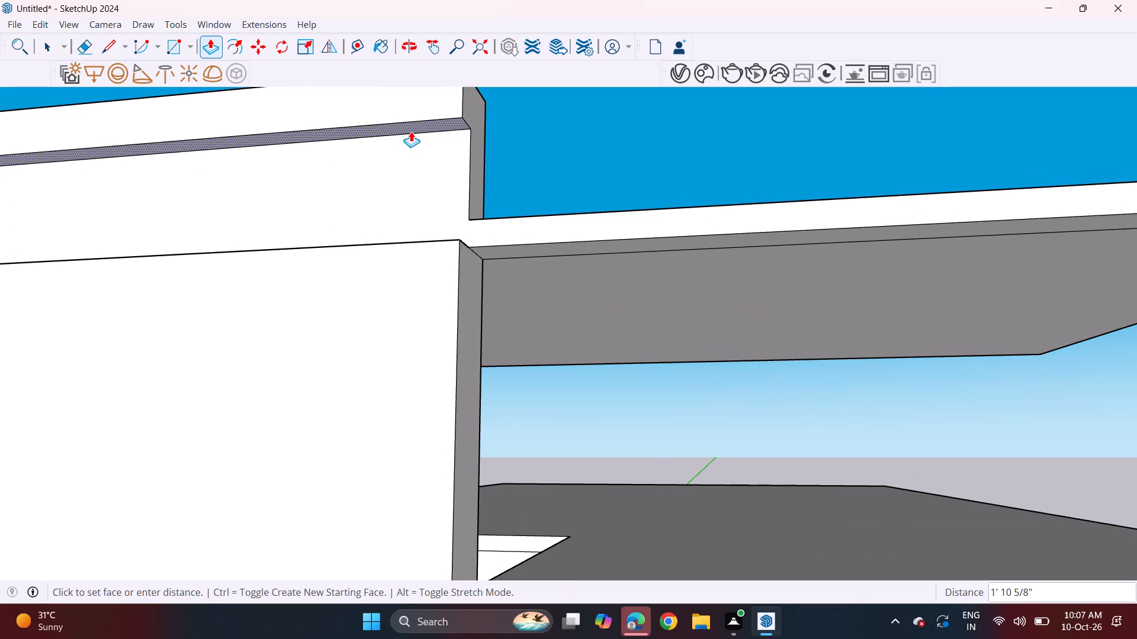
{"action": "left_click", "coordinate": [411, 131]}
Raise the projecting slab's narrow front strip 2' 6" as a fascia, level with the upper ledge's underside.
{"action": "middle_click_drag", "start_coordinate": [406, 188], "coordinate": [395, 234]}
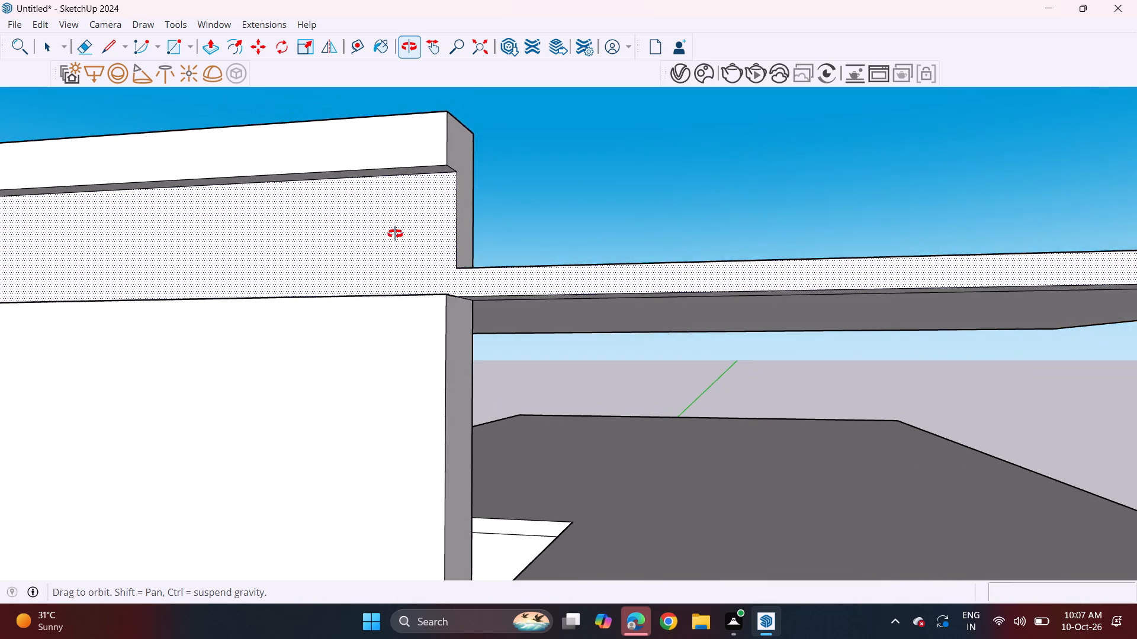
{"action": "middle_click_drag", "start_coordinate": [395, 234], "coordinate": [395, 240]}
{"action": "middle_click_drag", "start_coordinate": [471, 264], "coordinate": [464, 220]}
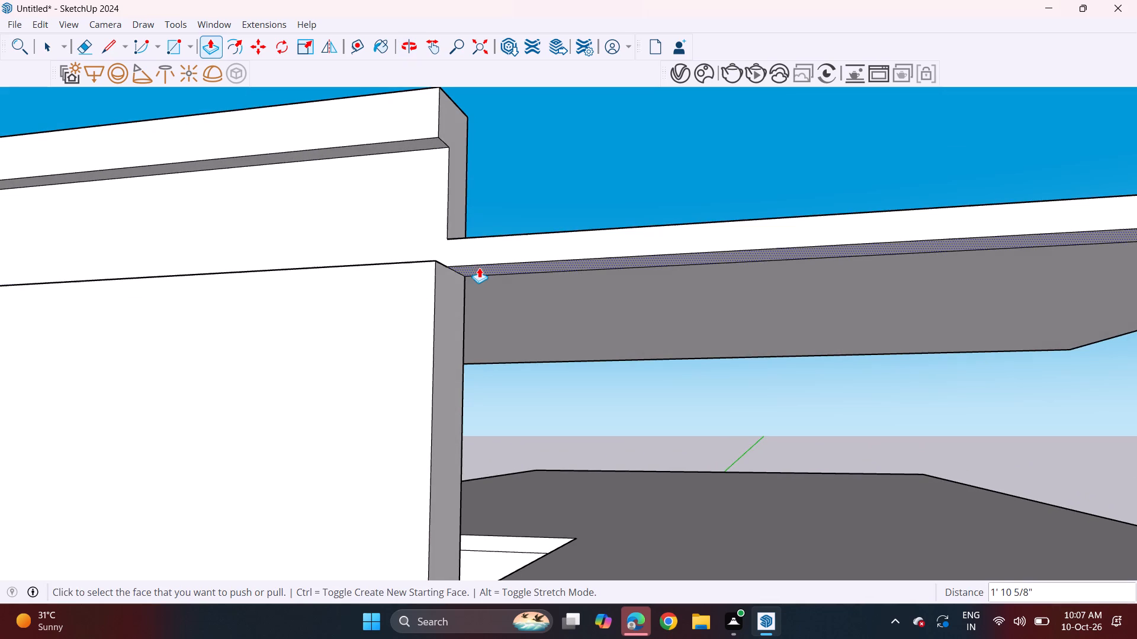
{"action": "left_click", "coordinate": [481, 270]}
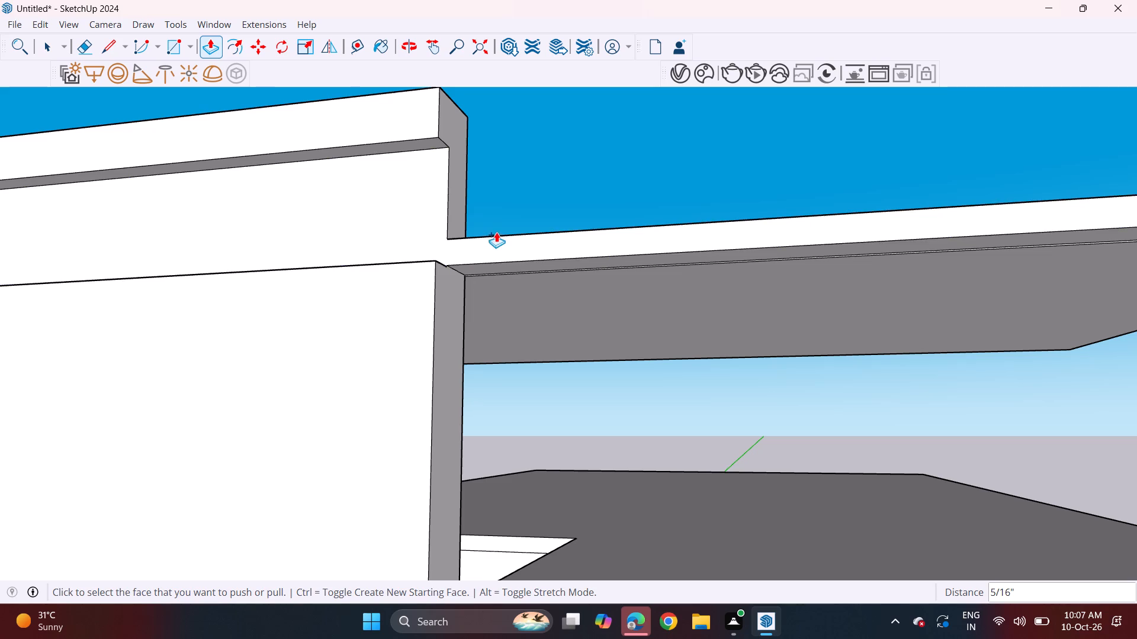
{"action": "left_click", "coordinate": [498, 269]}
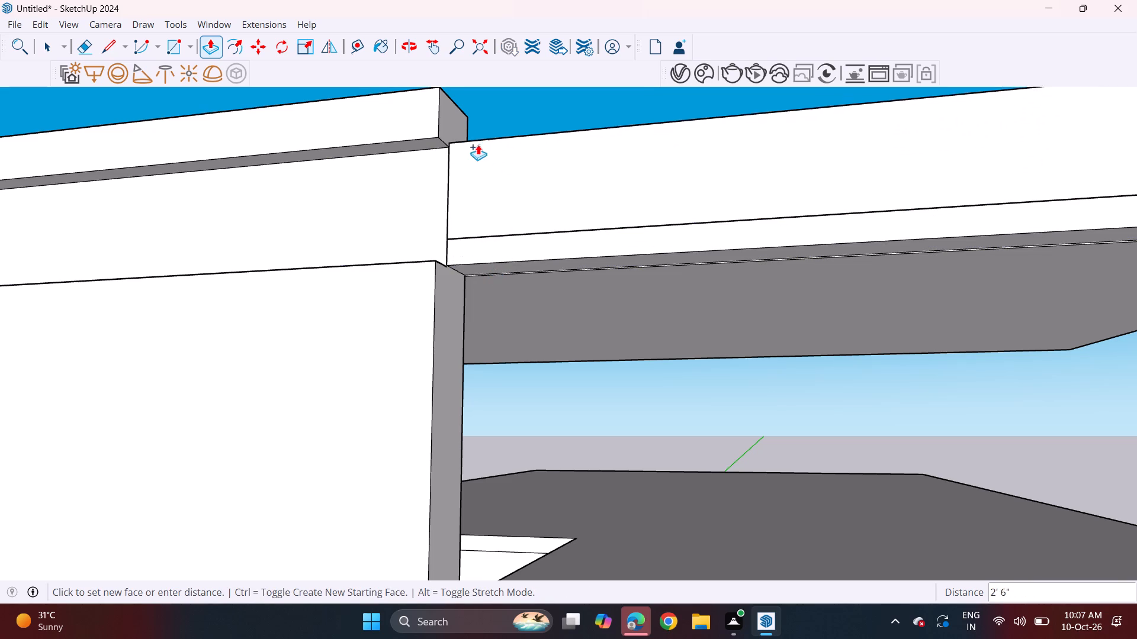
{"action": "left_click", "coordinate": [444, 148]}
Push the fascia's underside up to the edge line above it, exposing the slab's front edge behind.
{"action": "middle_click_drag", "start_coordinate": [514, 211], "coordinate": [502, 228]}
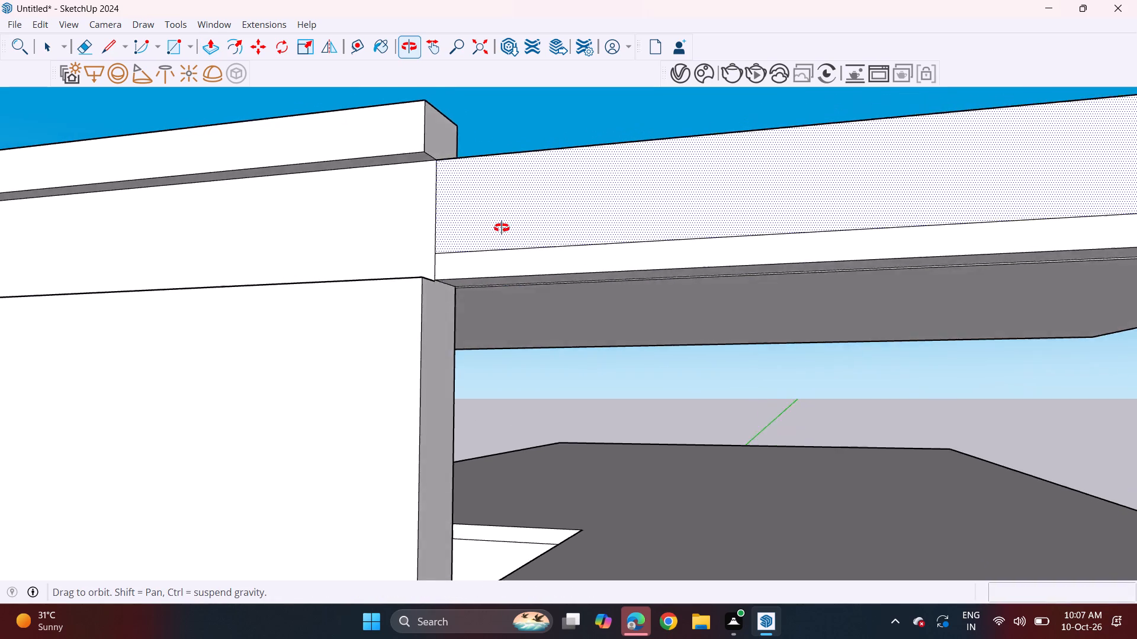
{"action": "middle_click_drag", "start_coordinate": [502, 228], "coordinate": [514, 198]}
{"action": "left_click", "coordinate": [508, 259]}
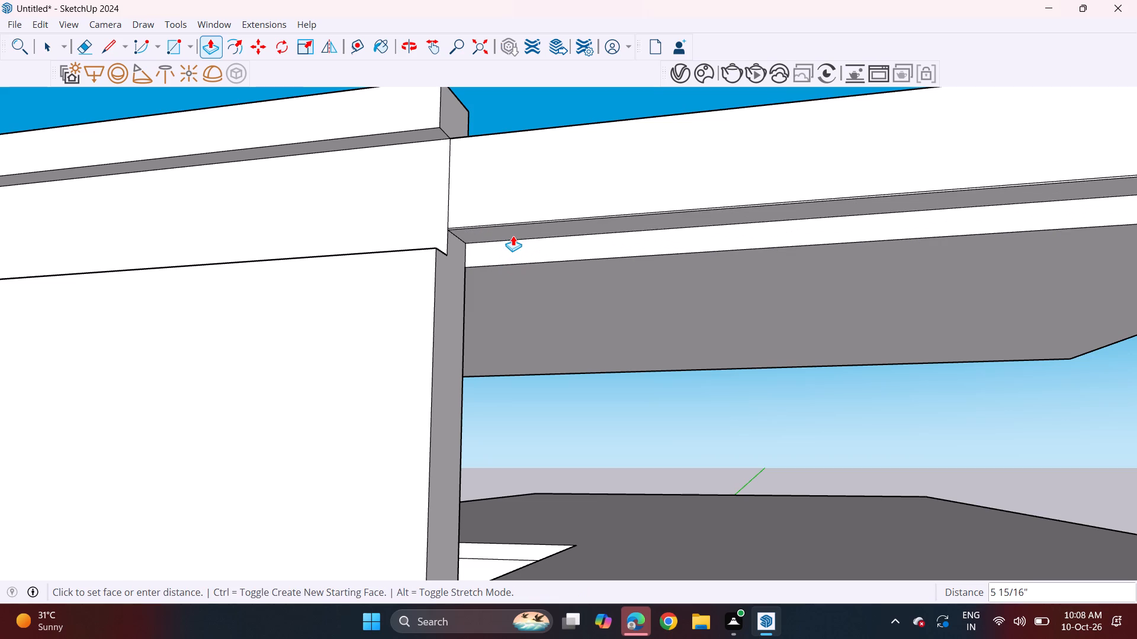
{"action": "left_click", "coordinate": [515, 231]}
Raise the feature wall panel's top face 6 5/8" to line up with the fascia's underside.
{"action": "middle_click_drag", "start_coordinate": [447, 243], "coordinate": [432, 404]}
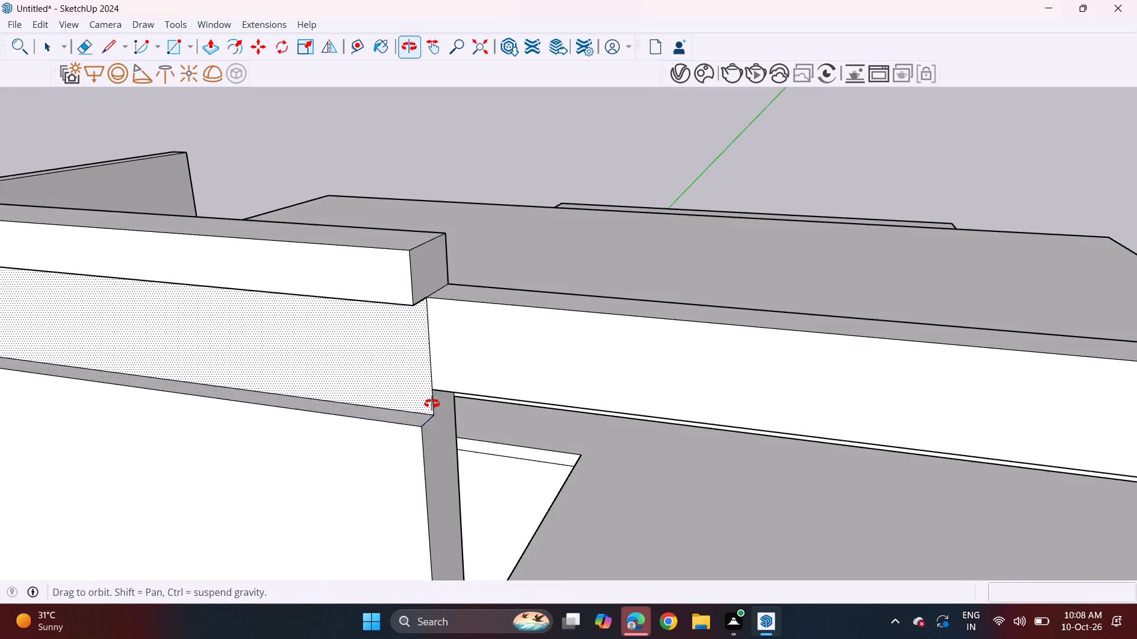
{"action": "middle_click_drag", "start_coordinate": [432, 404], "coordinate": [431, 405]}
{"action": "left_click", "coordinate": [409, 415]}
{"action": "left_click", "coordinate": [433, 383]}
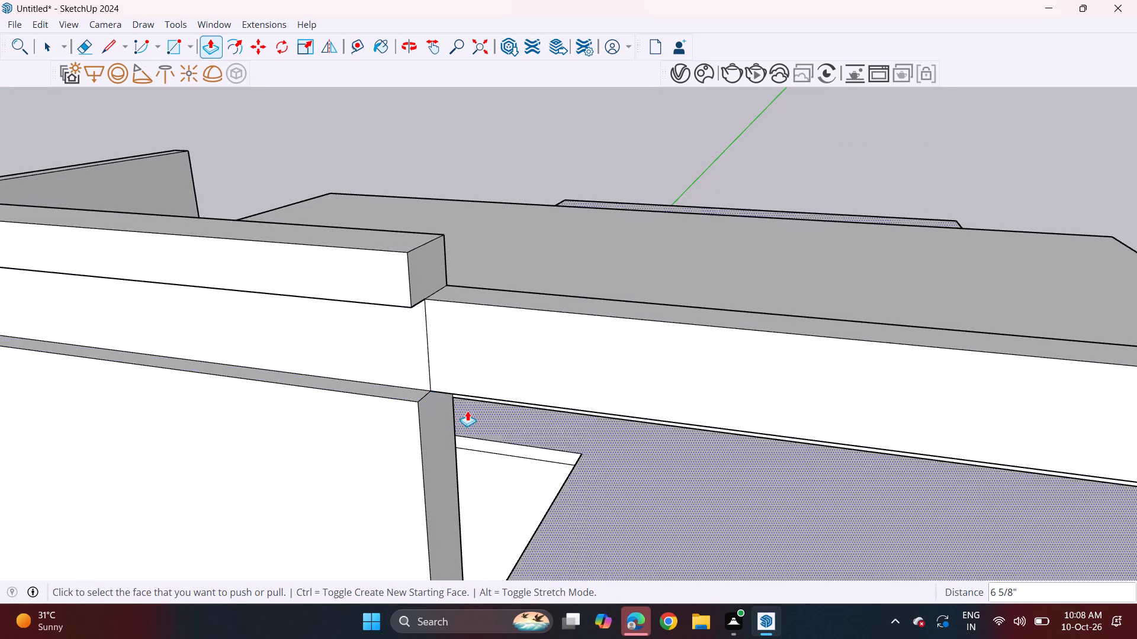
Examine the feature wall, fascia and projecting slab together from the front and slightly below.
{"action": "middle_click_drag", "start_coordinate": [473, 407], "coordinate": [514, 347]}
{"action": "scroll", "coordinate": [514, 347], "scroll_direction": "down", "scroll_amount": 7}
{"action": "middle_click_drag", "start_coordinate": [511, 362], "coordinate": [532, 347]}
{"action": "scroll", "coordinate": [542, 341], "scroll_direction": "down", "scroll_amount": 5}
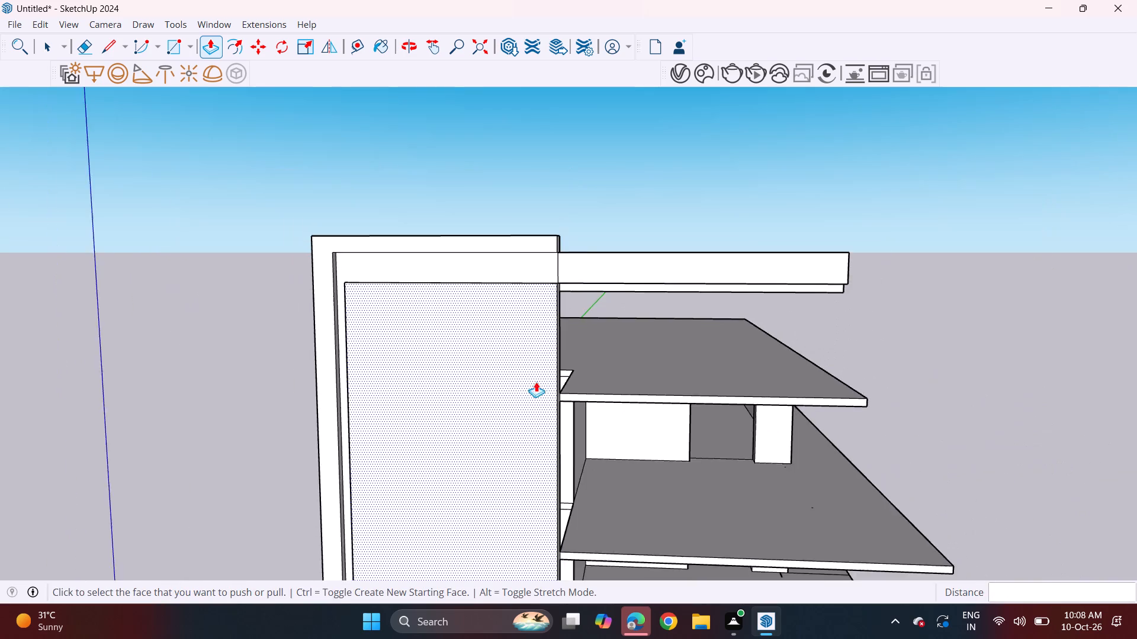
{"action": "scroll", "coordinate": [536, 382], "scroll_direction": "down", "scroll_amount": 1}
{"action": "middle_click_drag", "start_coordinate": [542, 377], "coordinate": [572, 317]}
{"action": "scroll", "coordinate": [563, 334], "scroll_direction": "down", "scroll_amount": 2}
{"action": "middle_click_drag", "start_coordinate": [600, 312], "coordinate": [555, 348]}
{"action": "scroll", "coordinate": [624, 304], "scroll_direction": "up", "scroll_amount": 4}
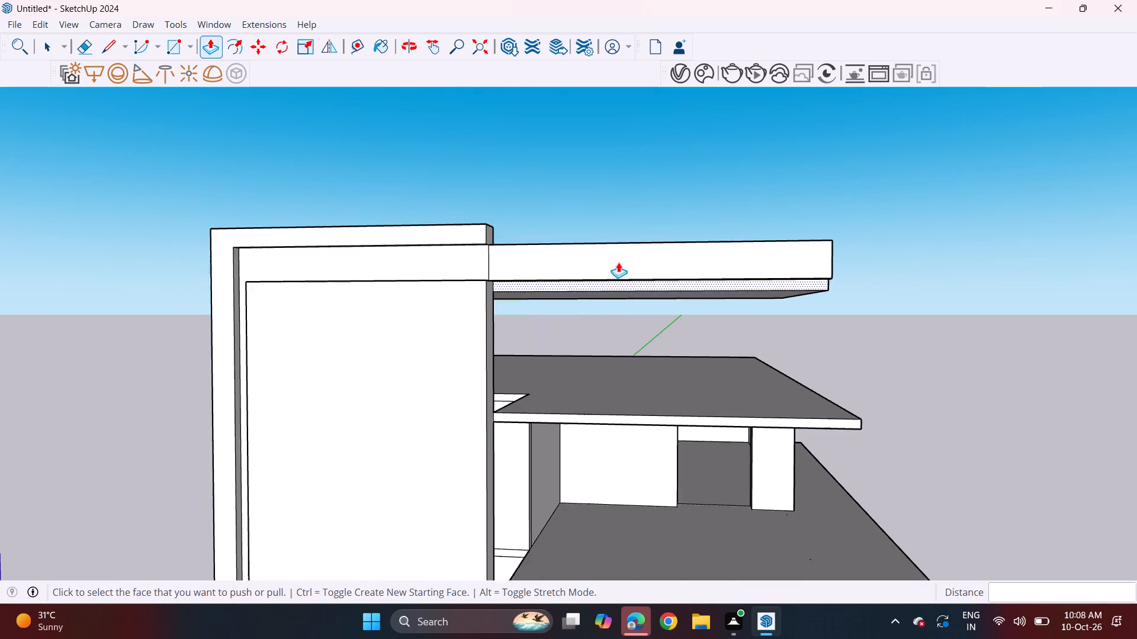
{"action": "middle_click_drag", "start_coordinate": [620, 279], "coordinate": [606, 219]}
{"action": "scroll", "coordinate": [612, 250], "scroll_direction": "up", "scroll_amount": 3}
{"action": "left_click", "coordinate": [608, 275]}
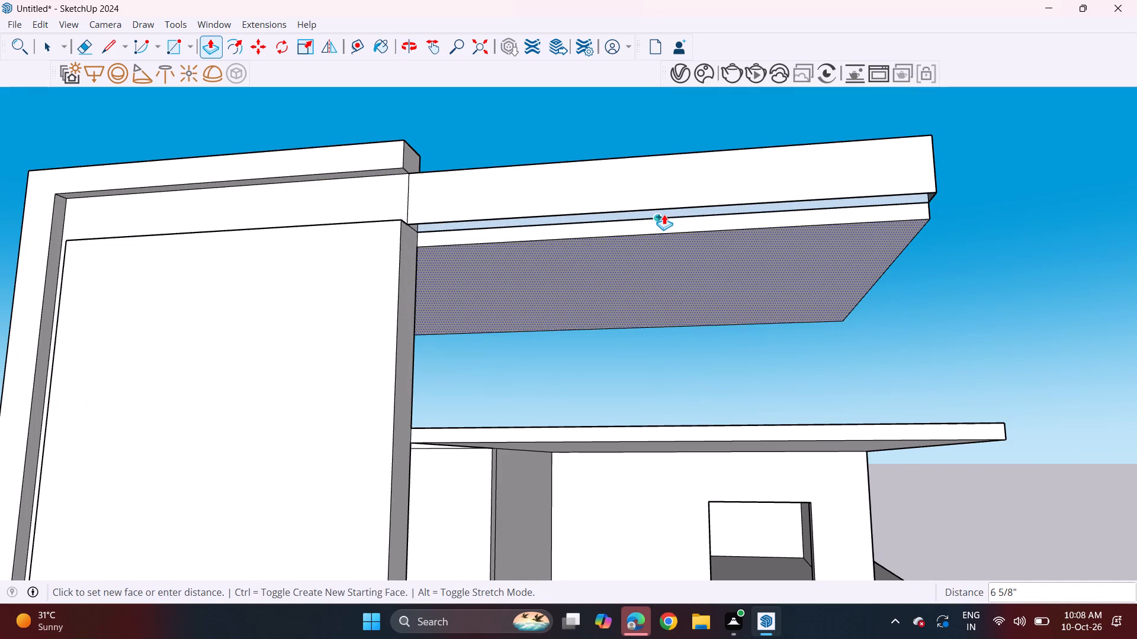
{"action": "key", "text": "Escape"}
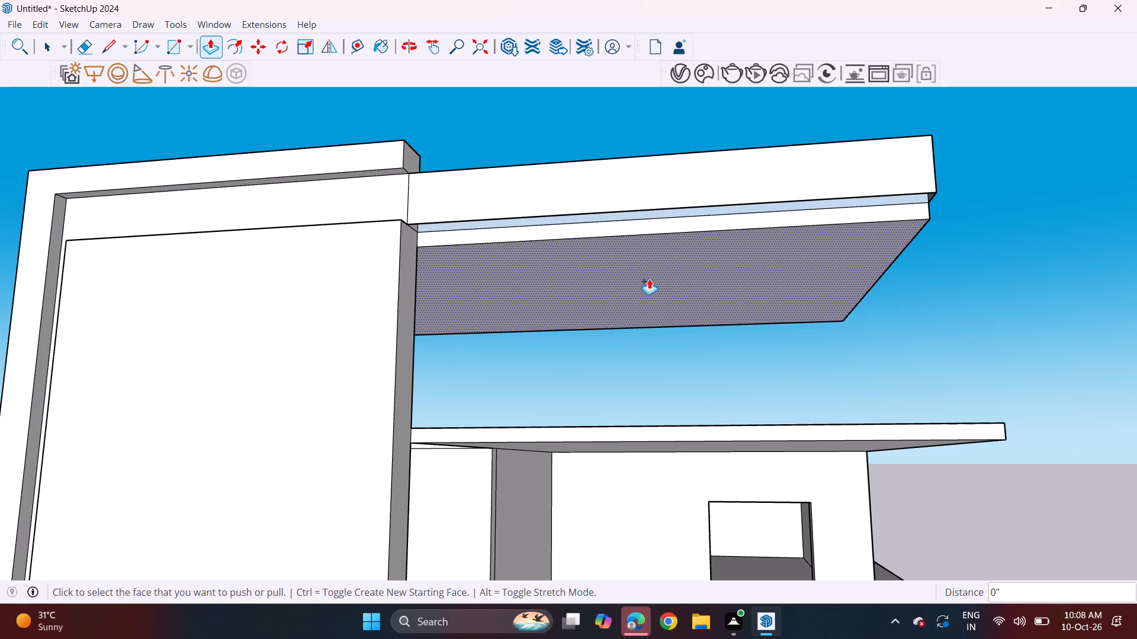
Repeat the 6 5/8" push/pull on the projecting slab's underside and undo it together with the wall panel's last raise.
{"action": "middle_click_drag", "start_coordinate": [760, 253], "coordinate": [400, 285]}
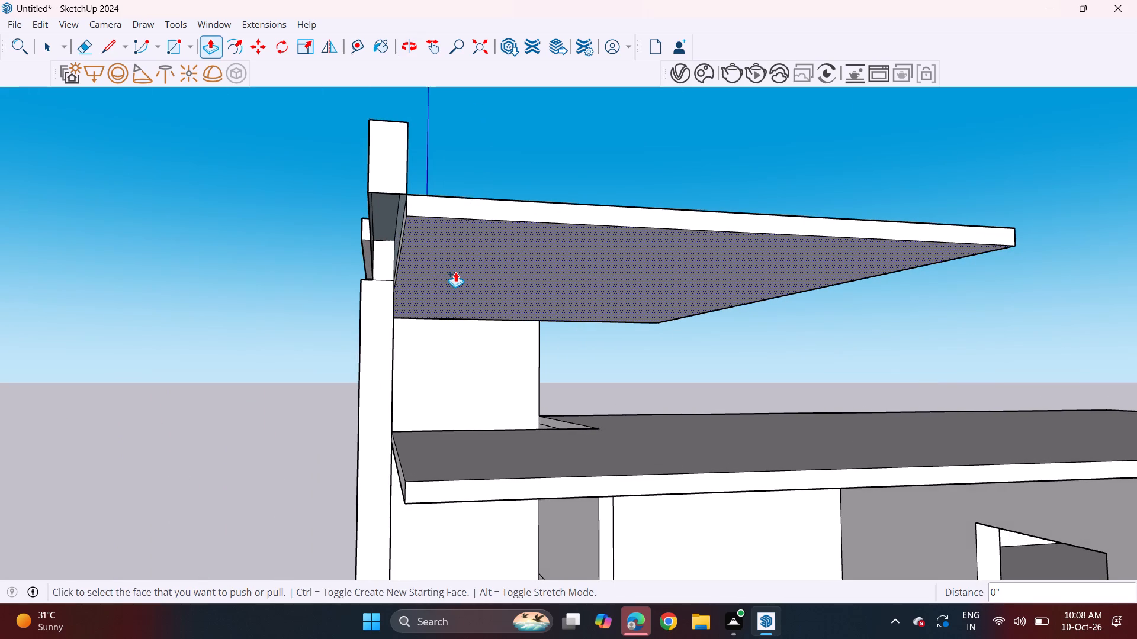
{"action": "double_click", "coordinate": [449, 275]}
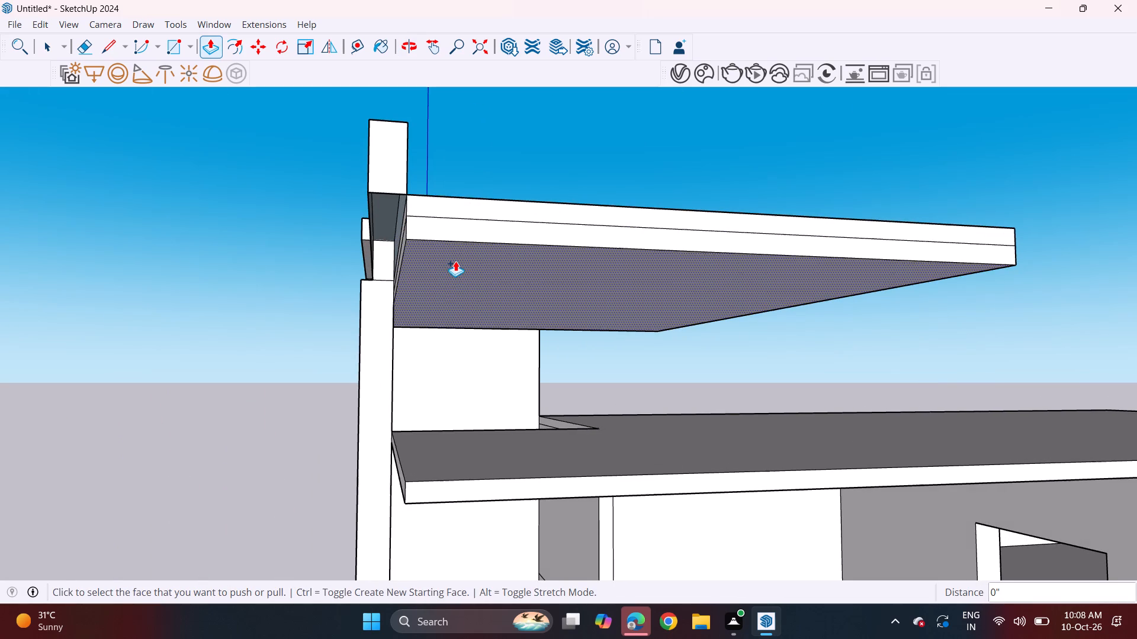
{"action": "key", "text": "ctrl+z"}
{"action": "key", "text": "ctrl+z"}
Push the projecting slab's underside up until only a thin sheet of slab is left behind the fascia.
{"action": "left_click", "coordinate": [454, 259]}
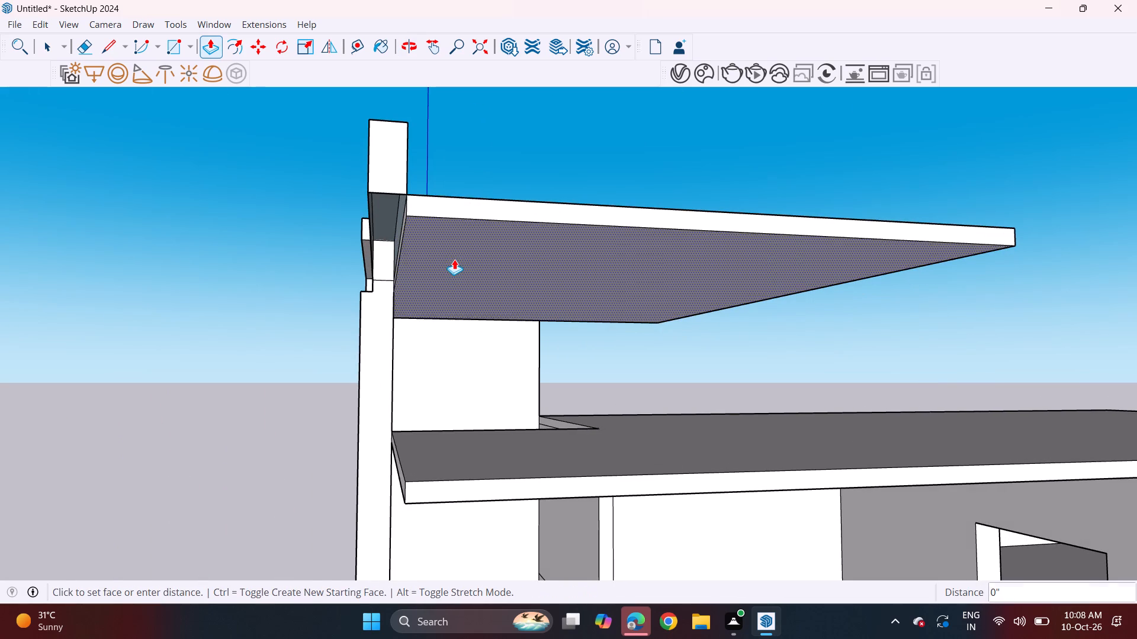
{"action": "left_click", "coordinate": [458, 244]}
Try to push/pull the fascia's underside where it meets the feature wall.
{"action": "scroll", "coordinate": [378, 225], "scroll_direction": "up", "scroll_amount": 1}
{"action": "middle_click_drag", "start_coordinate": [378, 225], "coordinate": [372, 197]}
{"action": "left_click", "coordinate": [383, 193]}
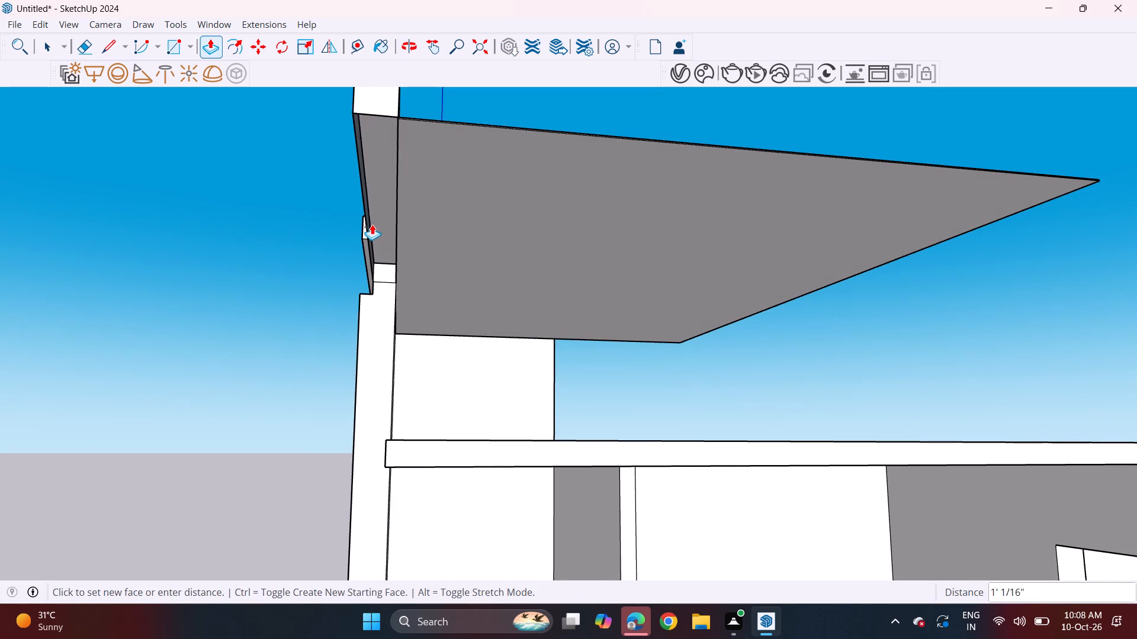
{"action": "left_click_drag", "start_coordinate": [366, 228], "coordinate": [376, 229]}
Raise the projecting slab's top face 1' 10 5/8" so it is level with the top of the fascia.
{"action": "middle_click_drag", "start_coordinate": [395, 231], "coordinate": [470, 312]}
{"action": "middle_click_drag", "start_coordinate": [407, 332], "coordinate": [390, 344]}
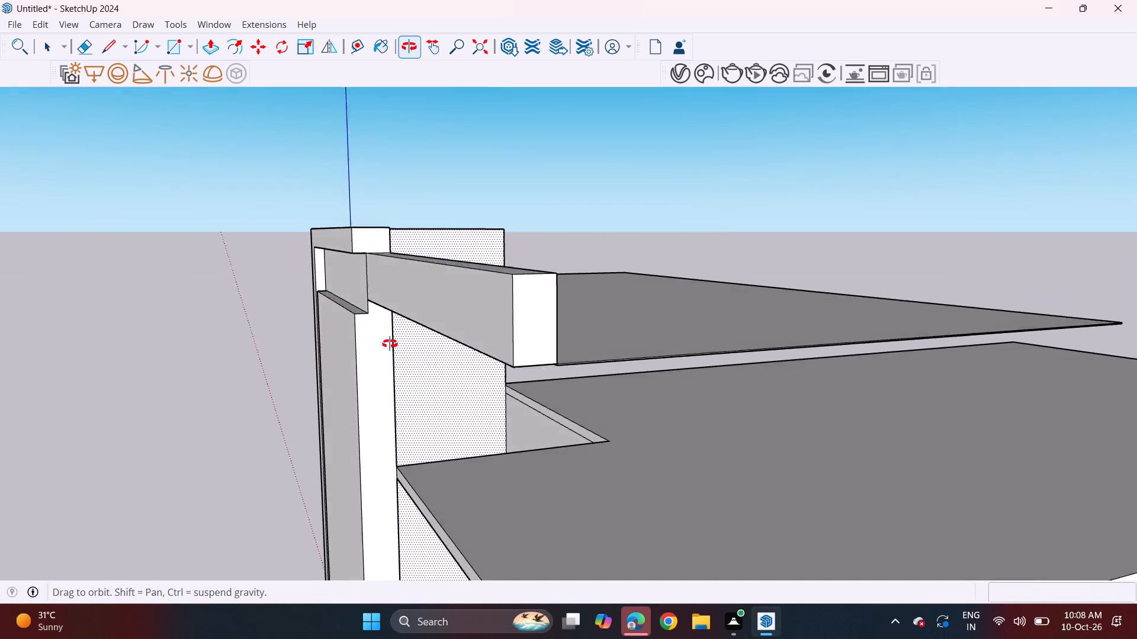
{"action": "middle_click_drag", "start_coordinate": [390, 344], "coordinate": [390, 363]}
{"action": "left_click", "coordinate": [688, 325]}
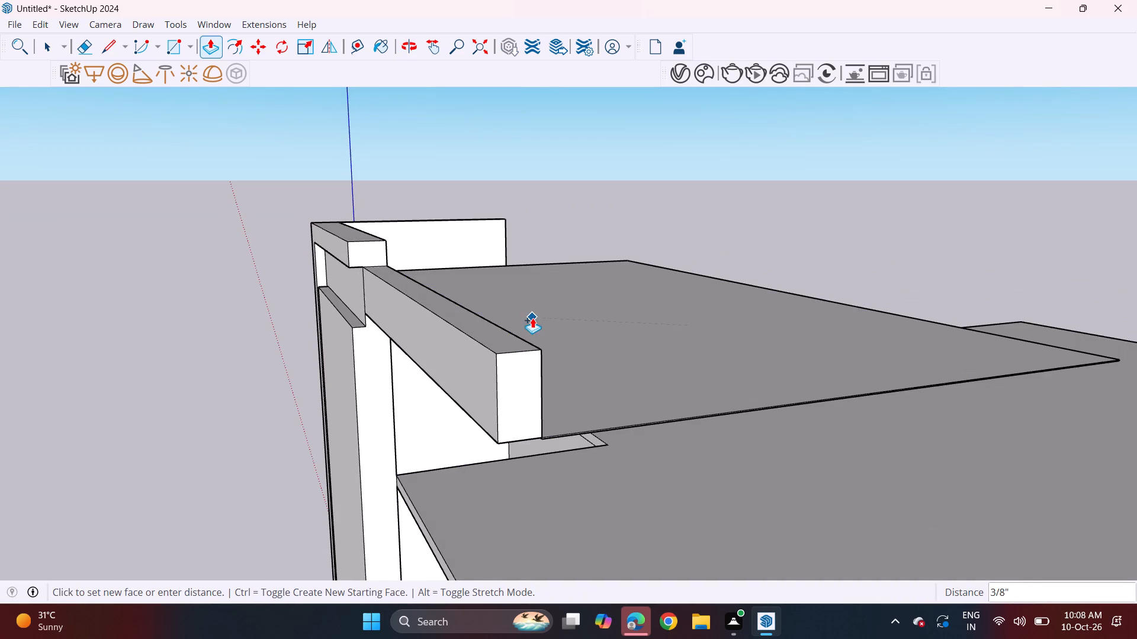
{"action": "left_click", "coordinate": [538, 347]}
Examine the thickened projecting slab and fascia against the whole building from the front and from below.
{"action": "middle_click_drag", "start_coordinate": [478, 375], "coordinate": [679, 324]}
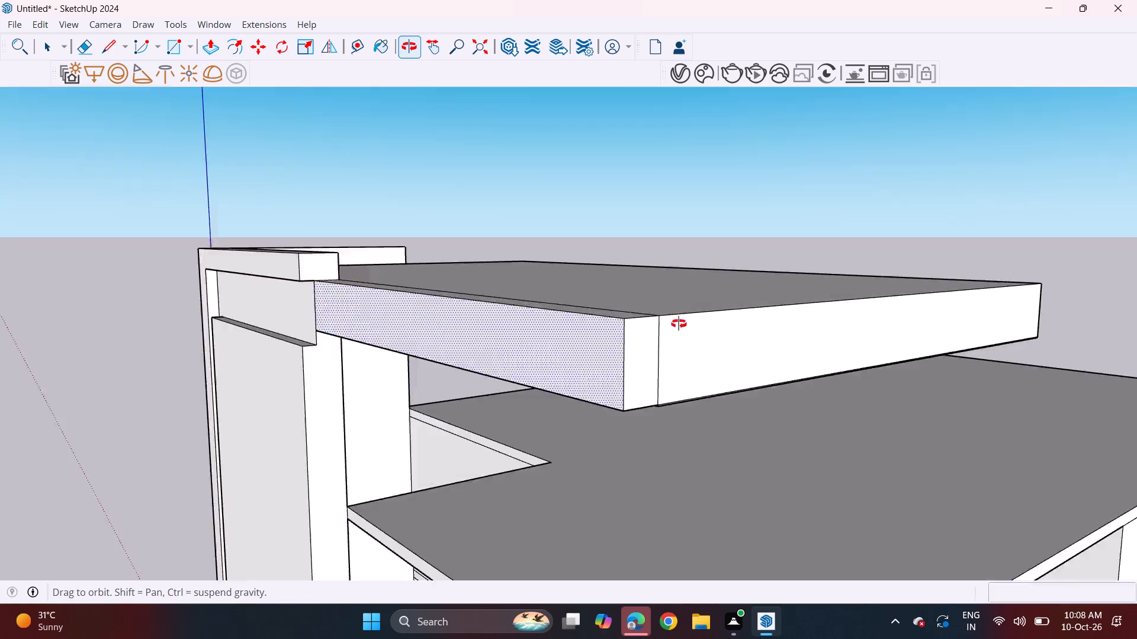
{"action": "middle_click_drag", "start_coordinate": [679, 324], "coordinate": [704, 314]}
{"action": "scroll", "coordinate": [704, 314], "scroll_direction": "down", "scroll_amount": 6}
{"action": "middle_click_drag", "start_coordinate": [590, 419], "coordinate": [695, 387]}
{"action": "scroll", "coordinate": [691, 393], "scroll_direction": "down", "scroll_amount": 9}
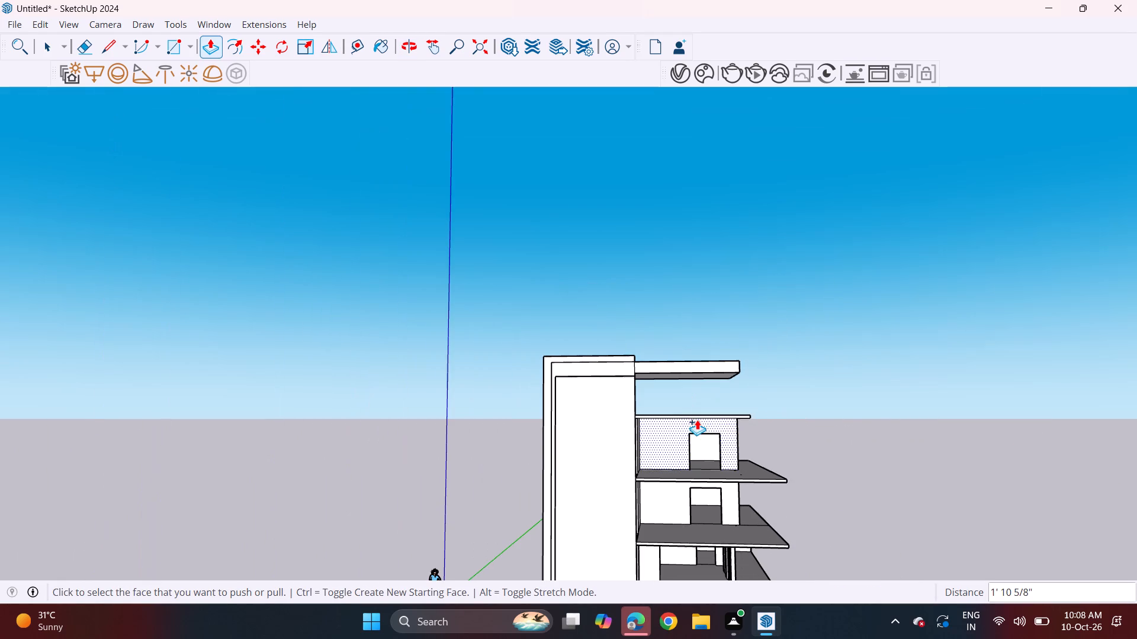
{"action": "middle_click_drag", "start_coordinate": [718, 422], "coordinate": [709, 417]}
{"action": "middle_click_drag", "start_coordinate": [717, 421], "coordinate": [736, 443]}
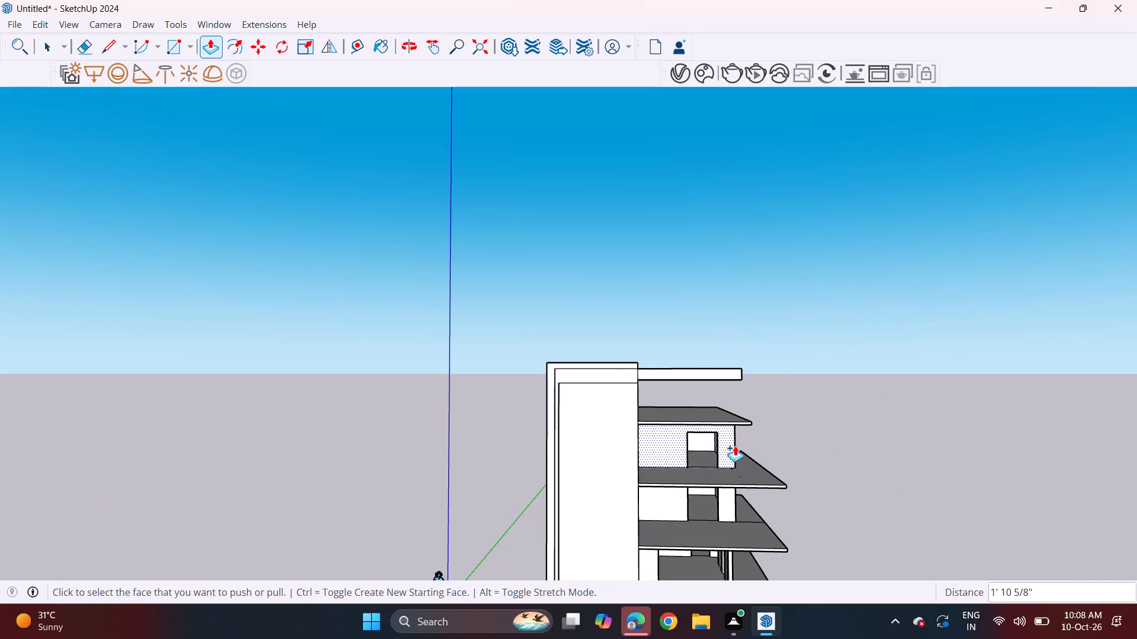
{"action": "middle_click_drag", "start_coordinate": [735, 446], "coordinate": [636, 360], "text": "shift"}
{"action": "middle_click_drag", "start_coordinate": [634, 370], "coordinate": [666, 382]}
{"action": "middle_click_drag", "start_coordinate": [666, 381], "coordinate": [663, 372]}
{"action": "middle_click_drag", "start_coordinate": [590, 317], "coordinate": [587, 317]}
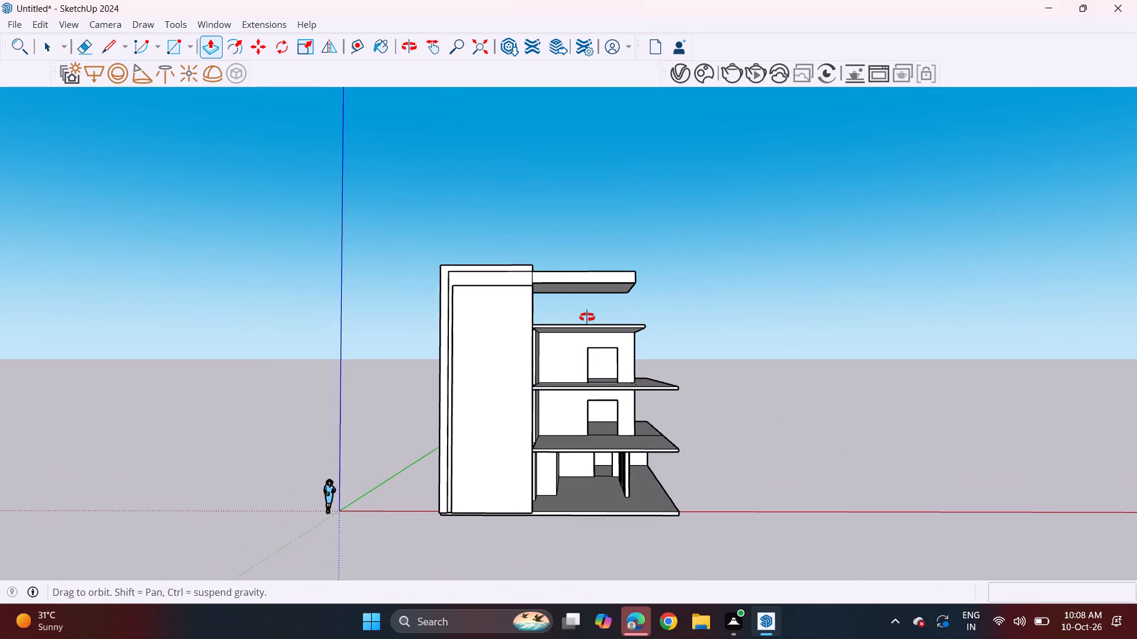
{"action": "middle_click_drag", "start_coordinate": [587, 317], "coordinate": [489, 337]}
Push the underside of the projecting fascia up 11 1/4" to make the fascia shallower.
{"action": "scroll", "coordinate": [526, 292], "scroll_direction": "up", "scroll_amount": 10}
{"action": "middle_click_drag", "start_coordinate": [515, 305], "coordinate": [510, 281]}
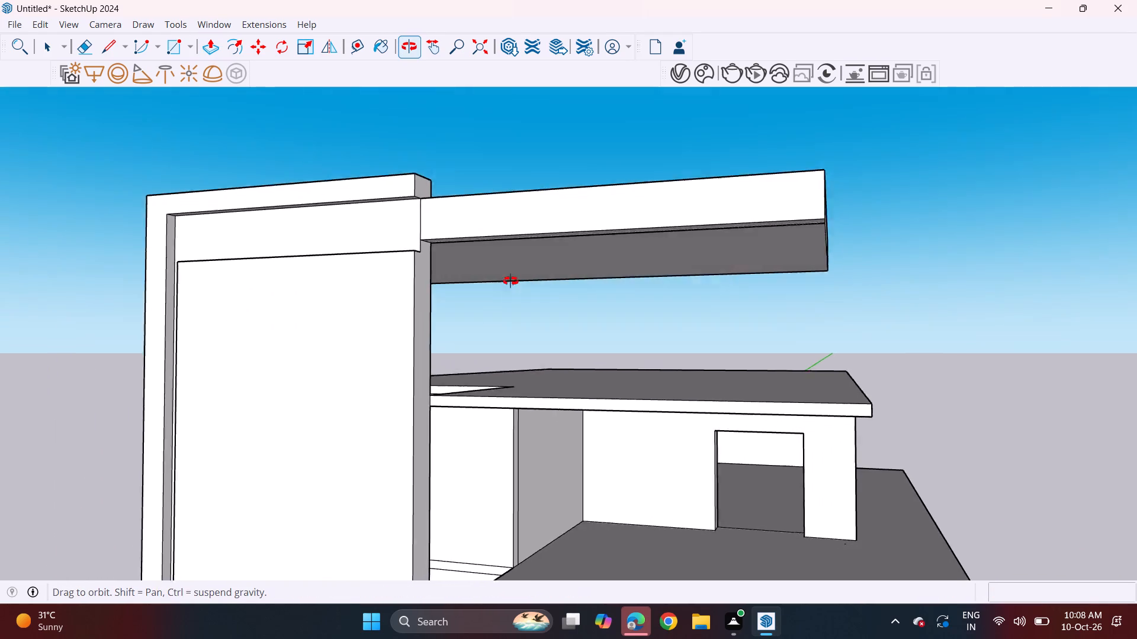
{"action": "middle_click_drag", "start_coordinate": [510, 281], "coordinate": [503, 273]}
{"action": "scroll", "coordinate": [465, 260], "scroll_direction": "up", "scroll_amount": 5}
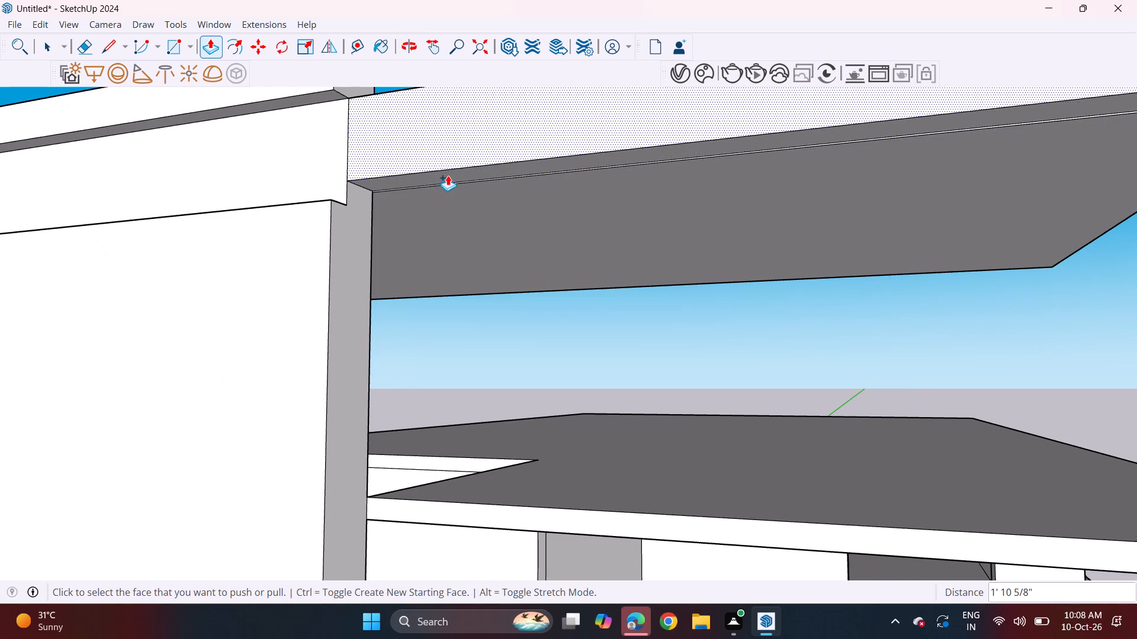
{"action": "left_click", "coordinate": [448, 175]}
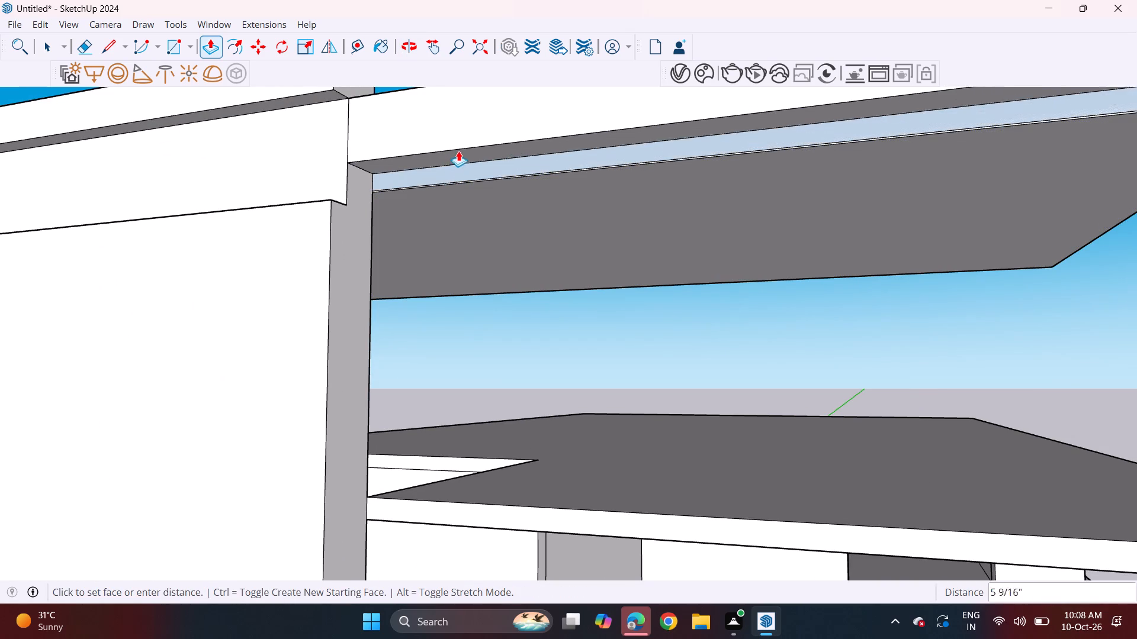
{"action": "left_click", "coordinate": [461, 133]}
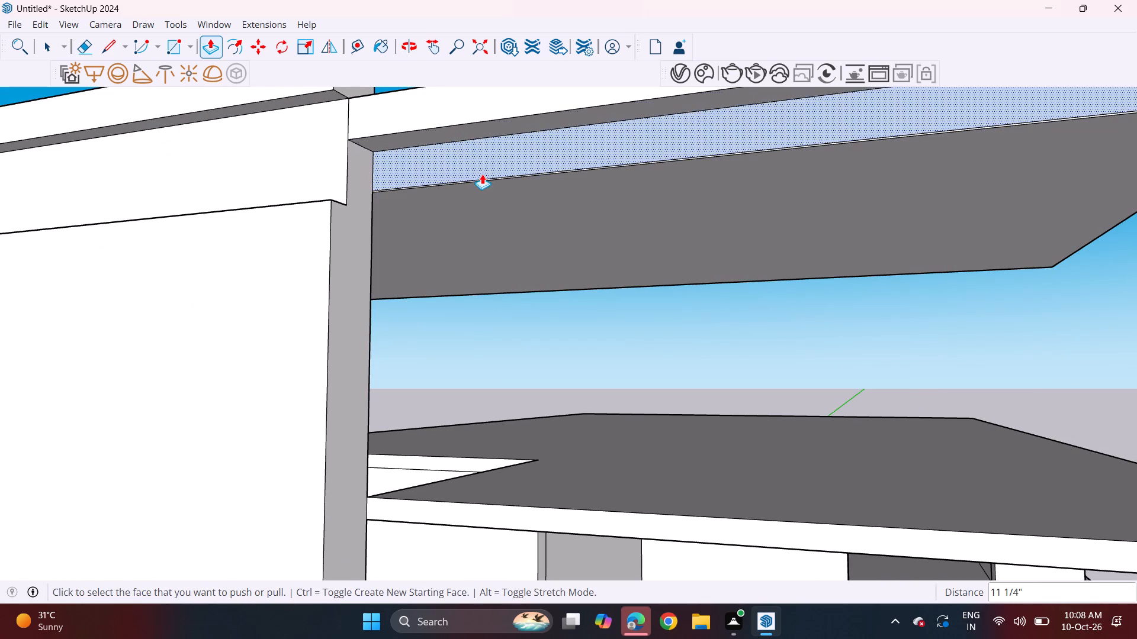
Push the projecting slab's underside up to the level of the fascia's top and try a push/pull on its top face.
{"action": "left_click", "coordinate": [500, 199]}
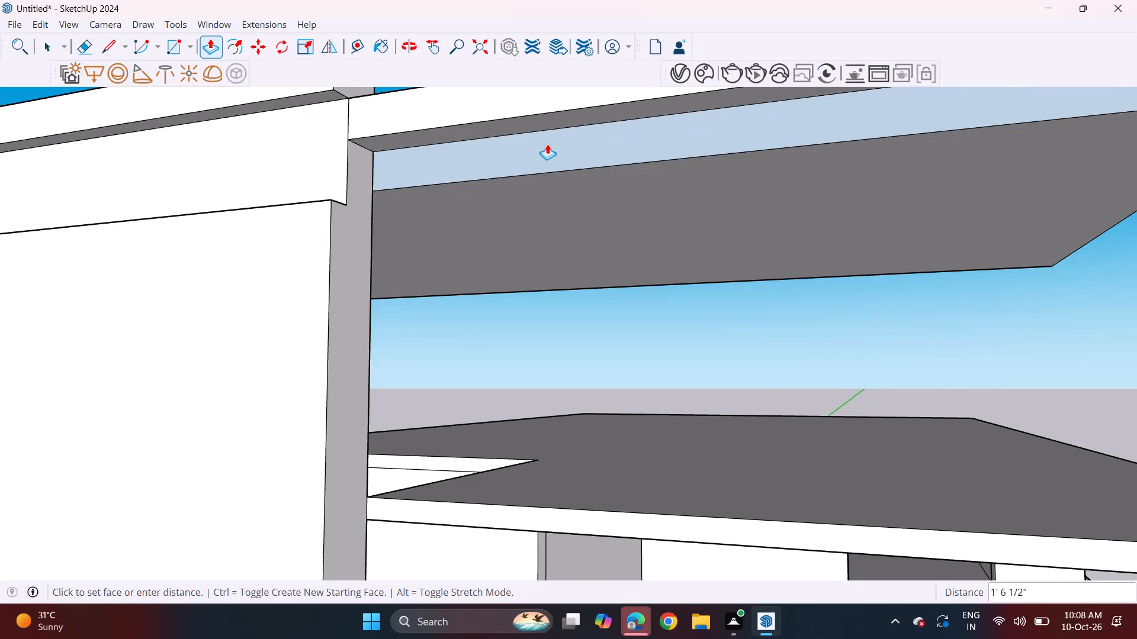
{"action": "middle_click_drag", "start_coordinate": [564, 154], "coordinate": [349, 291]}
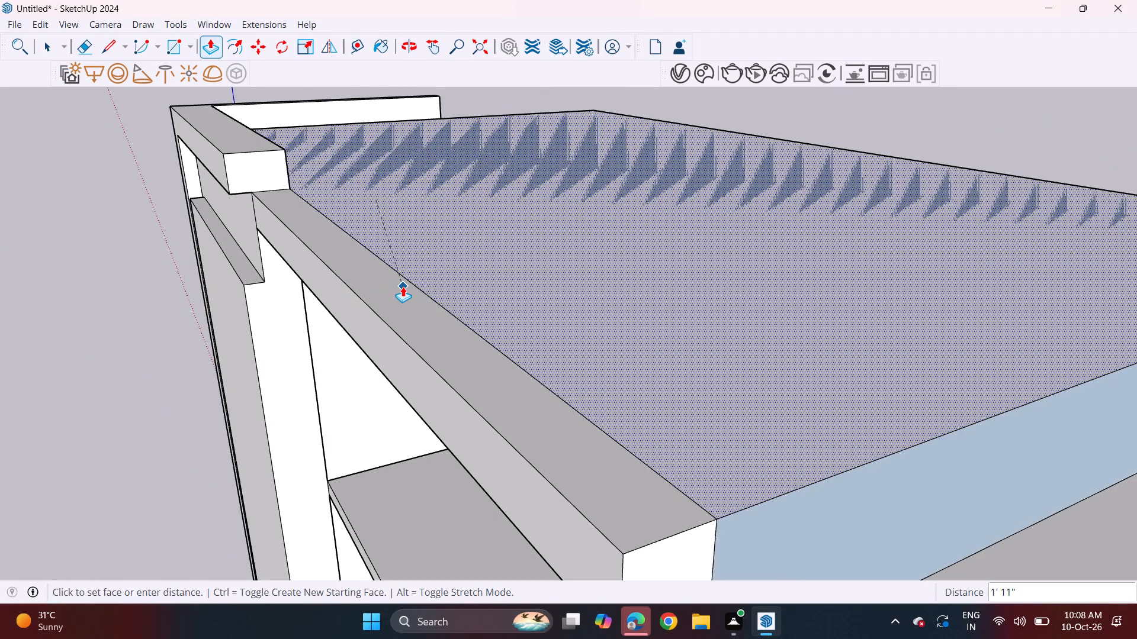
{"action": "left_click", "coordinate": [403, 286]}
{"action": "left_click", "coordinate": [649, 362]}
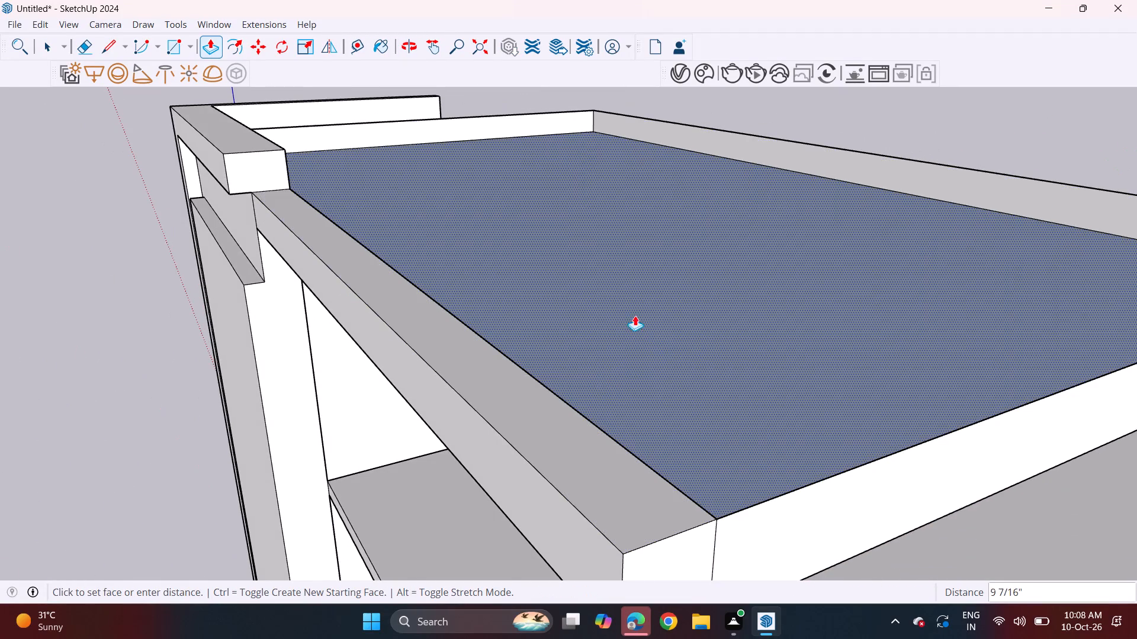
{"action": "left_click", "coordinate": [629, 248]}
Examine the shallower fascia and the thin slab behind it from the front, below and above.
{"action": "middle_click_drag", "start_coordinate": [586, 356], "coordinate": [646, 309]}
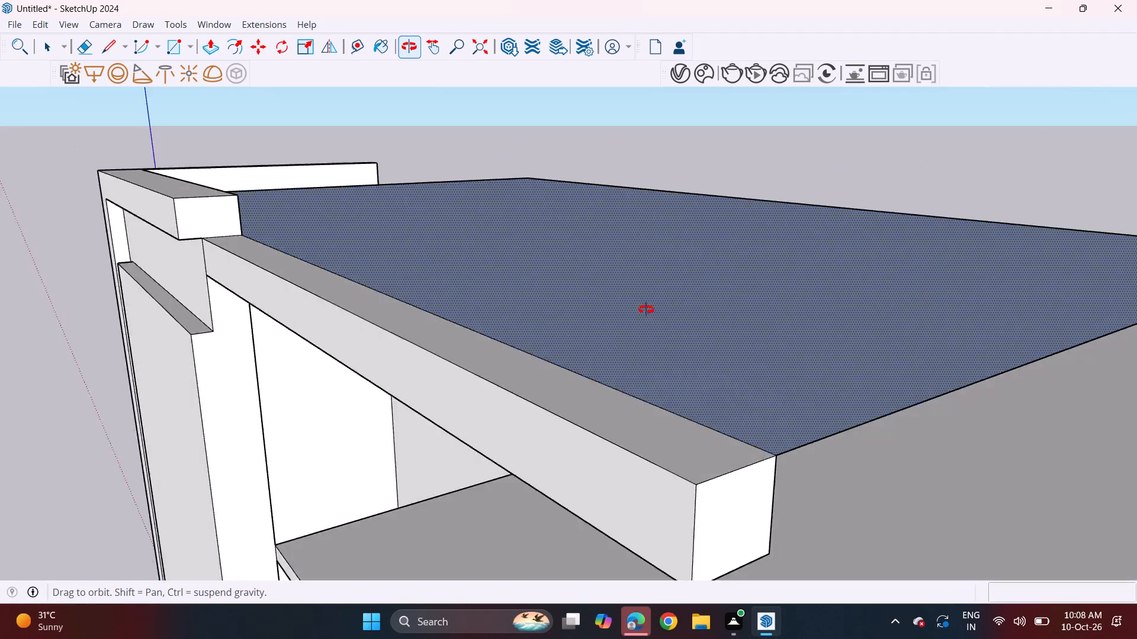
{"action": "middle_click_drag", "start_coordinate": [646, 309], "coordinate": [725, 222]}
{"action": "scroll", "coordinate": [196, 408], "scroll_direction": "down", "scroll_amount": 4}
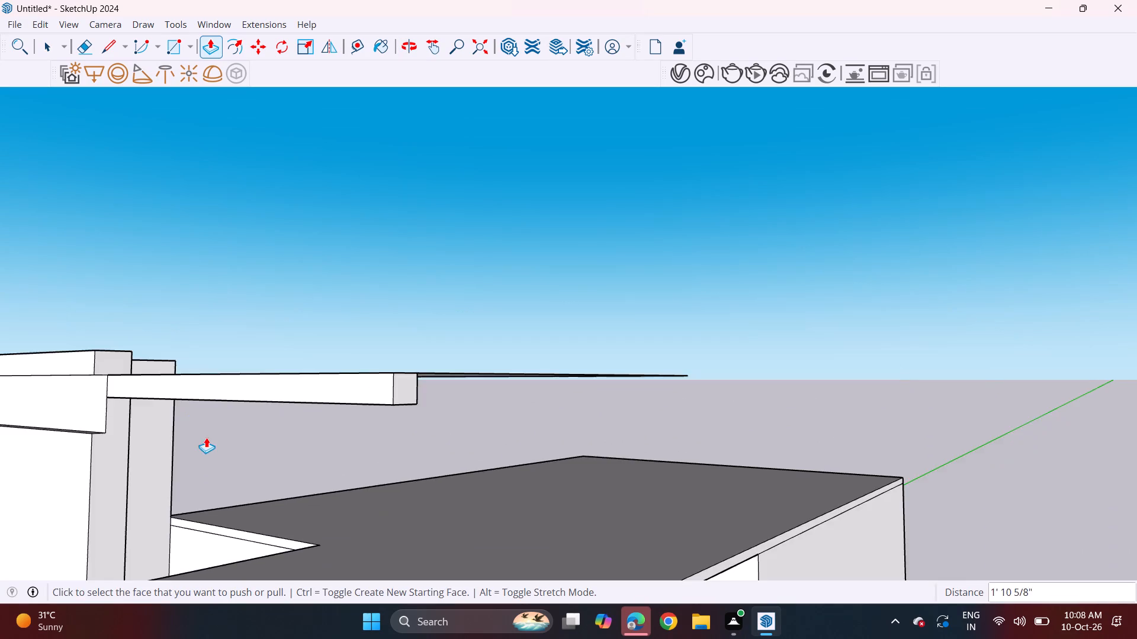
{"action": "middle_click_drag", "start_coordinate": [214, 440], "coordinate": [404, 433]}
{"action": "scroll", "coordinate": [401, 422], "scroll_direction": "down", "scroll_amount": 5}
{"action": "middle_click_drag", "start_coordinate": [422, 466], "coordinate": [433, 439]}
{"action": "scroll", "coordinate": [433, 439], "scroll_direction": "down", "scroll_amount": 4}
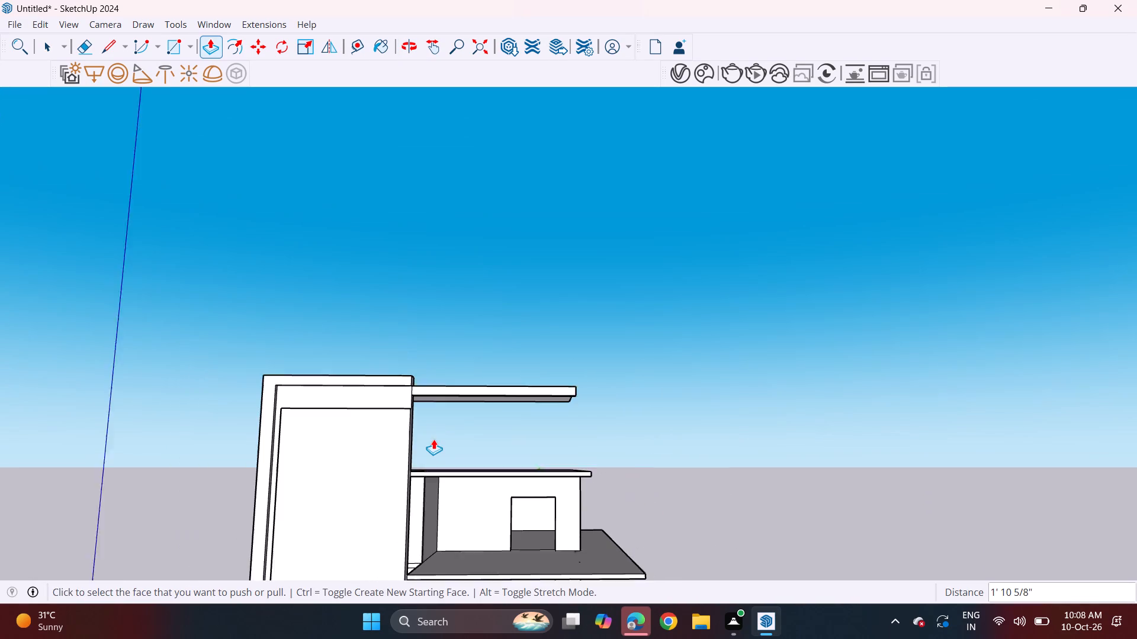
{"action": "scroll", "coordinate": [483, 473], "scroll_direction": "down", "scroll_amount": 1}
{"action": "middle_click_drag", "start_coordinate": [516, 402], "coordinate": [430, 460]}
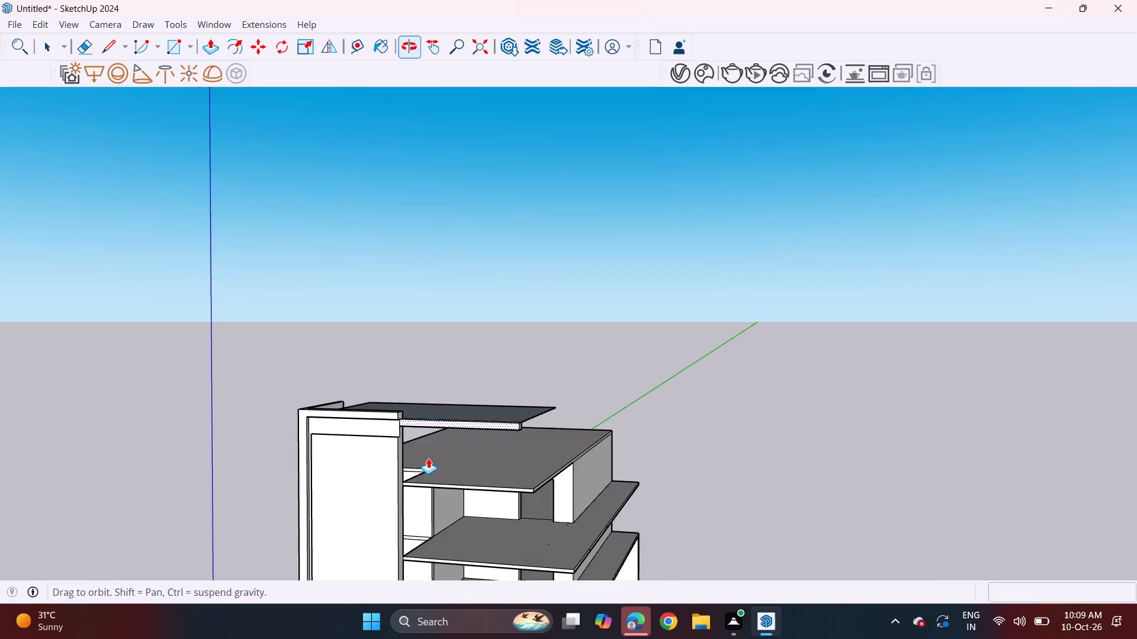
Pull the projecting slab's underside down 11 3/8" so it is flush with the fascia's underside.
{"action": "scroll", "coordinate": [428, 434], "scroll_direction": "up", "scroll_amount": 8}
{"action": "middle_click_drag", "start_coordinate": [611, 405], "coordinate": [252, 314]}
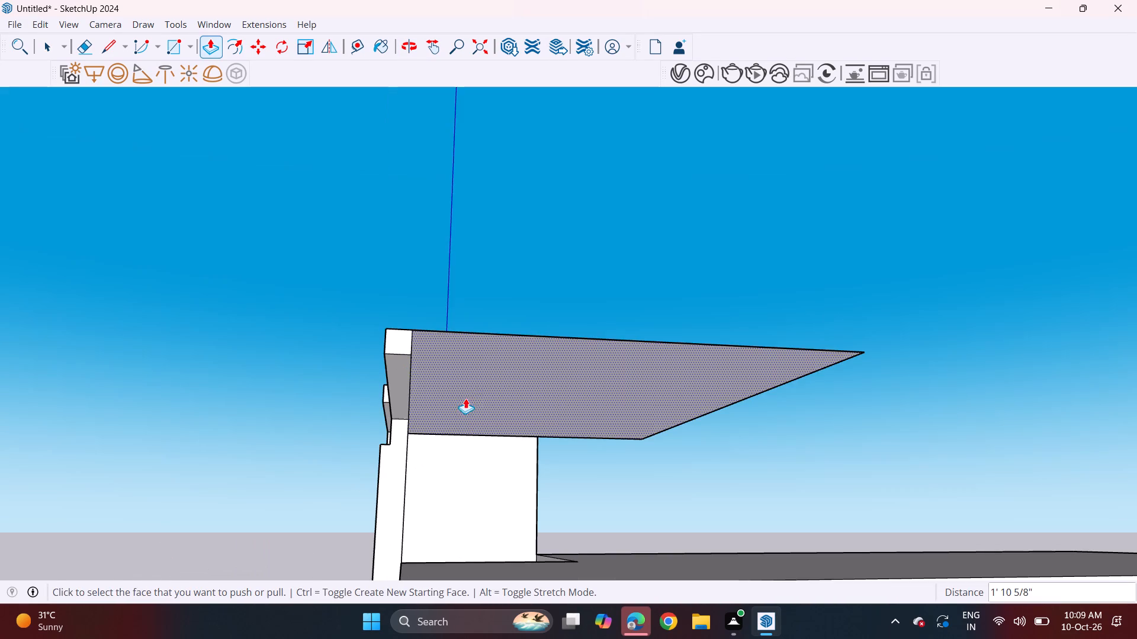
{"action": "left_click", "coordinate": [474, 388]}
{"action": "left_click", "coordinate": [409, 367]}
Raise the top face of the feature wall's outer frame and its side return by about 2' 4 13/16".
{"action": "middle_click_drag", "start_coordinate": [378, 369], "coordinate": [483, 383]}
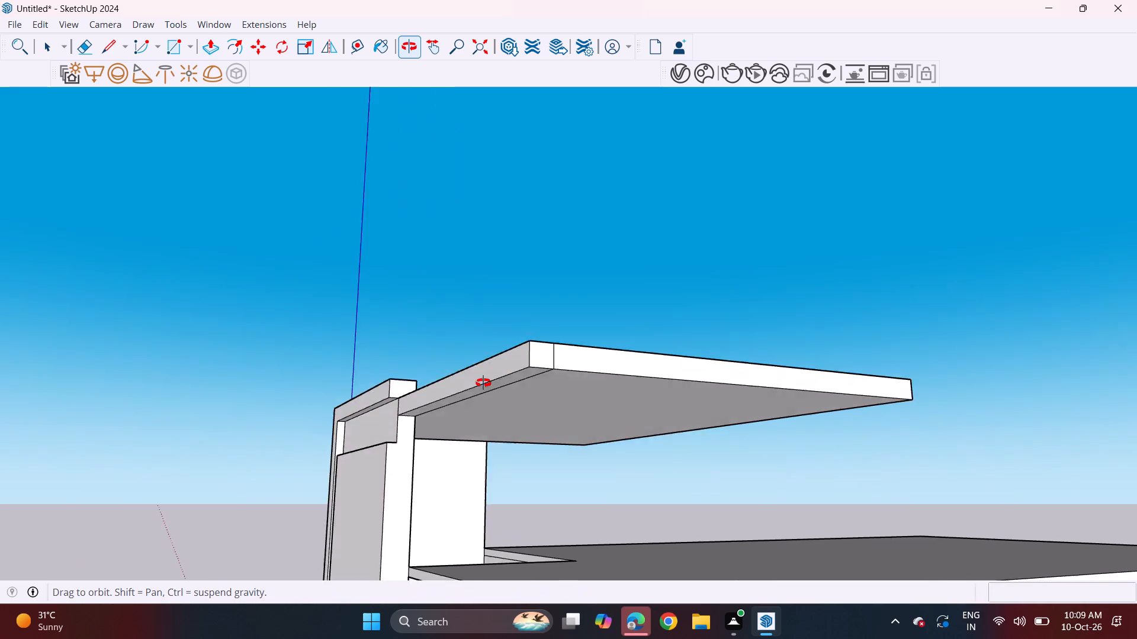
{"action": "middle_click_drag", "start_coordinate": [483, 383], "coordinate": [577, 378]}
{"action": "middle_click_drag", "start_coordinate": [584, 366], "coordinate": [614, 406]}
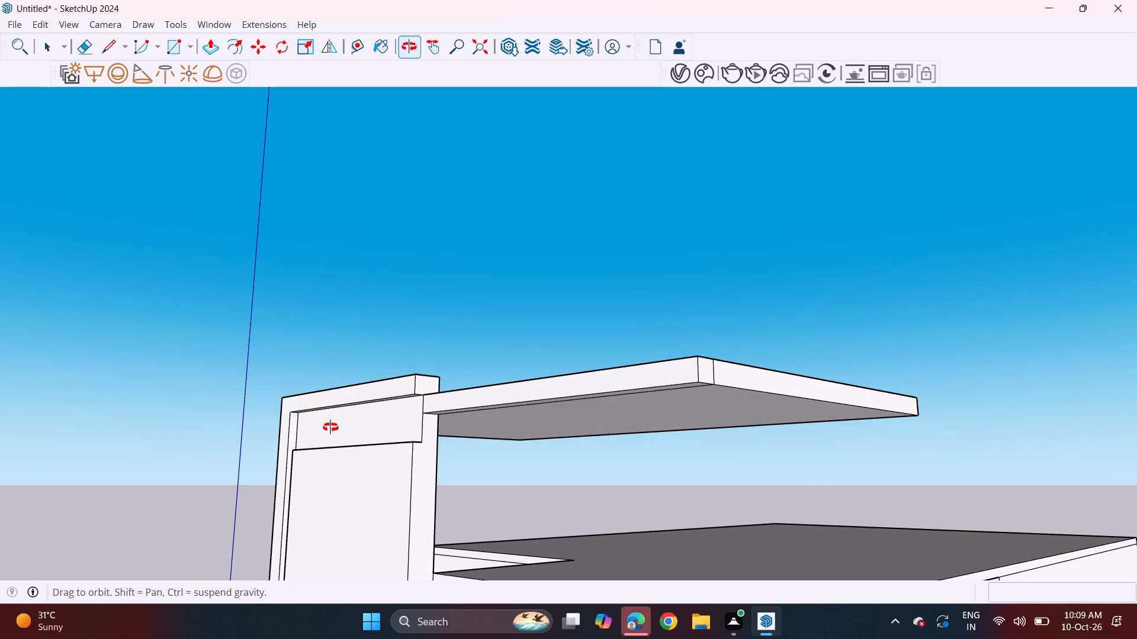
{"action": "middle_click_drag", "start_coordinate": [331, 420], "coordinate": [371, 459]}
{"action": "scroll", "coordinate": [413, 450], "scroll_direction": "up", "scroll_amount": 3}
{"action": "middle_click_drag", "start_coordinate": [417, 429], "coordinate": [420, 380]}
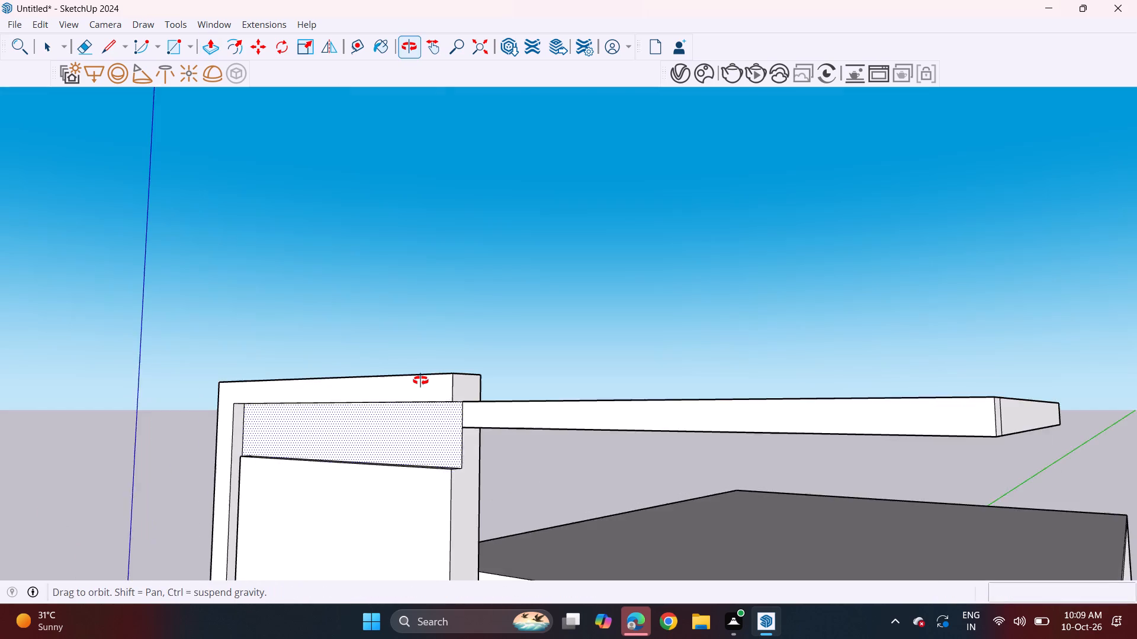
{"action": "middle_click_drag", "start_coordinate": [420, 380], "coordinate": [426, 360]}
{"action": "scroll", "coordinate": [430, 393], "scroll_direction": "up", "scroll_amount": 4}
{"action": "middle_click_drag", "start_coordinate": [442, 385], "coordinate": [404, 559]}
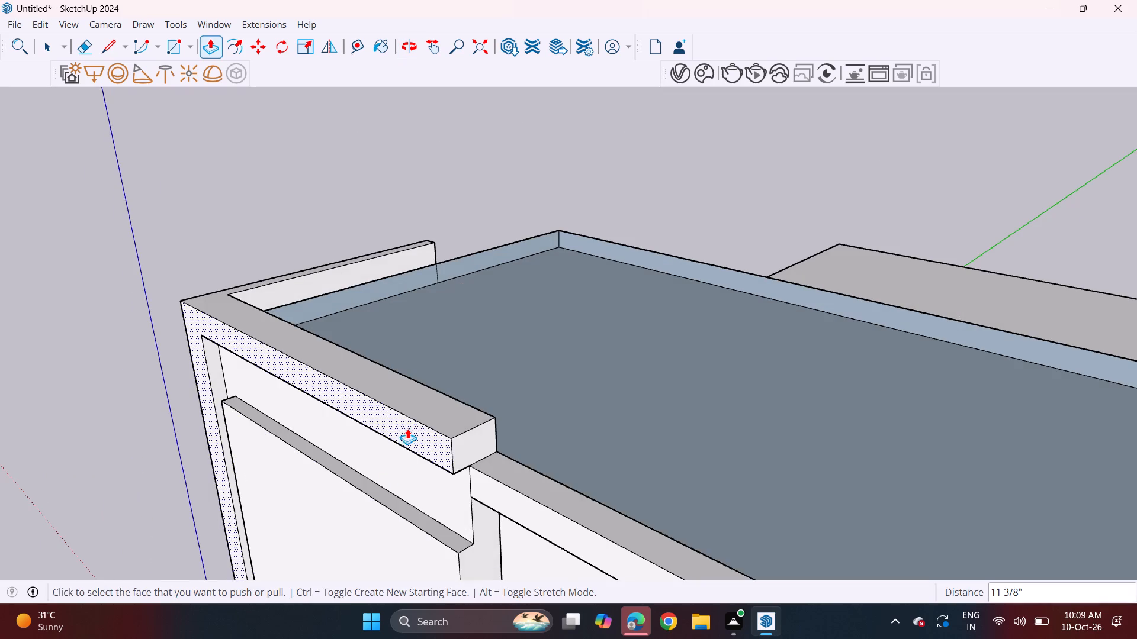
{"action": "left_click", "coordinate": [428, 414]}
{"action": "left_click", "coordinate": [444, 328]}
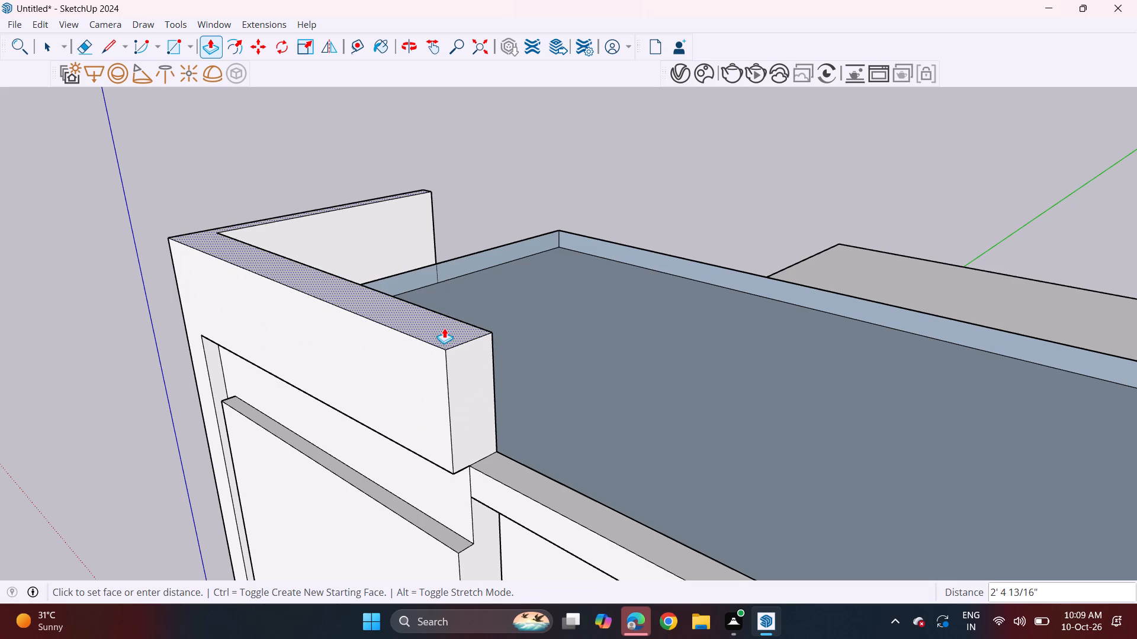
Push the frame's underside above the recessed band of the feature wall up 11 13/16".
{"action": "middle_click_drag", "start_coordinate": [441, 442], "coordinate": [479, 340]}
{"action": "middle_click_drag", "start_coordinate": [462, 409], "coordinate": [483, 315]}
{"action": "scroll", "coordinate": [487, 315], "scroll_direction": "up", "scroll_amount": 3}
{"action": "middle_click_drag", "start_coordinate": [480, 333], "coordinate": [487, 304]}
{"action": "scroll", "coordinate": [480, 333], "scroll_direction": "up", "scroll_amount": 1}
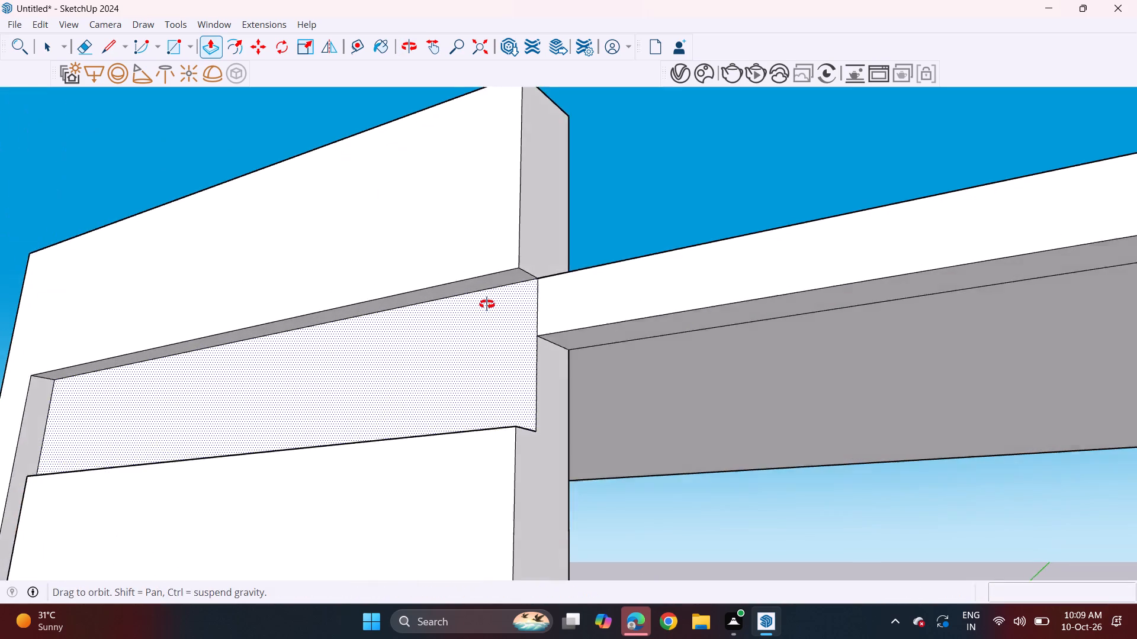
{"action": "middle_click_drag", "start_coordinate": [487, 304], "coordinate": [492, 265]}
{"action": "left_click", "coordinate": [497, 256]}
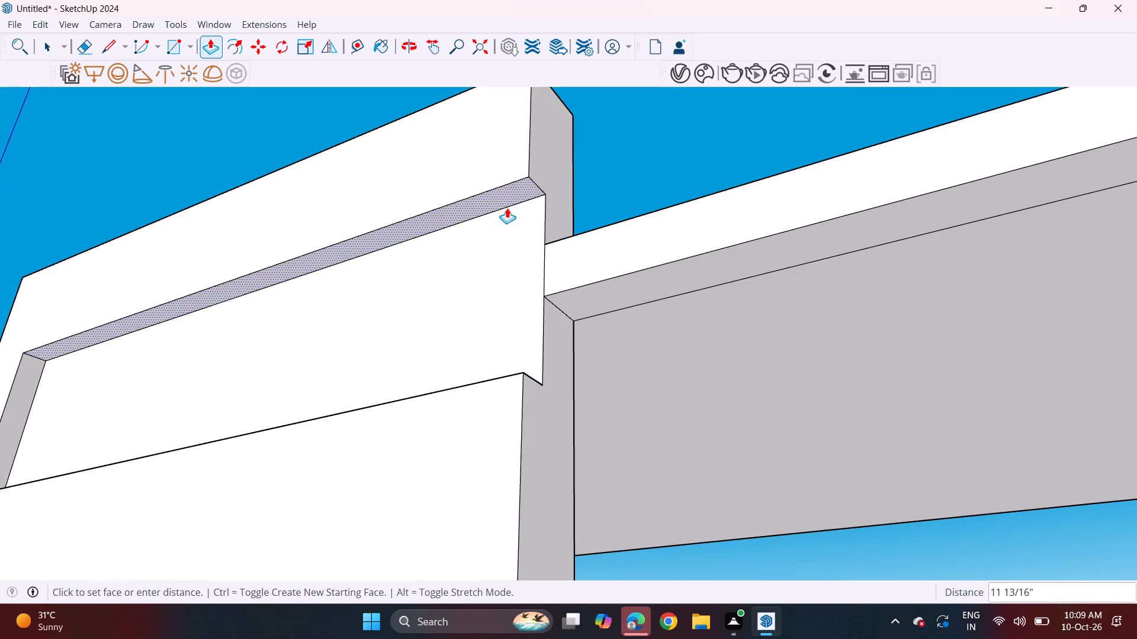
{"action": "left_click", "coordinate": [507, 208]}
Raise the projecting fascia's top face to line up with the underside of the feature wall's top frame.
{"action": "middle_click_drag", "start_coordinate": [584, 234], "coordinate": [550, 469]}
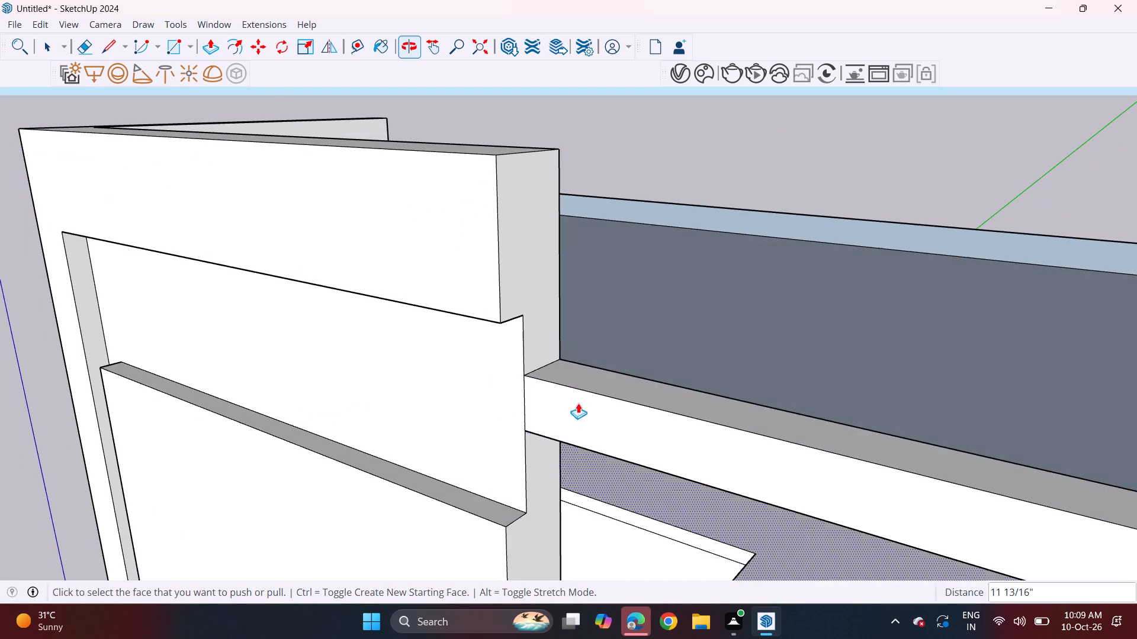
{"action": "left_click", "coordinate": [580, 373]}
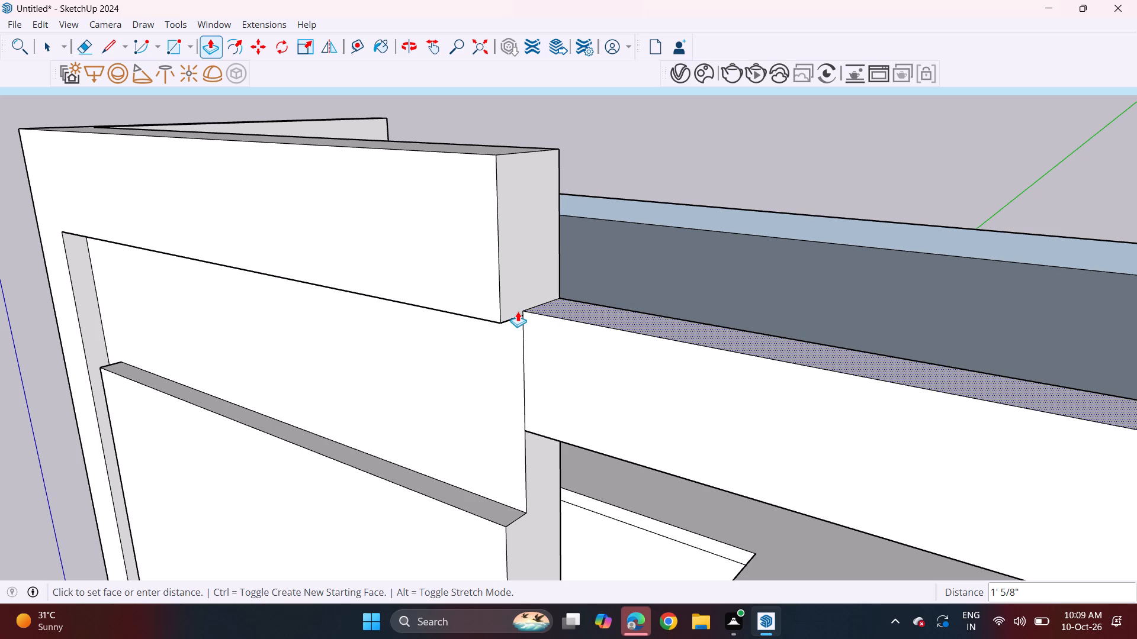
{"action": "left_click", "coordinate": [518, 314]}
Raise the top of the feature wall's large front panel 1' 6 1/16" to meet the fascia's lower edge.
{"action": "left_click", "coordinate": [399, 476]}
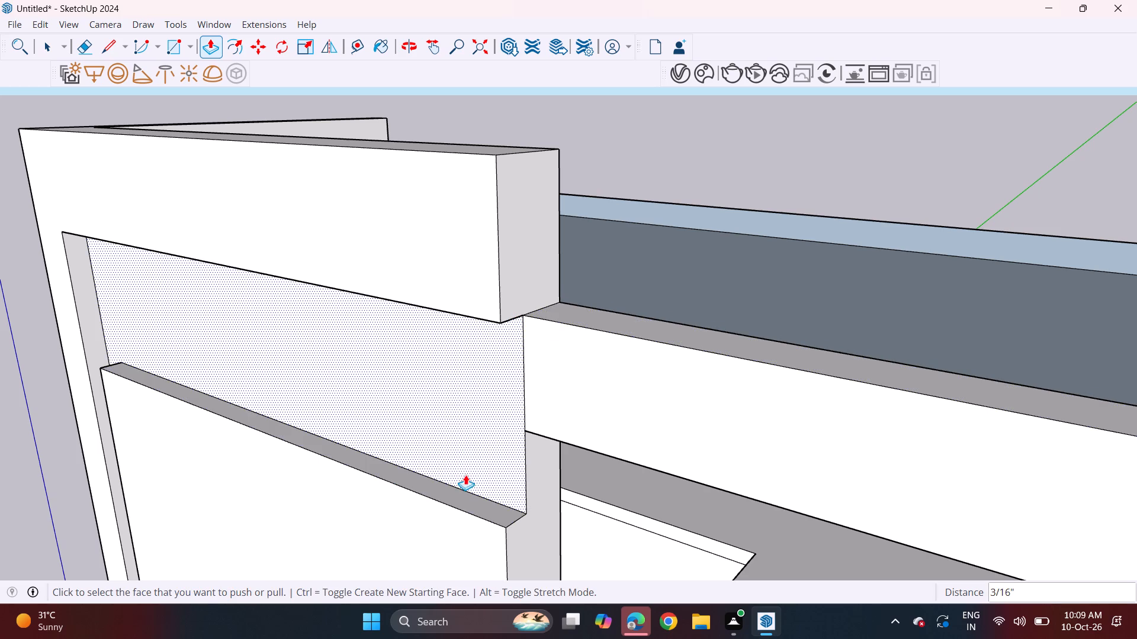
{"action": "left_click", "coordinate": [469, 498]}
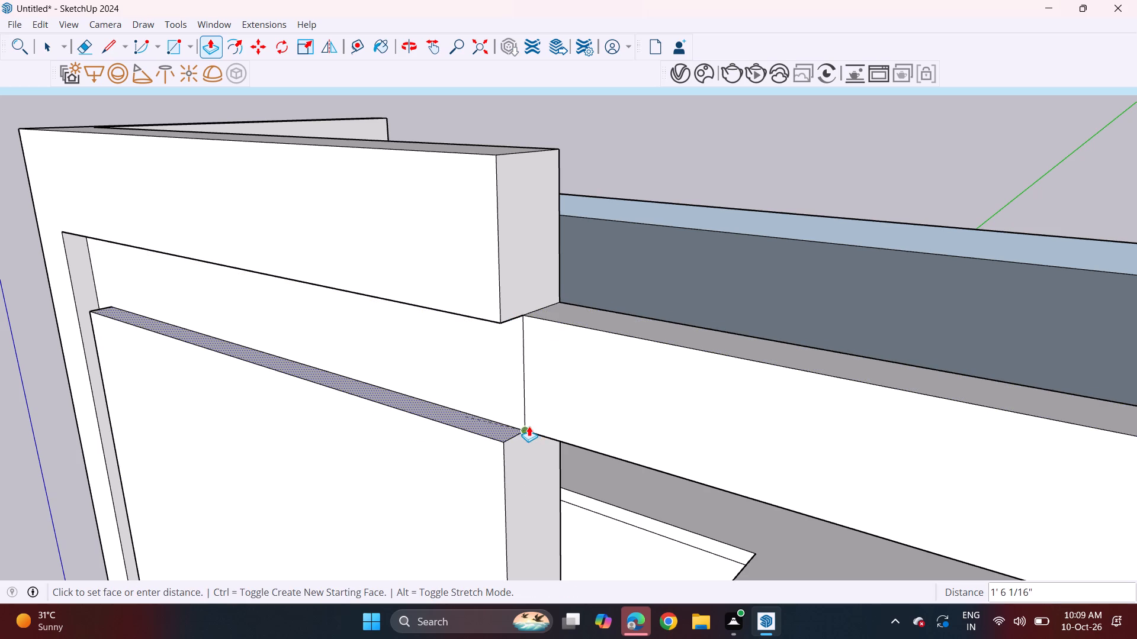
{"action": "left_click", "coordinate": [529, 426]}
Examine the aligned feature wall, fascia and projecting slab from the front and from above.
{"action": "middle_click_drag", "start_coordinate": [465, 496], "coordinate": [633, 406]}
{"action": "scroll", "coordinate": [635, 404], "scroll_direction": "down", "scroll_amount": 14}
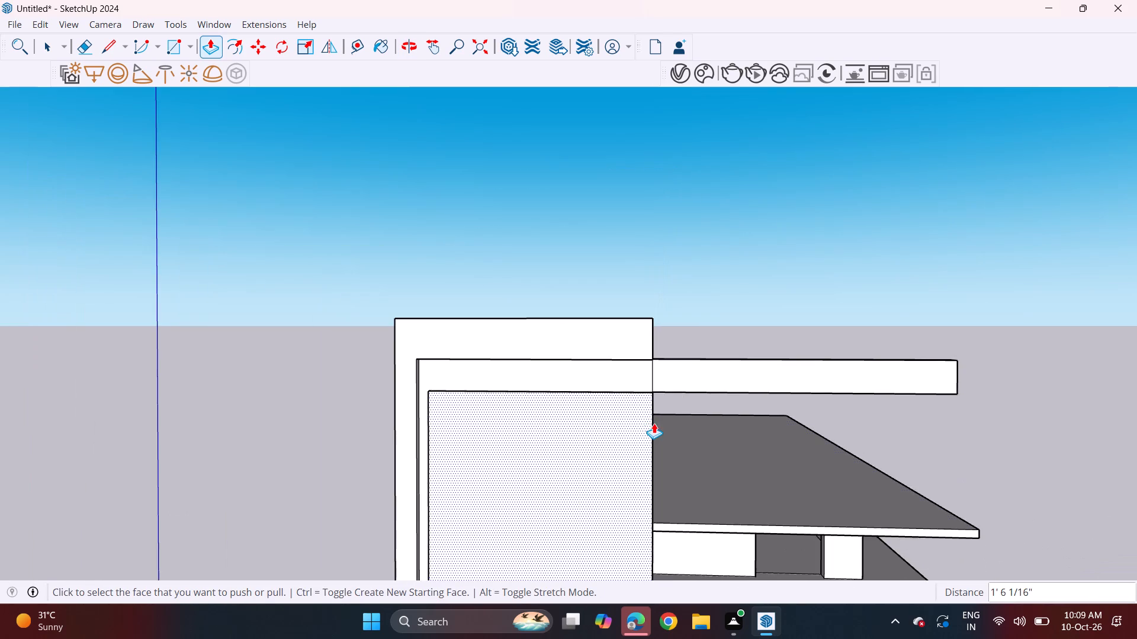
{"action": "middle_click_drag", "start_coordinate": [654, 423], "coordinate": [472, 375]}
{"action": "scroll", "coordinate": [472, 375], "scroll_direction": "down", "scroll_amount": 2}
{"action": "middle_click_drag", "start_coordinate": [442, 427], "coordinate": [472, 403]}
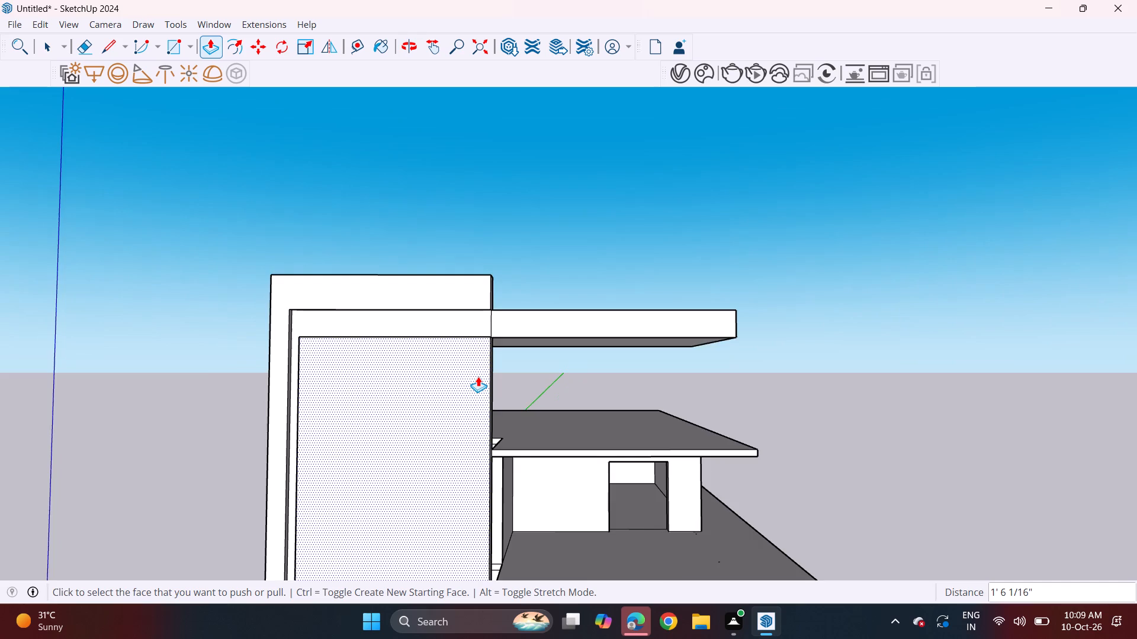
{"action": "scroll", "coordinate": [481, 379], "scroll_direction": "down", "scroll_amount": 5}
{"action": "middle_click_drag", "start_coordinate": [489, 424], "coordinate": [492, 395]}
{"action": "middle_click_drag", "start_coordinate": [556, 364], "coordinate": [330, 444]}
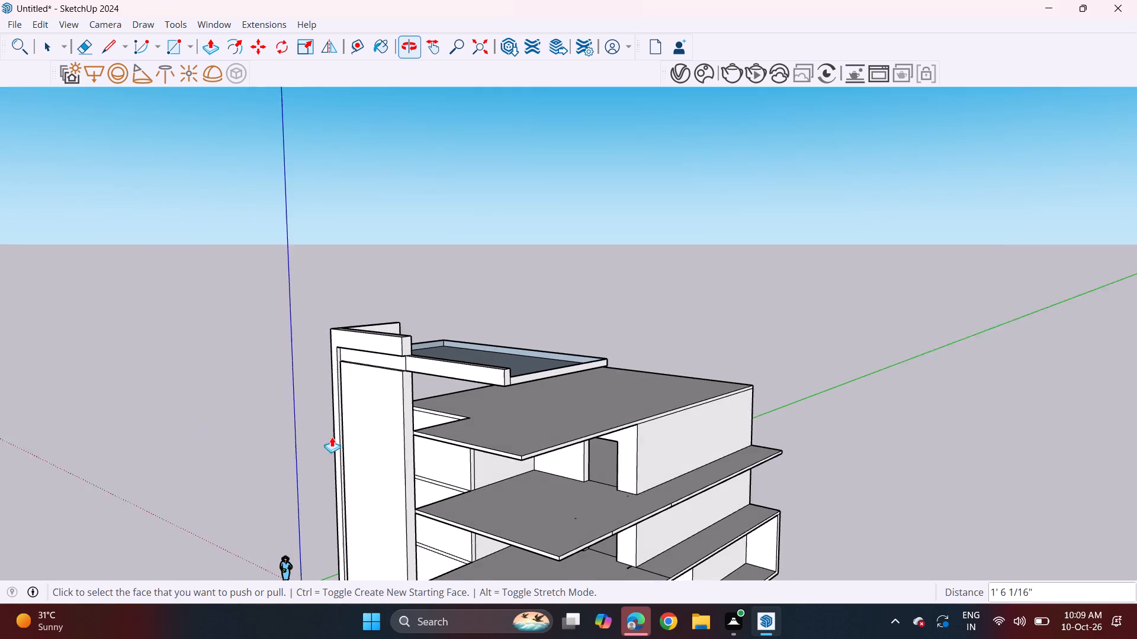
Push/pull the recessed top face of the projecting slab by about 1/8".
{"action": "scroll", "coordinate": [413, 371], "scroll_direction": "up", "scroll_amount": 1}
{"action": "middle_click_drag", "start_coordinate": [455, 362], "coordinate": [341, 489]}
{"action": "scroll", "coordinate": [451, 406], "scroll_direction": "up", "scroll_amount": 4}
{"action": "left_click", "coordinate": [457, 406]}
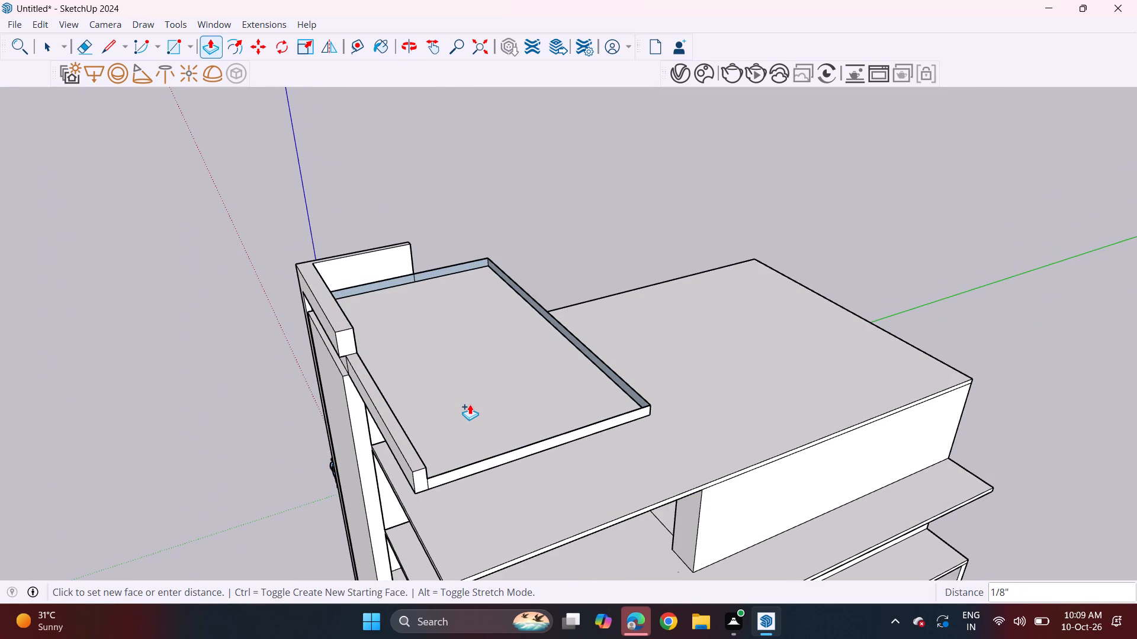
{"action": "left_click", "coordinate": [470, 404]}
{"action": "left_click", "coordinate": [471, 389]}
{"action": "left_click", "coordinate": [480, 380]}
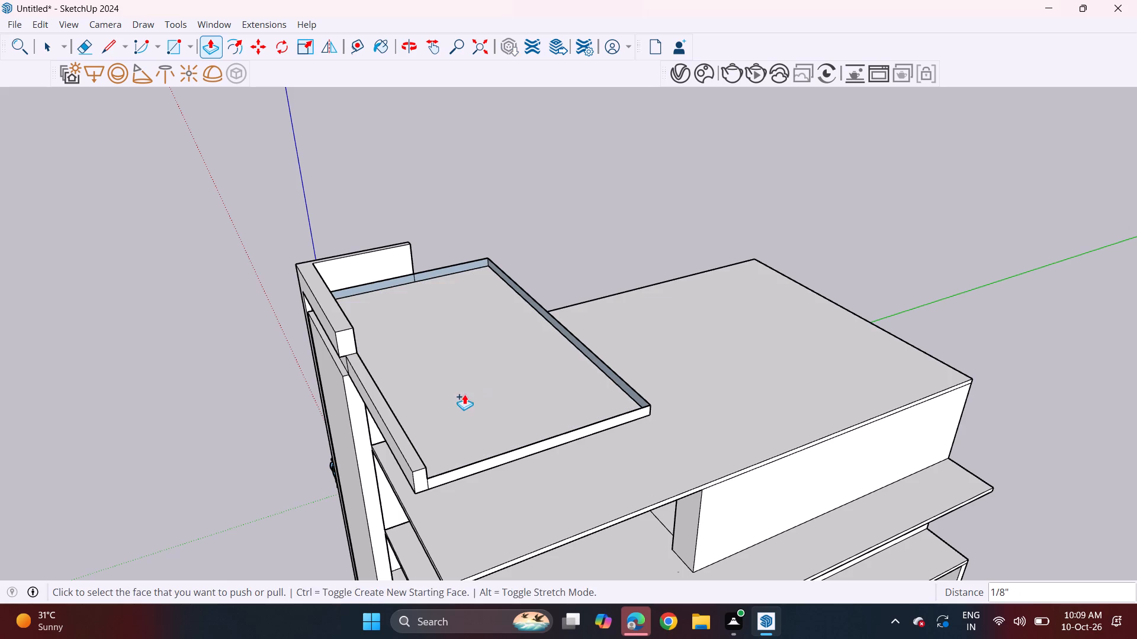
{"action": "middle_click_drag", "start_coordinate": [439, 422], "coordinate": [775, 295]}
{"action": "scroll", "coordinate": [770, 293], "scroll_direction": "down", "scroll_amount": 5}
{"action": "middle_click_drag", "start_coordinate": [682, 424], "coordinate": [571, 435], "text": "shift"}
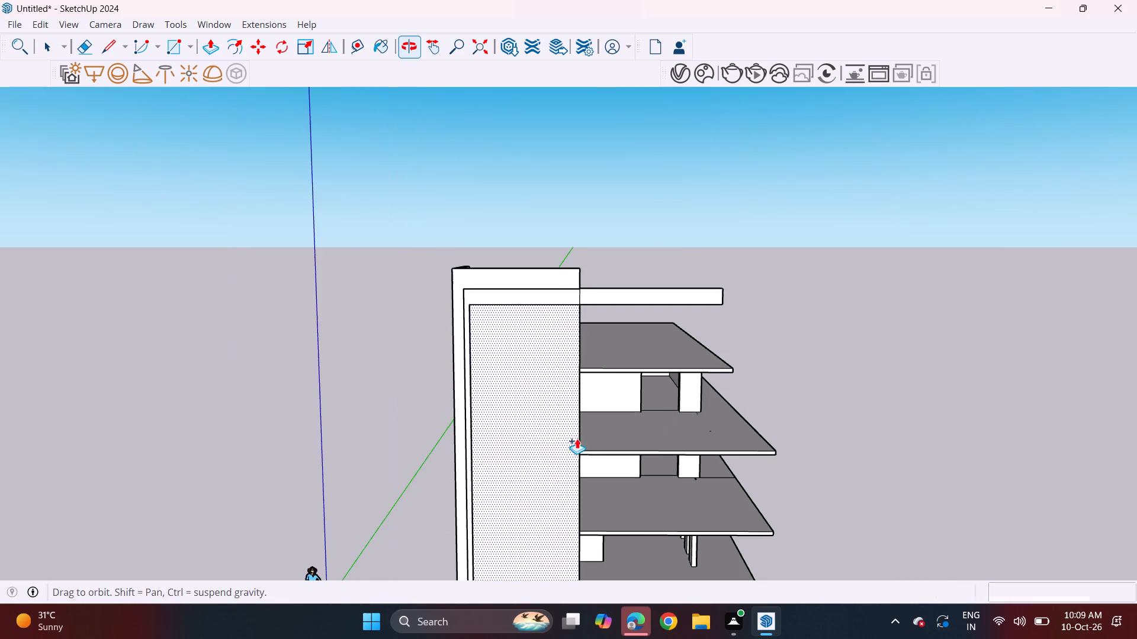
Push/pull the projecting slab's underside to line up with the underside of the fascia.
{"action": "middle_click_drag", "start_coordinate": [584, 438], "coordinate": [570, 364]}
{"action": "scroll", "coordinate": [565, 366], "scroll_direction": "down", "scroll_amount": 2}
{"action": "middle_click_drag", "start_coordinate": [555, 388], "coordinate": [508, 437], "text": "shift"}
{"action": "middle_click_drag", "start_coordinate": [615, 371], "coordinate": [600, 363]}
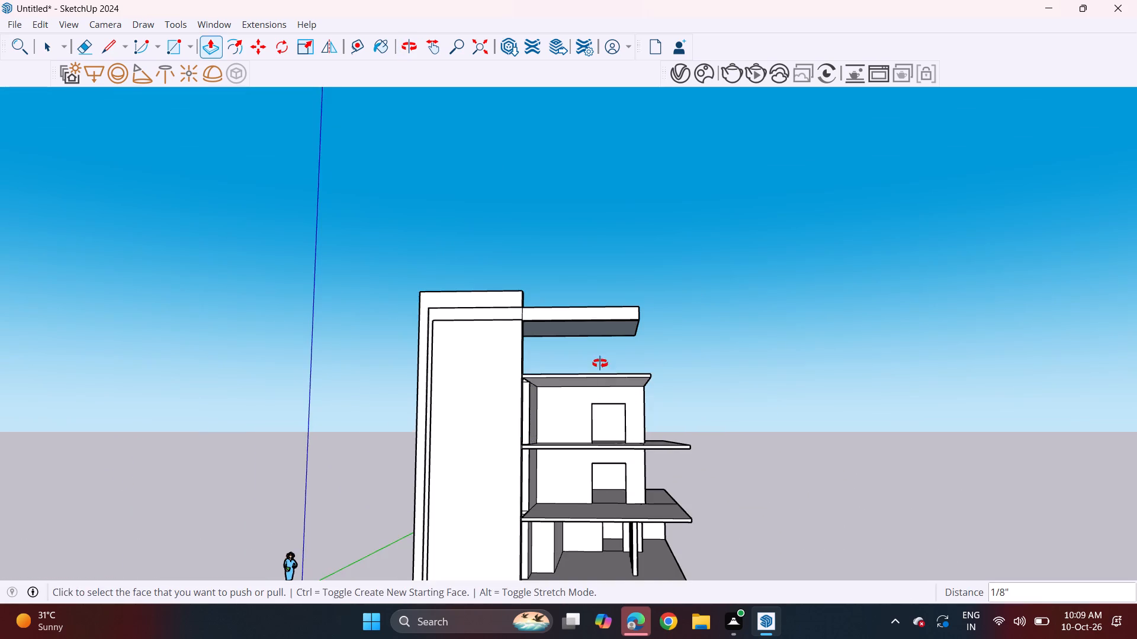
{"action": "middle_click_drag", "start_coordinate": [600, 363], "coordinate": [412, 325]}
{"action": "scroll", "coordinate": [529, 307], "scroll_direction": "up", "scroll_amount": 9}
{"action": "left_click", "coordinate": [537, 309]}
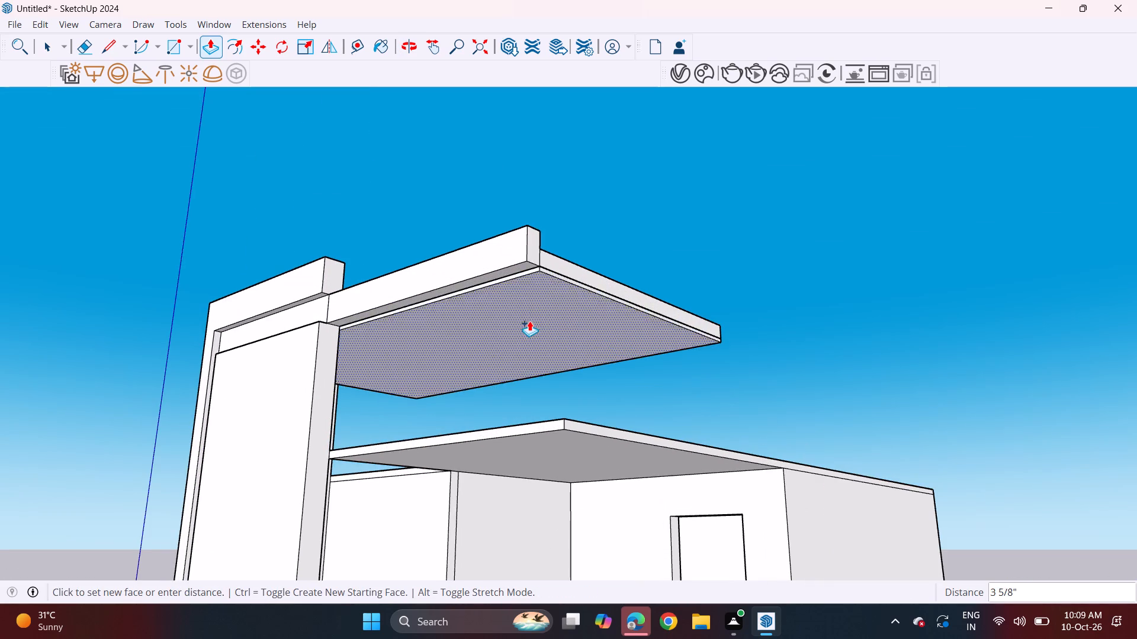
{"action": "left_click", "coordinate": [468, 290]}
Extend the side edge of the top floor slab 5' 7 3/8" to line up with the slab below it.
{"action": "middle_click_drag", "start_coordinate": [410, 366], "coordinate": [673, 388]}
{"action": "scroll", "coordinate": [653, 396], "scroll_direction": "down", "scroll_amount": 8}
{"action": "middle_click_drag", "start_coordinate": [644, 445], "coordinate": [577, 361], "text": "shift"}
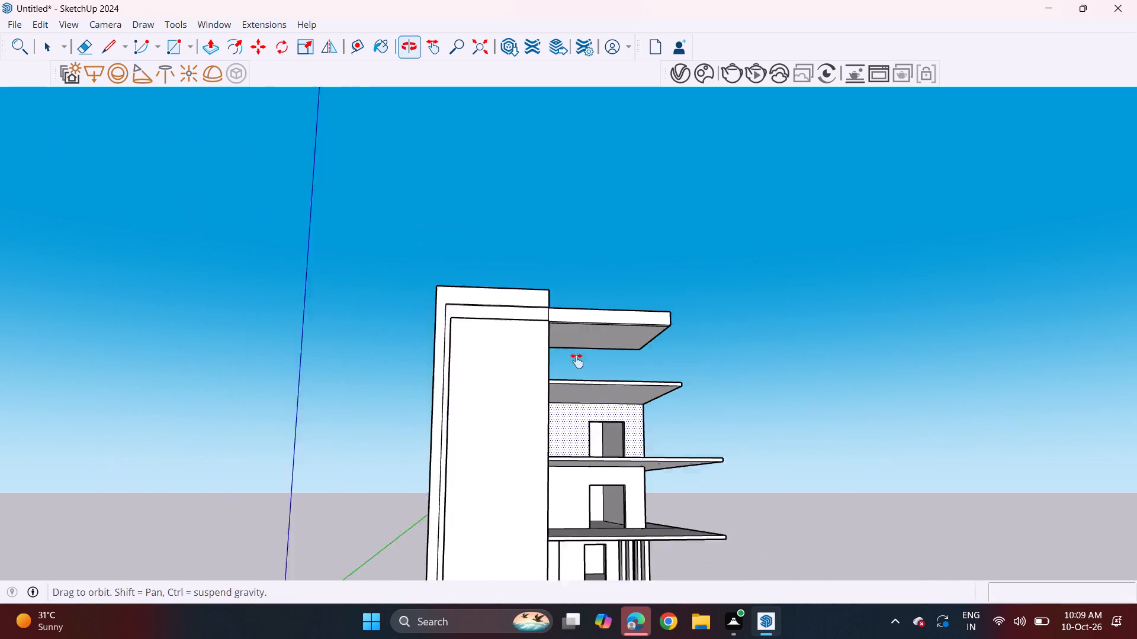
{"action": "middle_click_drag", "start_coordinate": [577, 361], "coordinate": [570, 353], "text": "shift"}
{"action": "middle_click_drag", "start_coordinate": [560, 370], "coordinate": [541, 421]}
{"action": "middle_click_drag", "start_coordinate": [606, 392], "coordinate": [600, 395]}
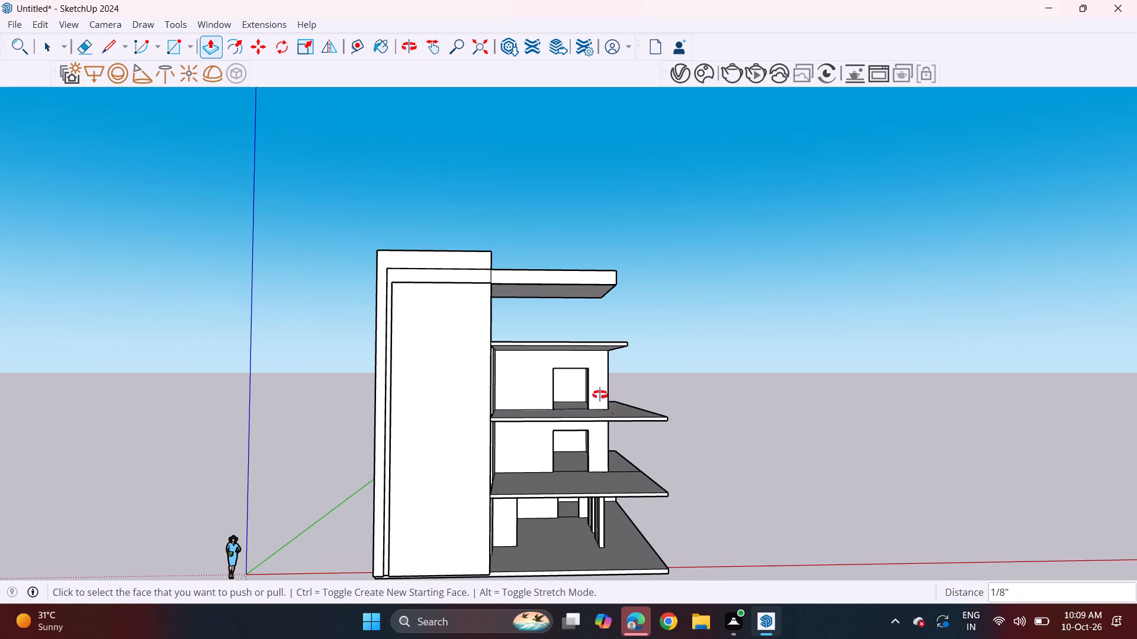
{"action": "middle_click_drag", "start_coordinate": [600, 395], "coordinate": [387, 457]}
{"action": "scroll", "coordinate": [559, 386], "scroll_direction": "up", "scroll_amount": 5}
{"action": "left_click", "coordinate": [555, 348]}
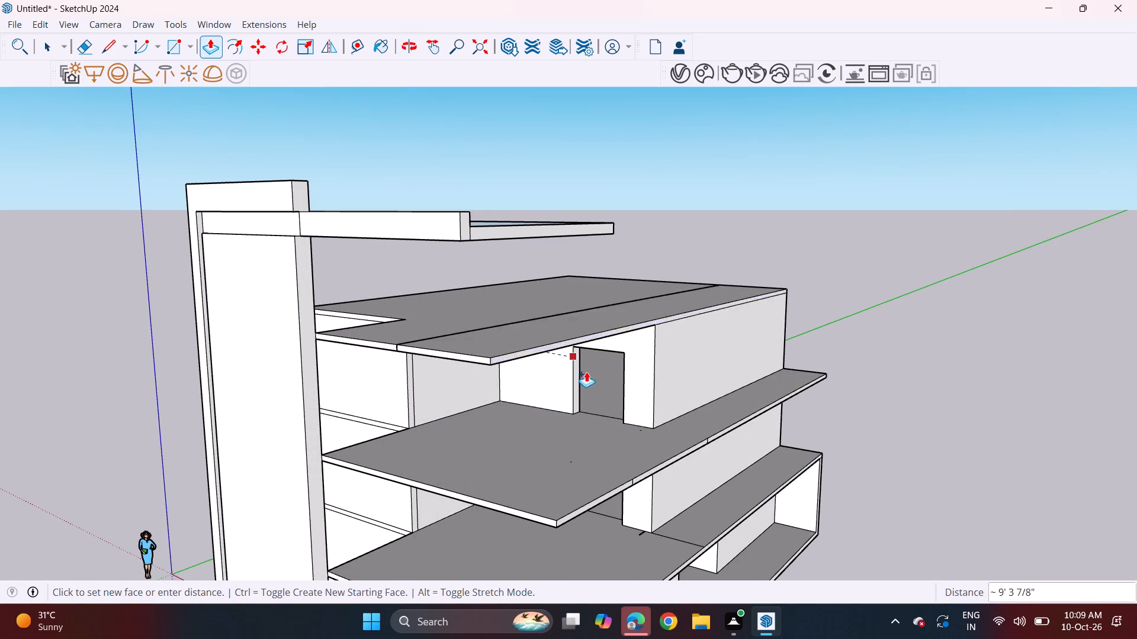
{"action": "left_click", "coordinate": [603, 490]}
Examine the feature wall, projecting slab and extended floor slab from the front, below and above.
{"action": "middle_click_drag", "start_coordinate": [561, 542], "coordinate": [740, 454]}
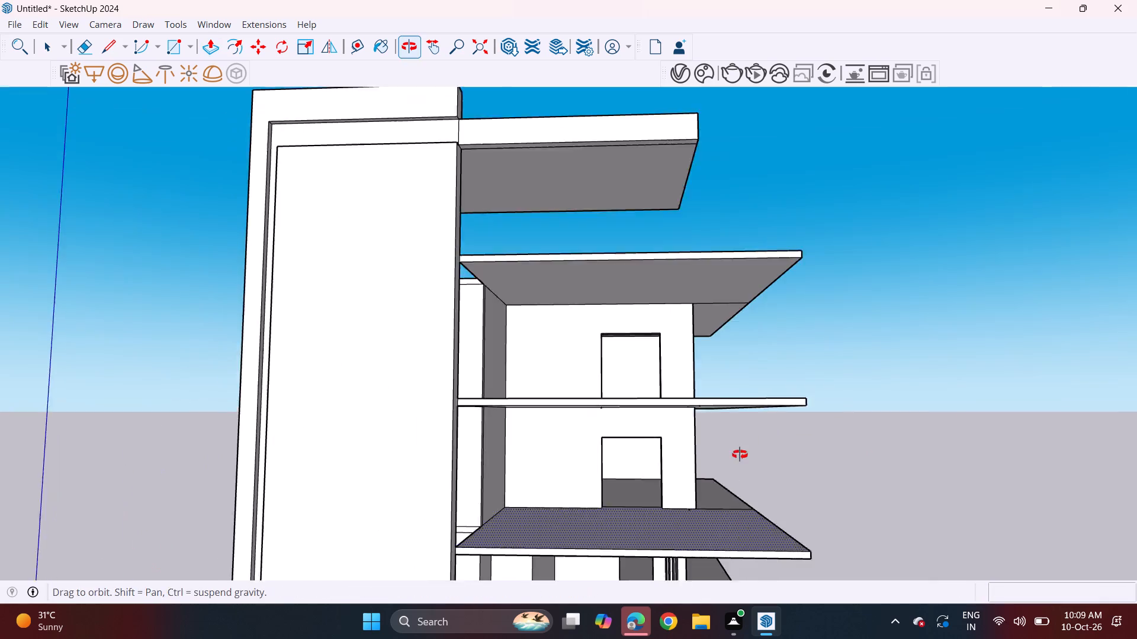
{"action": "middle_click_drag", "start_coordinate": [740, 454], "coordinate": [740, 453]}
{"action": "scroll", "coordinate": [725, 454], "scroll_direction": "down", "scroll_amount": 4}
{"action": "middle_click_drag", "start_coordinate": [592, 372], "coordinate": [502, 376]}
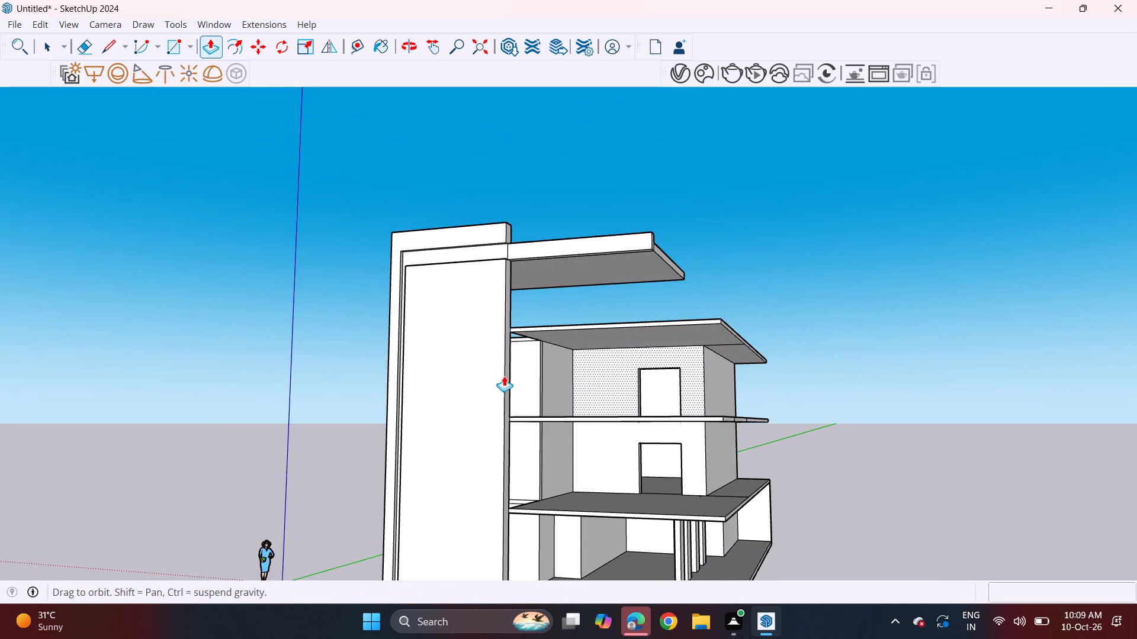
{"action": "scroll", "coordinate": [521, 381], "scroll_direction": "up", "scroll_amount": 9}
{"action": "middle_click_drag", "start_coordinate": [489, 422], "coordinate": [285, 571]}
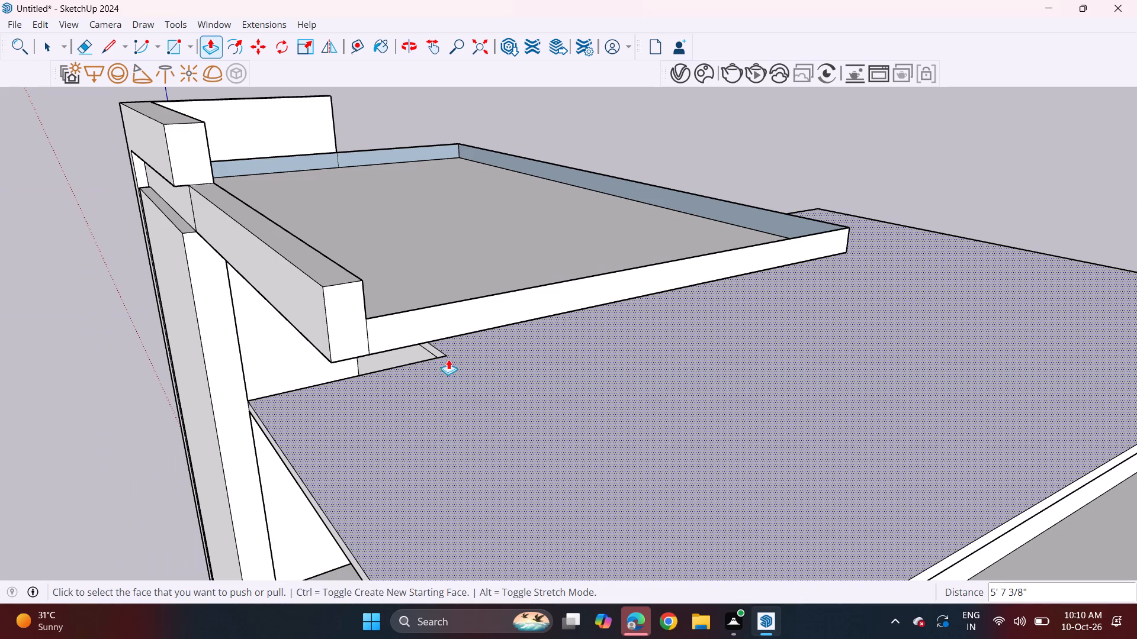
{"action": "middle_click_drag", "start_coordinate": [392, 357], "coordinate": [469, 331]}
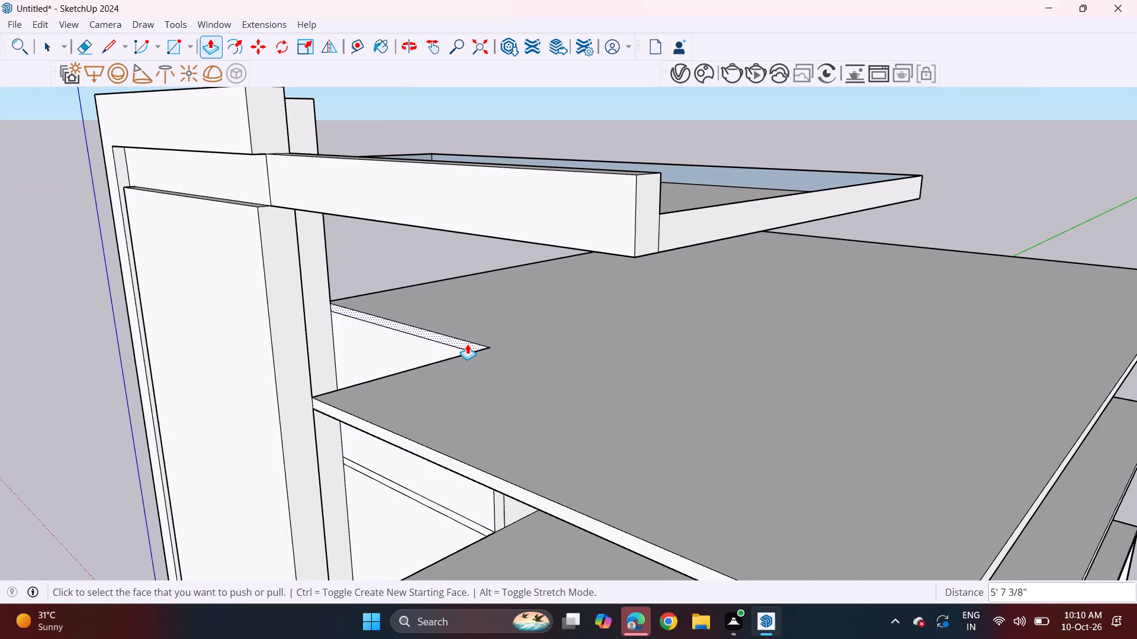
{"action": "middle_click_drag", "start_coordinate": [437, 470], "coordinate": [653, 336]}
{"action": "scroll", "coordinate": [648, 340], "scroll_direction": "down", "scroll_amount": 7}
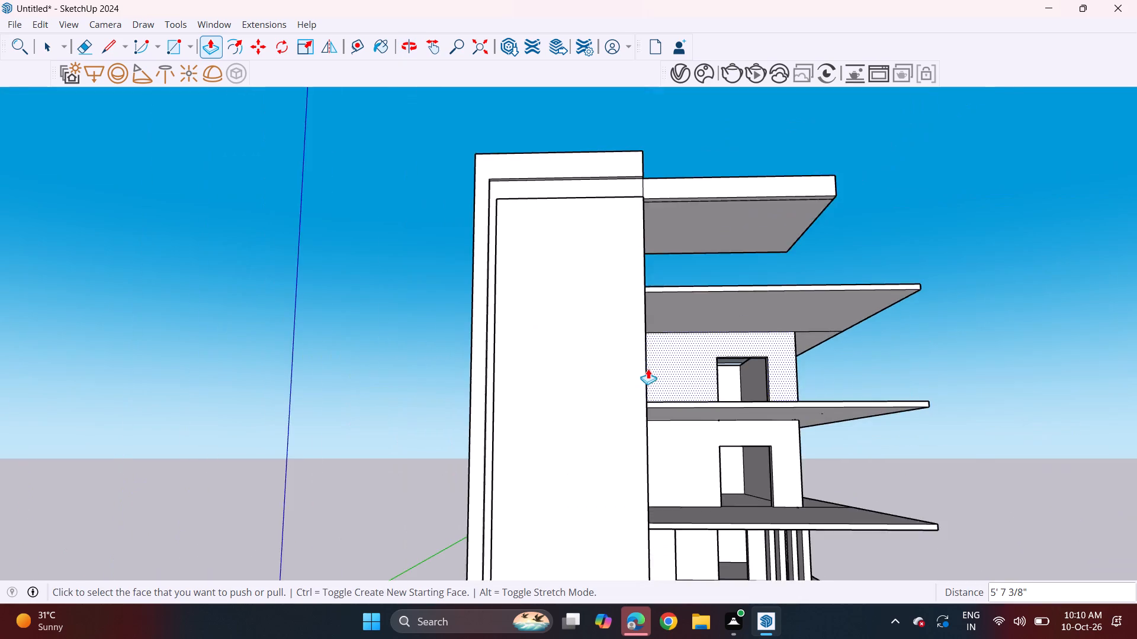
{"action": "scroll", "coordinate": [648, 369], "scroll_direction": "down", "scroll_amount": 2}
{"action": "middle_click", "coordinate": [657, 402], "text": "ctrl"}
{"action": "middle_click_drag", "start_coordinate": [653, 392], "coordinate": [486, 387], "text": "shift"}
{"action": "middle_click_drag", "start_coordinate": [498, 396], "coordinate": [522, 431]}
{"action": "middle_click", "coordinate": [522, 431]}
{"action": "scroll", "coordinate": [523, 429], "scroll_direction": "down", "scroll_amount": 3}
{"action": "middle_click_drag", "start_coordinate": [501, 437], "coordinate": [522, 428], "text": "shift"}
{"action": "middle_click_drag", "start_coordinate": [523, 428], "coordinate": [524, 417]}
{"action": "middle_click", "coordinate": [523, 422]}
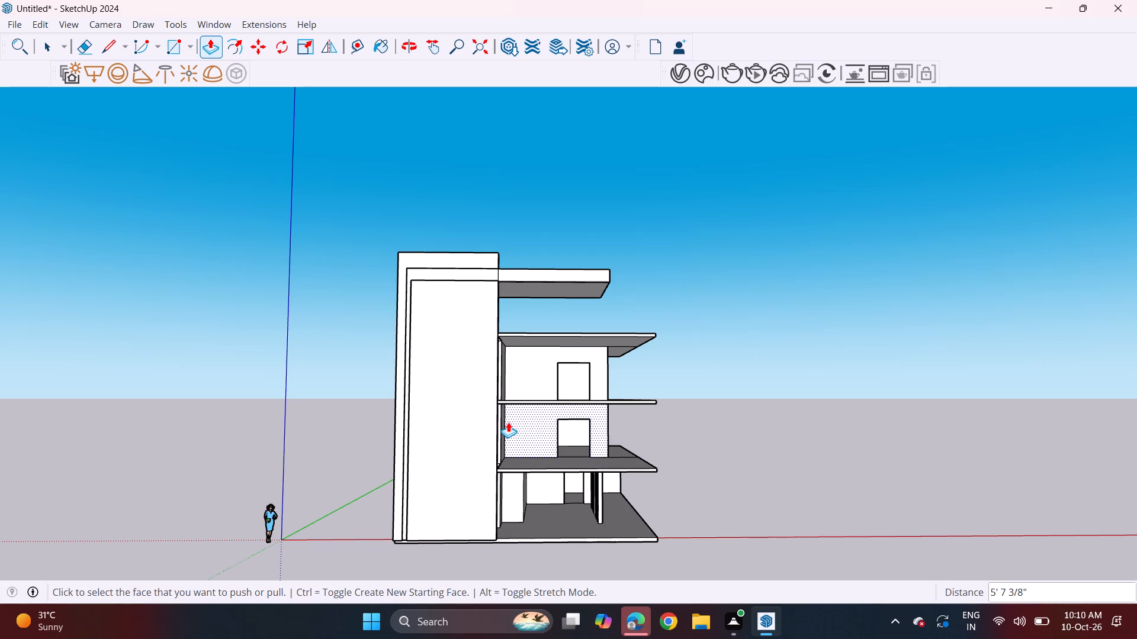
Widen the feature wall's large front panel by 3' 9 5/16" towards the floor slabs.
{"action": "middle_click_drag", "start_coordinate": [507, 422], "coordinate": [466, 451]}
{"action": "scroll", "coordinate": [498, 455], "scroll_direction": "up", "scroll_amount": 8}
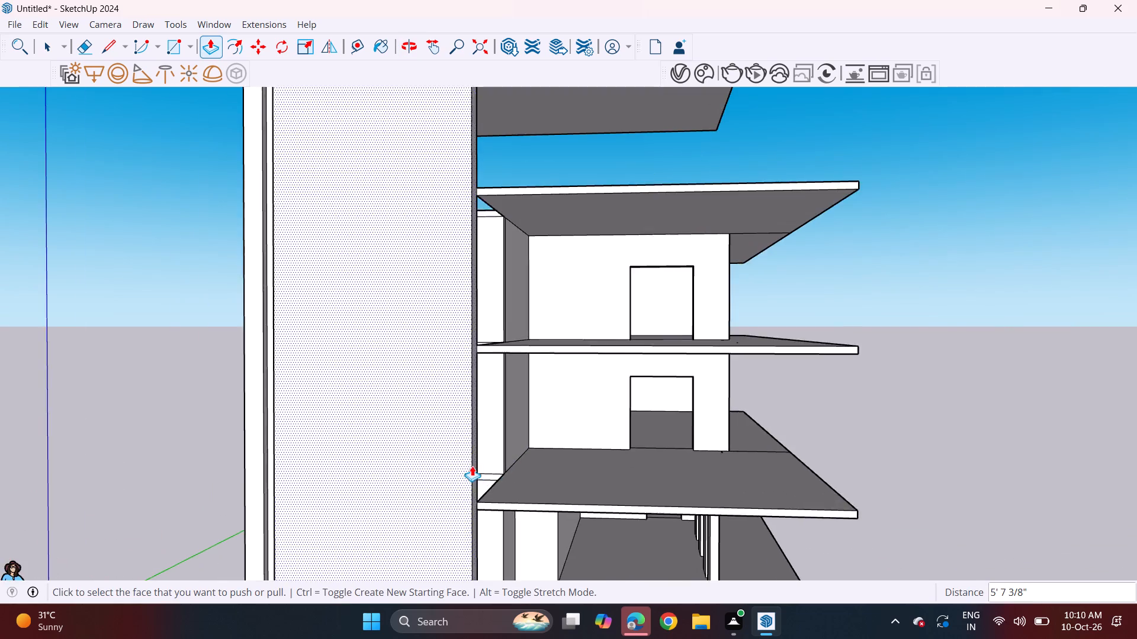
{"action": "middle_click_drag", "start_coordinate": [474, 466], "coordinate": [433, 488]}
{"action": "left_click", "coordinate": [440, 492]}
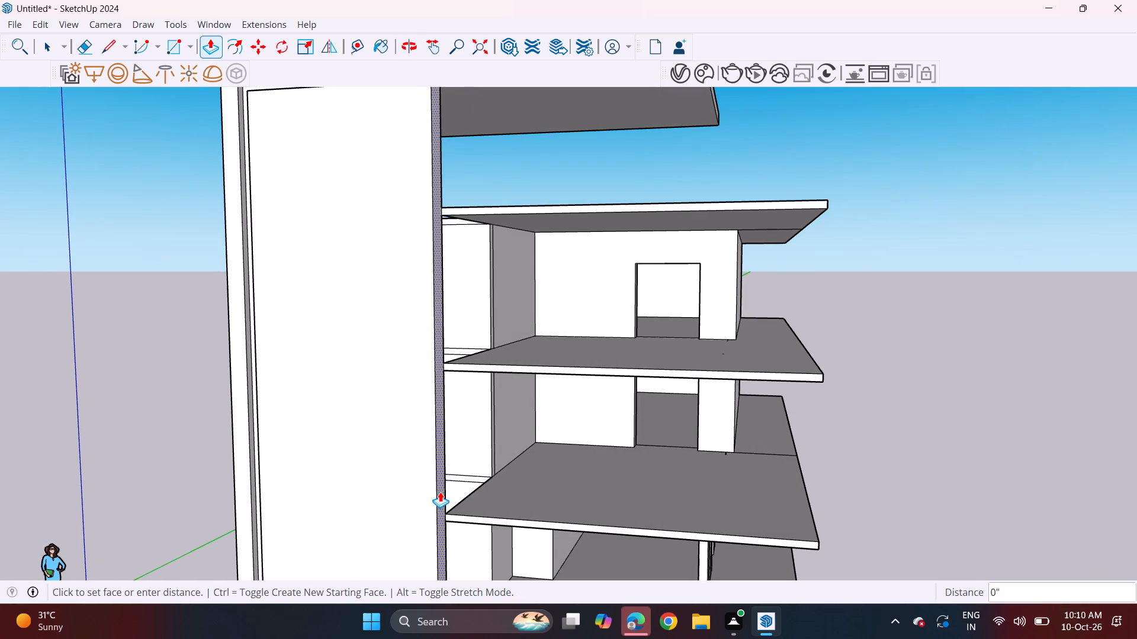
{"action": "left_click", "coordinate": [492, 500]}
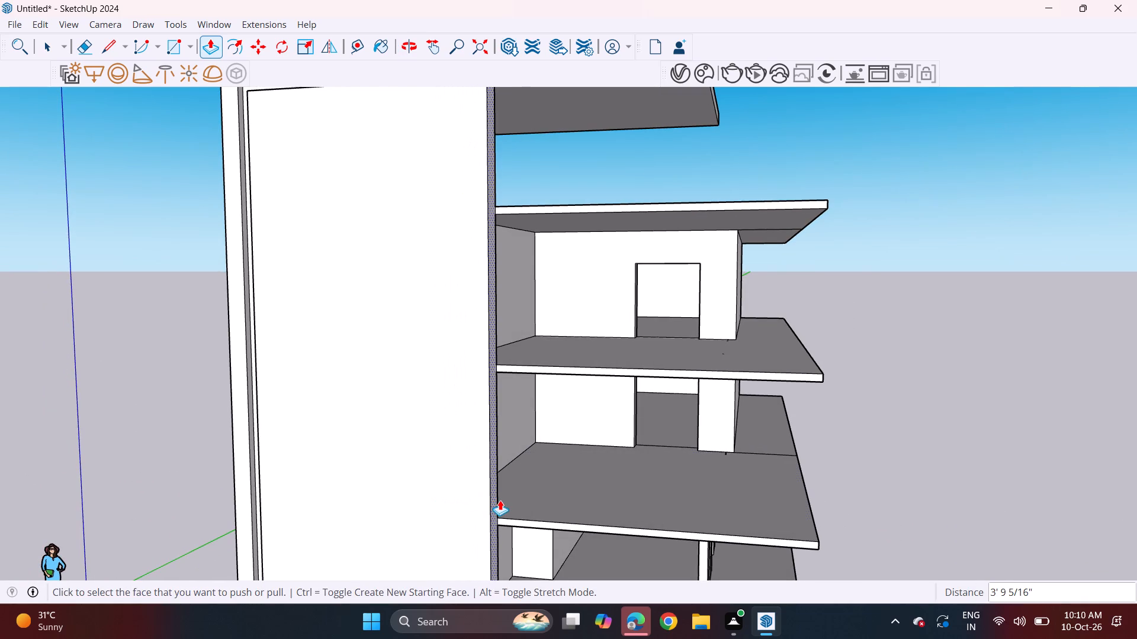
{"action": "middle_click_drag", "start_coordinate": [507, 490], "coordinate": [582, 442]}
{"action": "scroll", "coordinate": [577, 443], "scroll_direction": "down", "scroll_amount": 6}
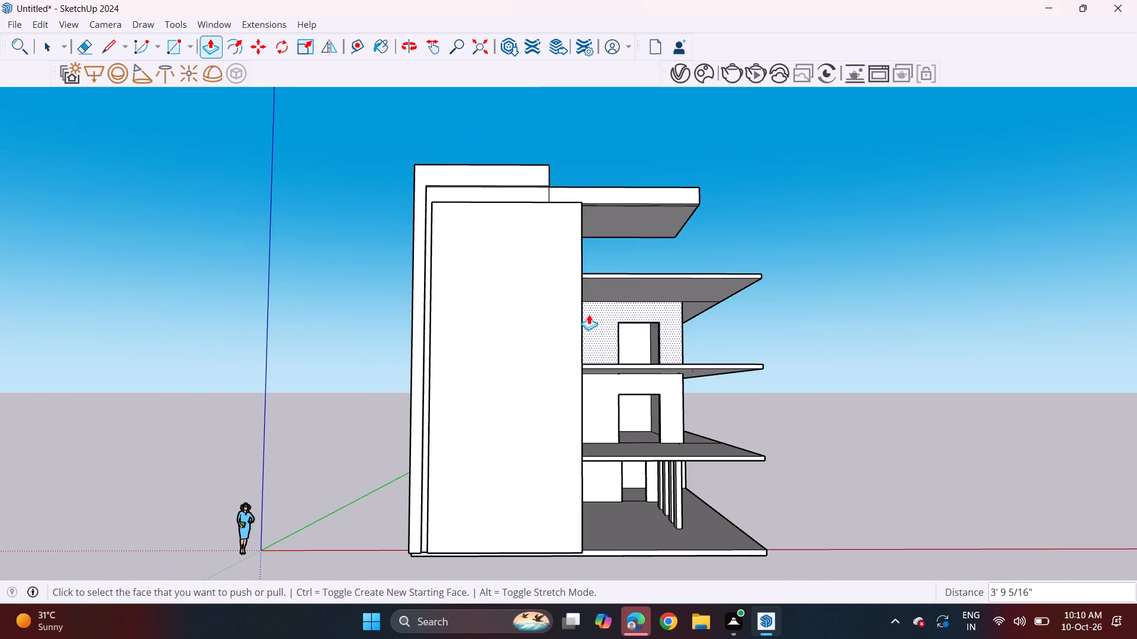
Extend the end of the feature wall's top frame by 2 3/8" and a further 3' 6 15/16" to meet the front panel's side line.
{"action": "middle_click_drag", "start_coordinate": [603, 174], "coordinate": [428, 358]}
{"action": "scroll", "coordinate": [449, 276], "scroll_direction": "up", "scroll_amount": 4}
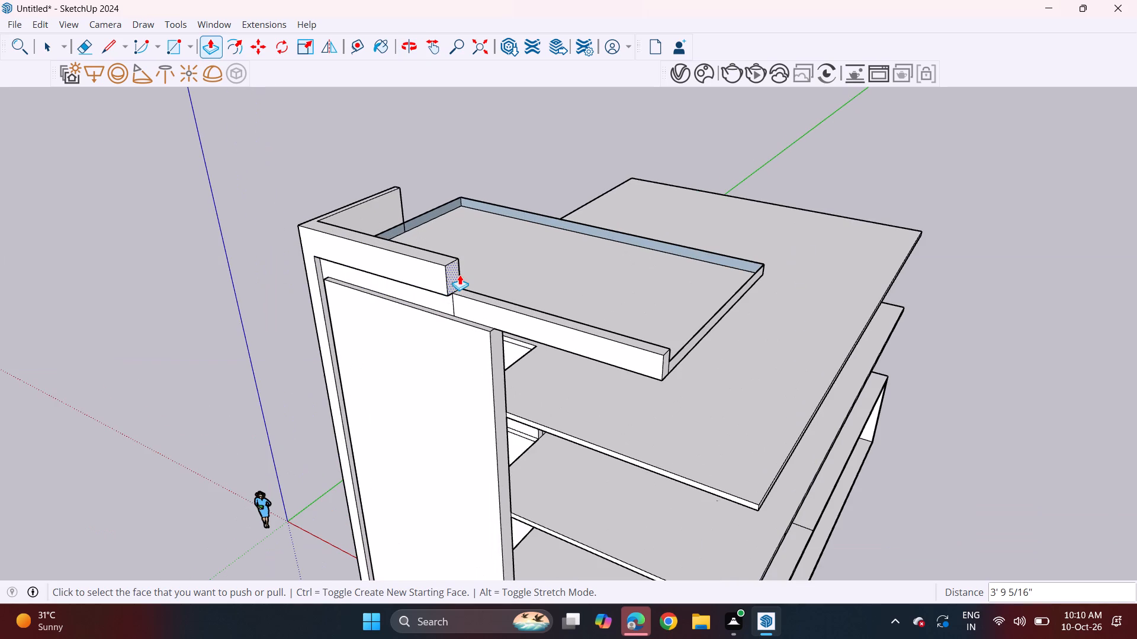
{"action": "left_click", "coordinate": [455, 275]}
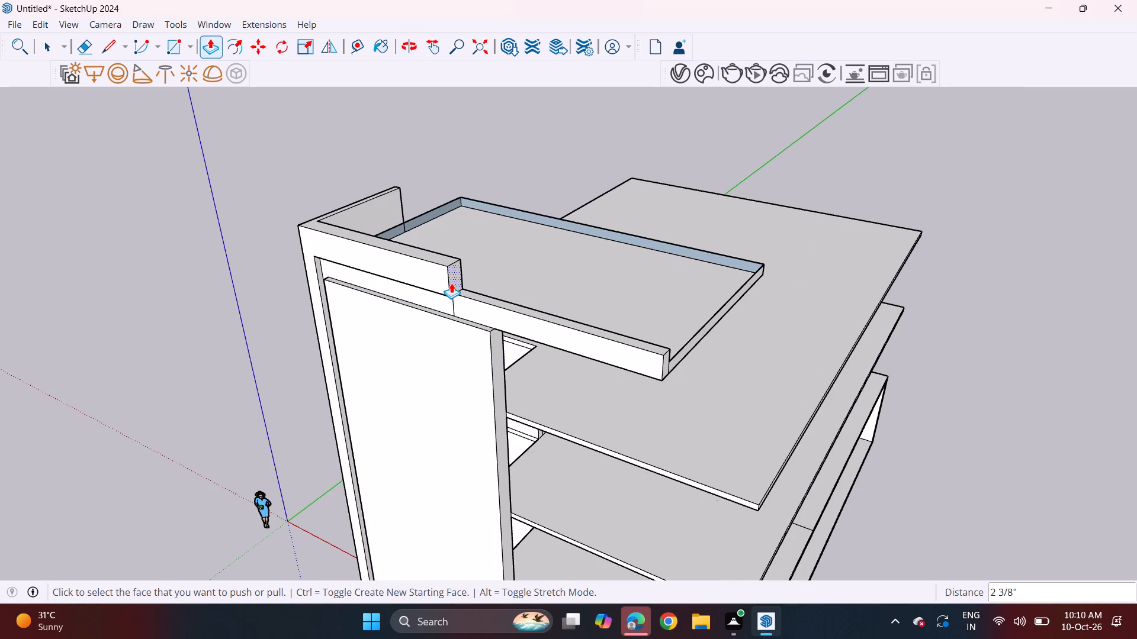
{"action": "left_click", "coordinate": [451, 283]}
{"action": "left_click", "coordinate": [492, 335]}
Erase the leftover vertical edge on the fascia's front face below the top frame.
{"action": "scroll", "coordinate": [137, 83], "scroll_direction": "up", "scroll_amount": 1}
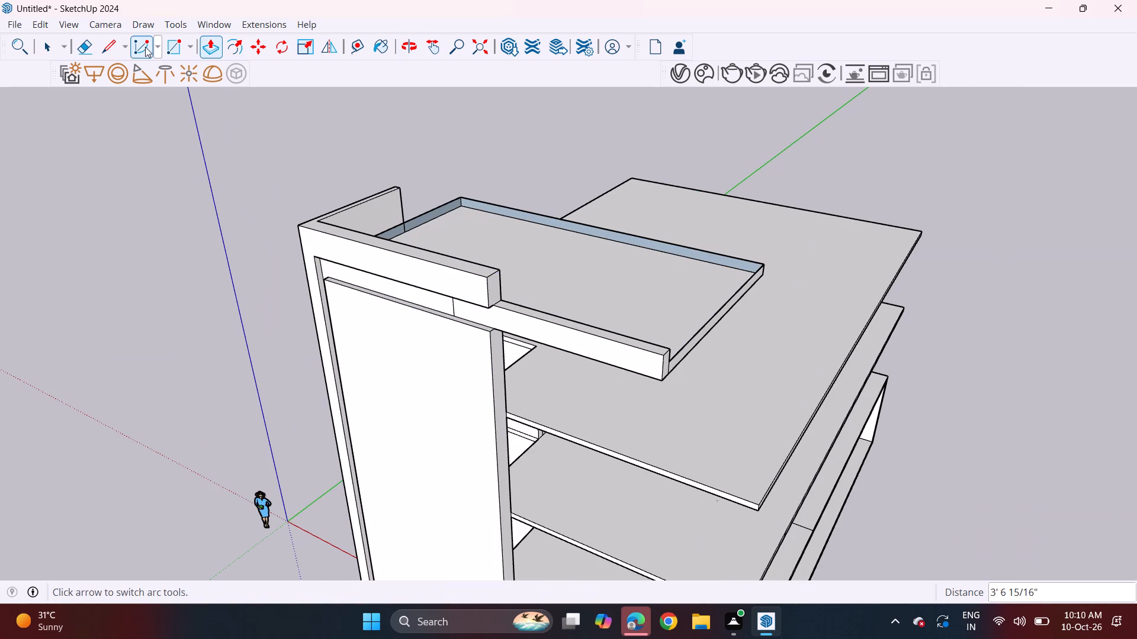
{"action": "left_click_drag", "start_coordinate": [85, 46], "coordinate": [95, 53]}
{"action": "scroll", "coordinate": [486, 288], "scroll_direction": "up", "scroll_amount": 3}
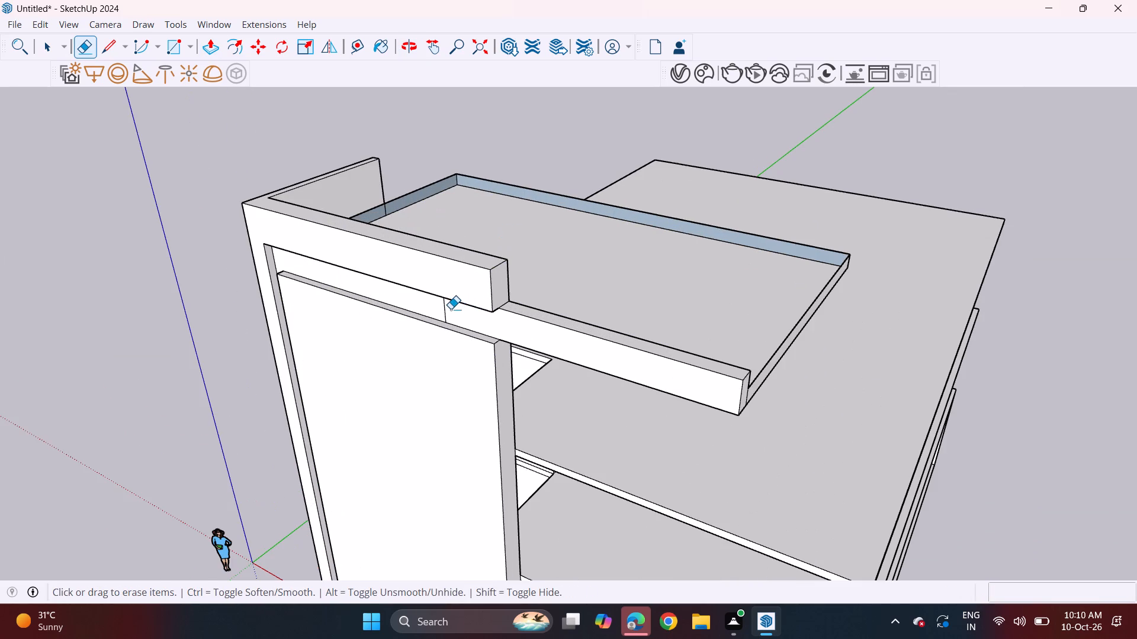
{"action": "left_click", "coordinate": [446, 311]}
Draw a vertical line up from the bottom edge of the large front panel, near the side facing the floor slabs.
{"action": "middle_click_drag", "start_coordinate": [573, 360], "coordinate": [672, 277]}
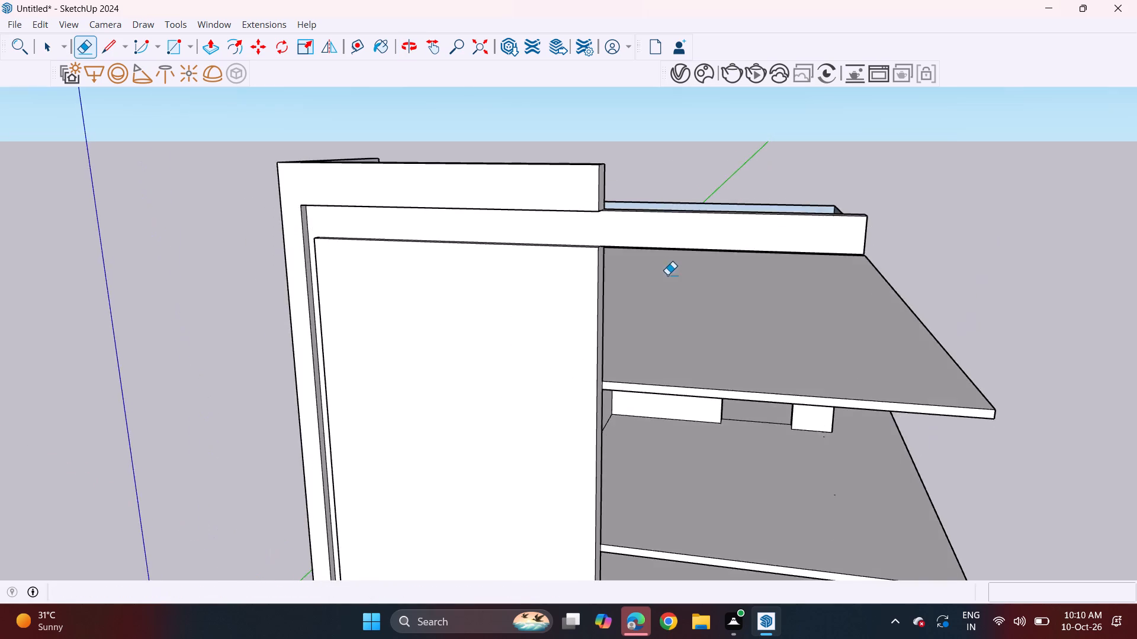
{"action": "scroll", "coordinate": [667, 275], "scroll_direction": "down", "scroll_amount": 5}
{"action": "middle_click_drag", "start_coordinate": [561, 399], "coordinate": [596, 313]}
{"action": "middle_click_drag", "start_coordinate": [596, 313], "coordinate": [605, 314]}
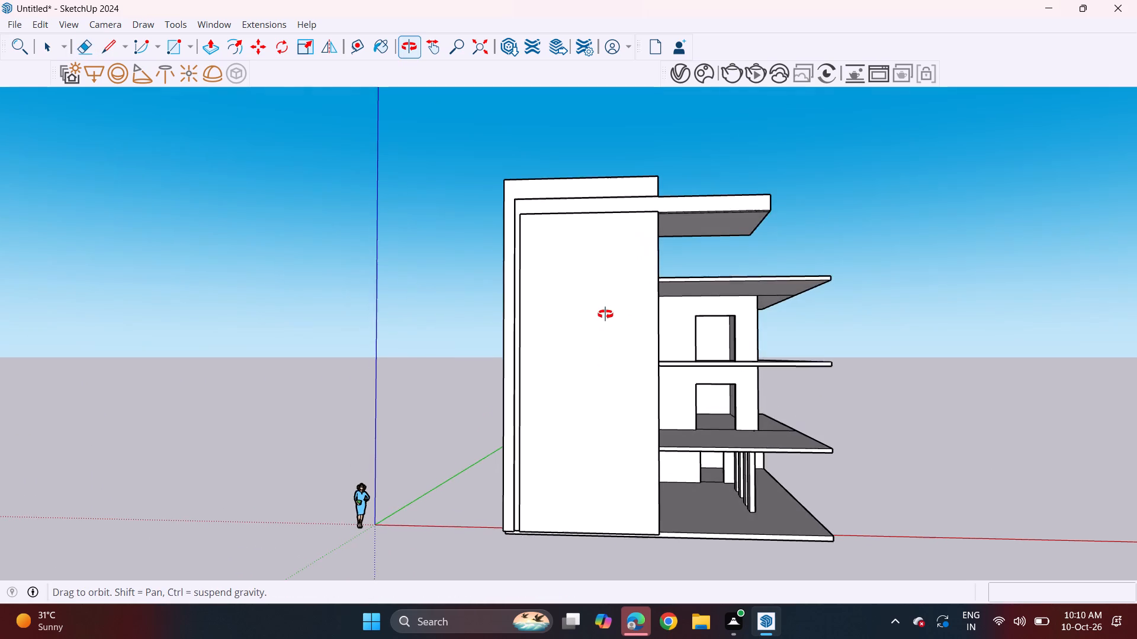
{"action": "middle_click_drag", "start_coordinate": [605, 314], "coordinate": [614, 282]}
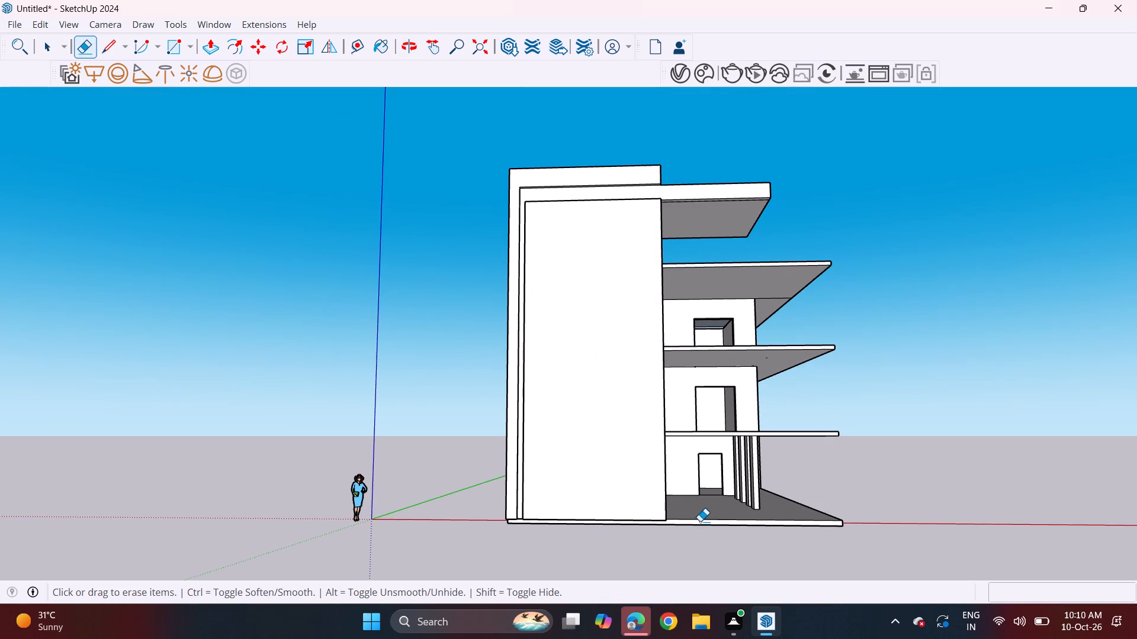
{"action": "middle_click_drag", "start_coordinate": [705, 502], "coordinate": [650, 508]}
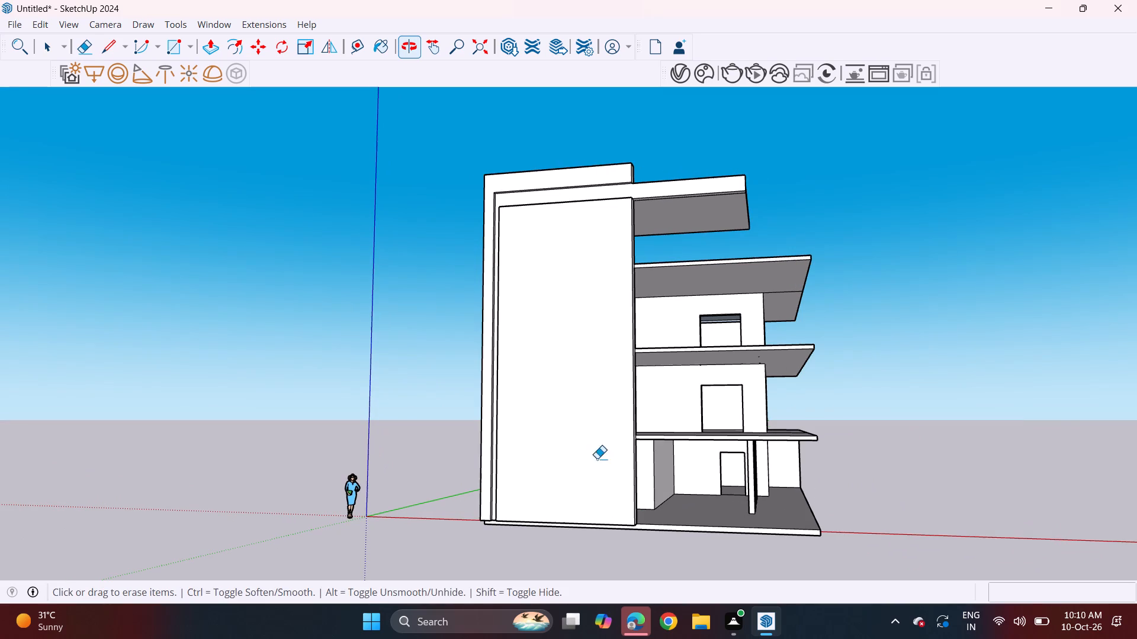
{"action": "left_click", "coordinate": [105, 46]}
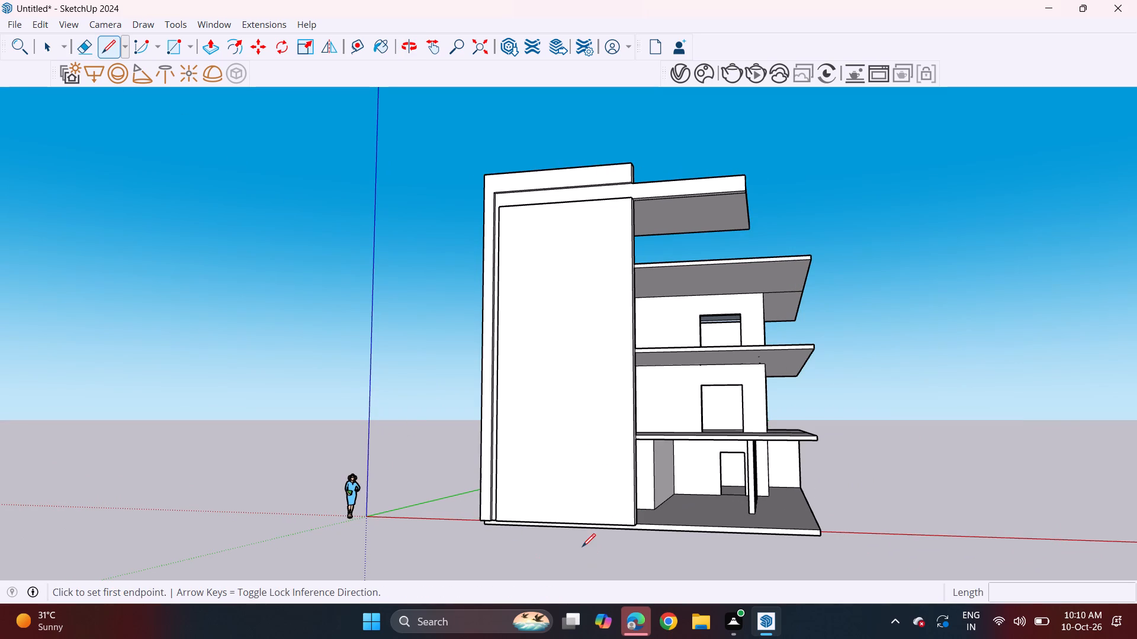
{"action": "left_click", "coordinate": [583, 525]}
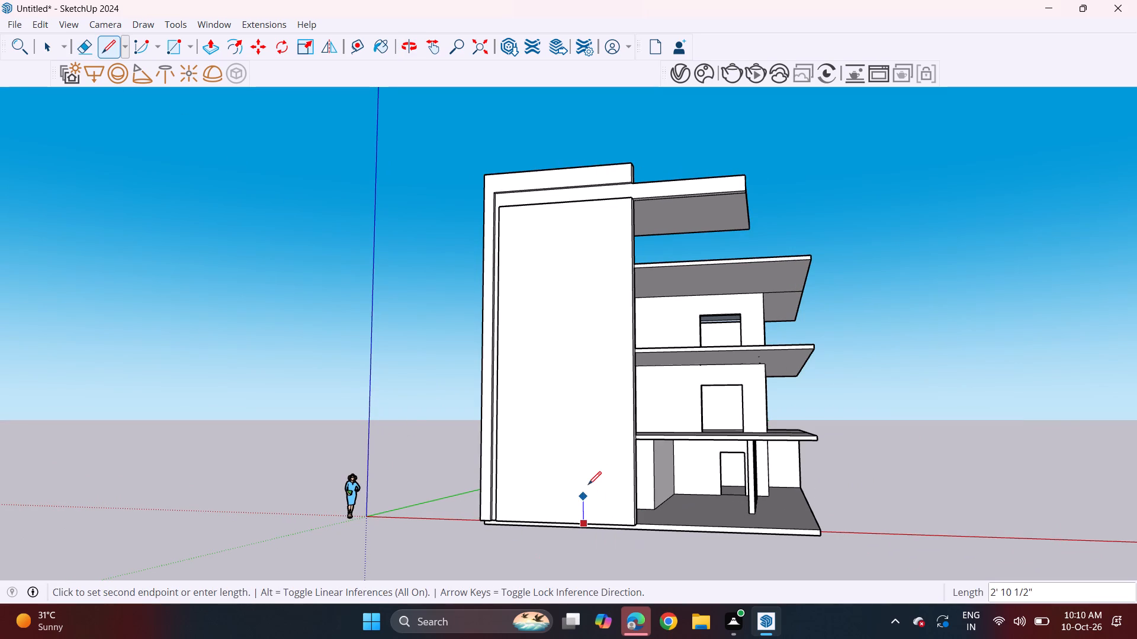
{"action": "left_click", "coordinate": [584, 446]}
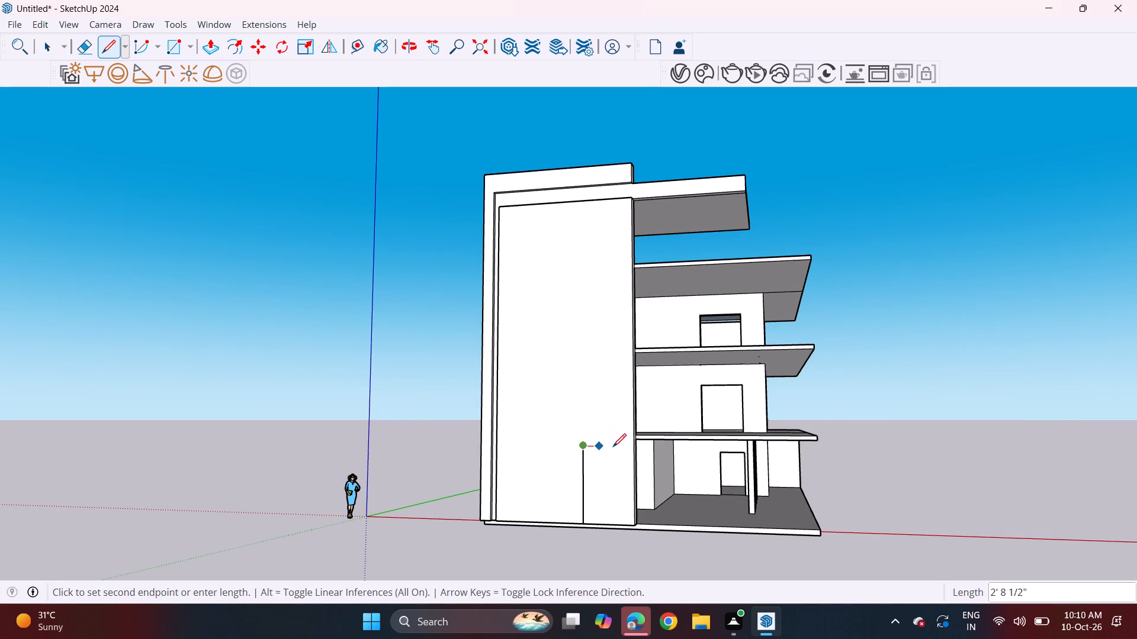
{"action": "middle_click_drag", "start_coordinate": [632, 451], "coordinate": [651, 454]}
{"action": "key", "text": "space"}
Draw a horizontal line from the panel's side edge at the first-floor slab's underside, and join it to the vertical line to close a rectangle.
{"action": "scroll", "coordinate": [644, 447], "scroll_direction": "up", "scroll_amount": 9}
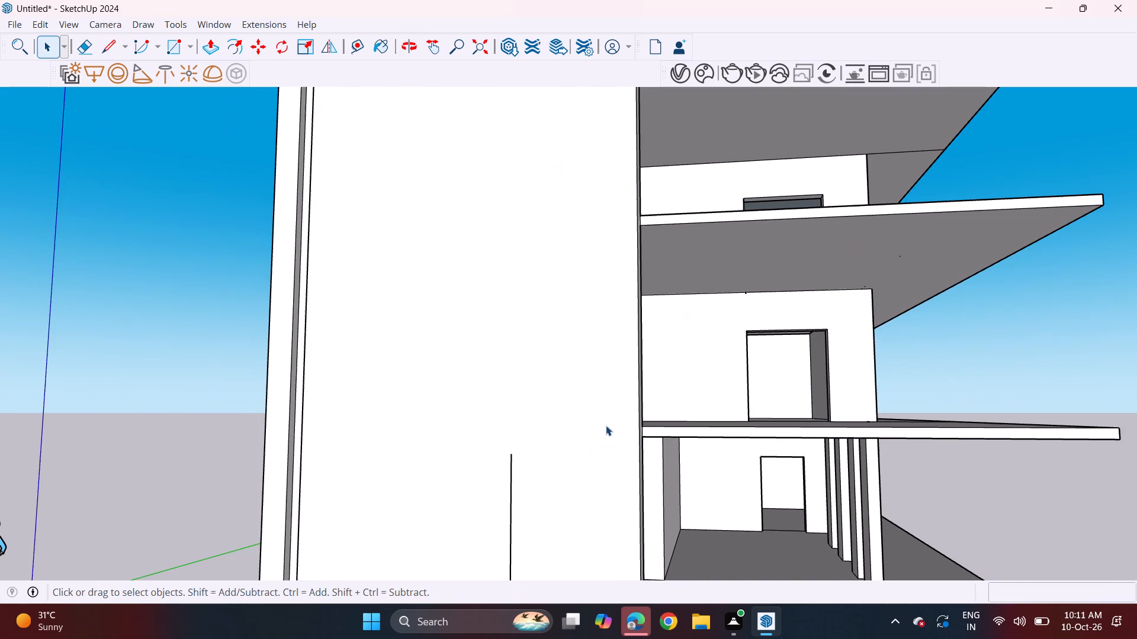
{"action": "left_click", "coordinate": [111, 43]}
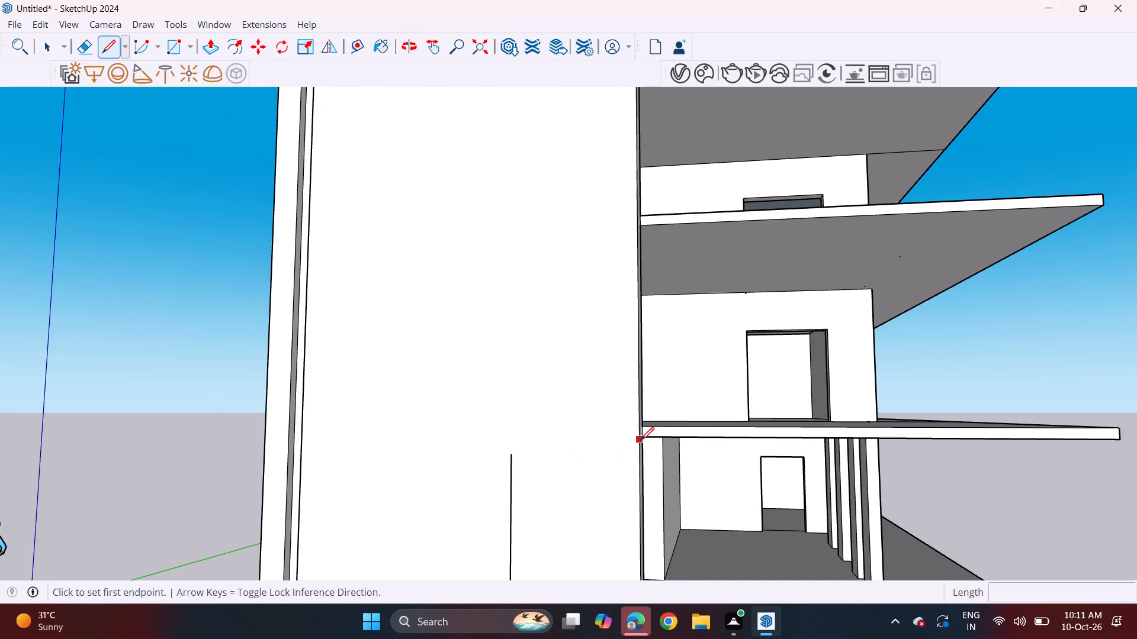
{"action": "left_click", "coordinate": [641, 437]}
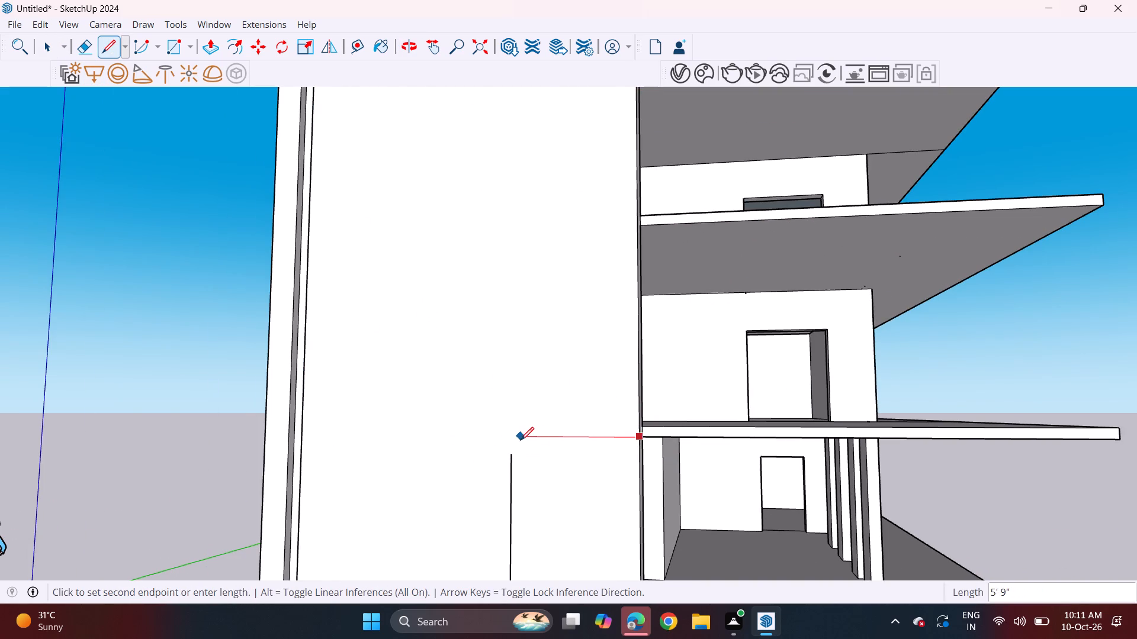
{"action": "left_click", "coordinate": [506, 439]}
{"action": "left_click", "coordinate": [508, 456]}
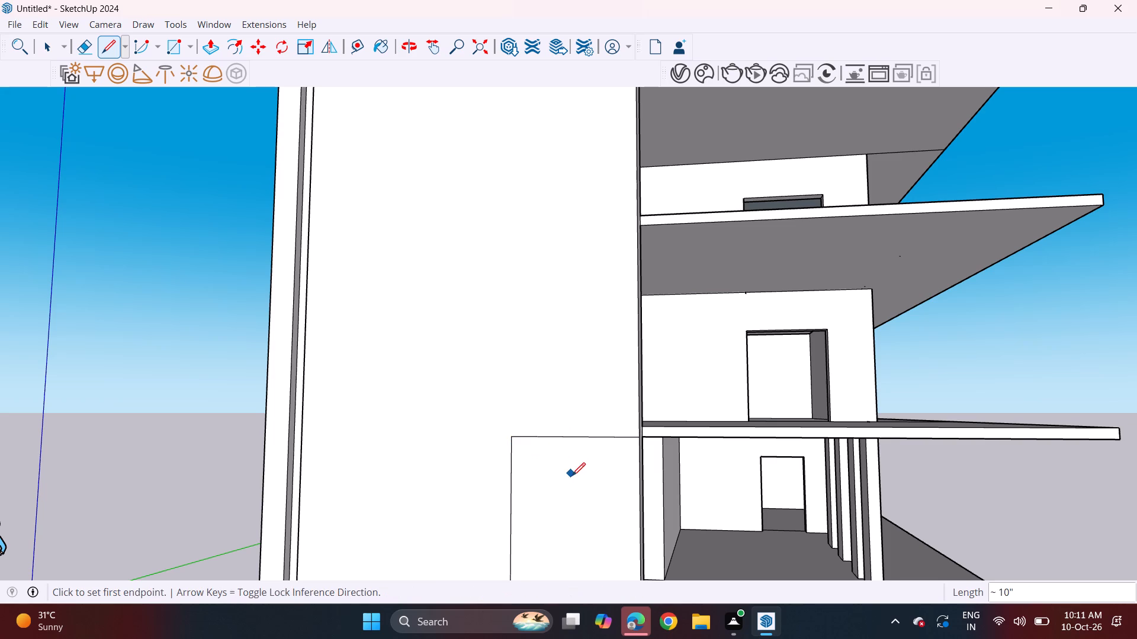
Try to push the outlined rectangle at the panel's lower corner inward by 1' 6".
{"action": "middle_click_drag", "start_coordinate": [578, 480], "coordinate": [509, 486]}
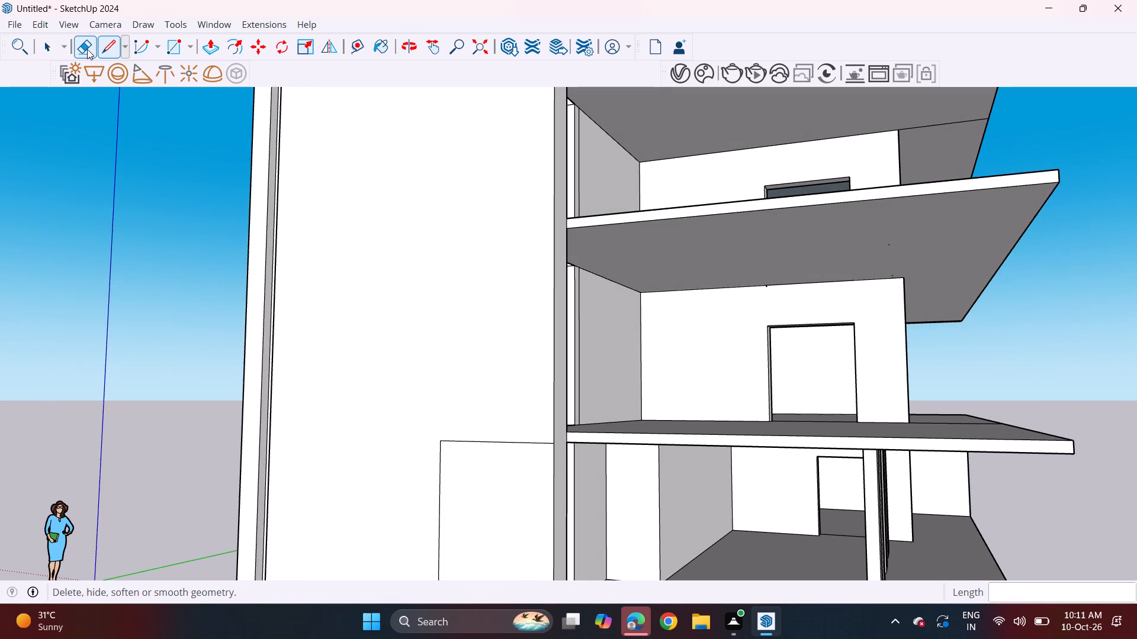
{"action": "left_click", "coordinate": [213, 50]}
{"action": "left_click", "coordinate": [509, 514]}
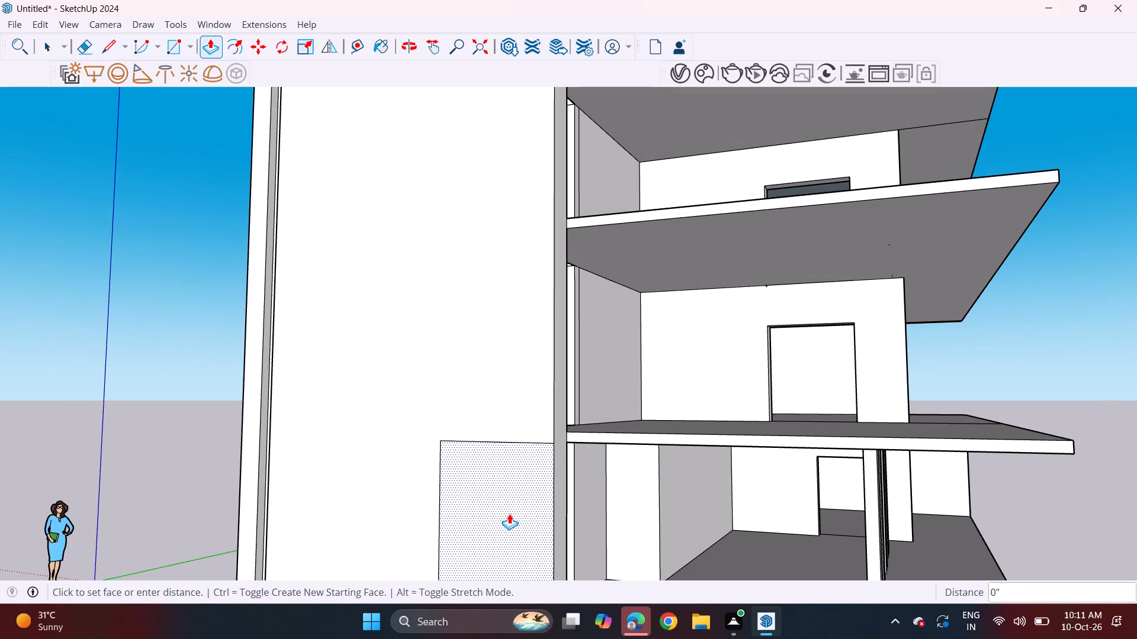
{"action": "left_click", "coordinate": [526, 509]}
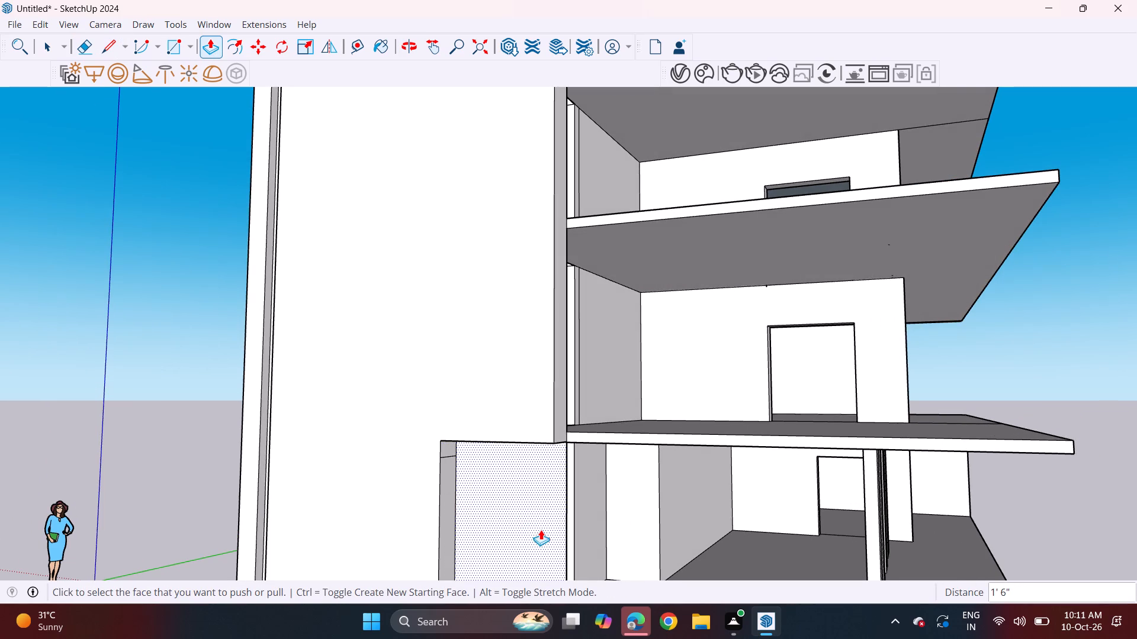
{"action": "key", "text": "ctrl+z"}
Draw a line about 1' 6" long across the front panel's side face at the first-floor slab's underside, meeting the outlined rectangle's top corner.
{"action": "scroll", "coordinate": [539, 530], "scroll_direction": "down", "scroll_amount": 4}
{"action": "middle_click_drag", "start_coordinate": [537, 531], "coordinate": [500, 335]}
{"action": "middle_click_drag", "start_coordinate": [432, 460], "coordinate": [404, 496]}
{"action": "scroll", "coordinate": [456, 383], "scroll_direction": "up", "scroll_amount": 4}
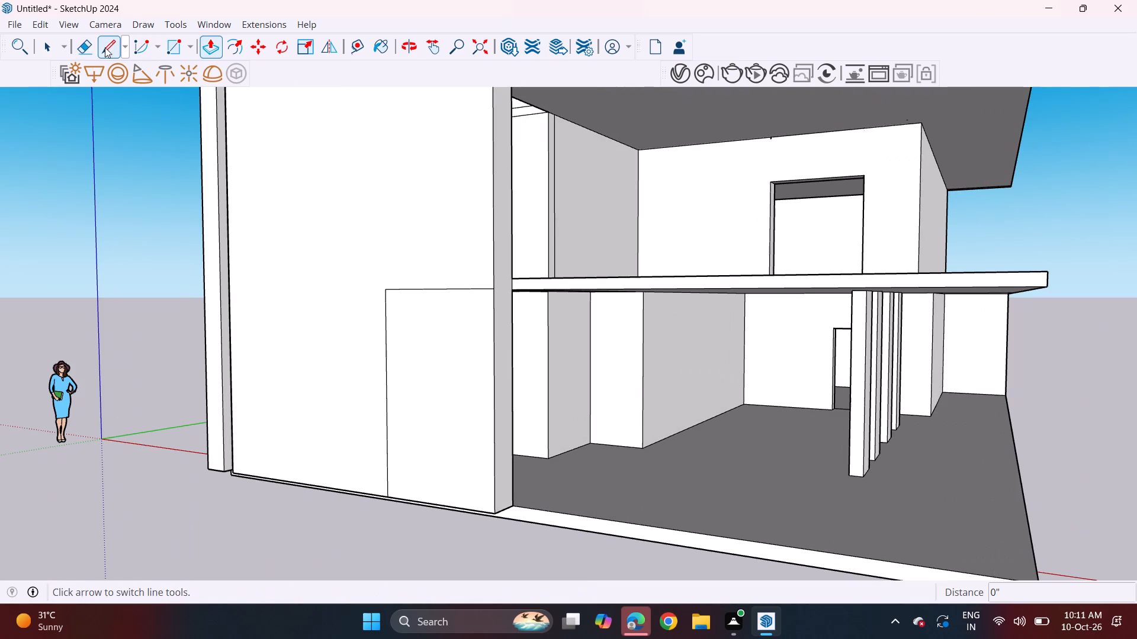
{"action": "left_click", "coordinate": [110, 50]}
{"action": "scroll", "coordinate": [593, 295], "scroll_direction": "up", "scroll_amount": 2}
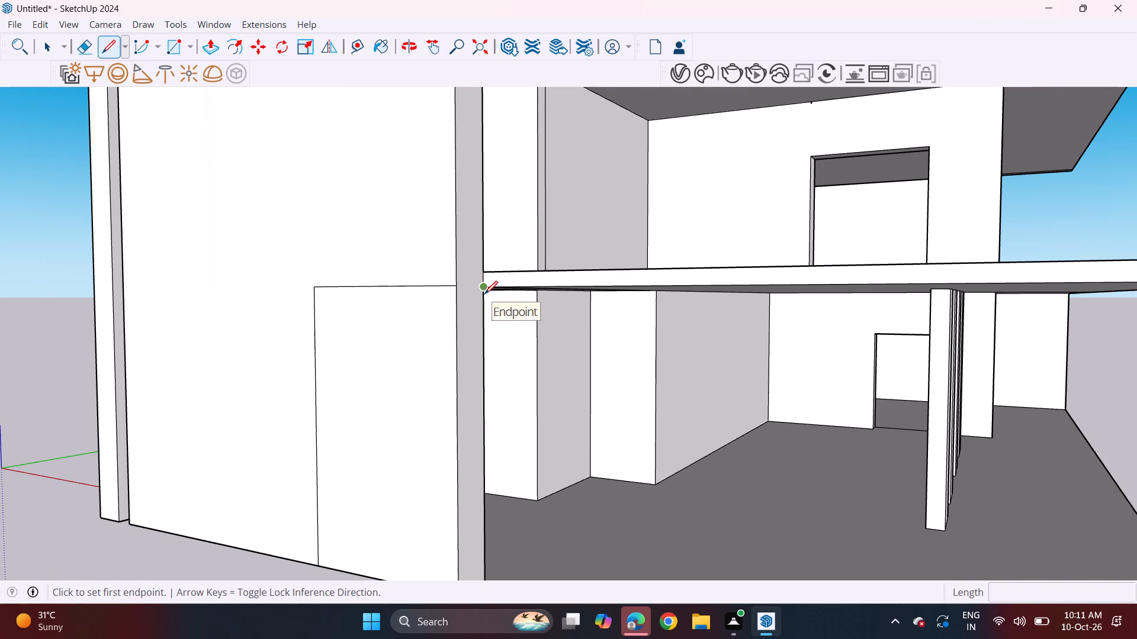
{"action": "left_click", "coordinate": [484, 294]}
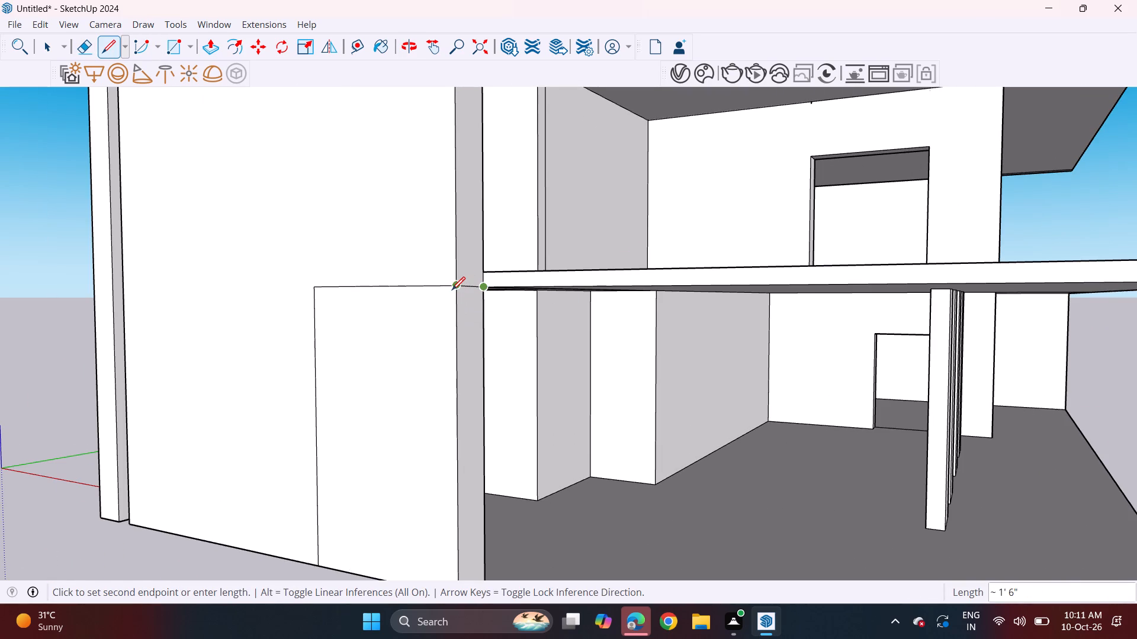
{"action": "scroll", "coordinate": [452, 290], "scroll_direction": "up", "scroll_amount": 11}
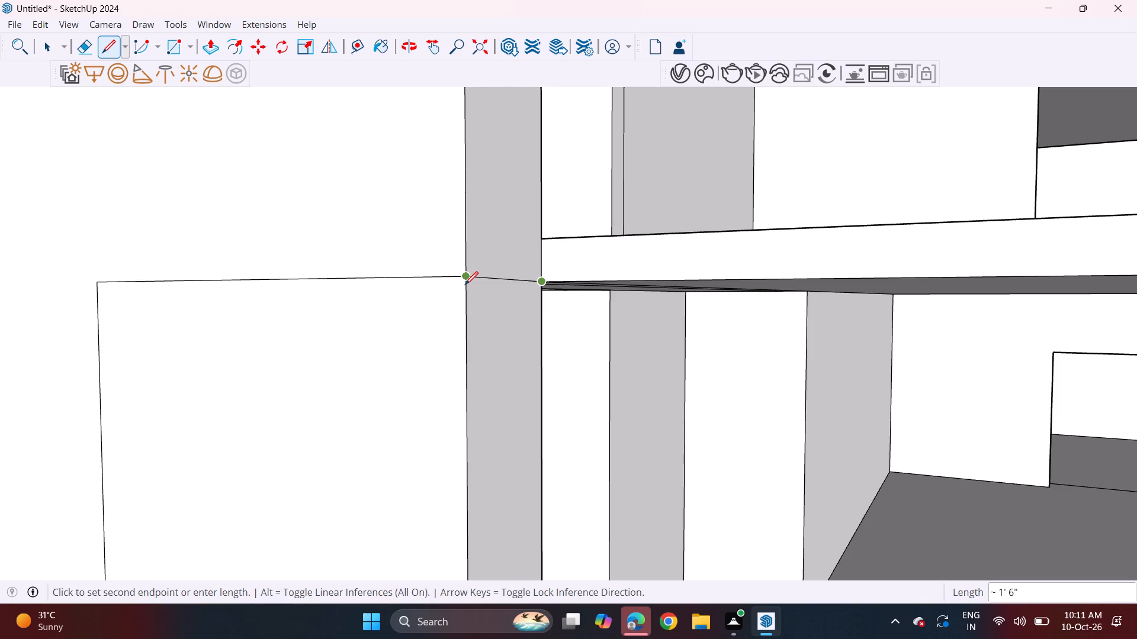
{"action": "left_click", "coordinate": [465, 285]}
Push the side face below that line through to the rectangle's vertical line, about 6' 2 1/8", opening the panel's lower corner.
{"action": "scroll", "coordinate": [609, 322], "scroll_direction": "down", "scroll_amount": 4}
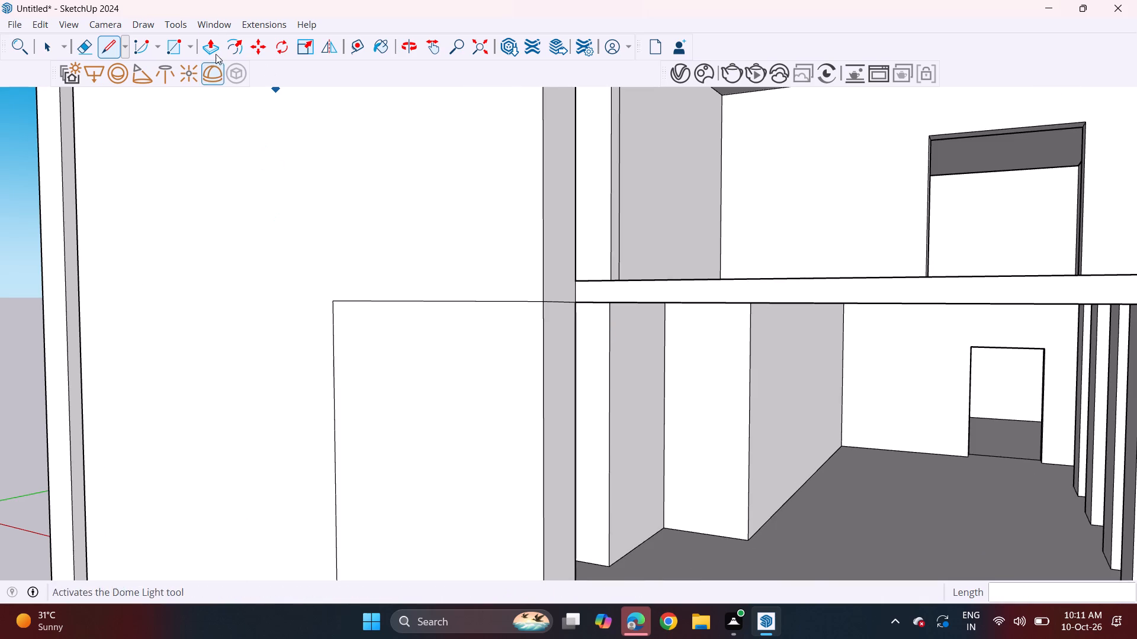
{"action": "left_click", "coordinate": [215, 42]}
{"action": "left_click", "coordinate": [557, 454]}
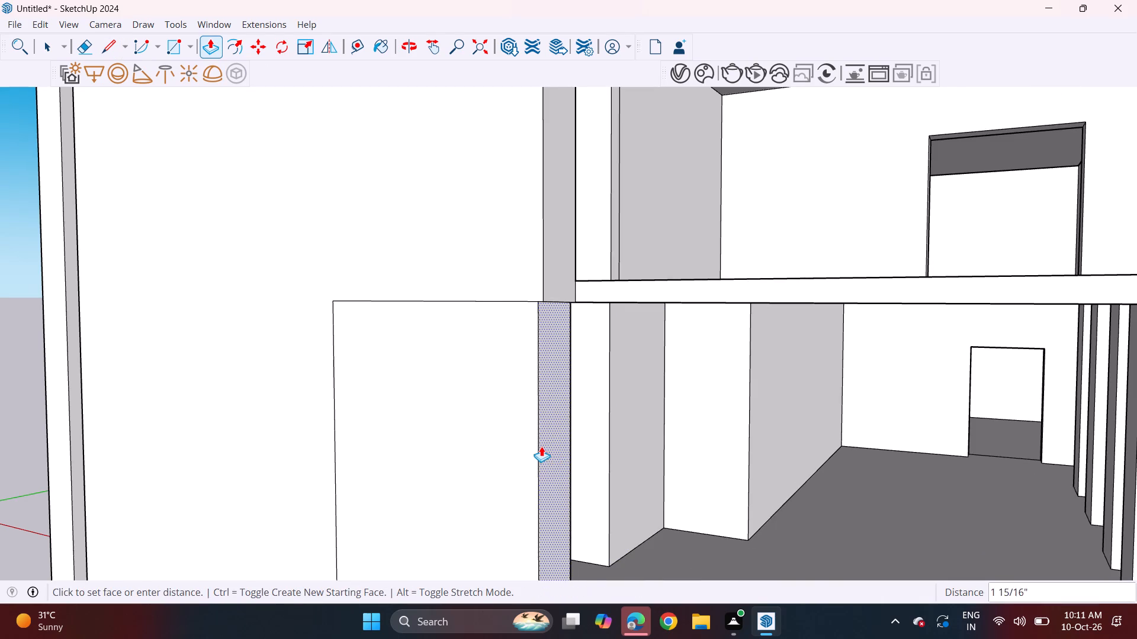
{"action": "left_click", "coordinate": [341, 446]}
Examine the cut-out at the panel's lower corner and the adjoining slabs from several angles.
{"action": "middle_click_drag", "start_coordinate": [432, 450], "coordinate": [554, 441]}
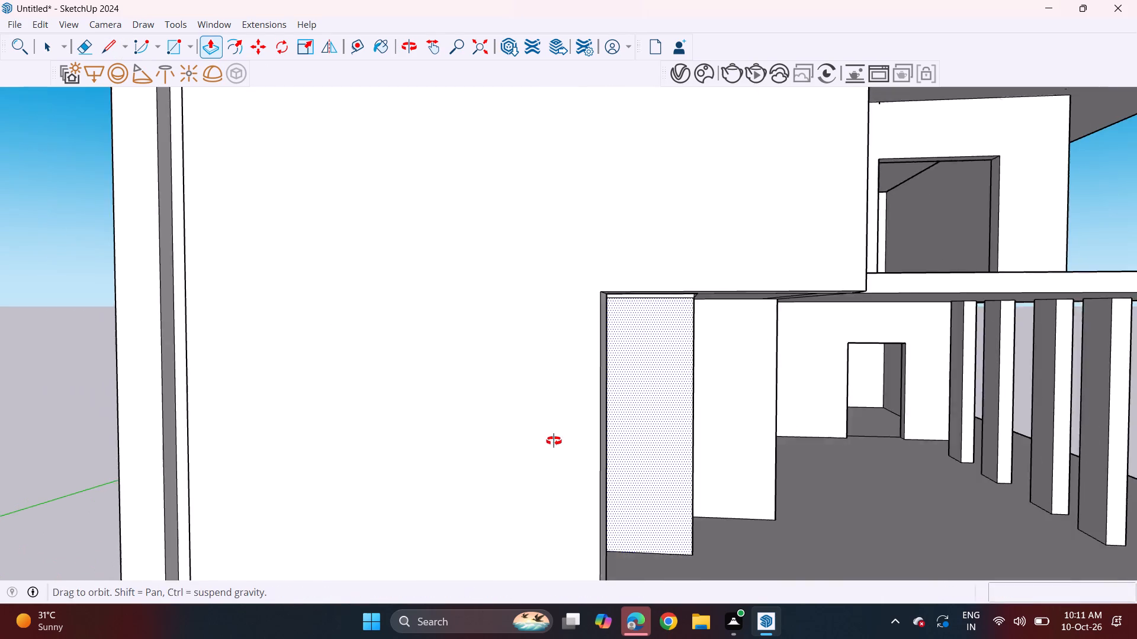
{"action": "middle_click_drag", "start_coordinate": [554, 441], "coordinate": [554, 436]}
{"action": "scroll", "coordinate": [552, 422], "scroll_direction": "down", "scroll_amount": 7}
{"action": "middle_click_drag", "start_coordinate": [624, 477], "coordinate": [651, 447]}
{"action": "scroll", "coordinate": [624, 477], "scroll_direction": "up", "scroll_amount": 1}
{"action": "middle_click_drag", "start_coordinate": [647, 450], "coordinate": [644, 451]}
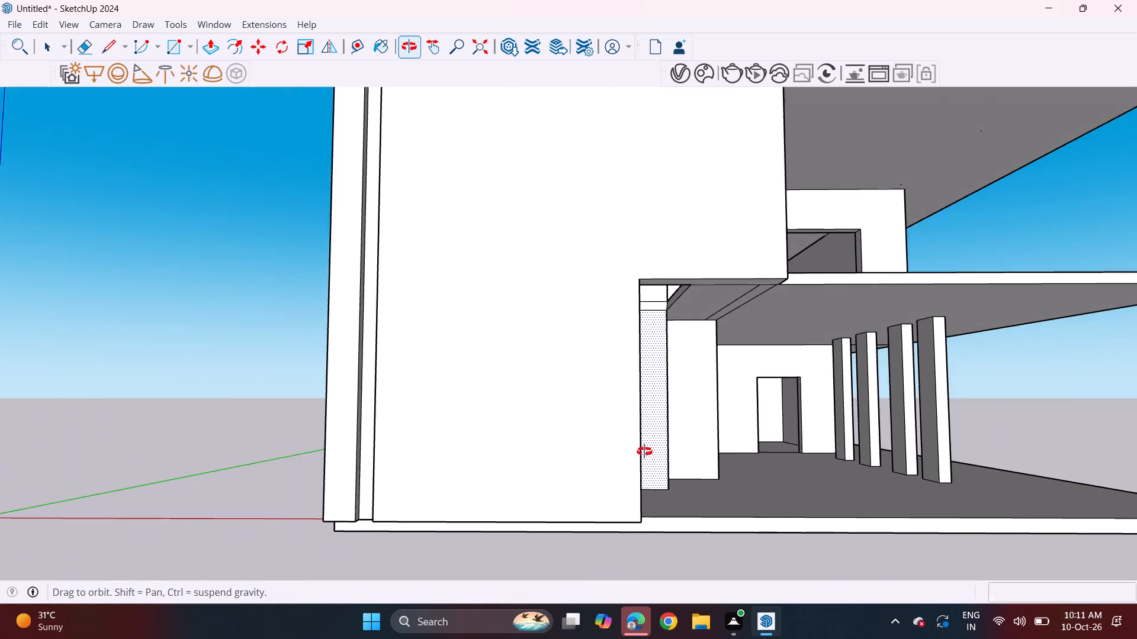
{"action": "middle_click_drag", "start_coordinate": [644, 451], "coordinate": [623, 467]}
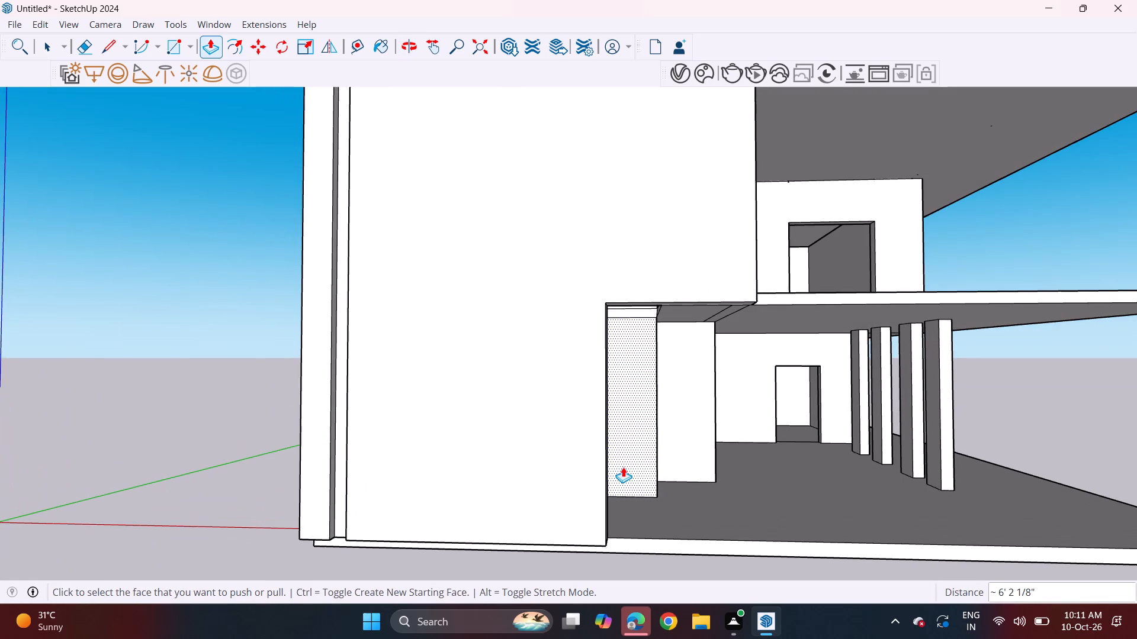
{"action": "scroll", "coordinate": [623, 467], "scroll_direction": "down", "scroll_amount": 3}
{"action": "middle_click_drag", "start_coordinate": [769, 468], "coordinate": [616, 488]}
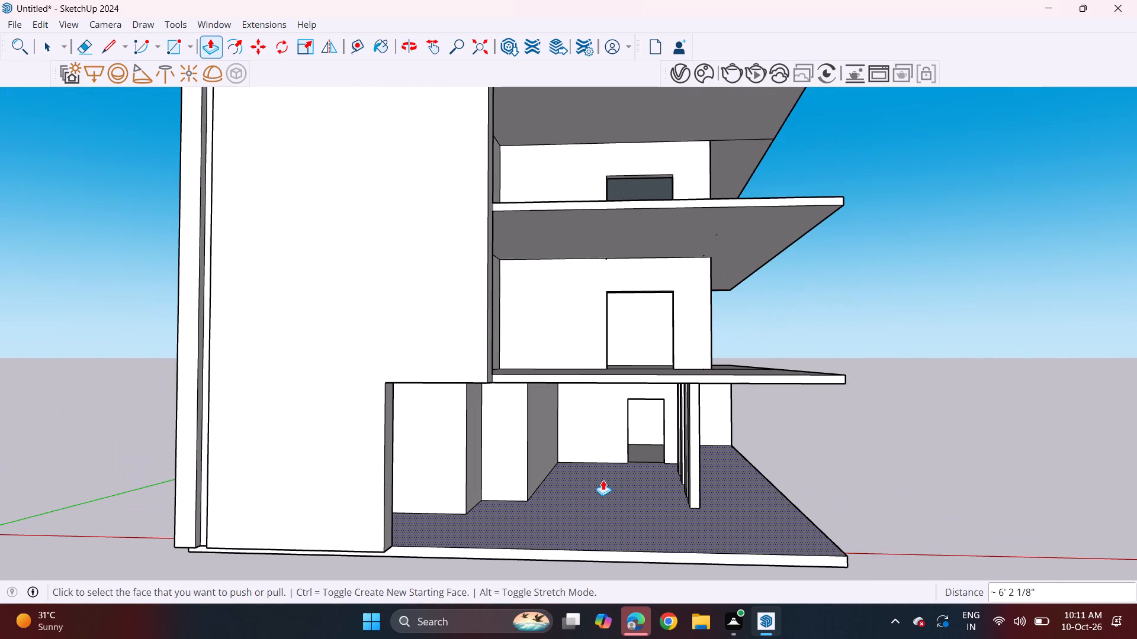
{"action": "middle_click_drag", "start_coordinate": [442, 497], "coordinate": [486, 492]}
{"action": "scroll", "coordinate": [486, 492], "scroll_direction": "down", "scroll_amount": 3}
{"action": "middle_click_drag", "start_coordinate": [473, 495], "coordinate": [505, 548], "text": "shift"}
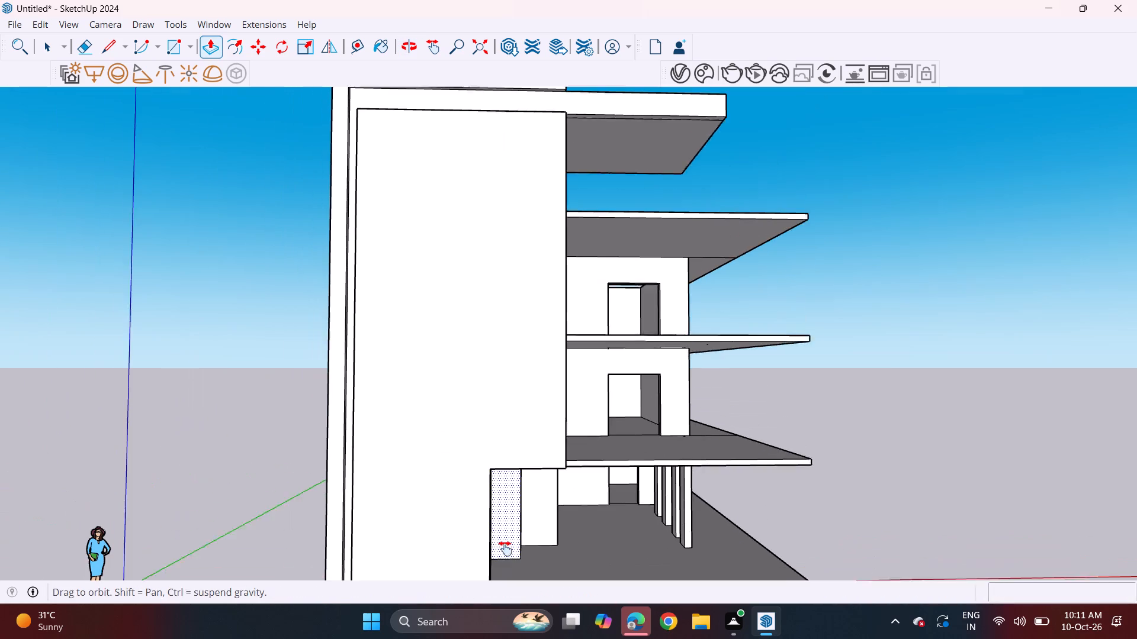
{"action": "middle_click_drag", "start_coordinate": [505, 548], "coordinate": [505, 551], "text": "shift"}
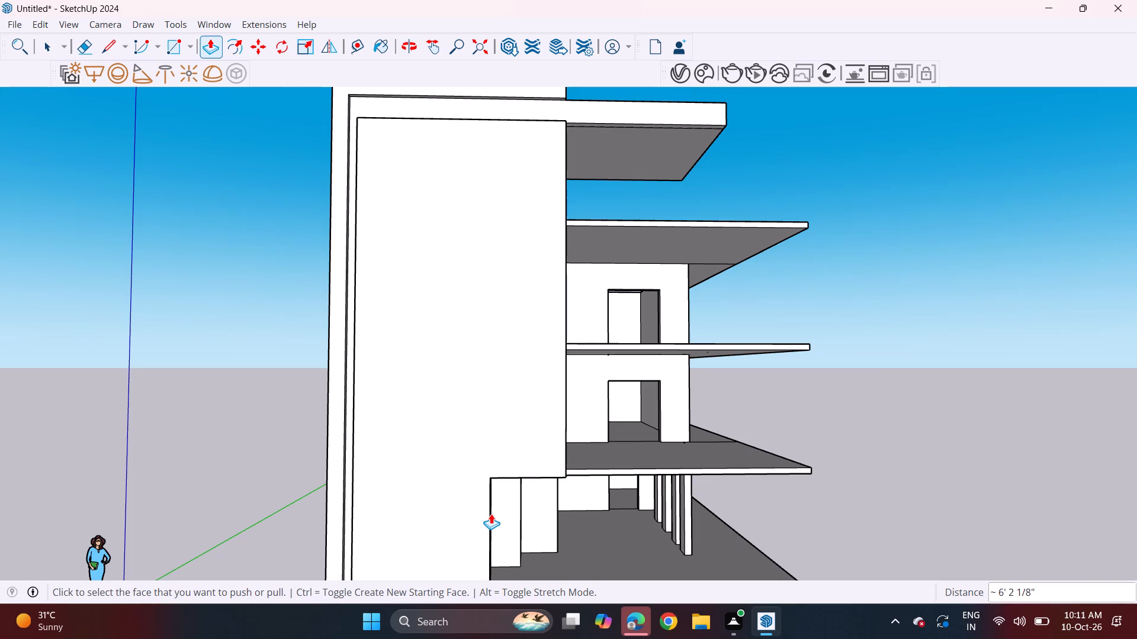
Draw a tall rectangle about 6' by 31' 7" on the front panel, on the side away from the floor slabs.
{"action": "left_click", "coordinate": [173, 41]}
{"action": "scroll", "coordinate": [265, 294], "scroll_direction": "down", "scroll_amount": 3}
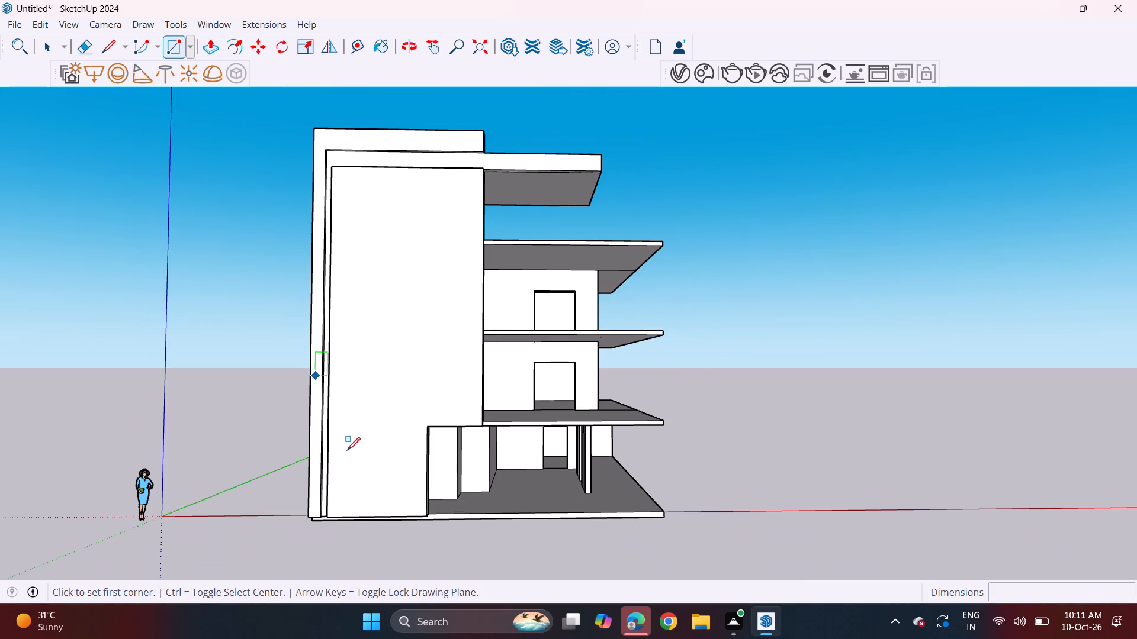
{"action": "left_click", "coordinate": [353, 473]}
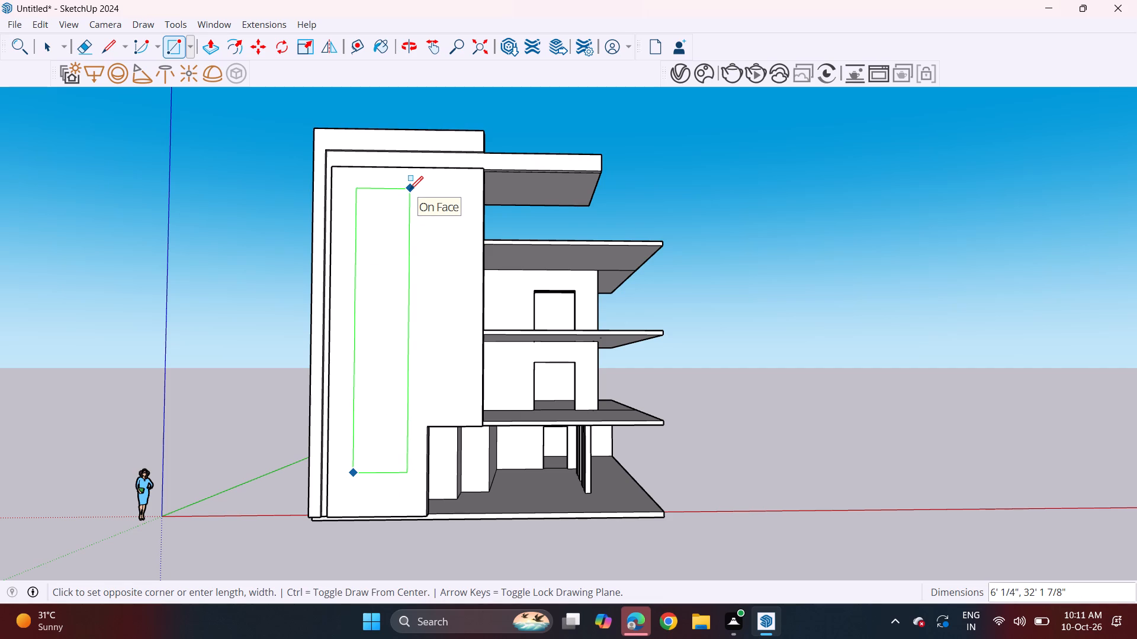
{"action": "left_click", "coordinate": [410, 193]}
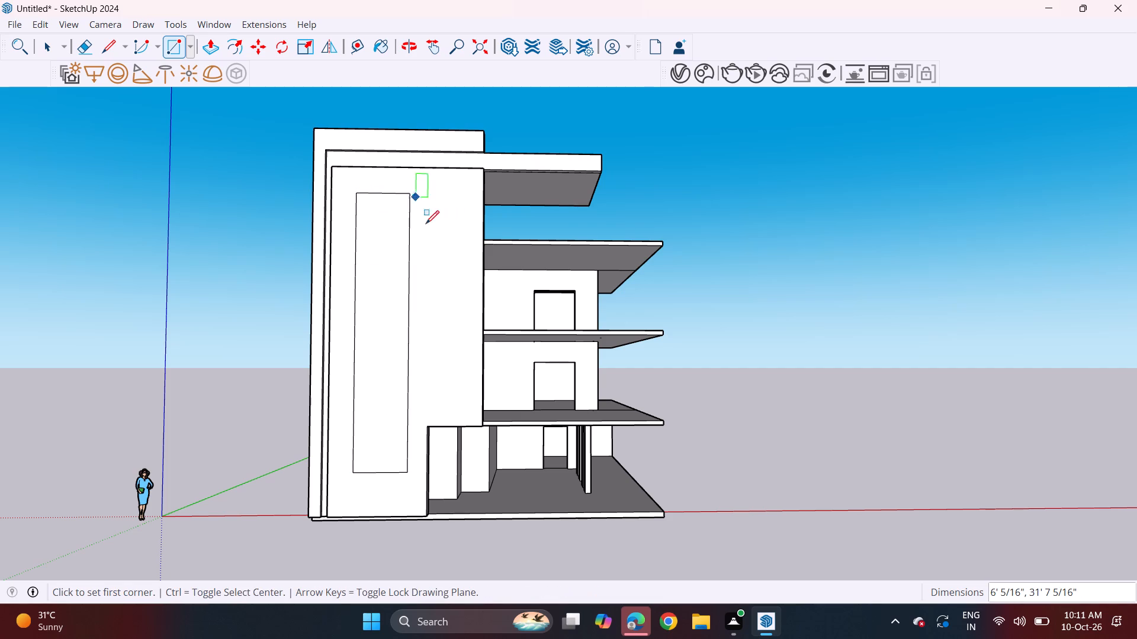
Push the tall rectangle through the panel's 1' 6" thickness to cut a vertical opening.
{"action": "middle_click_drag", "start_coordinate": [429, 233], "coordinate": [343, 338]}
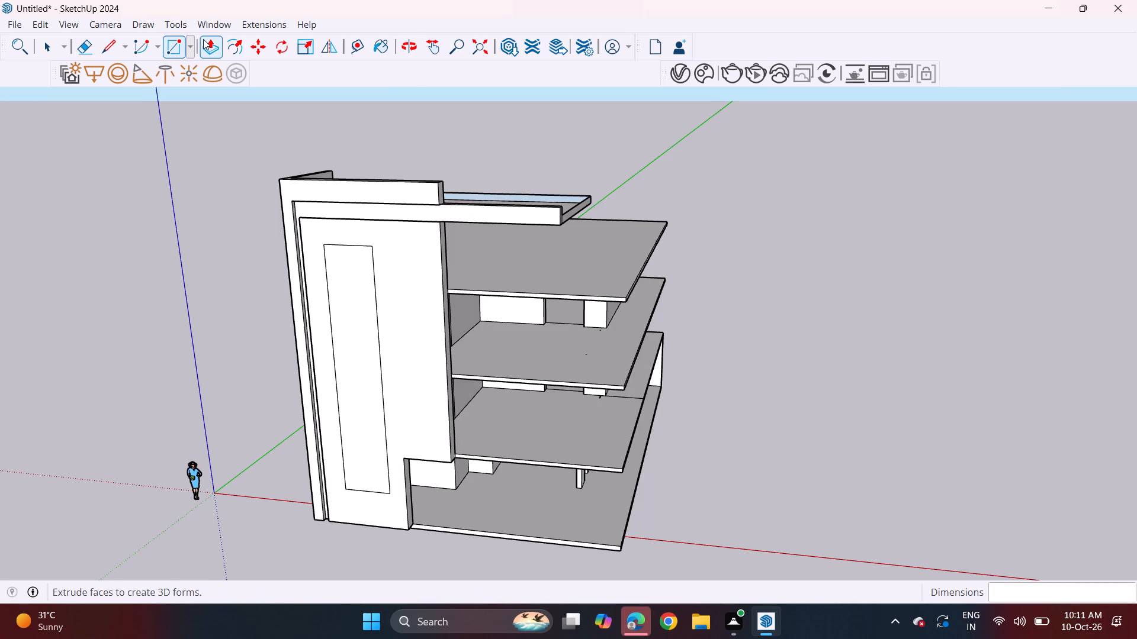
{"action": "left_click", "coordinate": [203, 39]}
{"action": "left_click", "coordinate": [358, 379]}
{"action": "left_click", "coordinate": [361, 370]}
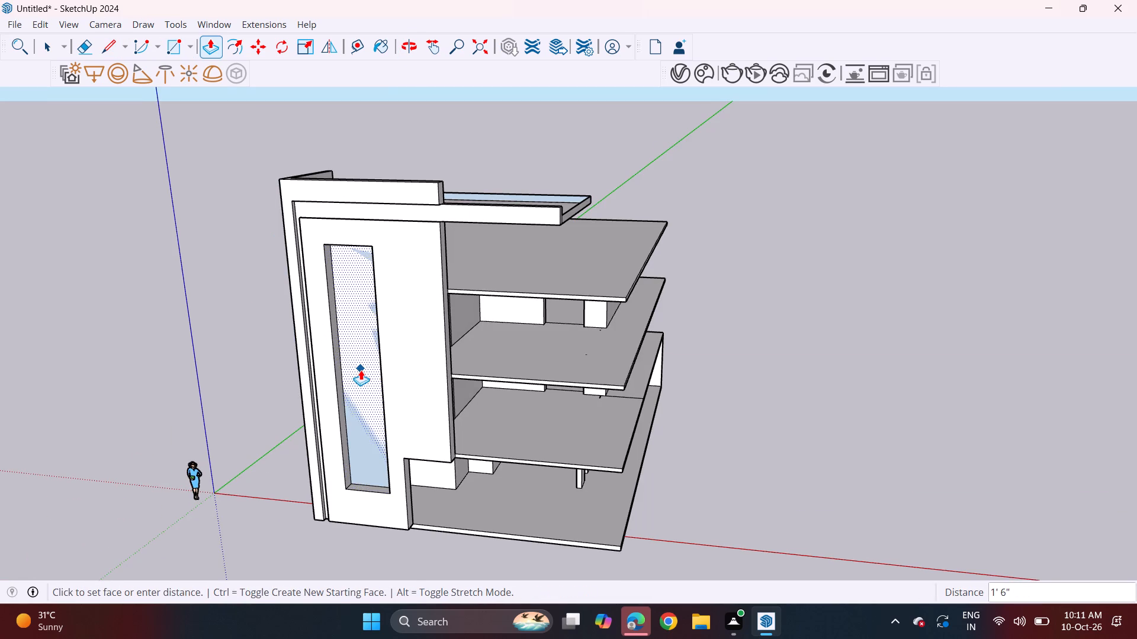
Draw a narrow vertical strip about 4 13/16" by 29' 6" from the corner cut-out's inner top corner up to the panel's top edge.
{"action": "middle_click_drag", "start_coordinate": [345, 416], "coordinate": [437, 319]}
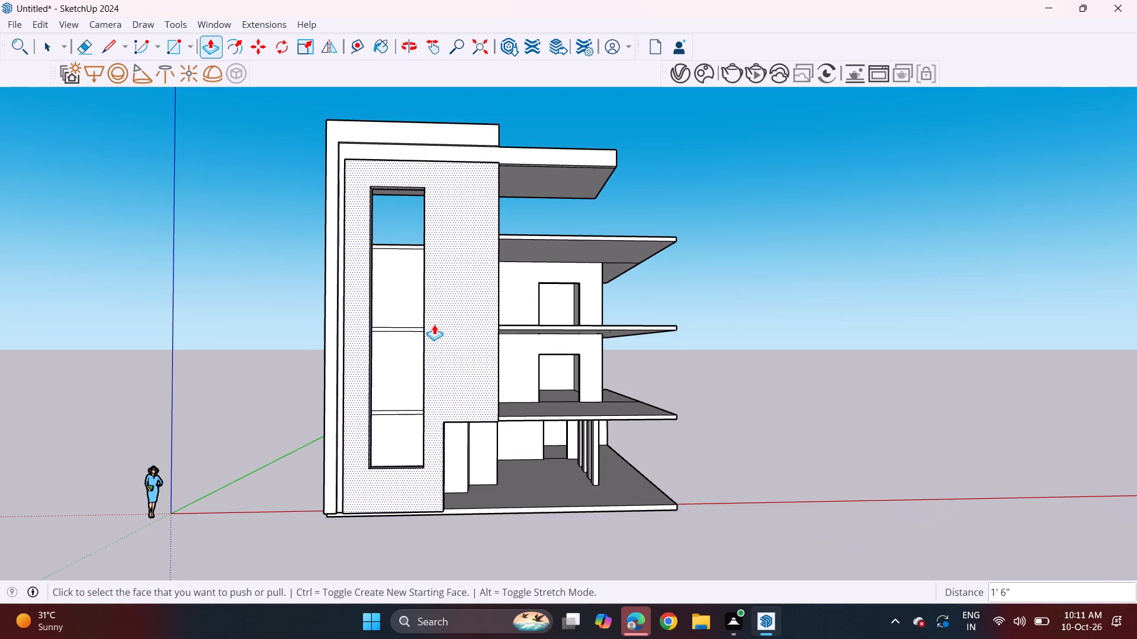
{"action": "scroll", "coordinate": [391, 349], "scroll_direction": "down", "scroll_amount": 2}
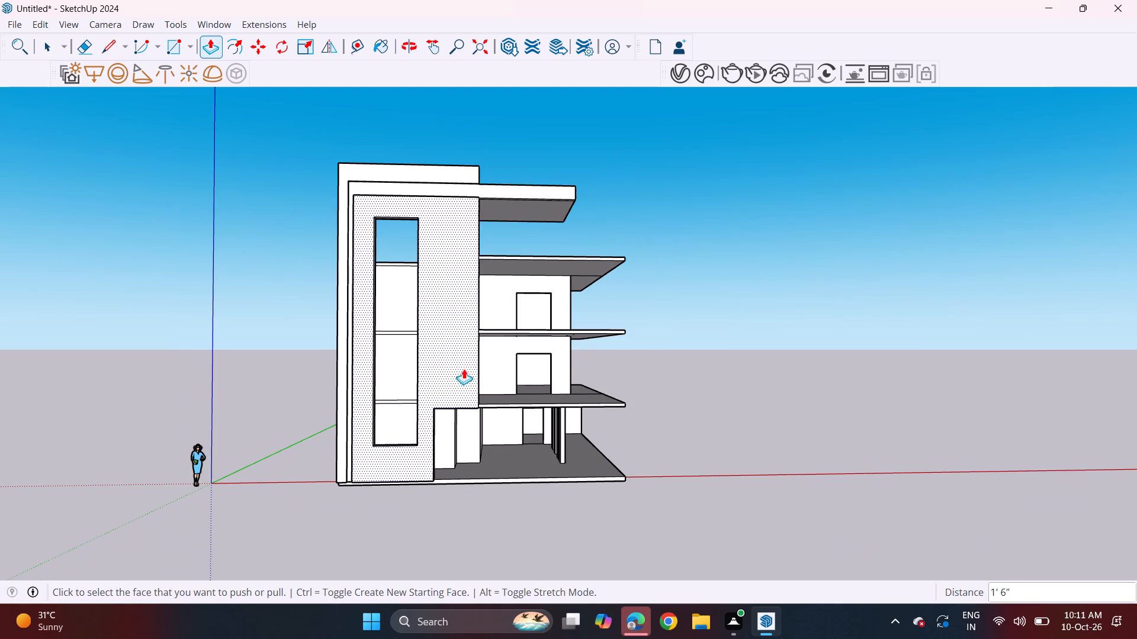
{"action": "middle_click_drag", "start_coordinate": [464, 372], "coordinate": [450, 431]}
{"action": "scroll", "coordinate": [444, 418], "scroll_direction": "up", "scroll_amount": 4}
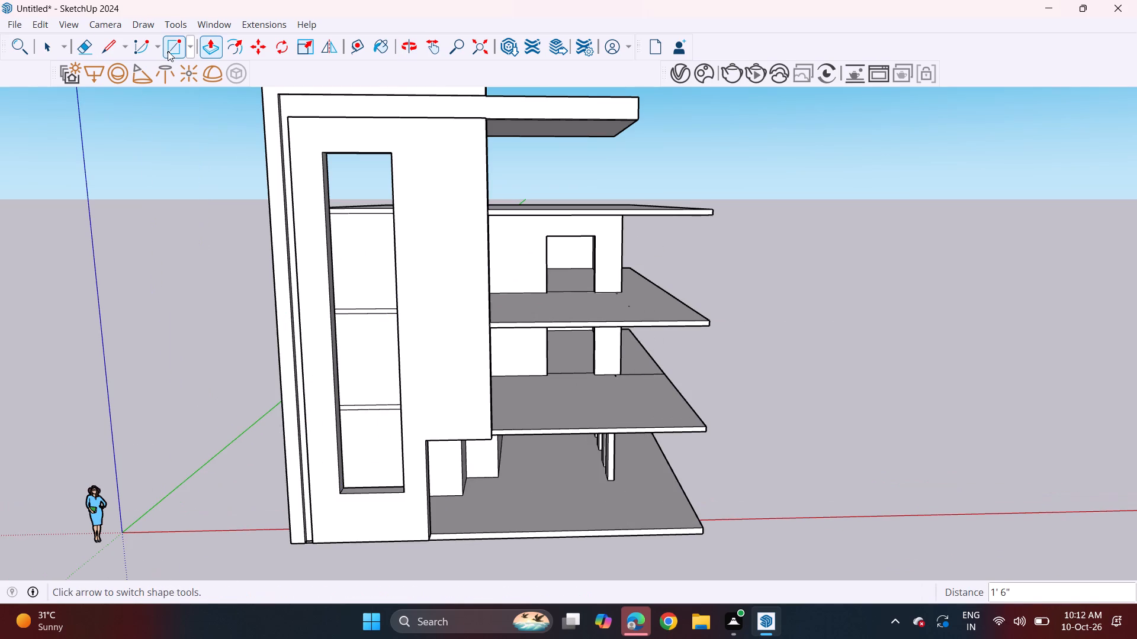
{"action": "left_click", "coordinate": [168, 51]}
{"action": "left_click", "coordinate": [428, 440]}
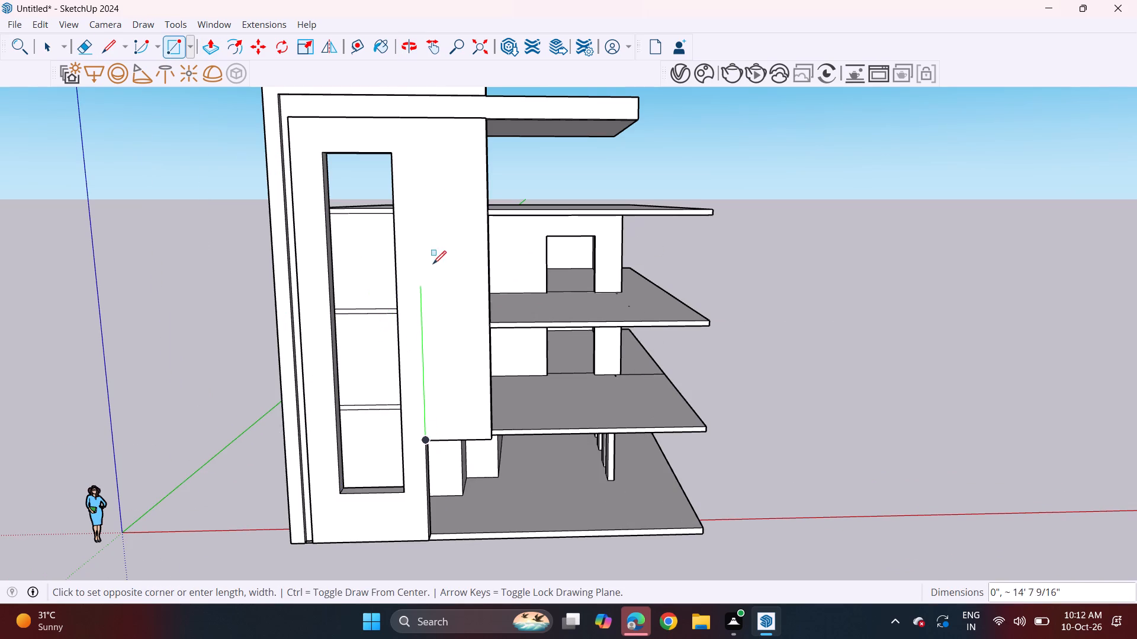
{"action": "scroll", "coordinate": [429, 124], "scroll_direction": "up", "scroll_amount": 3}
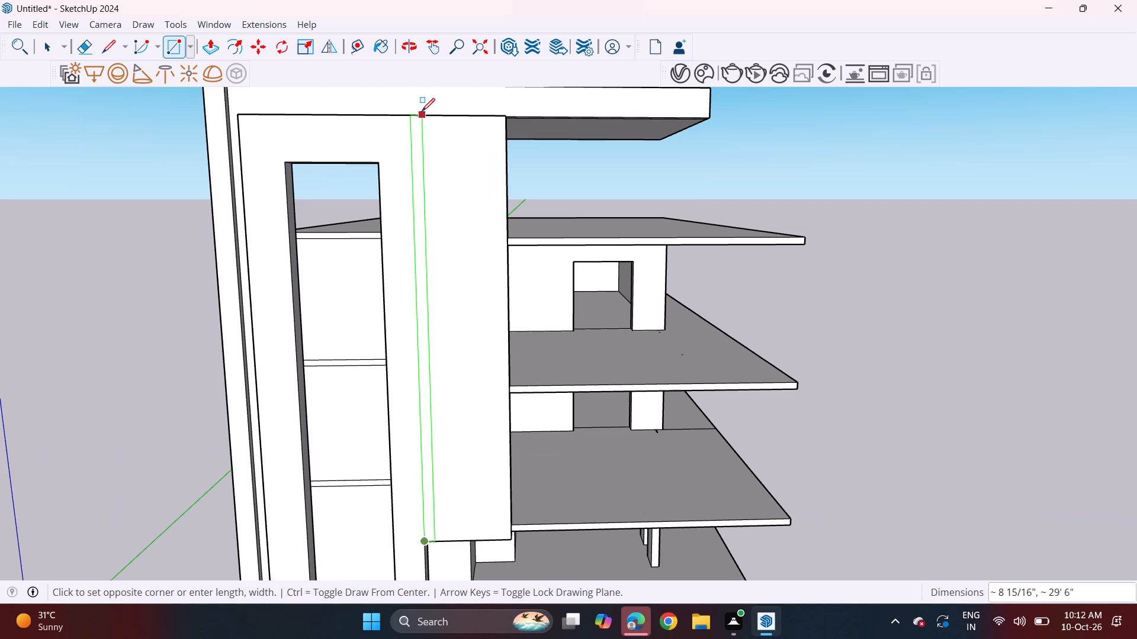
{"action": "scroll", "coordinate": [423, 117], "scroll_direction": "up", "scroll_amount": 4}
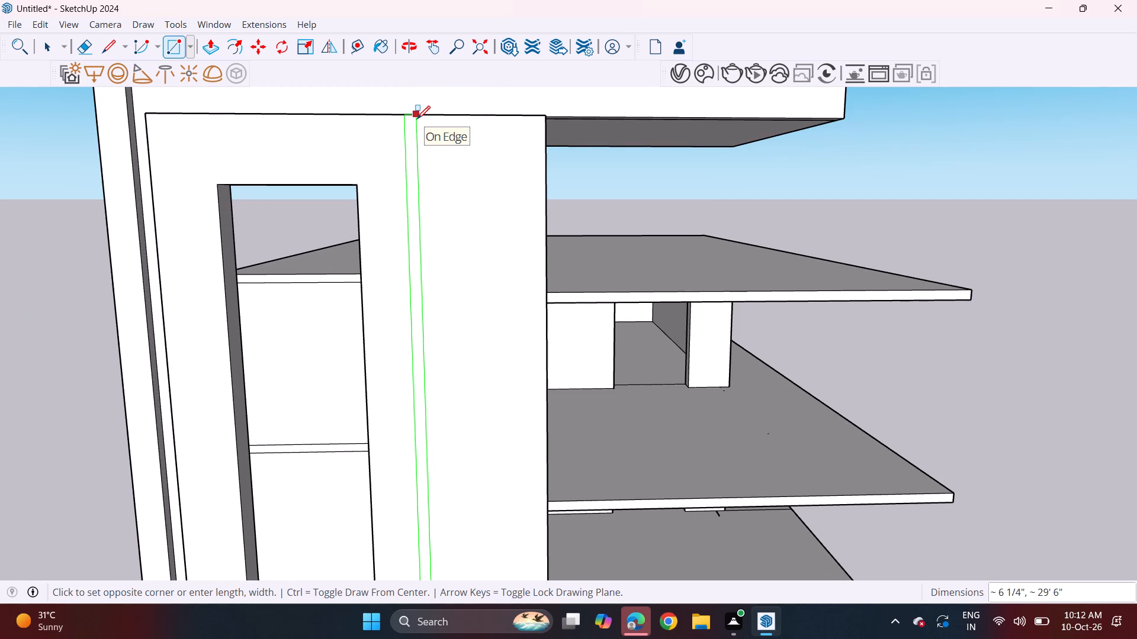
{"action": "left_click", "coordinate": [414, 114]}
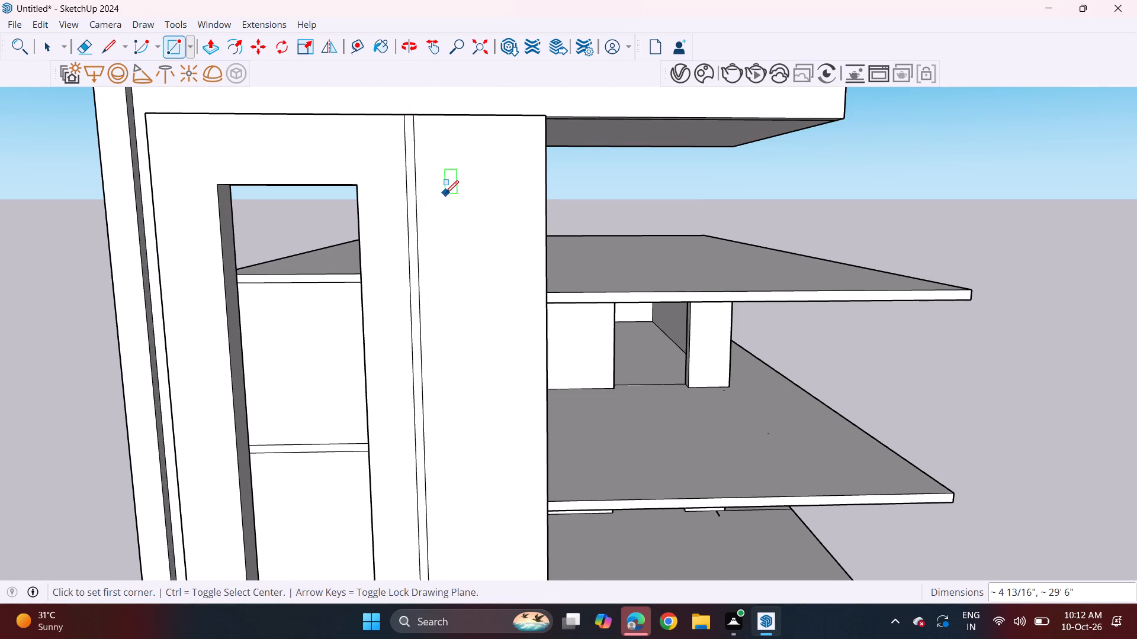
Copy the narrow strip about 8 5/8" toward the floor slabs along the panel's top edge, and multiply the copy by 6.
{"action": "middle_click_drag", "start_coordinate": [445, 193], "coordinate": [401, 234]}
{"action": "scroll", "coordinate": [368, 224], "scroll_direction": "up", "scroll_amount": 5}
{"action": "key", "text": "space"}
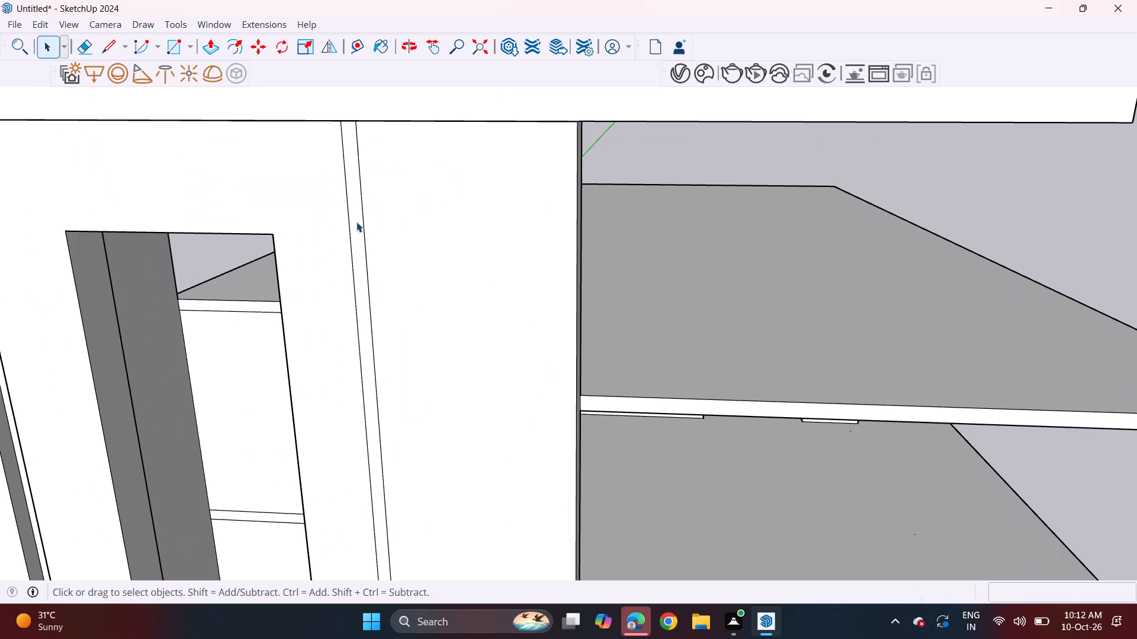
{"action": "double_click", "coordinate": [356, 222]}
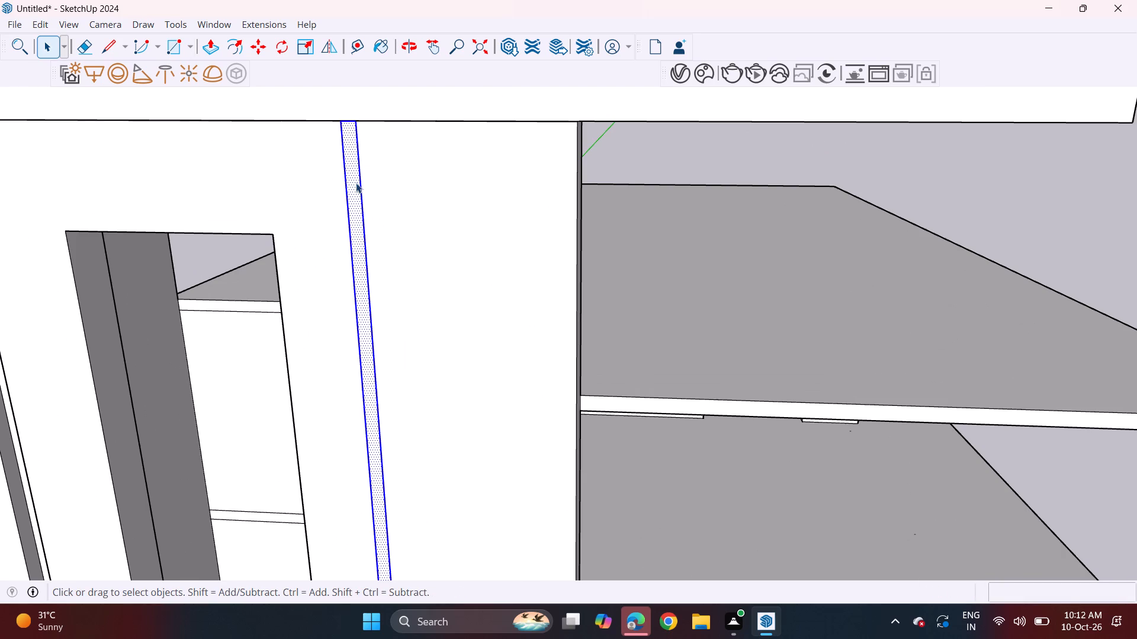
{"action": "key", "text": "m"}
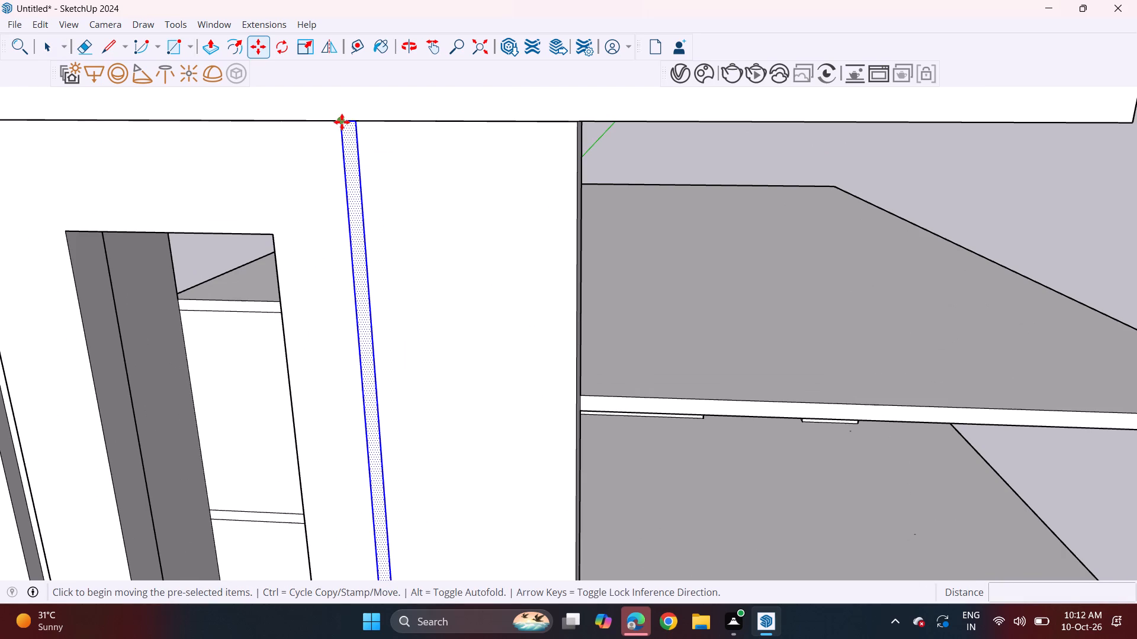
{"action": "left_click", "coordinate": [342, 122]}
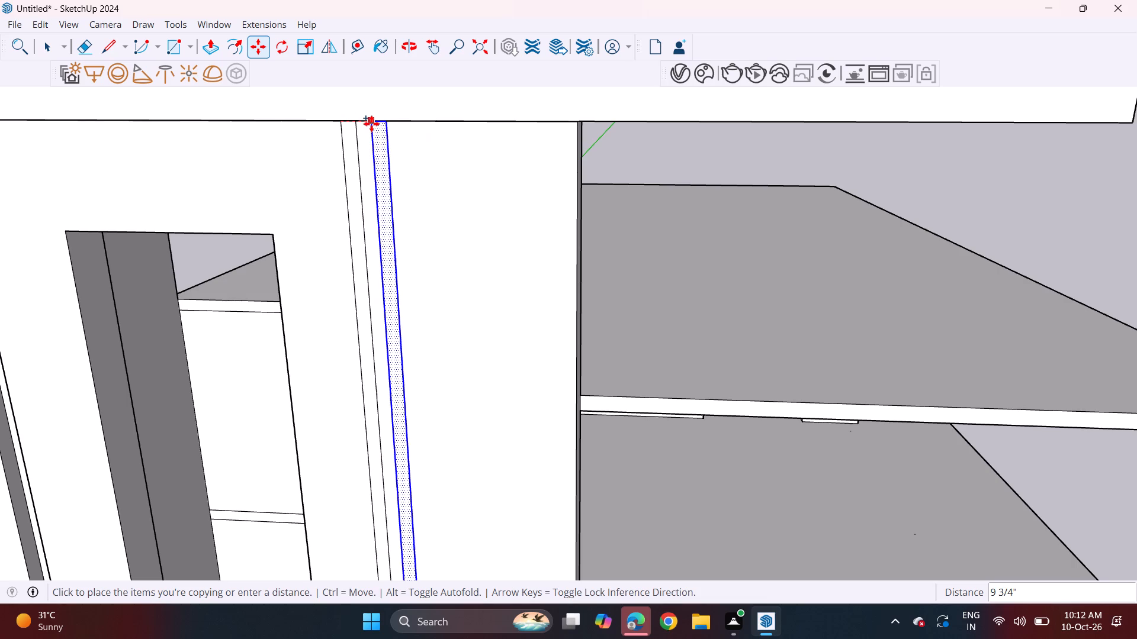
{"action": "left_click", "coordinate": [368, 124]}
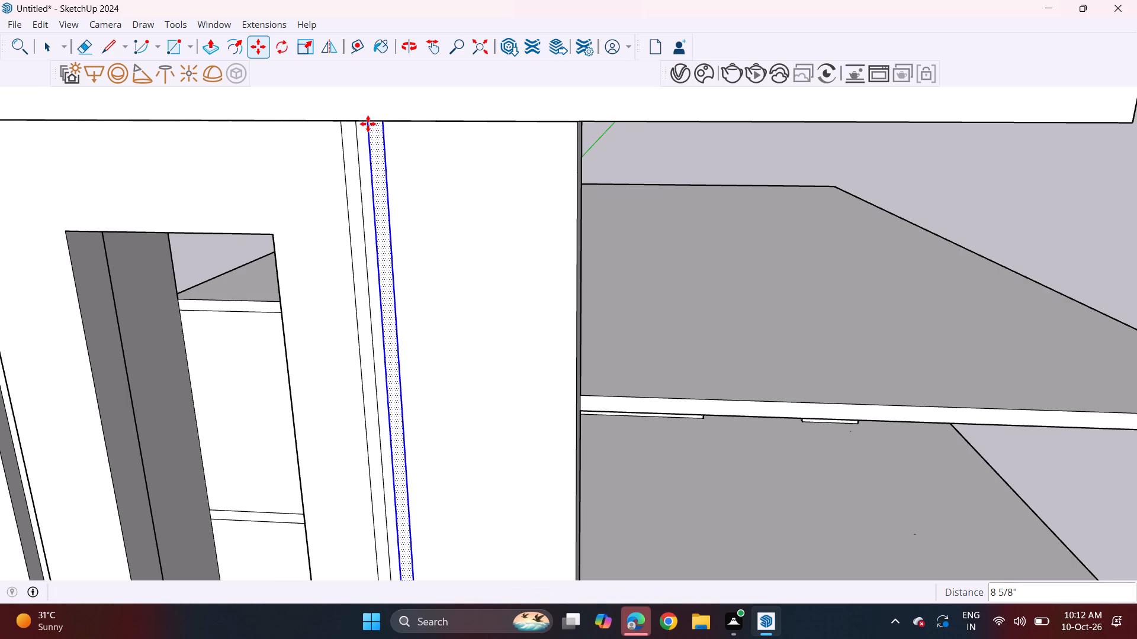
{"action": "key", "text": "shift+parenleft"}
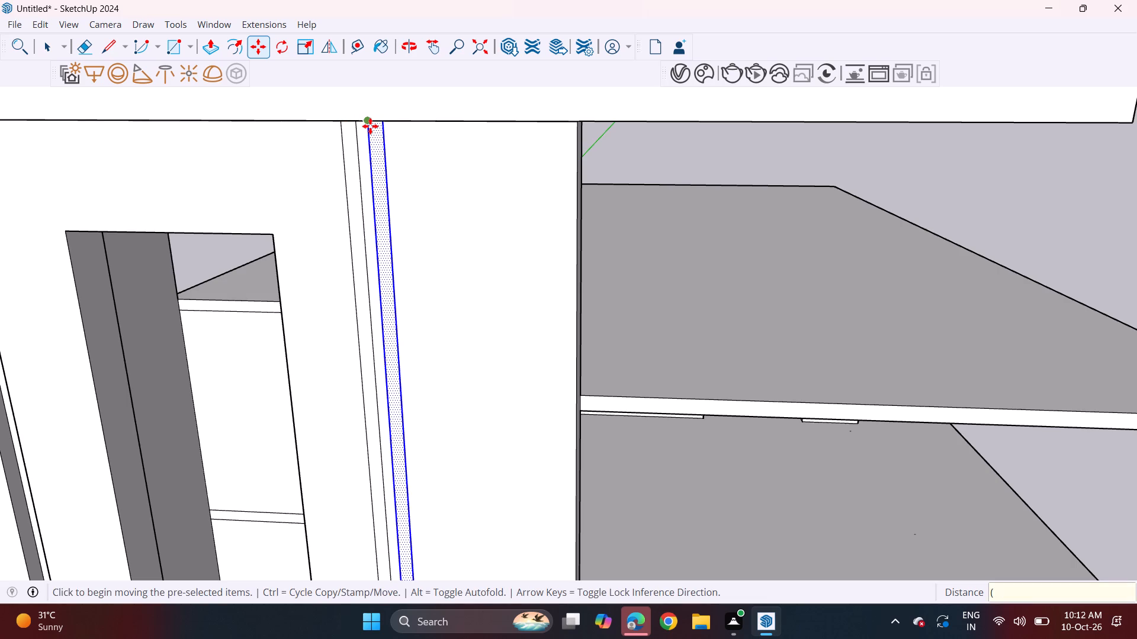
{"action": "key", "text": "BackSpace"}
{"action": "key", "text": "shift+asterisk"}
{"action": "key", "text": "6"}
{"action": "key", "text": "Return"}
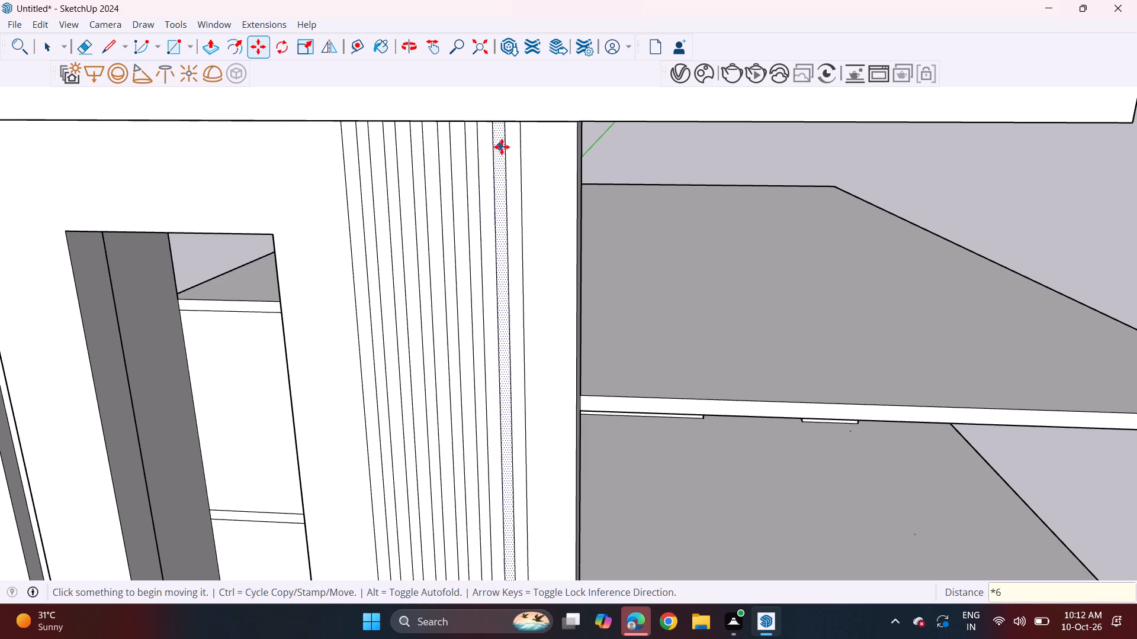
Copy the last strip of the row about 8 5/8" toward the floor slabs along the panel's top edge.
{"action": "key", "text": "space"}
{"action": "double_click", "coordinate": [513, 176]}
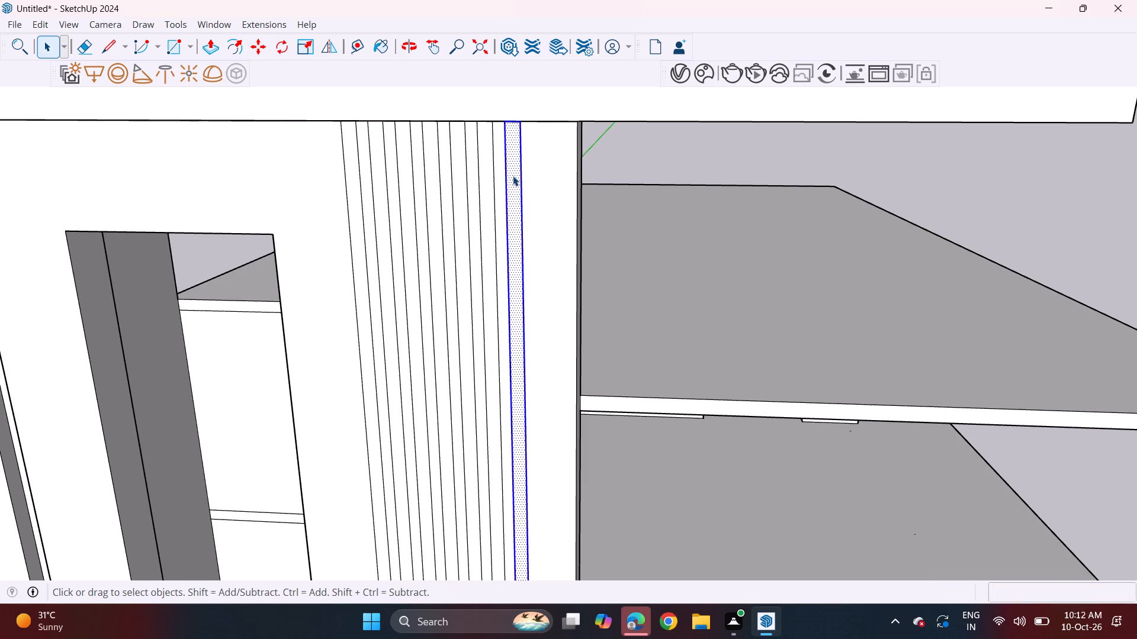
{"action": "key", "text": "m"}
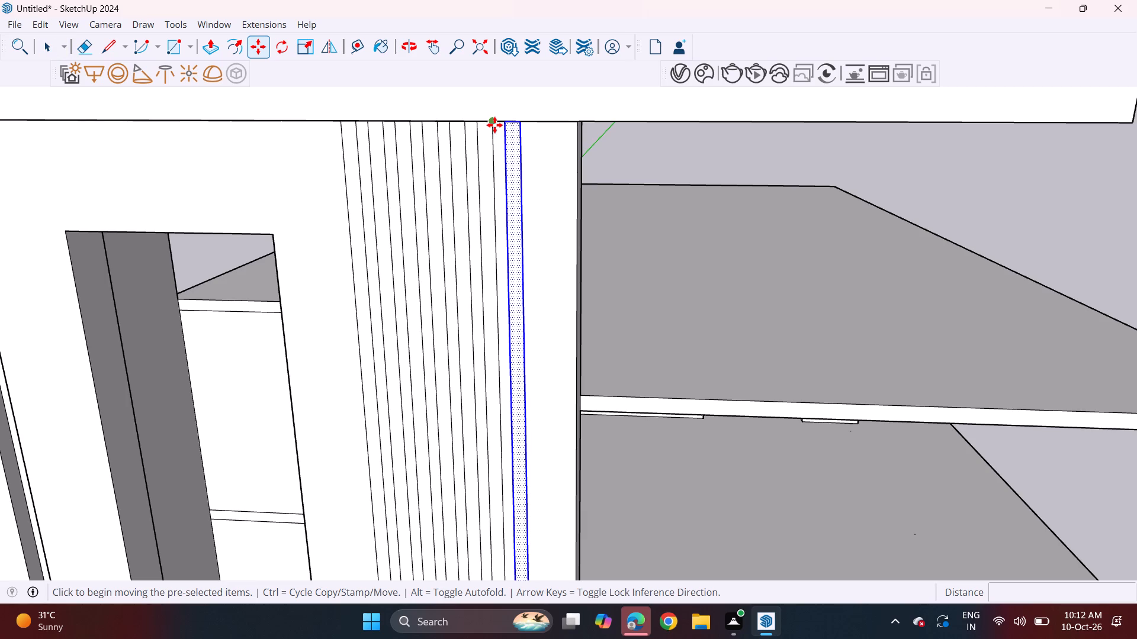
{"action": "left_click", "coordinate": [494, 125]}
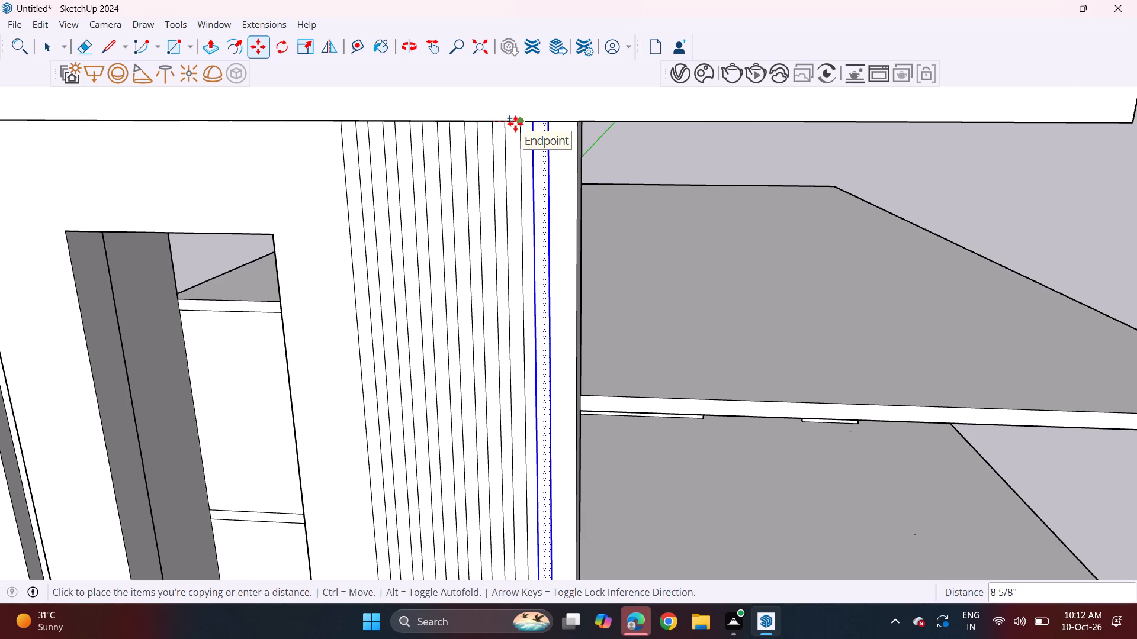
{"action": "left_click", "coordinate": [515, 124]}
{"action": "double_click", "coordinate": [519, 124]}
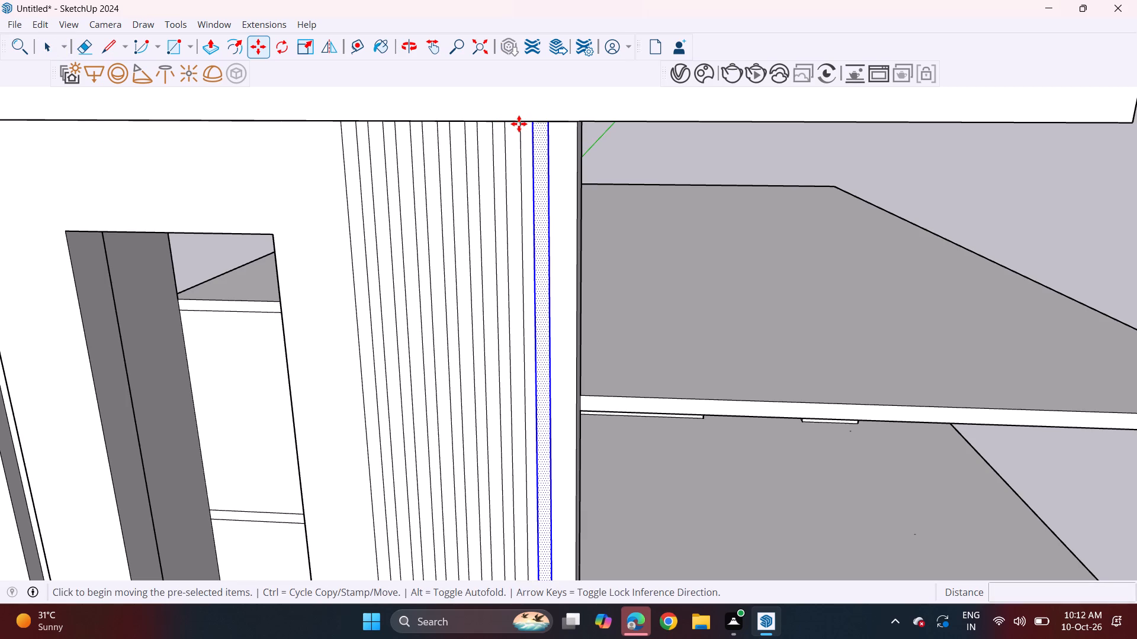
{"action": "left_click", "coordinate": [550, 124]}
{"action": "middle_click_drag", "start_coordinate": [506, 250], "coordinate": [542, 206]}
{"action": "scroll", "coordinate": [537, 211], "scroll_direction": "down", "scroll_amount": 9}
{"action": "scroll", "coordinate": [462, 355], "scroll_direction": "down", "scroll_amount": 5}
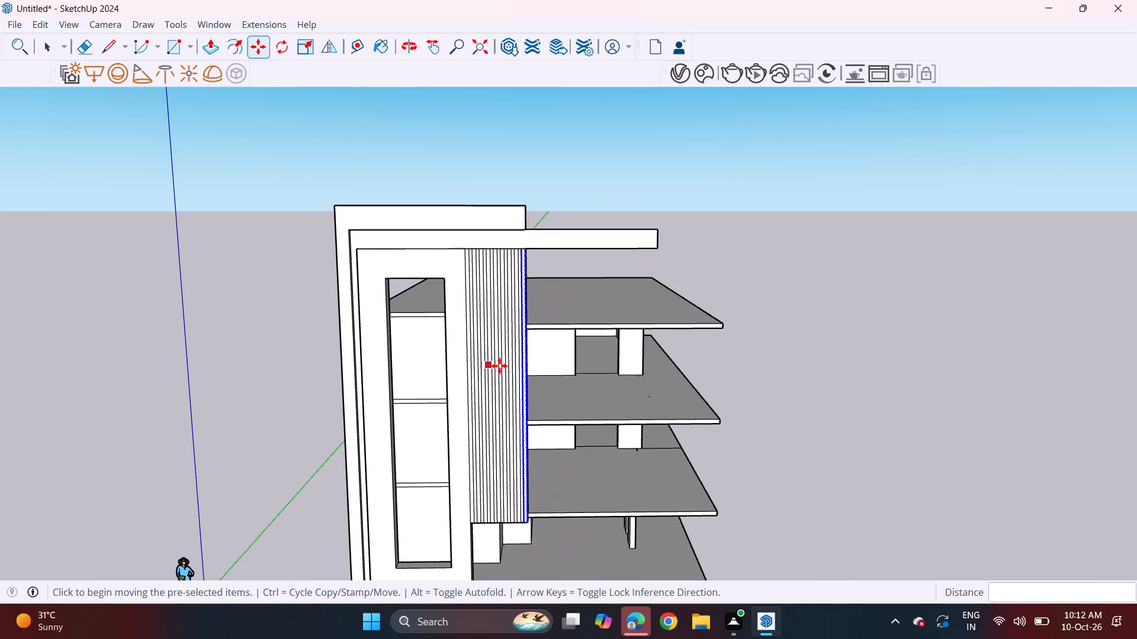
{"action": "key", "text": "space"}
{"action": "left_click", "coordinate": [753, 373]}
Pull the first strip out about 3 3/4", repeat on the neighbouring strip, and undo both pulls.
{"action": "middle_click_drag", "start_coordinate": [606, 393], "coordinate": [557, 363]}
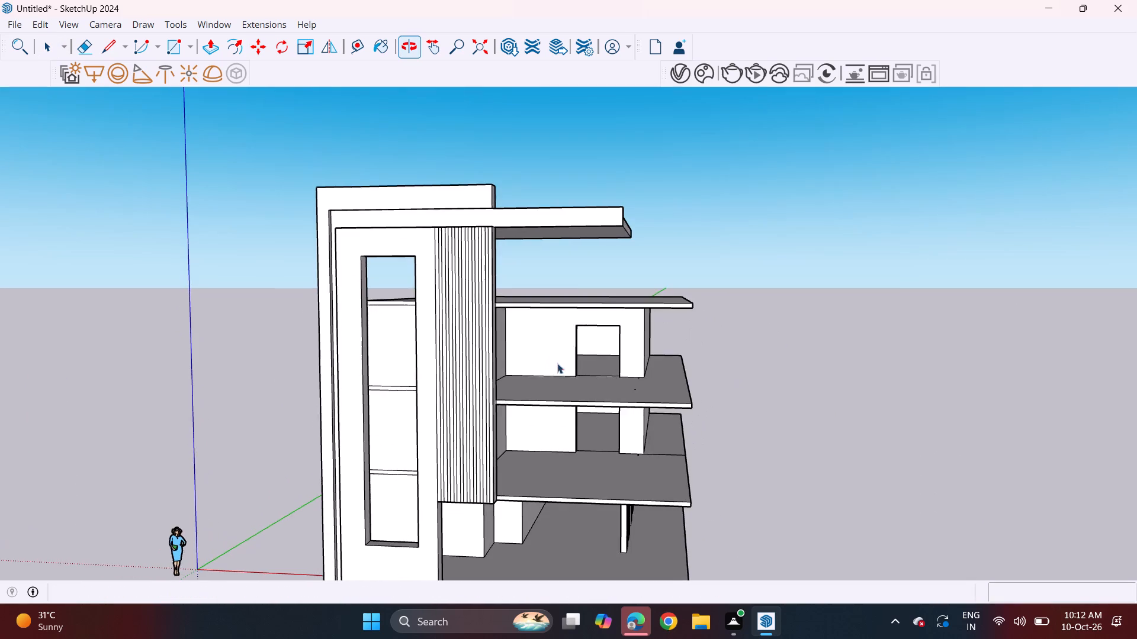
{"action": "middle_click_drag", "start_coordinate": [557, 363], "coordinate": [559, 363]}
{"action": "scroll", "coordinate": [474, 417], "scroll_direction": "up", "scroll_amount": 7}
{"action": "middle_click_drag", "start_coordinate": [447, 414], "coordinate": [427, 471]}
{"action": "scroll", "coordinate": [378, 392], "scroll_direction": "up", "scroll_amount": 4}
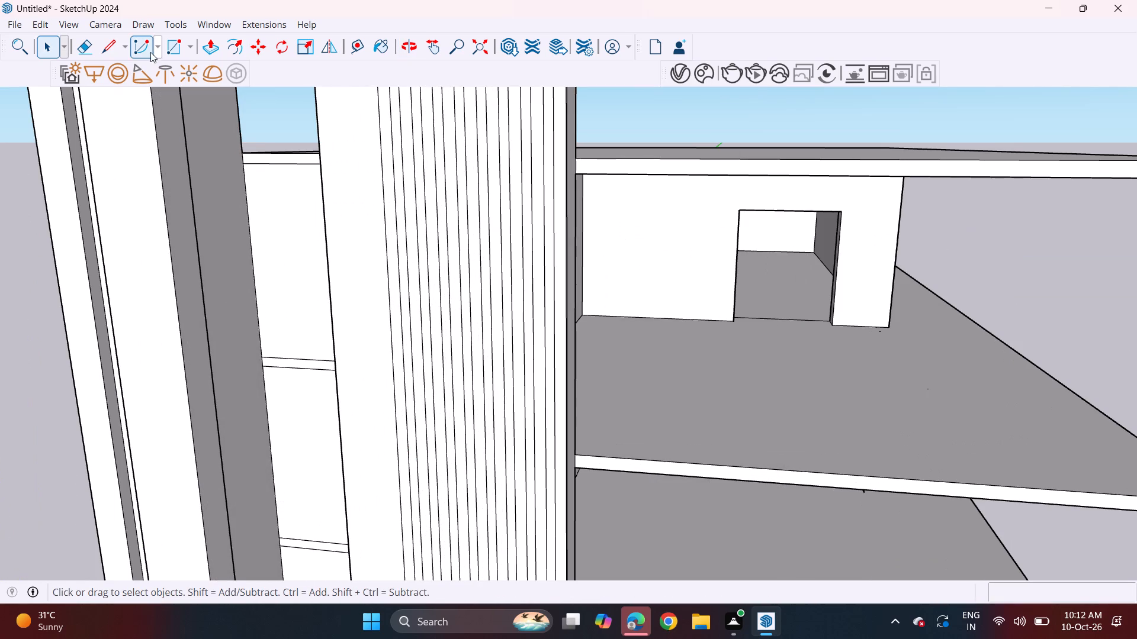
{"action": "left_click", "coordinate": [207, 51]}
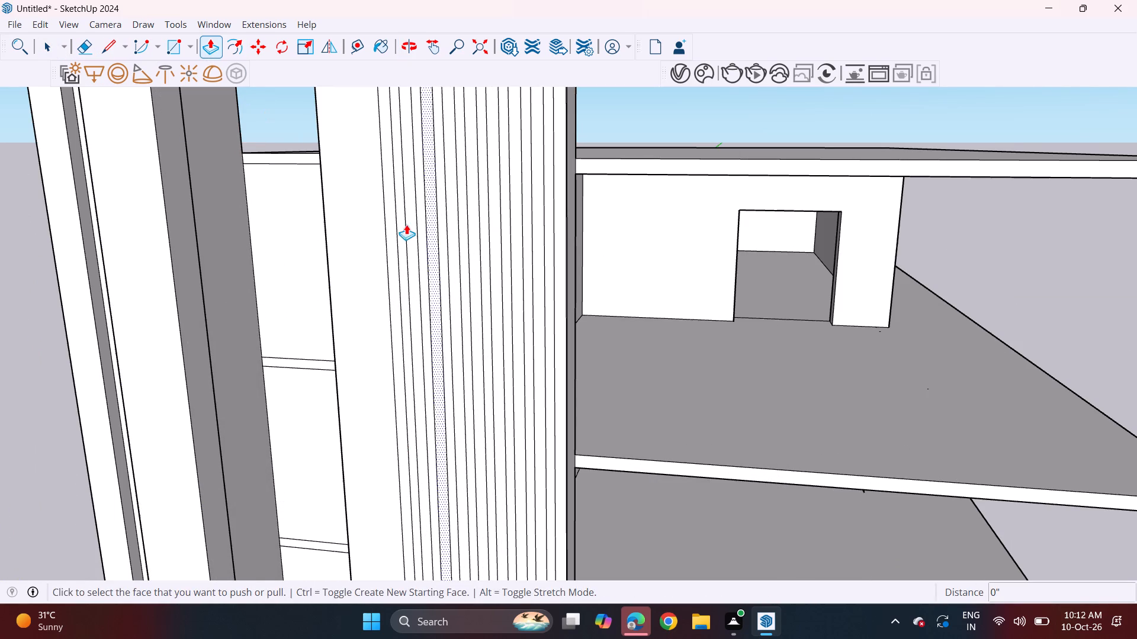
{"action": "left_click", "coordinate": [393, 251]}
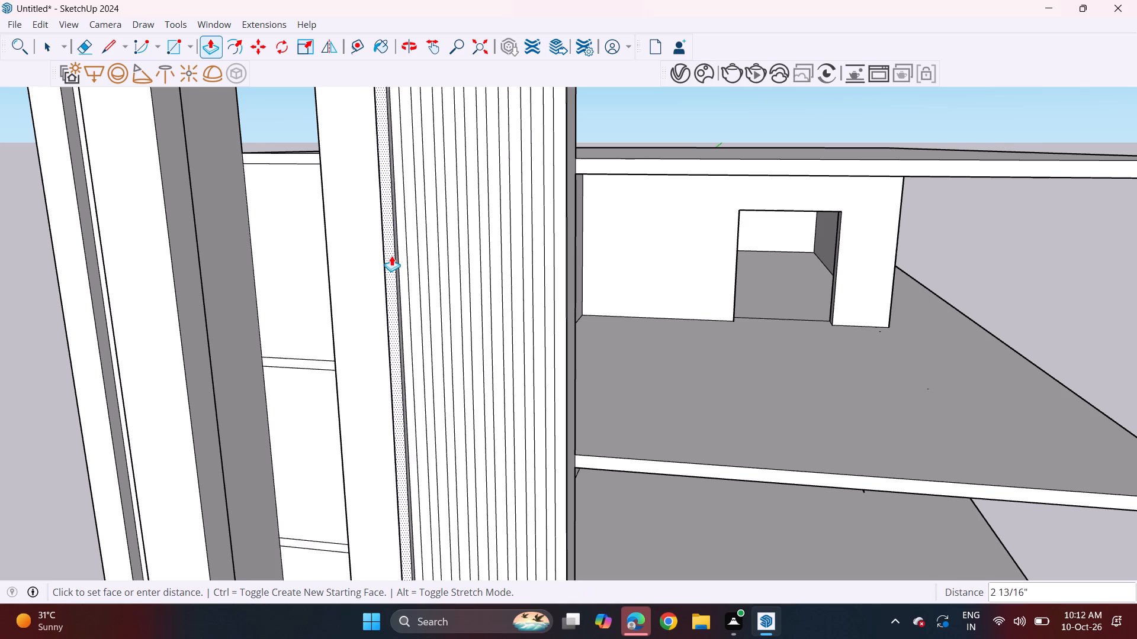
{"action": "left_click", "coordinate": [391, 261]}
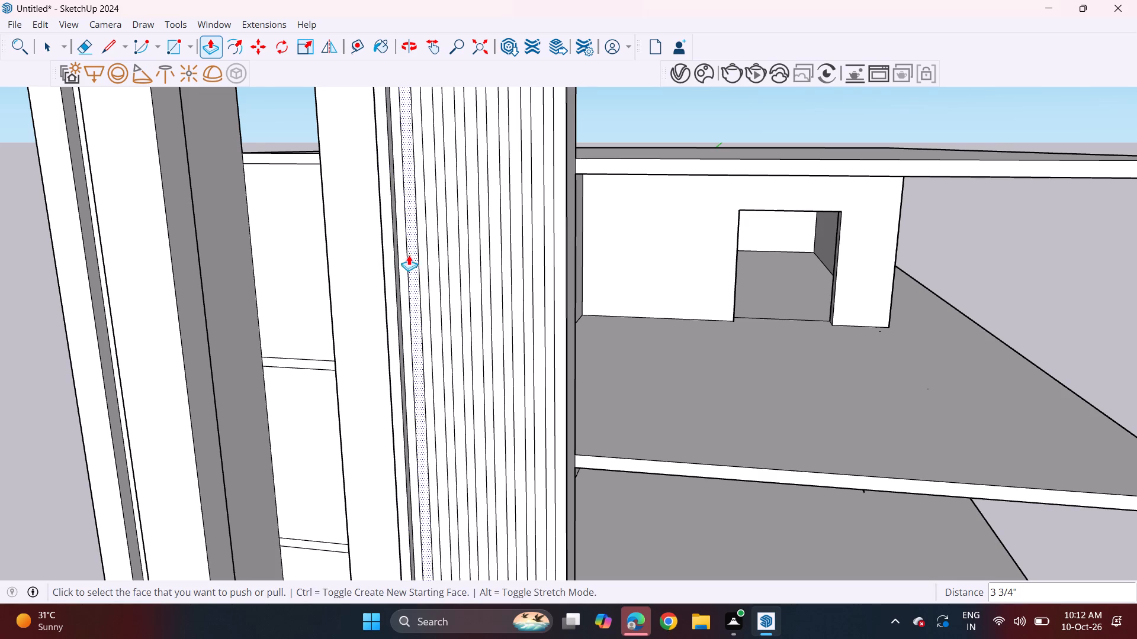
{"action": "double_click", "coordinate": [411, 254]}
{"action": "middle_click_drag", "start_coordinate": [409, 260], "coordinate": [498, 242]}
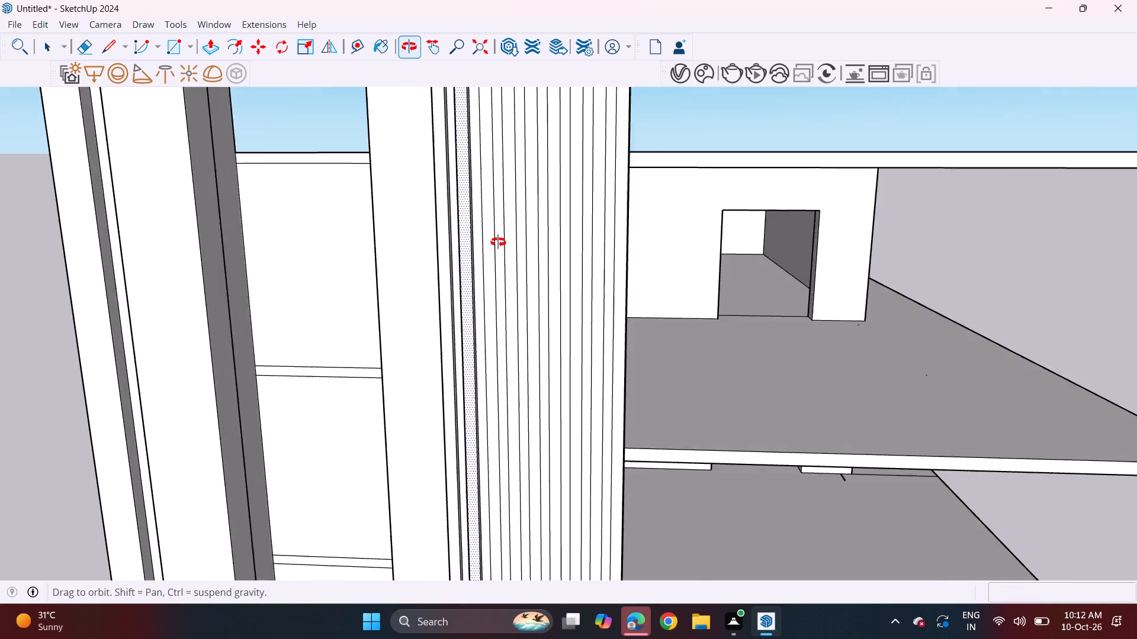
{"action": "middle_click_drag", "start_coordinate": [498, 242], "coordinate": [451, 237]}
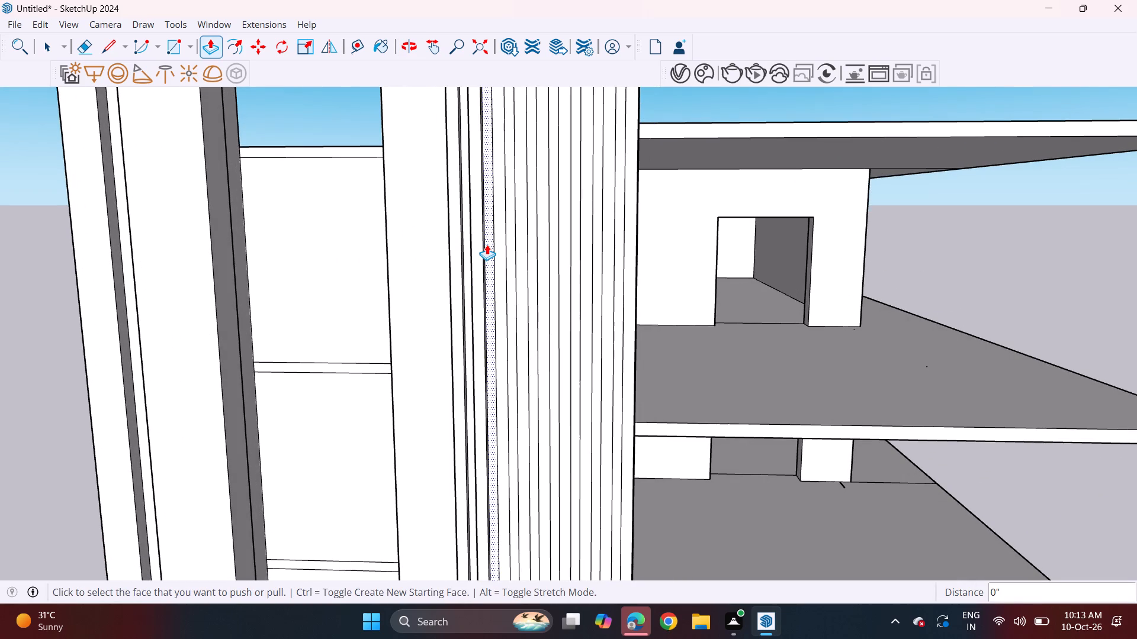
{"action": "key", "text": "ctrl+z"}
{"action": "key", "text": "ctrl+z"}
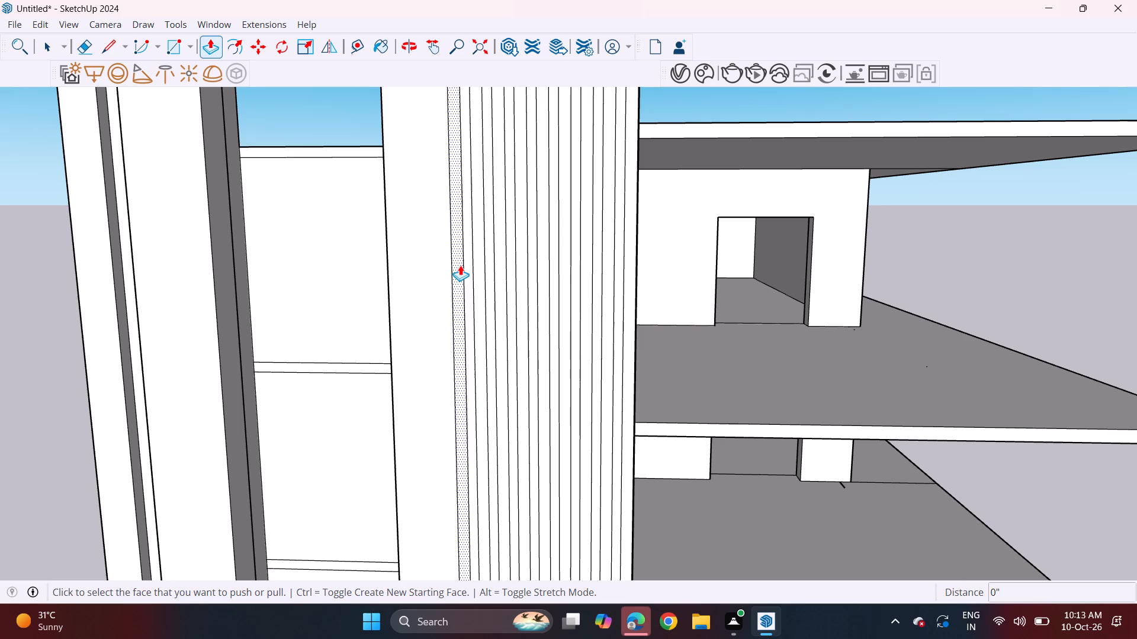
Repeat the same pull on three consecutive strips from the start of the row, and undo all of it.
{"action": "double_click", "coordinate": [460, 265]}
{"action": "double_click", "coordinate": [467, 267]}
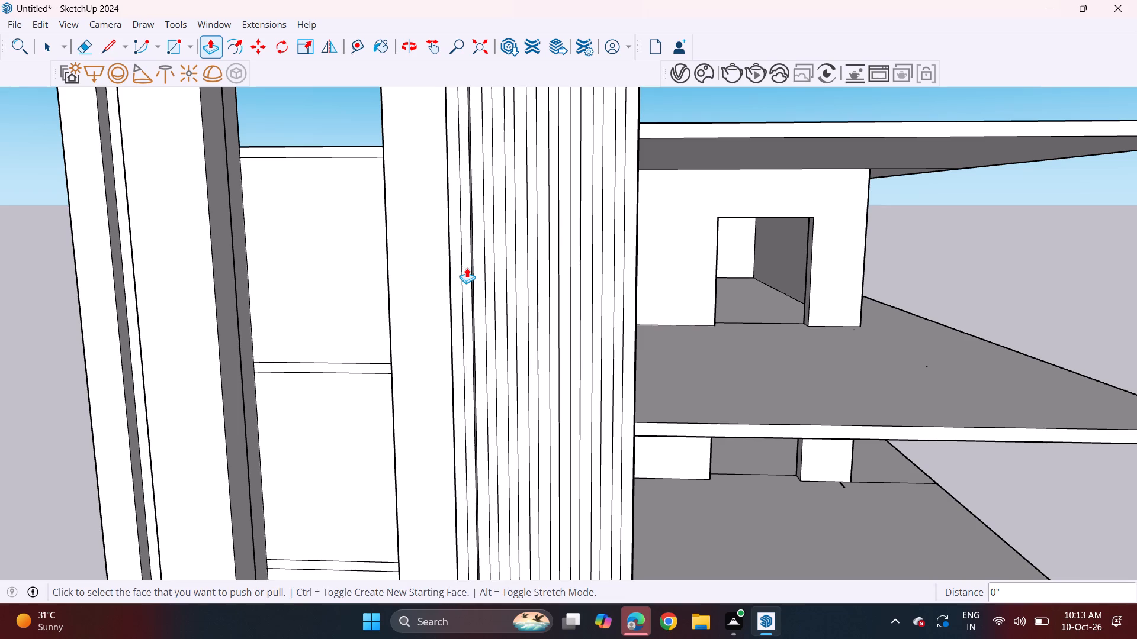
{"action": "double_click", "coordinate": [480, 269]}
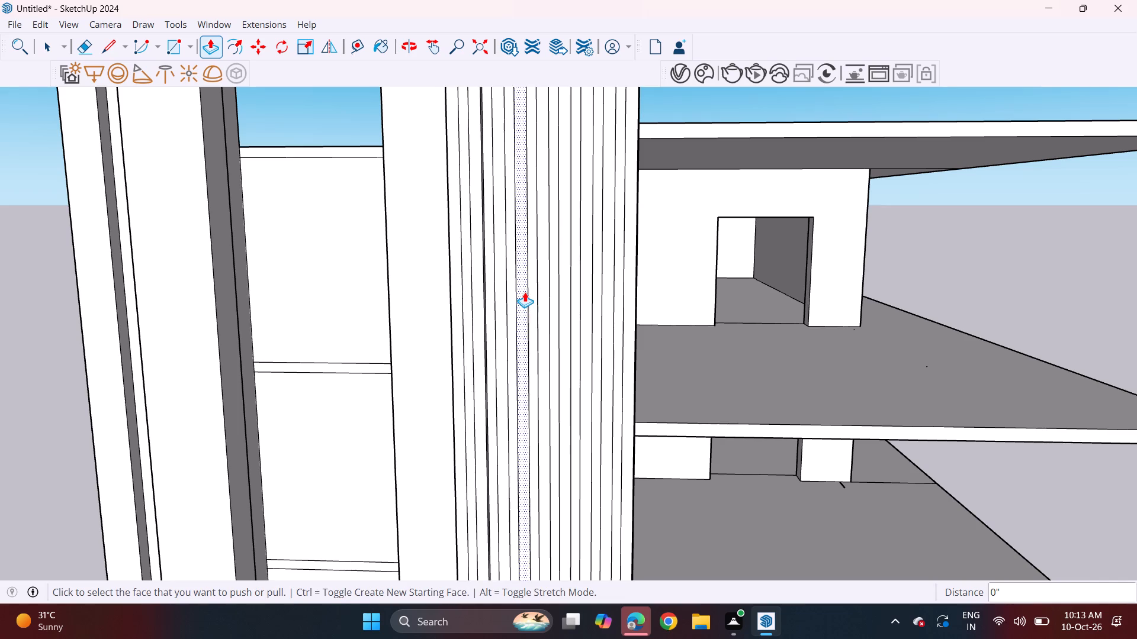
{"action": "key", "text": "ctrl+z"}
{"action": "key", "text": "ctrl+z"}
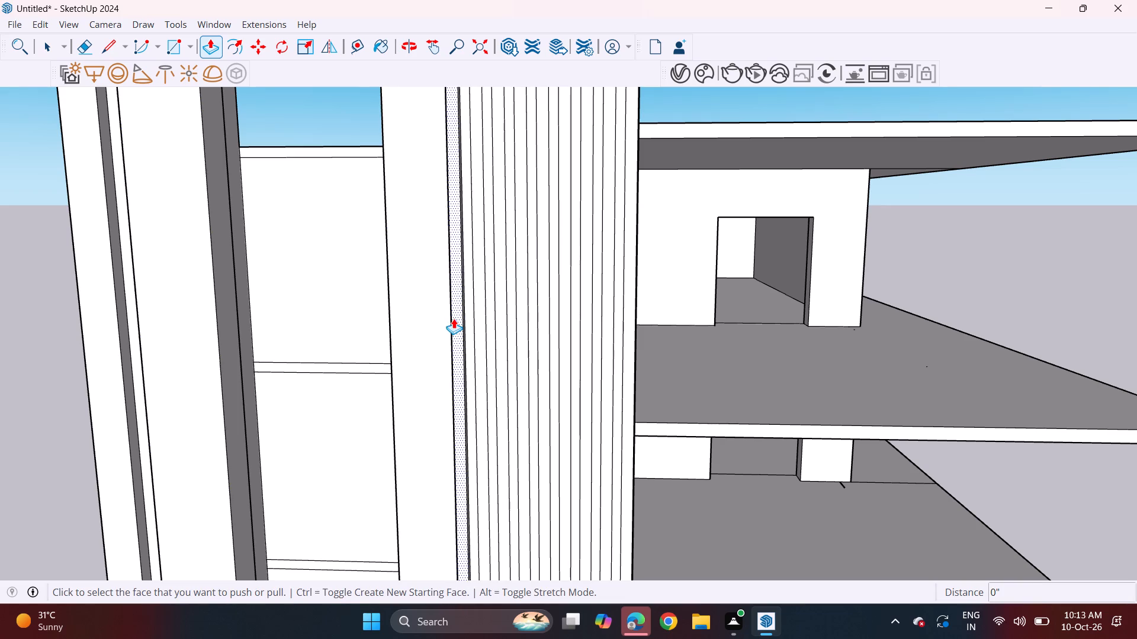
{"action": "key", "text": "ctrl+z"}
Undo the strip copies until only the original narrow strip is left on the panel.
{"action": "scroll", "coordinate": [486, 270], "scroll_direction": "down", "scroll_amount": 4}
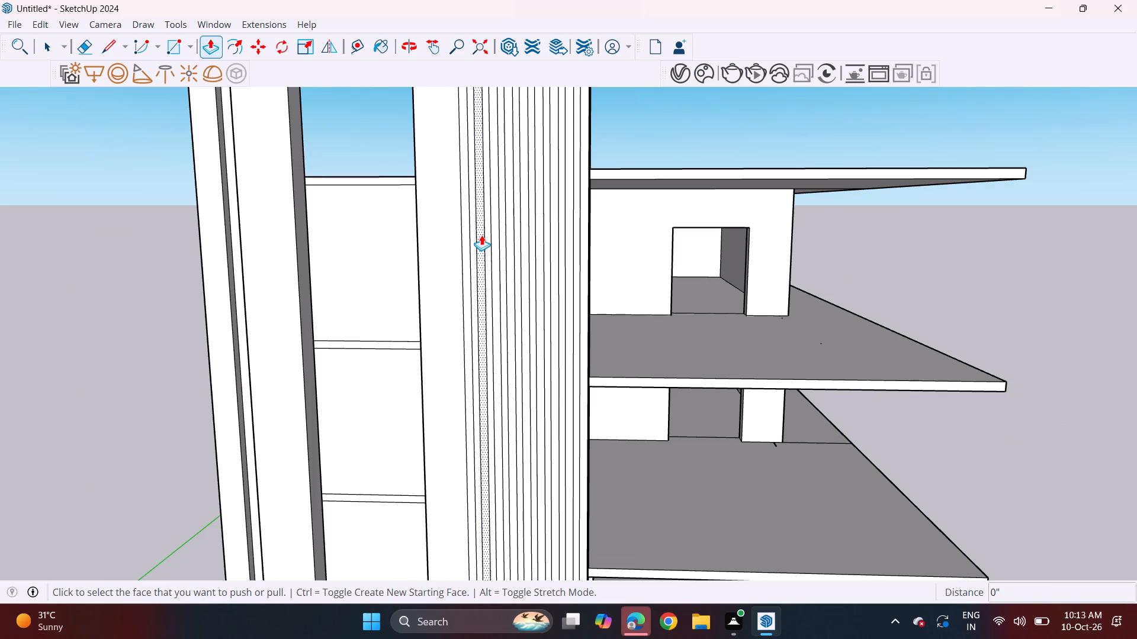
{"action": "middle_click_drag", "start_coordinate": [481, 233], "coordinate": [464, 380], "text": "shift"}
{"action": "scroll", "coordinate": [464, 155], "scroll_direction": "up", "scroll_amount": 4}
{"action": "middle_click_drag", "start_coordinate": [442, 131], "coordinate": [445, 214]}
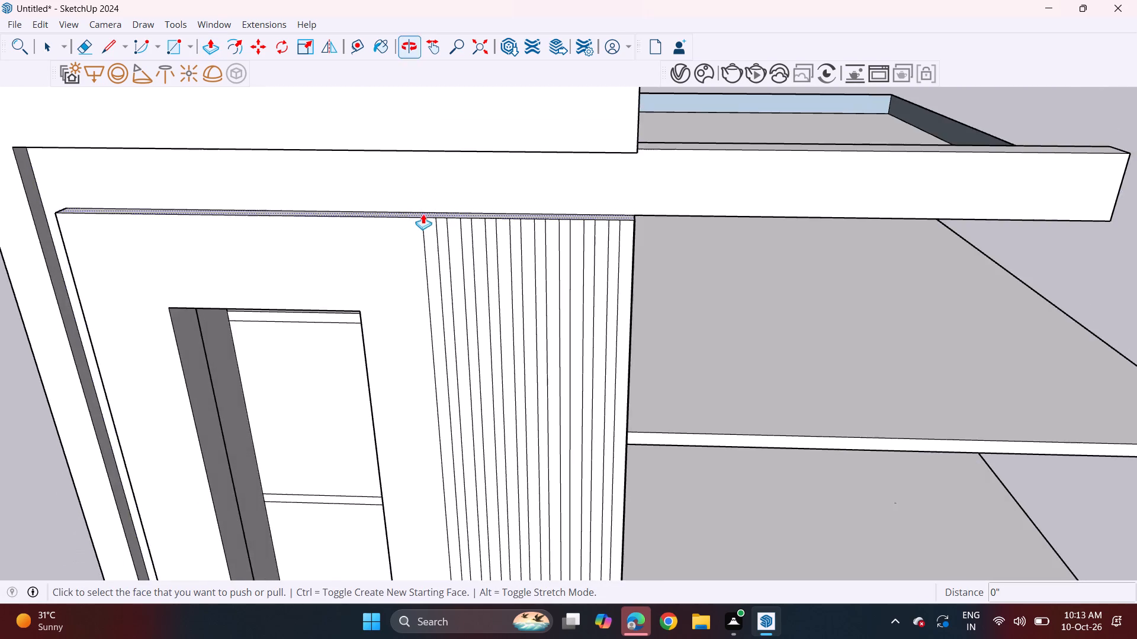
{"action": "scroll", "coordinate": [419, 218], "scroll_direction": "up", "scroll_amount": 7}
{"action": "key", "text": "ctrl+z"}
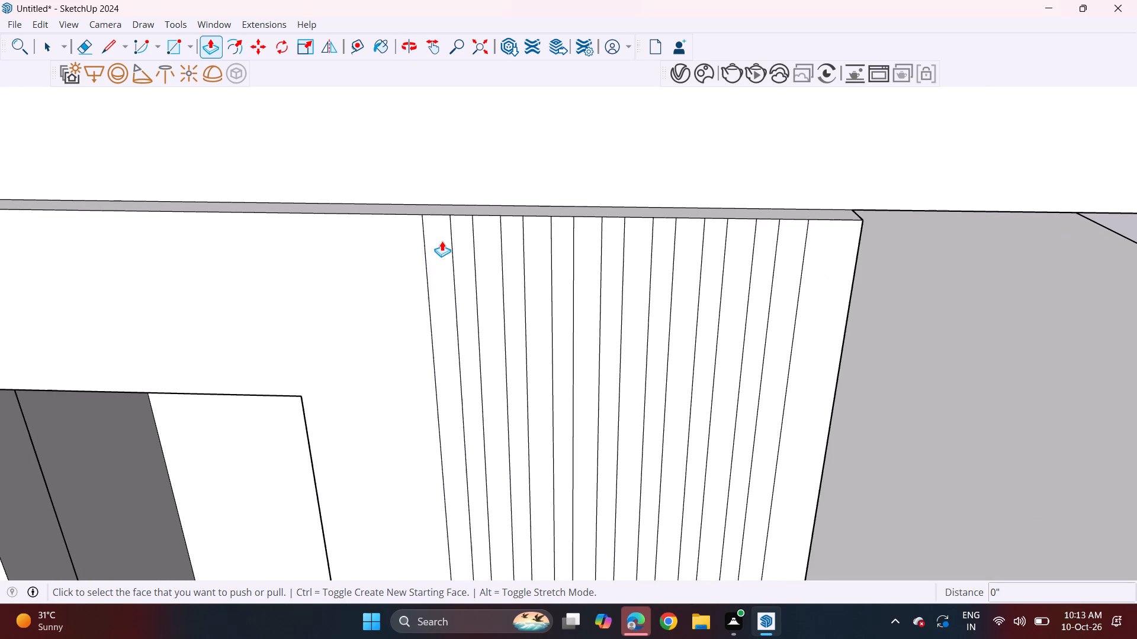
{"action": "key", "text": "ctrl+z"}
{"action": "key", "text": "ctrl+z"}
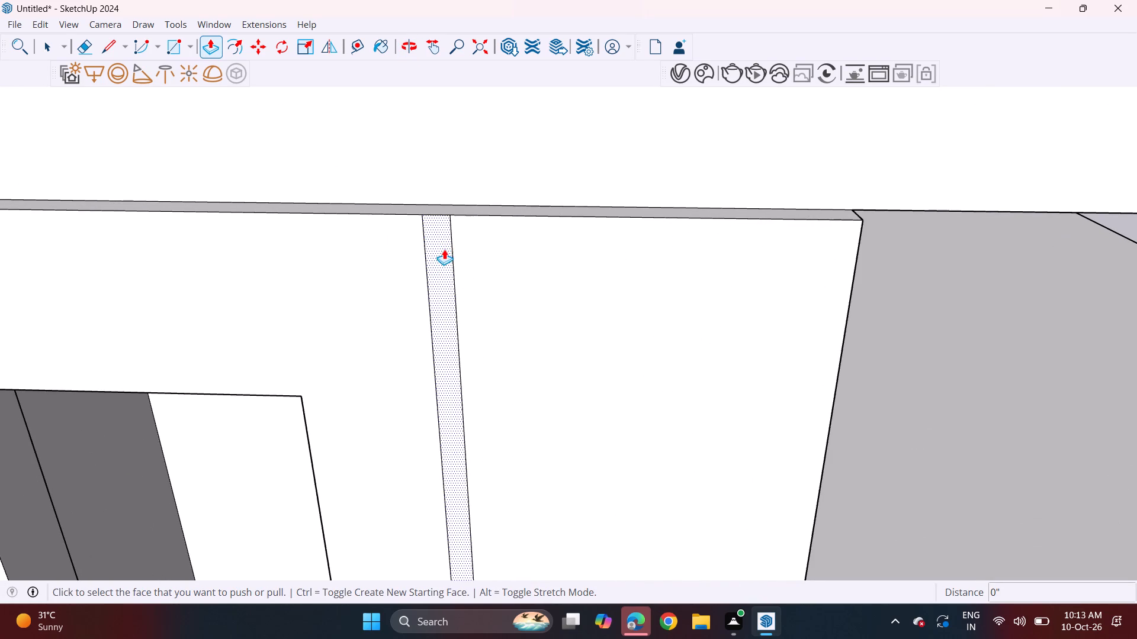
Copy the narrow strip 6" toward the floor slabs along the panel's top edge, and multiply the copy by 12.
{"action": "key", "text": "space"}
{"action": "double_click", "coordinate": [443, 250]}
{"action": "key", "text": "m"}
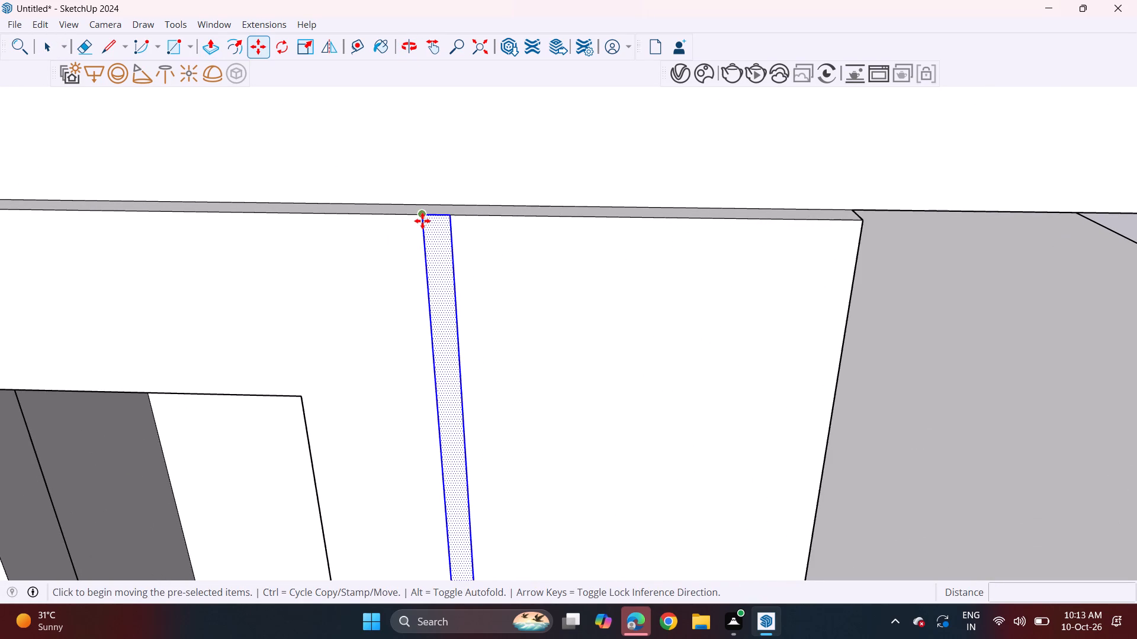
{"action": "left_click", "coordinate": [422, 221]}
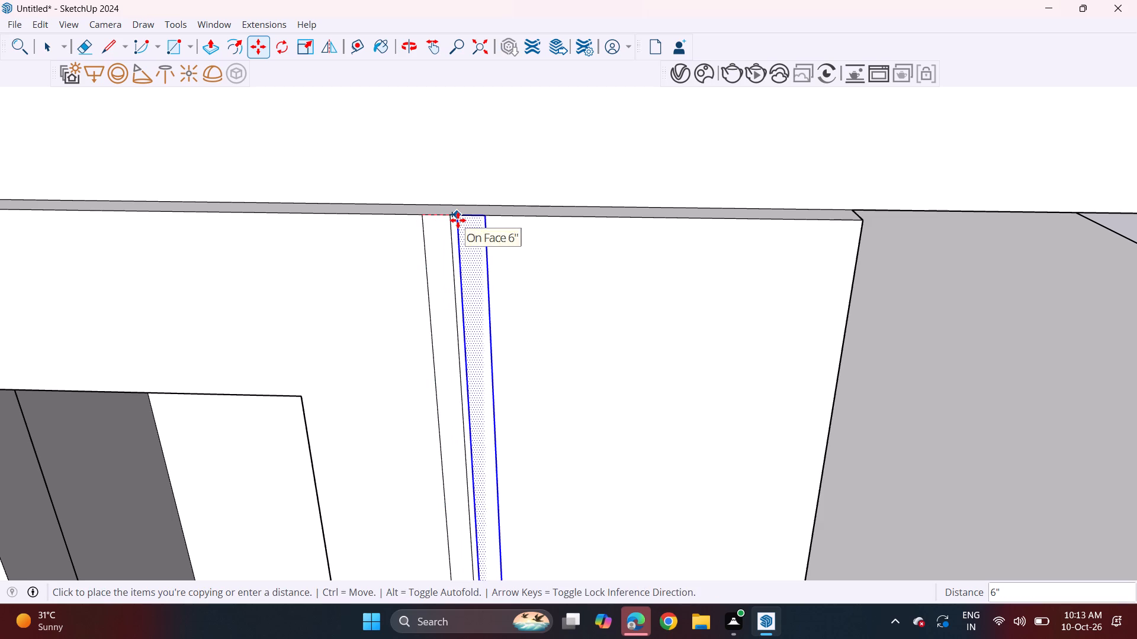
{"action": "left_click", "coordinate": [458, 220]}
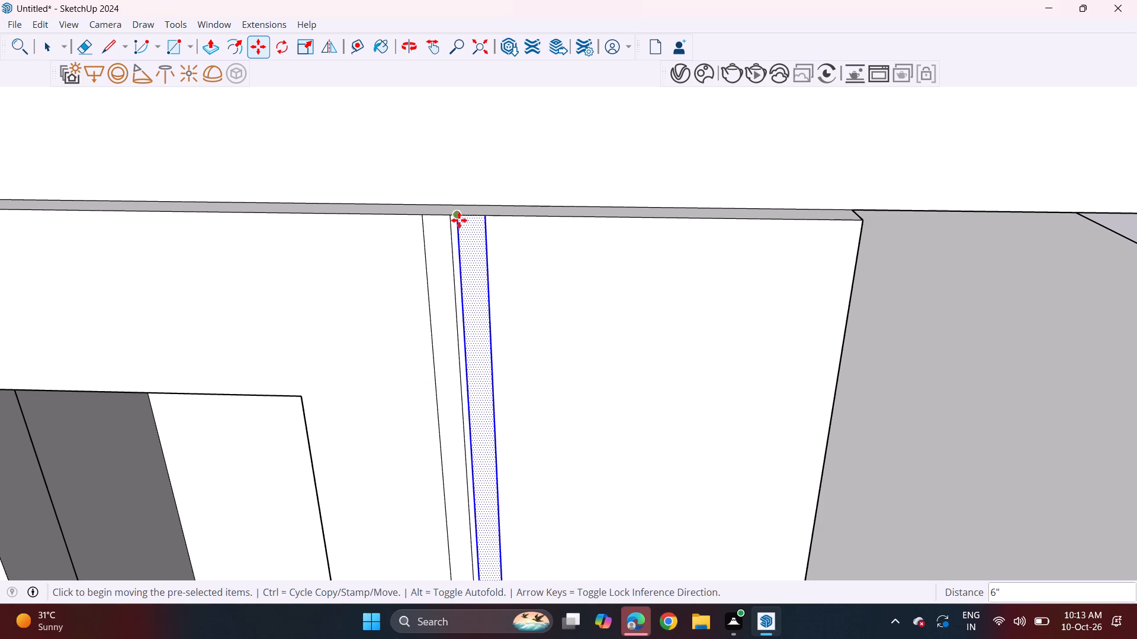
{"action": "key", "text": "shift+asterisk"}
{"action": "type", "text": "12"}
{"action": "key", "text": "Return"}
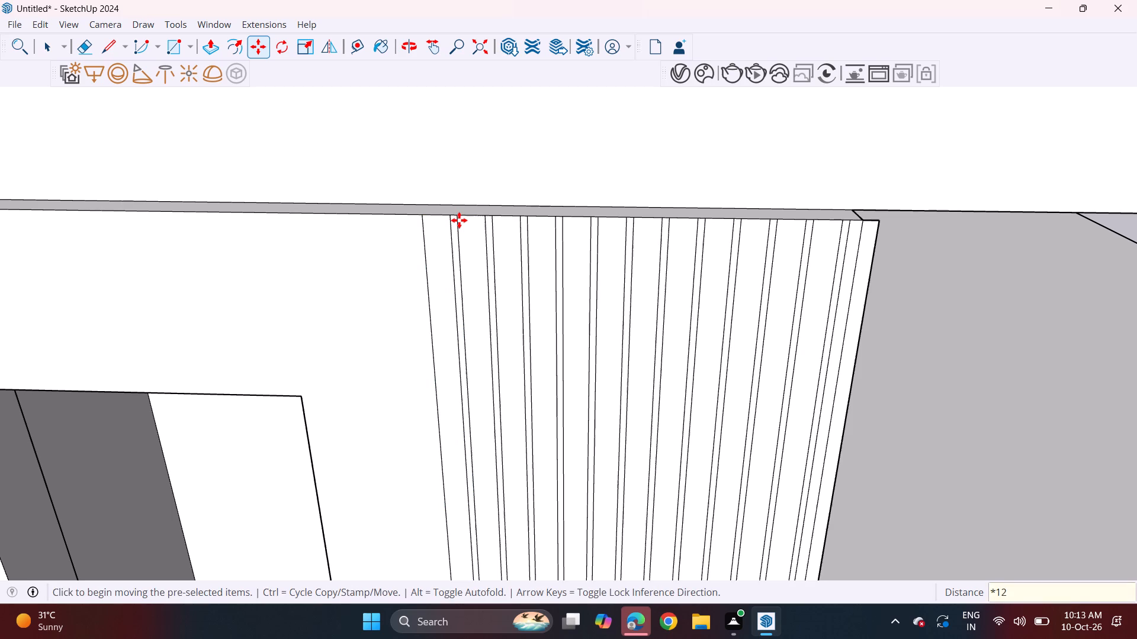
Delete the outer vertical edge and short top edge of the last strip where it overhangs the panel's slab-side end.
{"action": "middle_click_drag", "start_coordinate": [836, 308], "coordinate": [634, 265]}
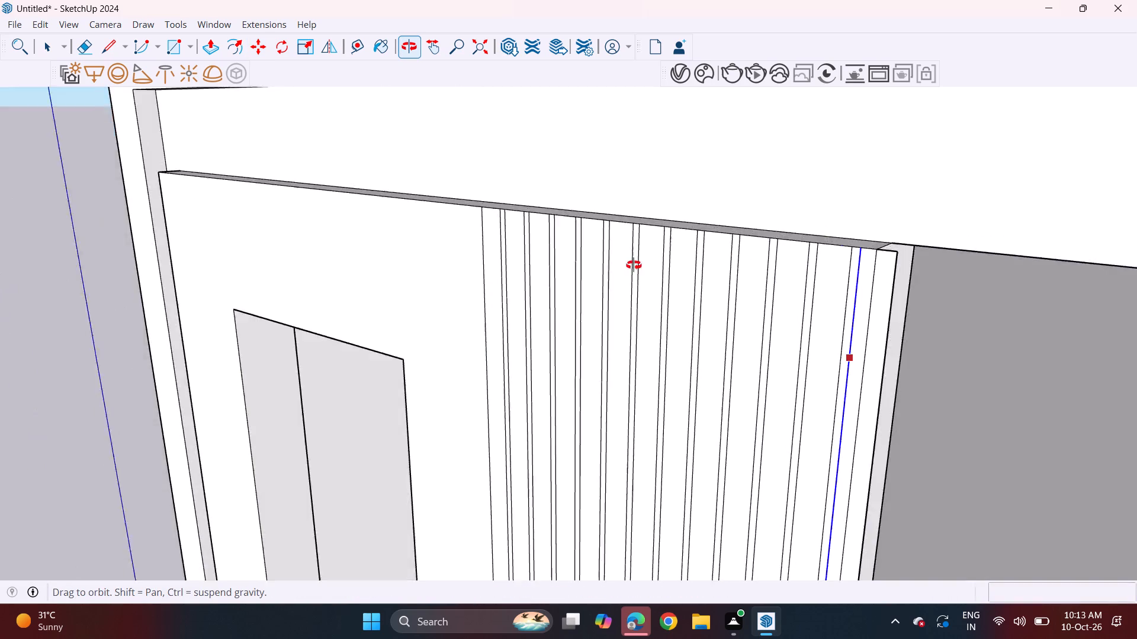
{"action": "middle_click_drag", "start_coordinate": [634, 265], "coordinate": [523, 235]}
{"action": "key", "text": "space"}
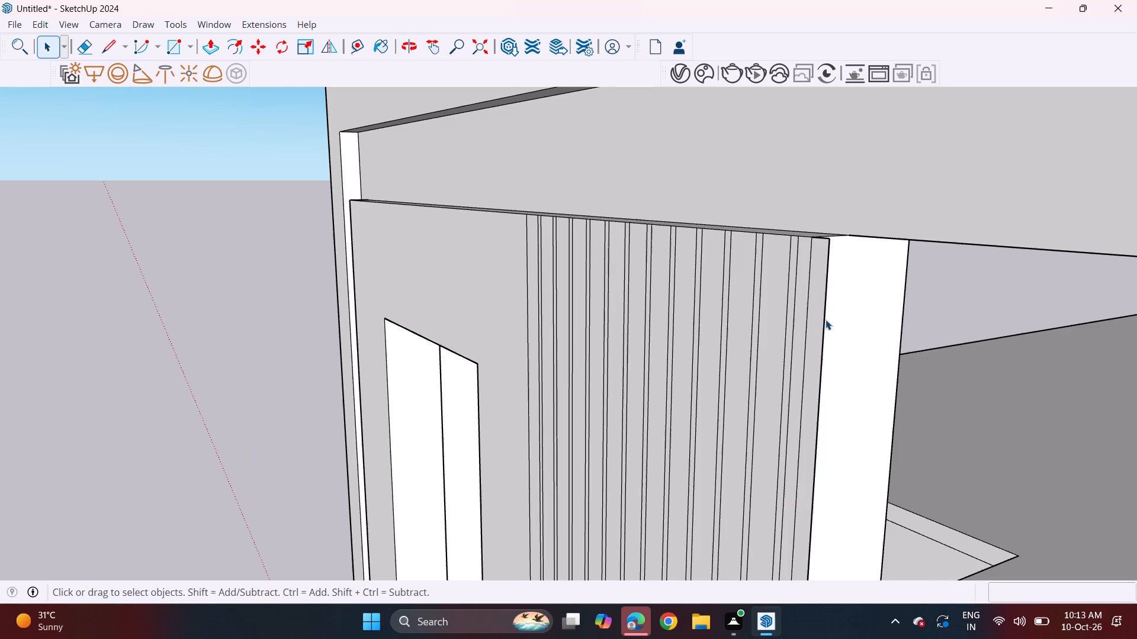
{"action": "left_click", "coordinate": [826, 321]}
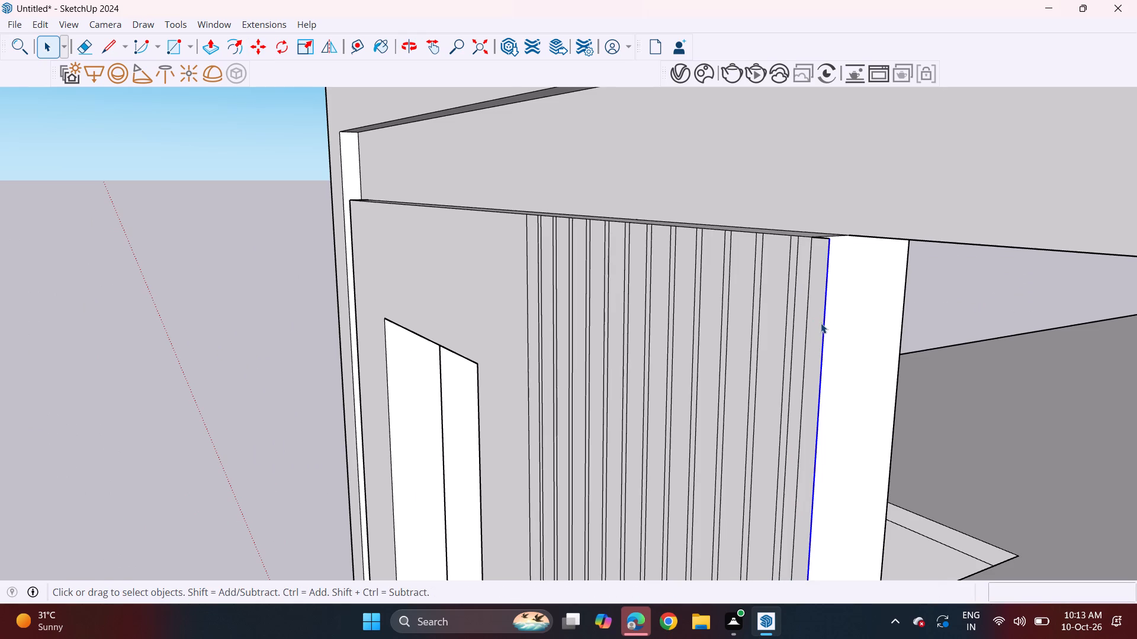
{"action": "key", "text": "Delete"}
{"action": "left_click", "coordinate": [827, 237]}
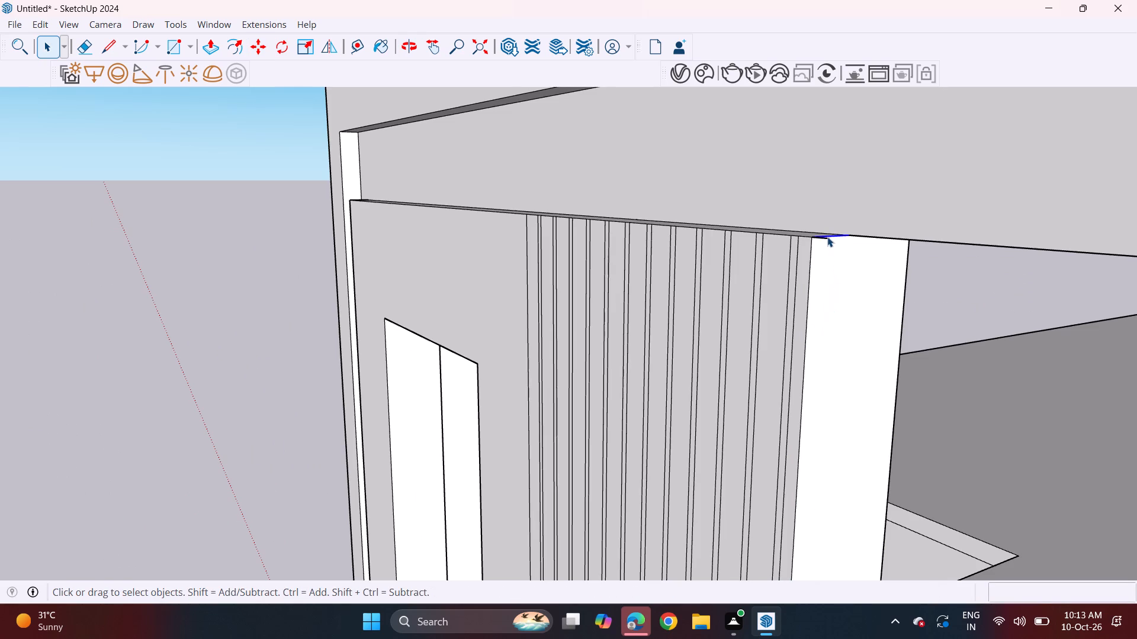
{"action": "left_click", "coordinate": [827, 240]}
{"action": "key", "text": "Delete"}
Pull the first wide strip between the vertical lines on the front panel outward 3 1/2" with Push/Pull.
{"action": "middle_click_drag", "start_coordinate": [801, 305], "coordinate": [1070, 240]}
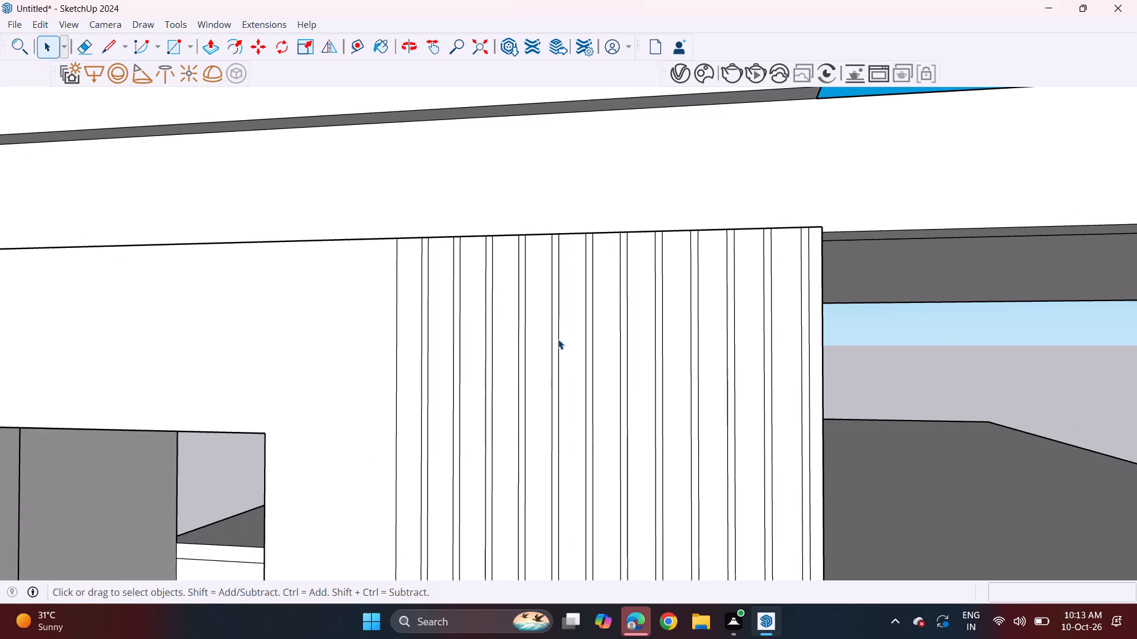
{"action": "middle_click_drag", "start_coordinate": [557, 339], "coordinate": [638, 356]}
{"action": "left_click", "coordinate": [203, 49]}
{"action": "middle_click_drag", "start_coordinate": [477, 303], "coordinate": [476, 319]}
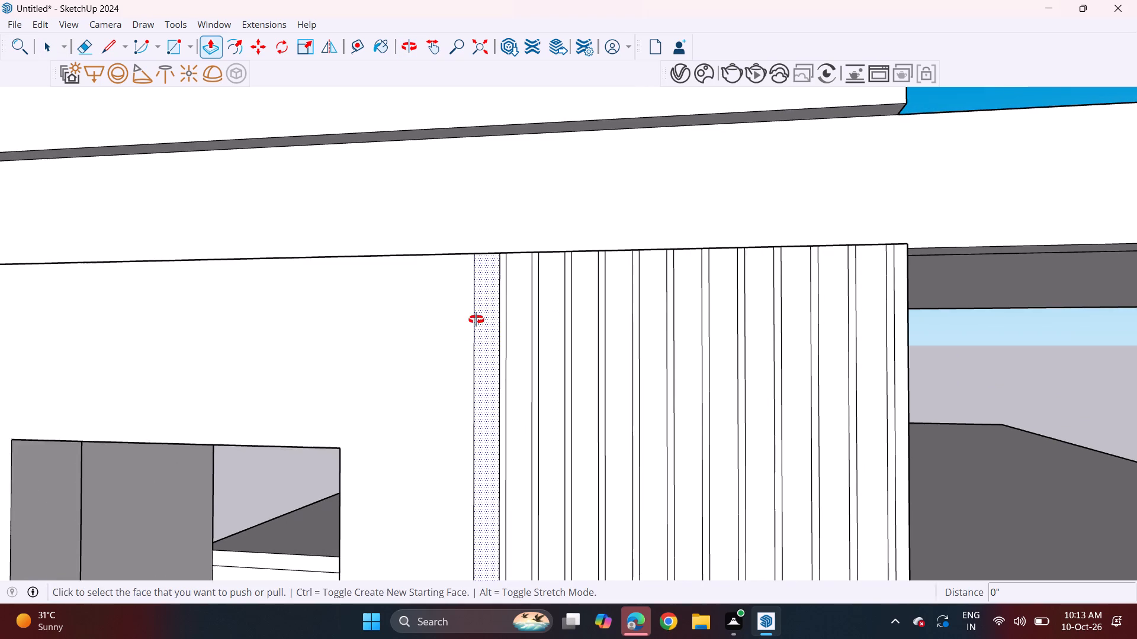
{"action": "middle_click_drag", "start_coordinate": [476, 319], "coordinate": [471, 357]}
{"action": "left_click", "coordinate": [484, 338]}
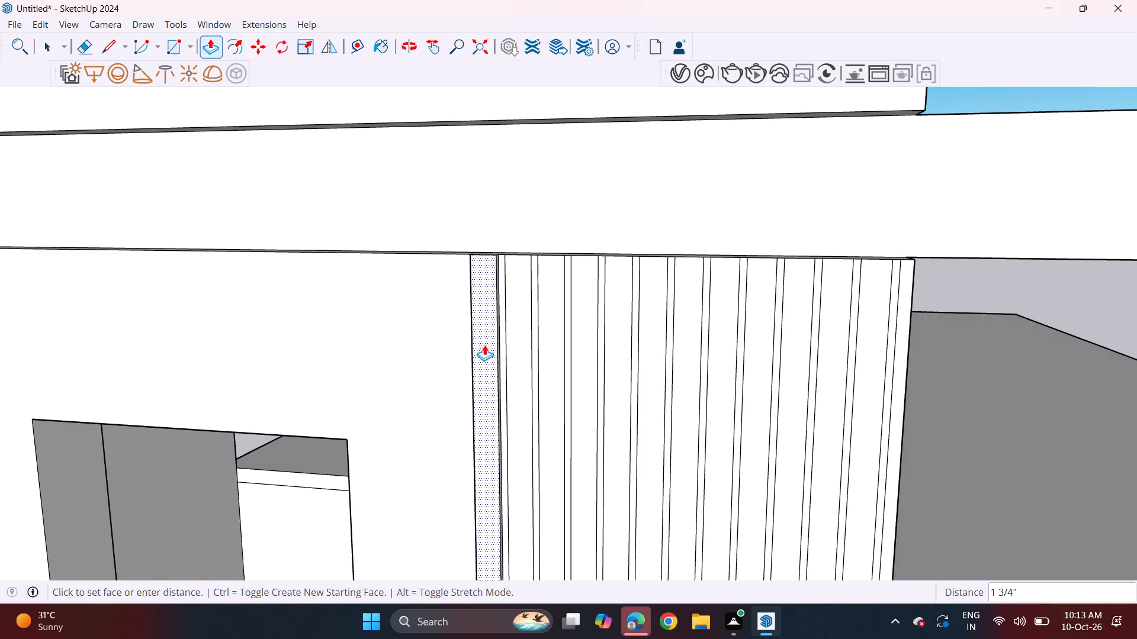
{"action": "left_click", "coordinate": [483, 350]}
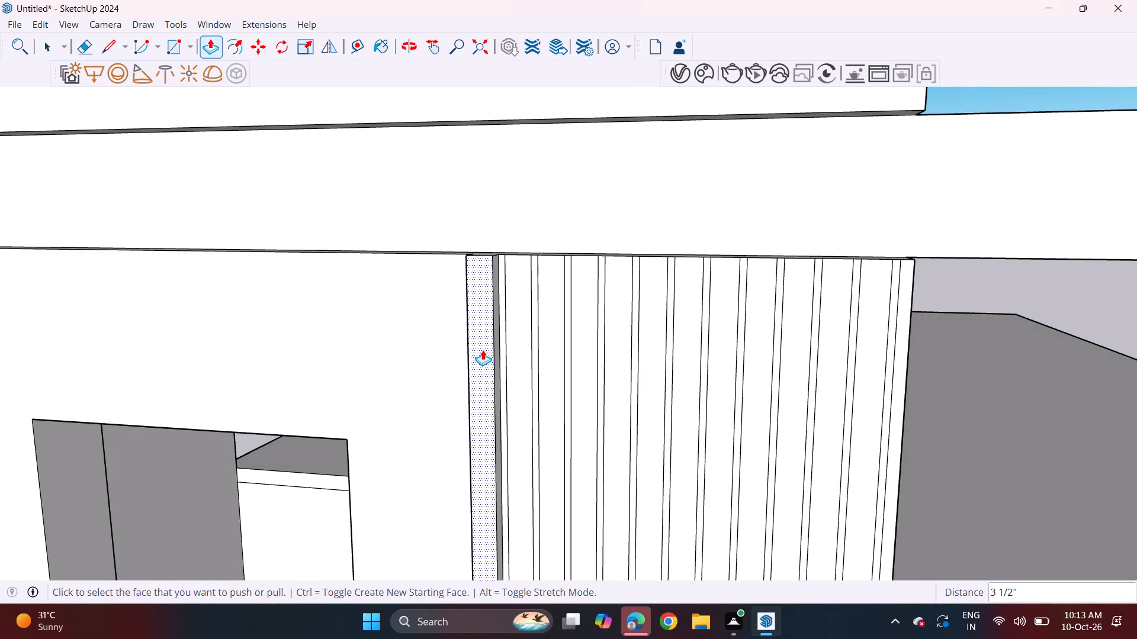
Repeat the same 3 1/2" pull on each remaining wide strip up to the panel's slab-side end, leaving narrow grooves between.
{"action": "double_click", "coordinate": [518, 341]}
{"action": "double_click", "coordinate": [547, 337]}
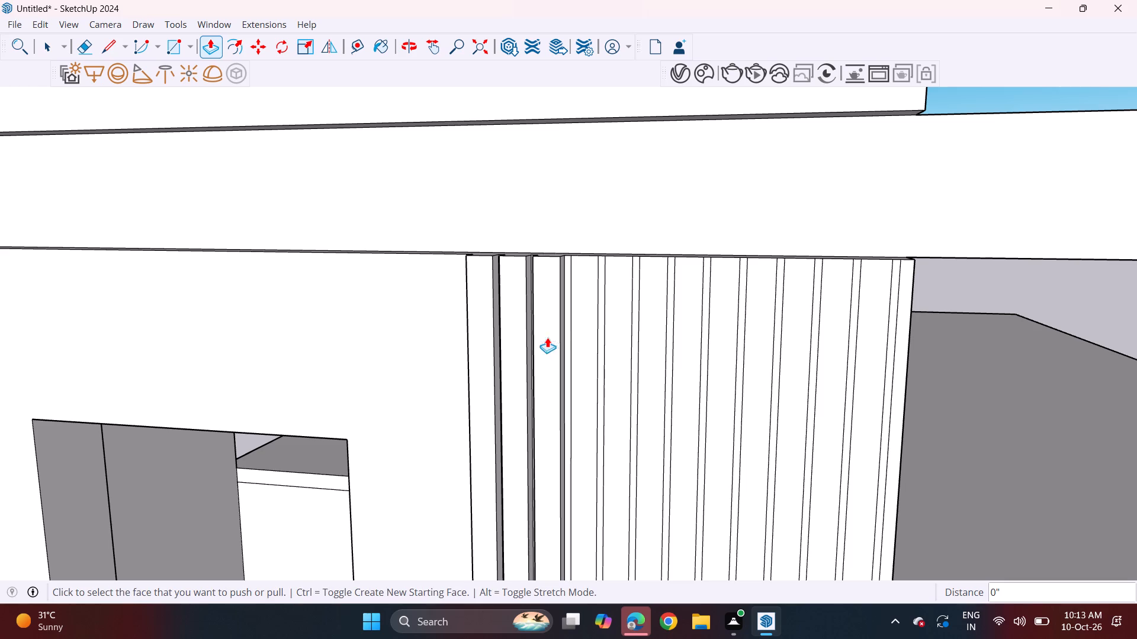
{"action": "double_click", "coordinate": [591, 335]}
{"action": "double_click", "coordinate": [609, 332]}
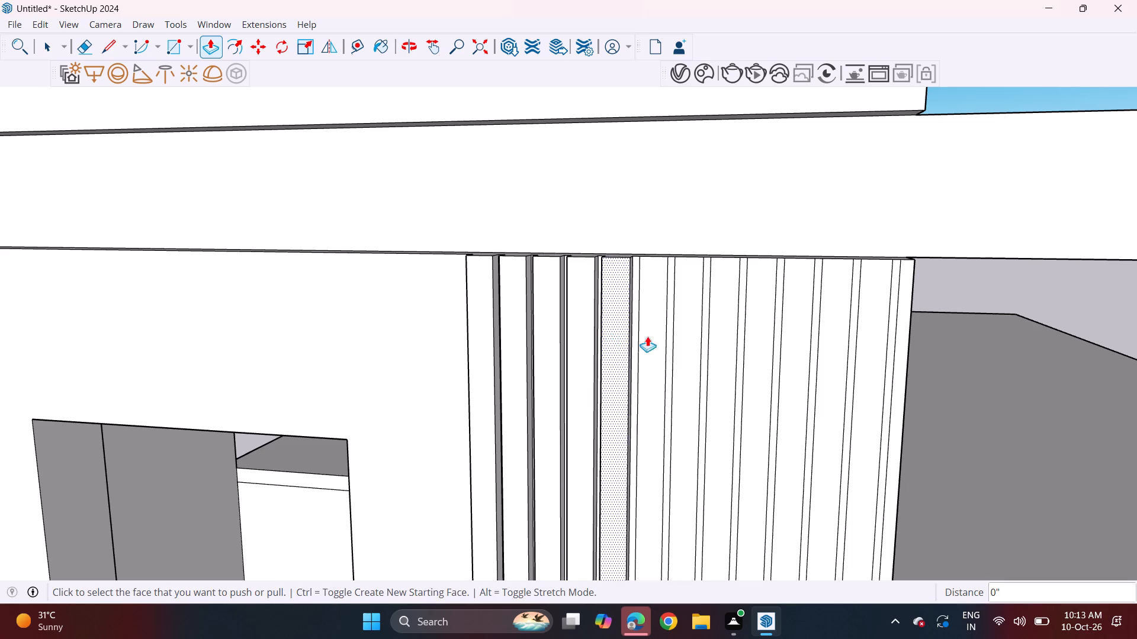
{"action": "double_click", "coordinate": [646, 343]}
{"action": "double_click", "coordinate": [682, 344]}
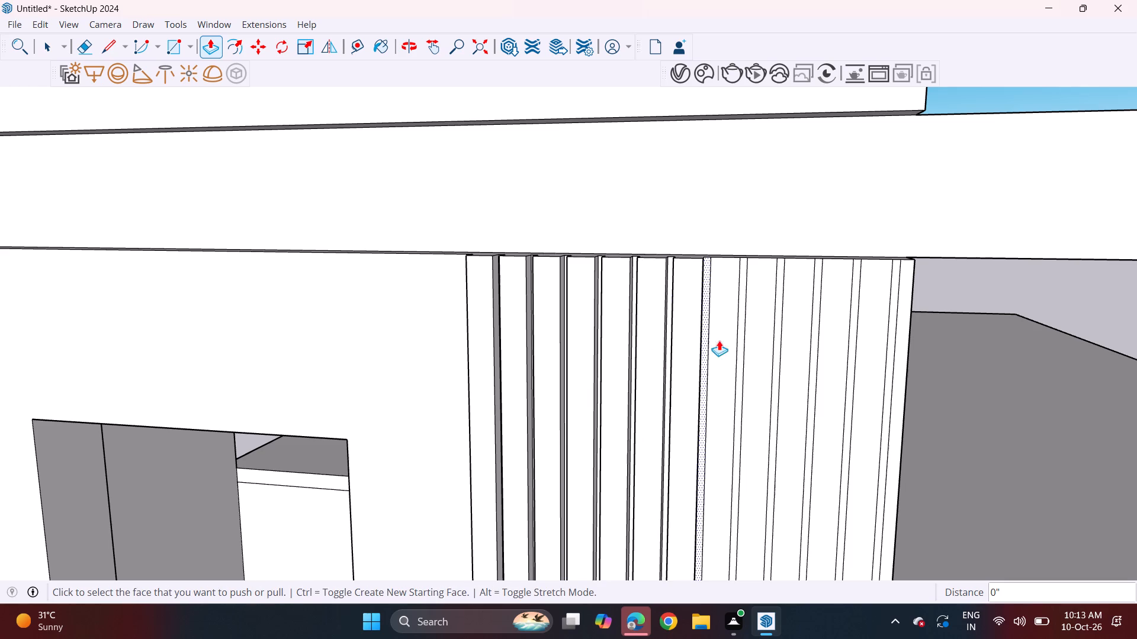
{"action": "double_click", "coordinate": [715, 347]}
{"action": "double_click", "coordinate": [750, 341]}
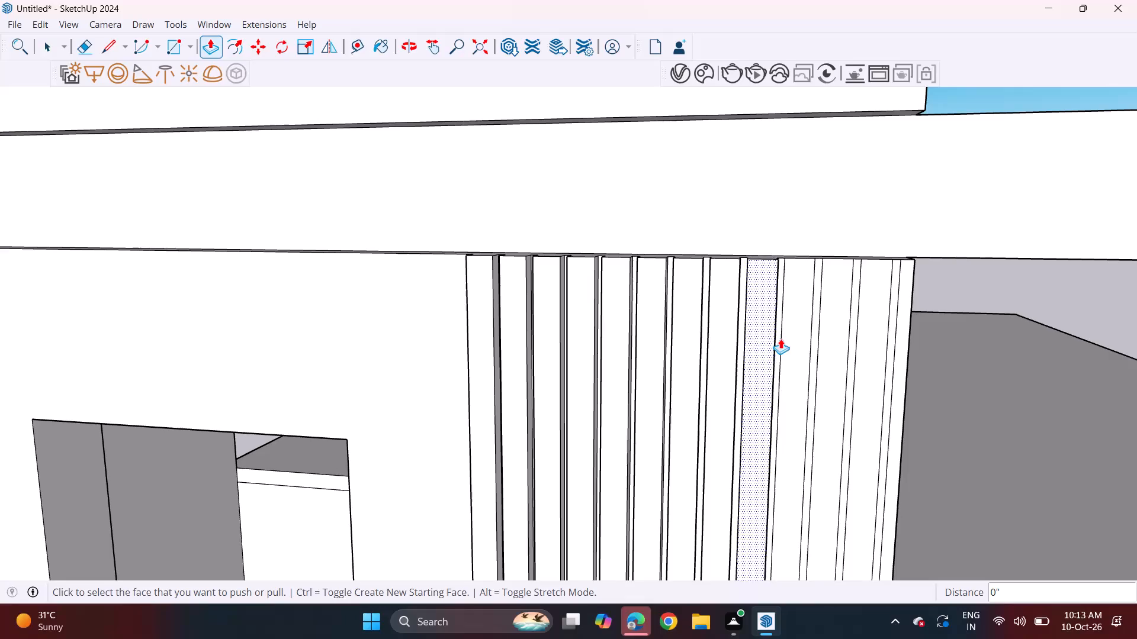
{"action": "double_click", "coordinate": [792, 347]}
{"action": "double_click", "coordinate": [833, 347]}
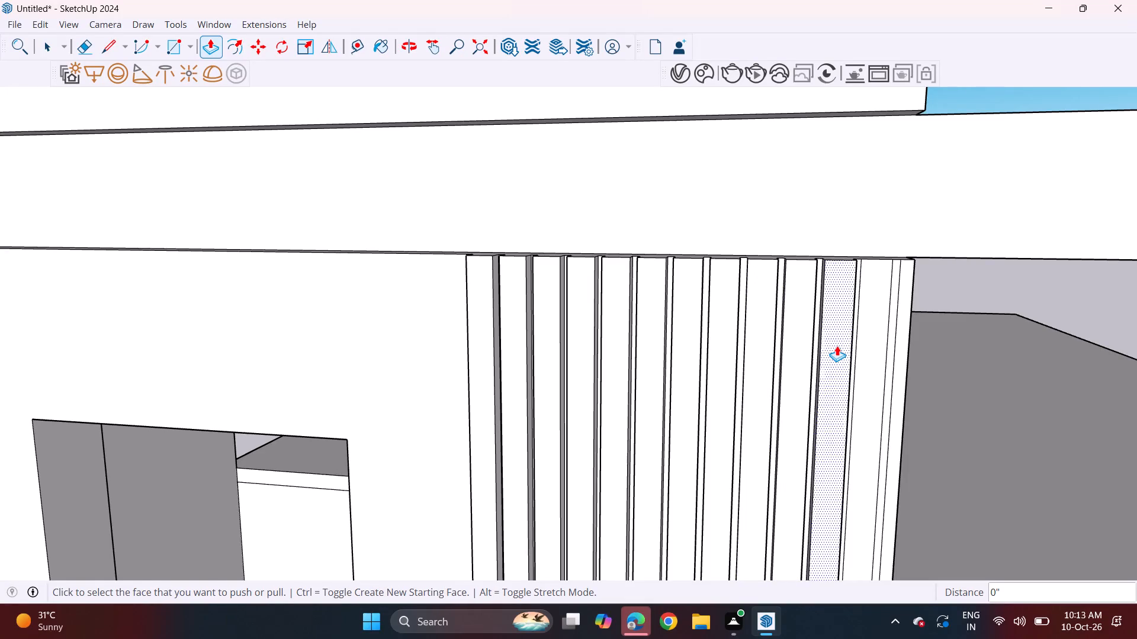
{"action": "double_click", "coordinate": [866, 346]}
{"action": "double_click", "coordinate": [900, 353]}
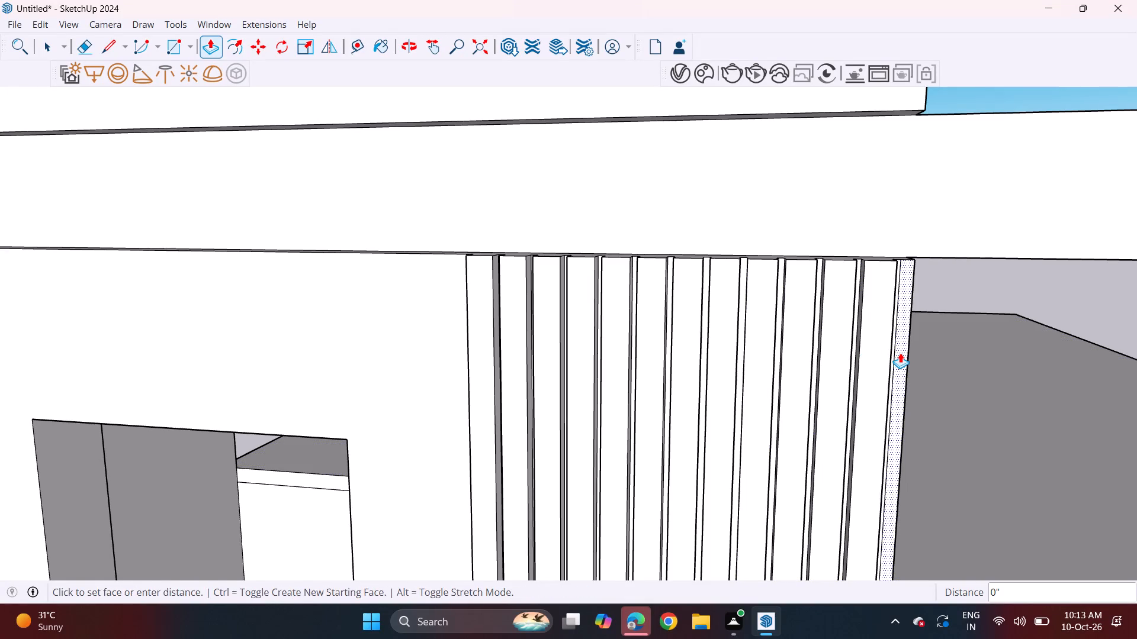
Examine the raised vertical strips and the whole front elevation from several angles.
{"action": "middle_click_drag", "start_coordinate": [857, 379], "coordinate": [844, 309]}
{"action": "scroll", "coordinate": [827, 310], "scroll_direction": "down", "scroll_amount": 14}
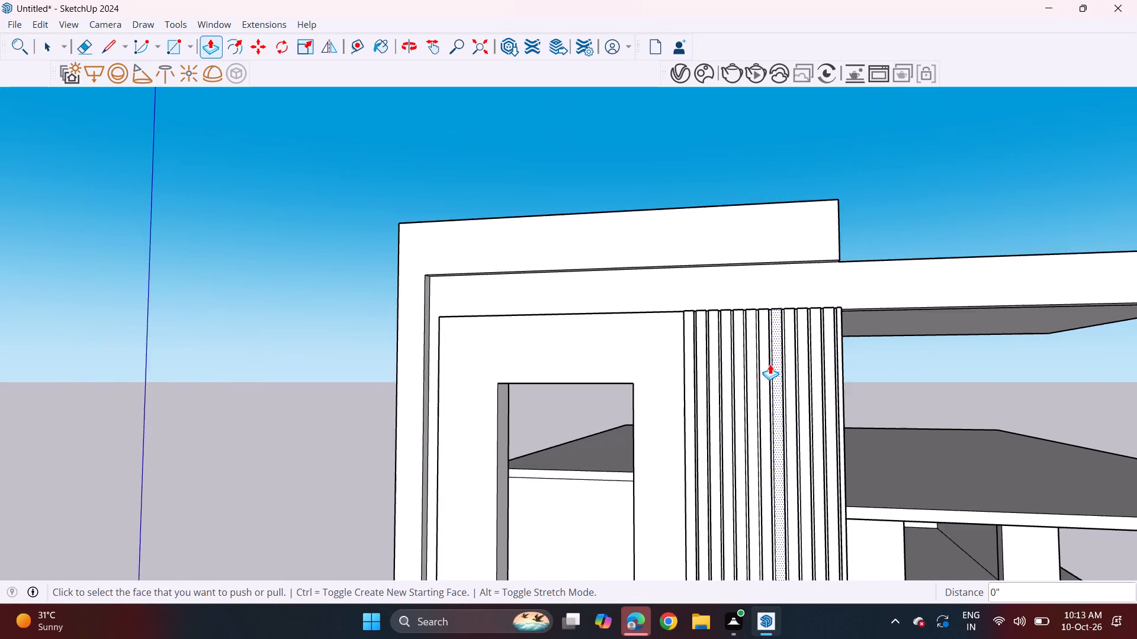
{"action": "scroll", "coordinate": [770, 364], "scroll_direction": "down", "scroll_amount": 6}
{"action": "middle_click_drag", "start_coordinate": [731, 365], "coordinate": [628, 131], "text": "shift"}
{"action": "middle_click_drag", "start_coordinate": [599, 189], "coordinate": [636, 211]}
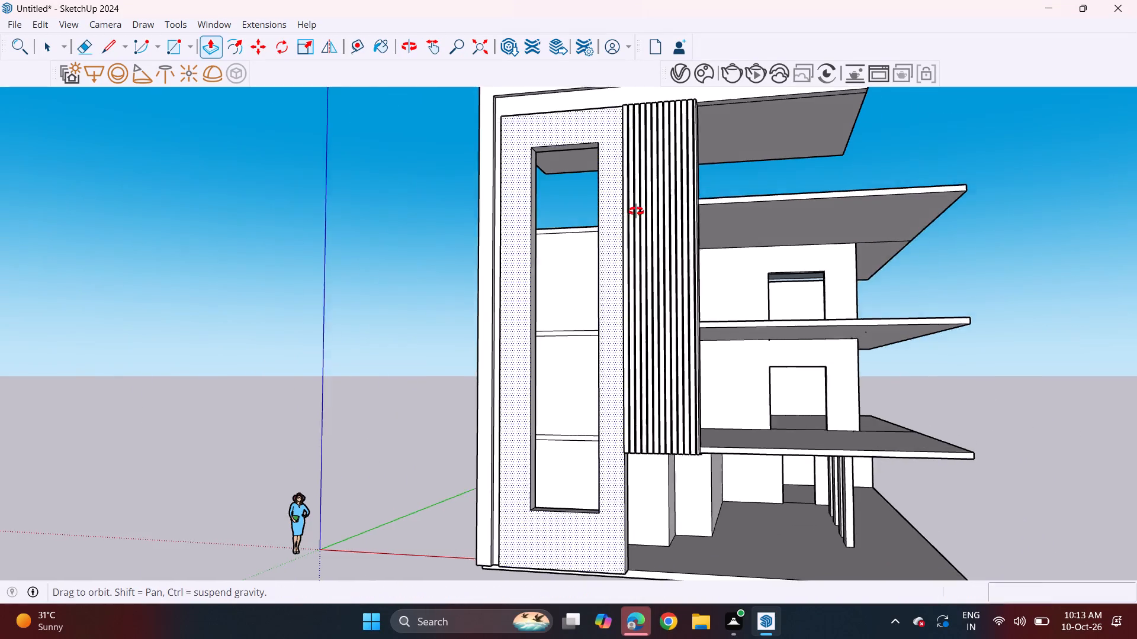
{"action": "middle_click_drag", "start_coordinate": [636, 211], "coordinate": [661, 217]}
{"action": "middle_click_drag", "start_coordinate": [756, 221], "coordinate": [638, 210], "text": "shift"}
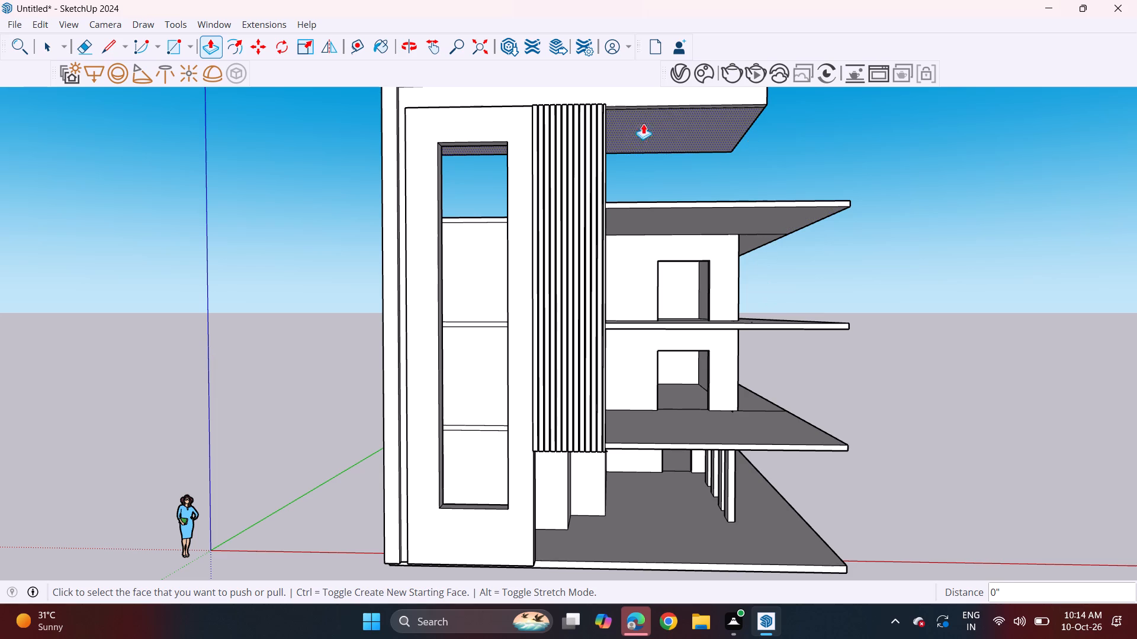
{"action": "middle_click_drag", "start_coordinate": [618, 179], "coordinate": [577, 302], "text": "shift"}
Outline a narrow border on the top floor slab along its front edge and about 18' 9" of its outer side, closing it at the slab edge.
{"action": "middle_click_drag", "start_coordinate": [686, 283], "coordinate": [453, 383]}
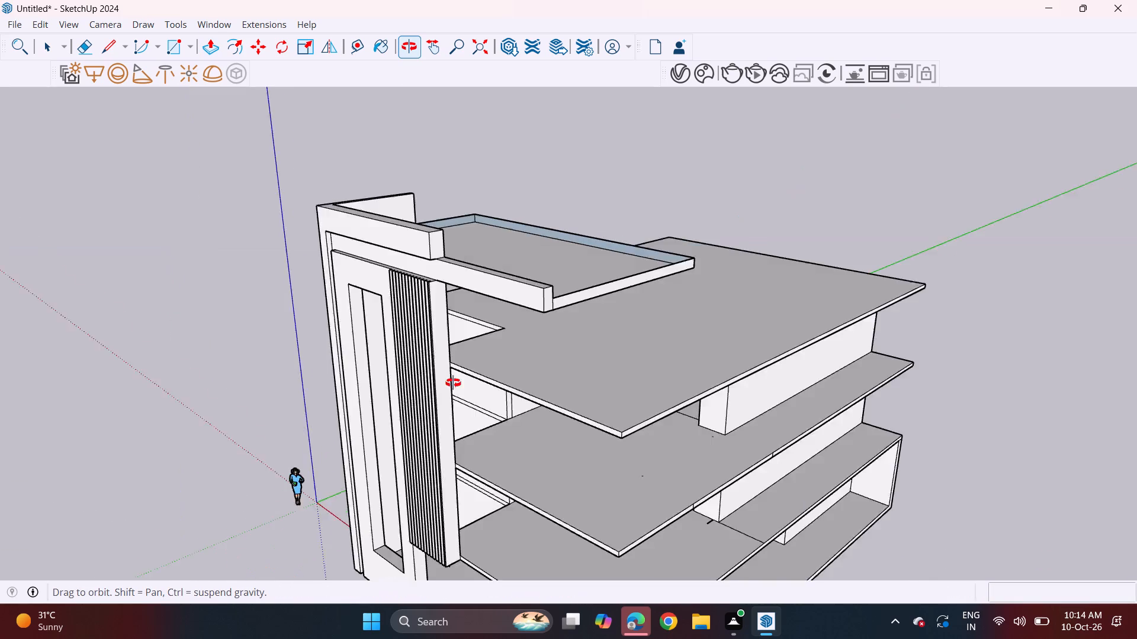
{"action": "middle_click_drag", "start_coordinate": [453, 383], "coordinate": [388, 369]}
{"action": "scroll", "coordinate": [496, 341], "scroll_direction": "up", "scroll_amount": 3}
{"action": "middle_click_drag", "start_coordinate": [474, 359], "coordinate": [372, 375]}
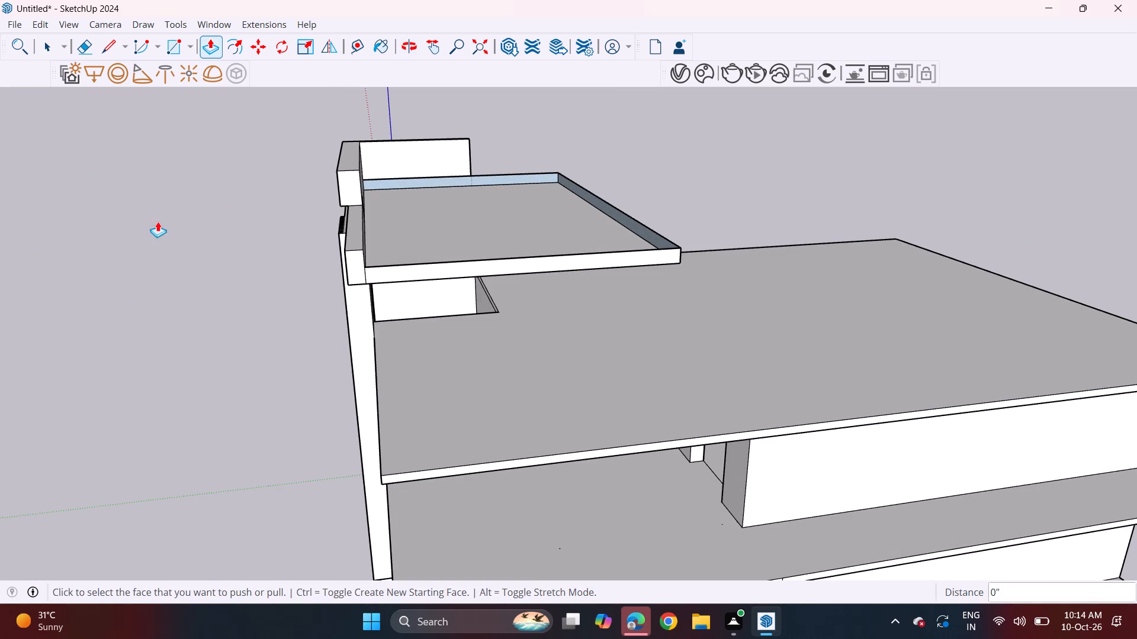
{"action": "left_click_drag", "start_coordinate": [107, 40], "coordinate": [114, 46]}
{"action": "scroll", "coordinate": [412, 331], "scroll_direction": "up", "scroll_amount": 2}
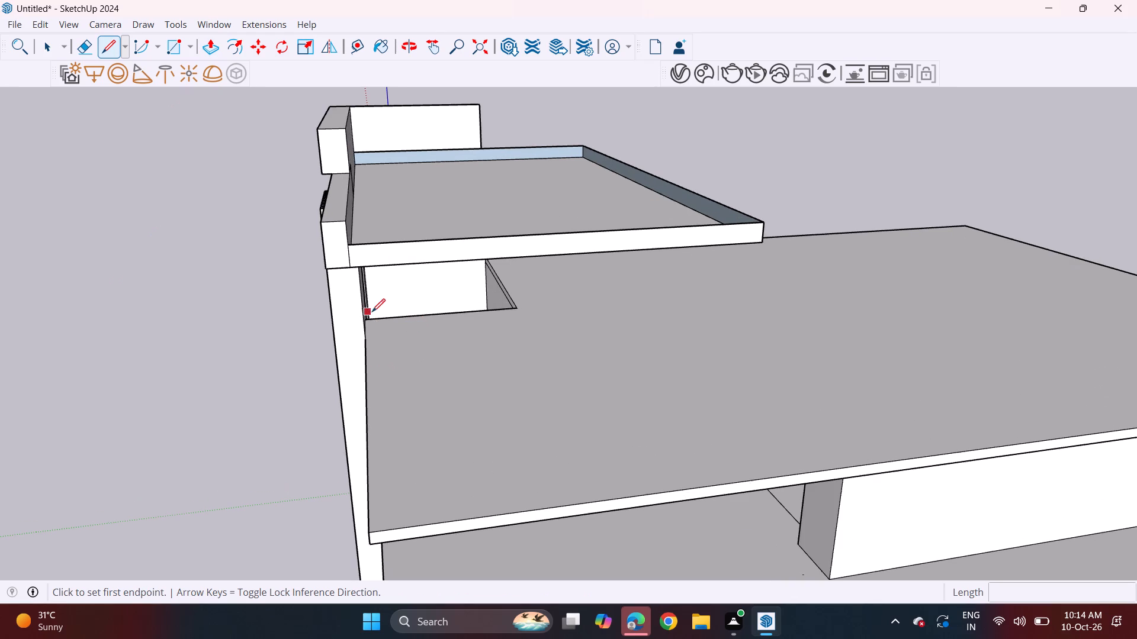
{"action": "left_click", "coordinate": [375, 319]}
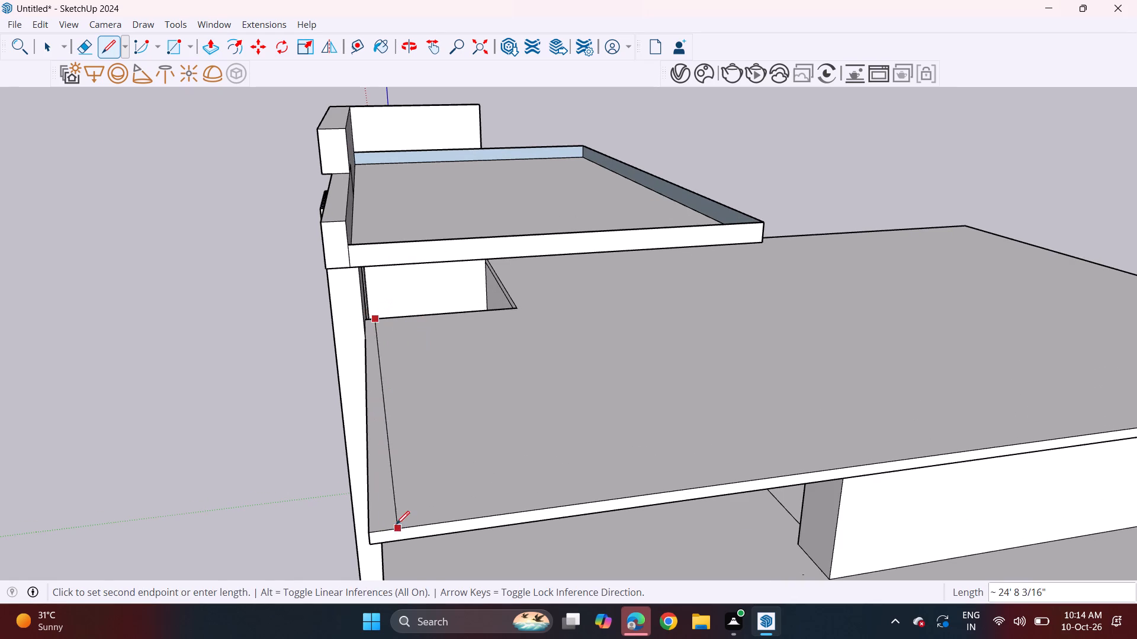
{"action": "left_click", "coordinate": [386, 532]}
{"action": "left_click_drag", "start_coordinate": [390, 518], "coordinate": [395, 515]}
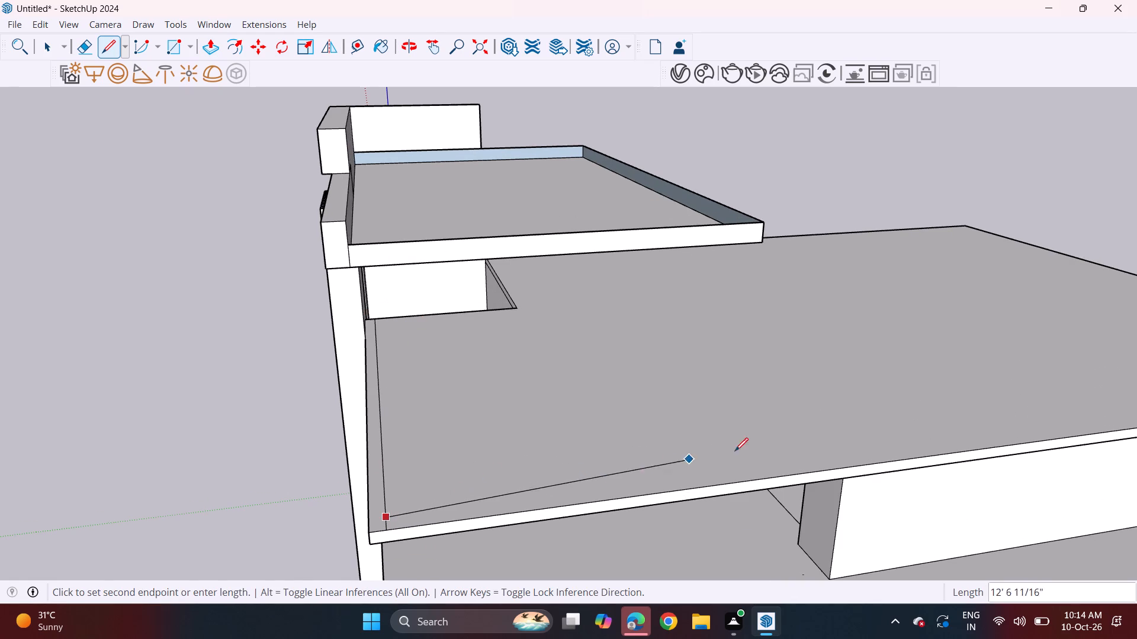
{"action": "left_click", "coordinate": [833, 453]}
{"action": "left_click", "coordinate": [838, 470]}
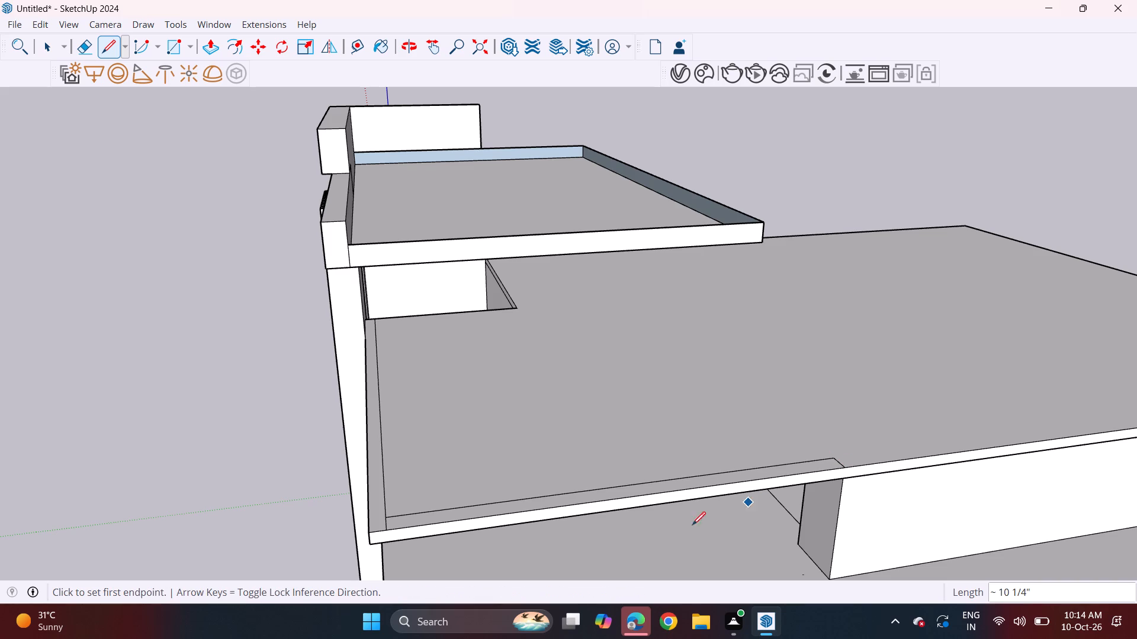
Outline a matching border on the next slab down, along its front edge and about 22' 10" of its outer side, closed at the edge.
{"action": "middle_click_drag", "start_coordinate": [338, 554], "coordinate": [600, 492]}
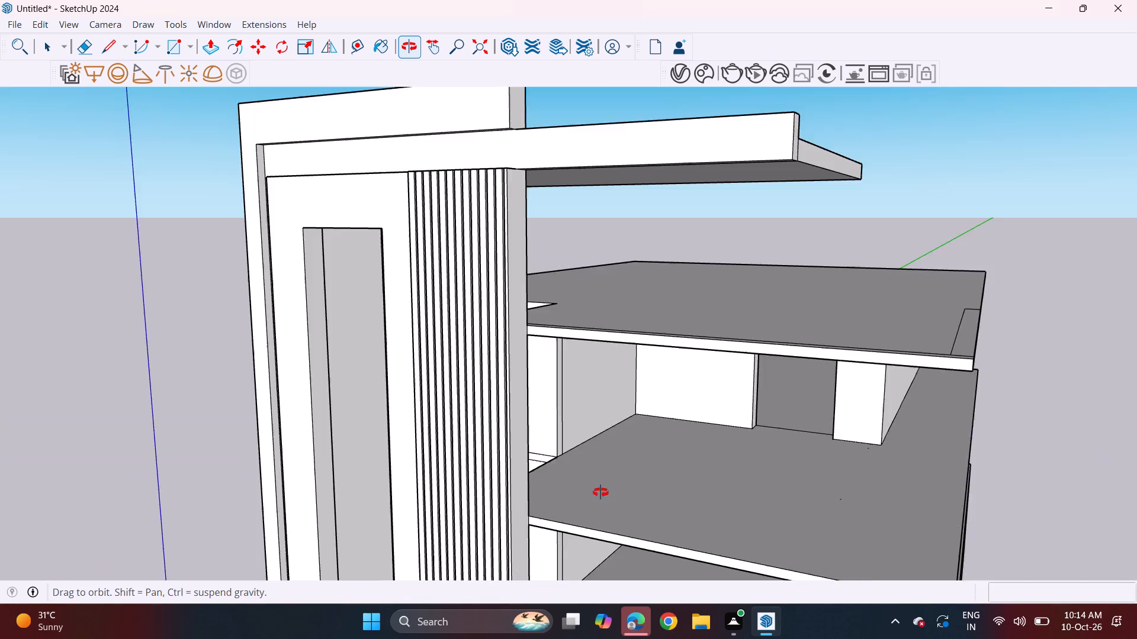
{"action": "middle_click_drag", "start_coordinate": [600, 492], "coordinate": [351, 489]}
{"action": "middle_click_drag", "start_coordinate": [378, 464], "coordinate": [352, 467]}
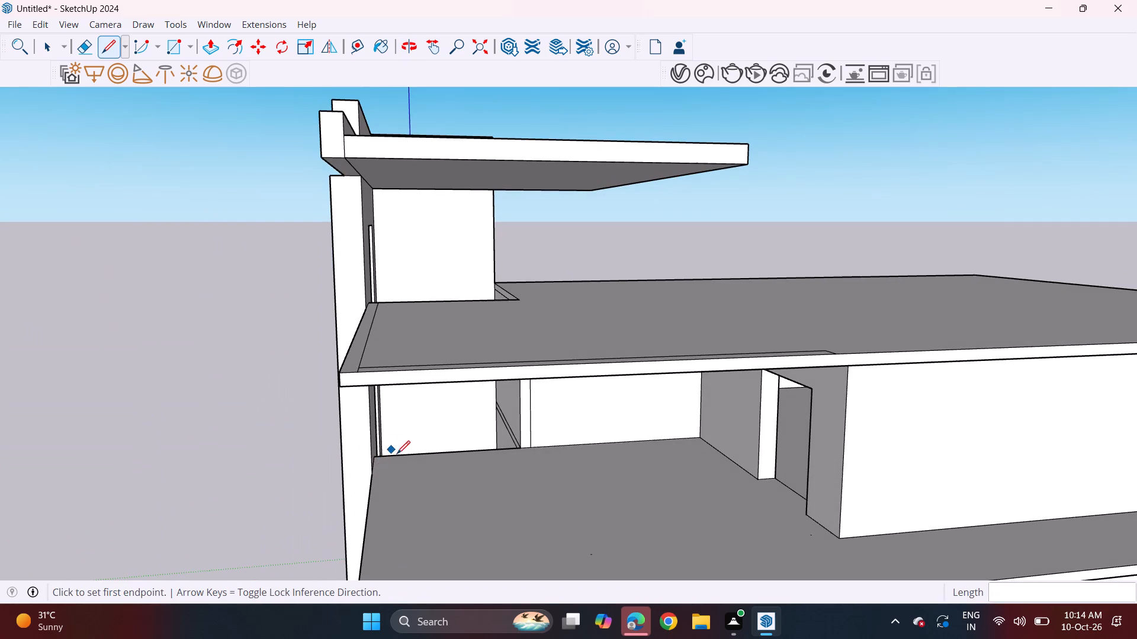
{"action": "left_click_drag", "start_coordinate": [387, 457], "coordinate": [396, 463]}
{"action": "middle_click_drag", "start_coordinate": [391, 551], "coordinate": [354, 453], "text": "shift"}
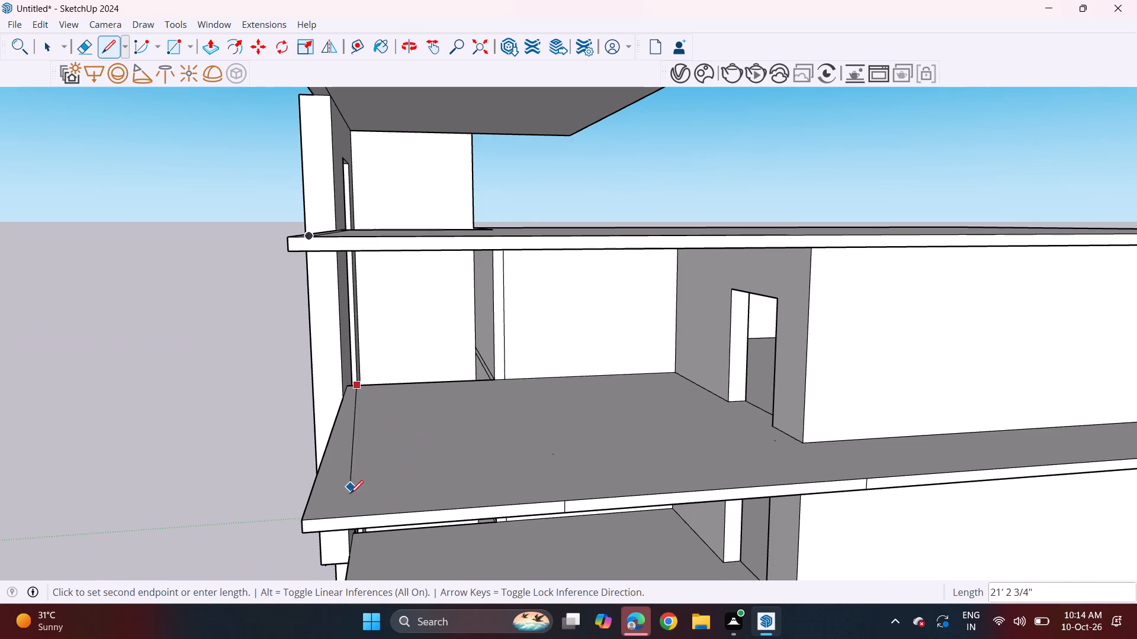
{"action": "left_click", "coordinate": [324, 505]}
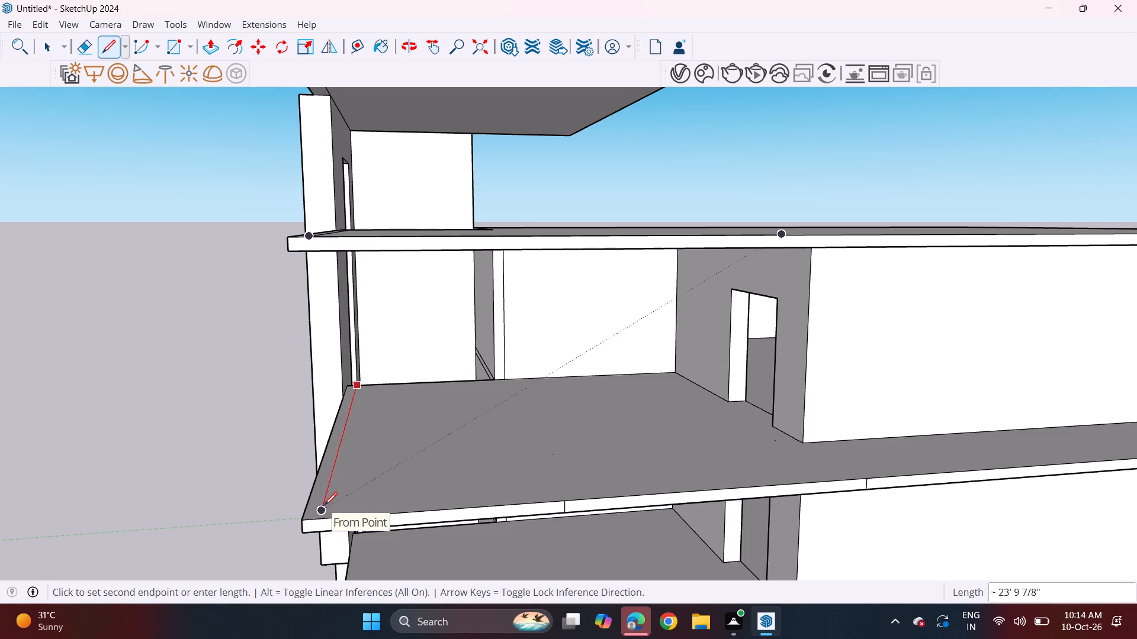
{"action": "left_click", "coordinate": [862, 467]}
{"action": "left_click", "coordinate": [868, 481]}
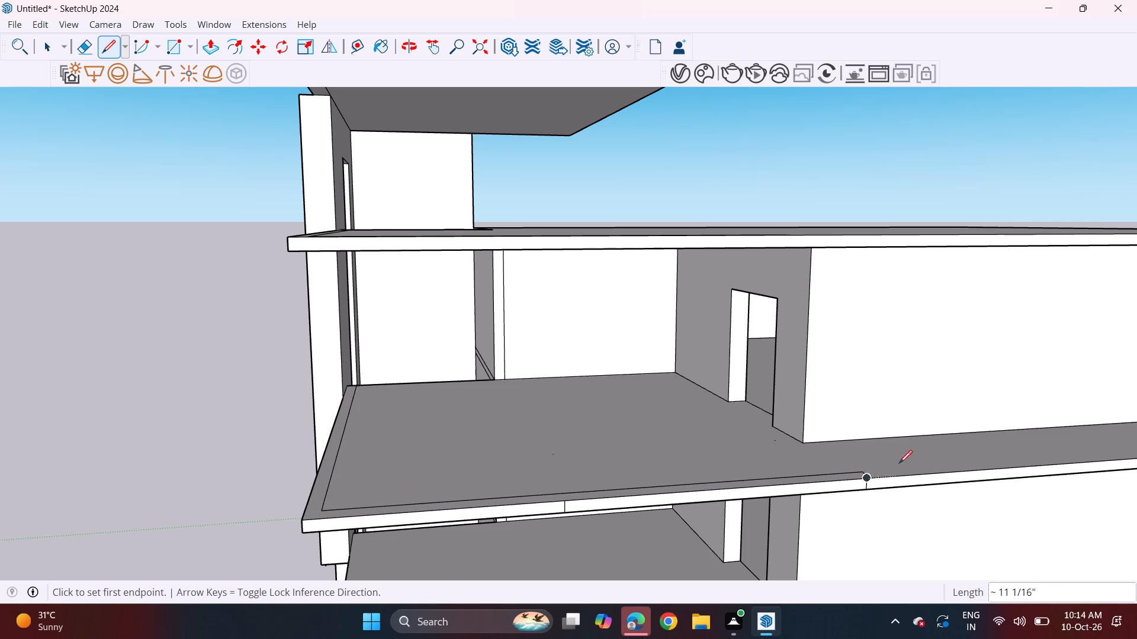
Outline the same border on the lowest raised slab, along its front edge and about 22' 9" of its outer side to the cross line.
{"action": "middle_click_drag", "start_coordinate": [380, 506], "coordinate": [712, 467]}
{"action": "scroll", "coordinate": [696, 456], "scroll_direction": "down", "scroll_amount": 2}
{"action": "middle_click_drag", "start_coordinate": [704, 480], "coordinate": [713, 461]}
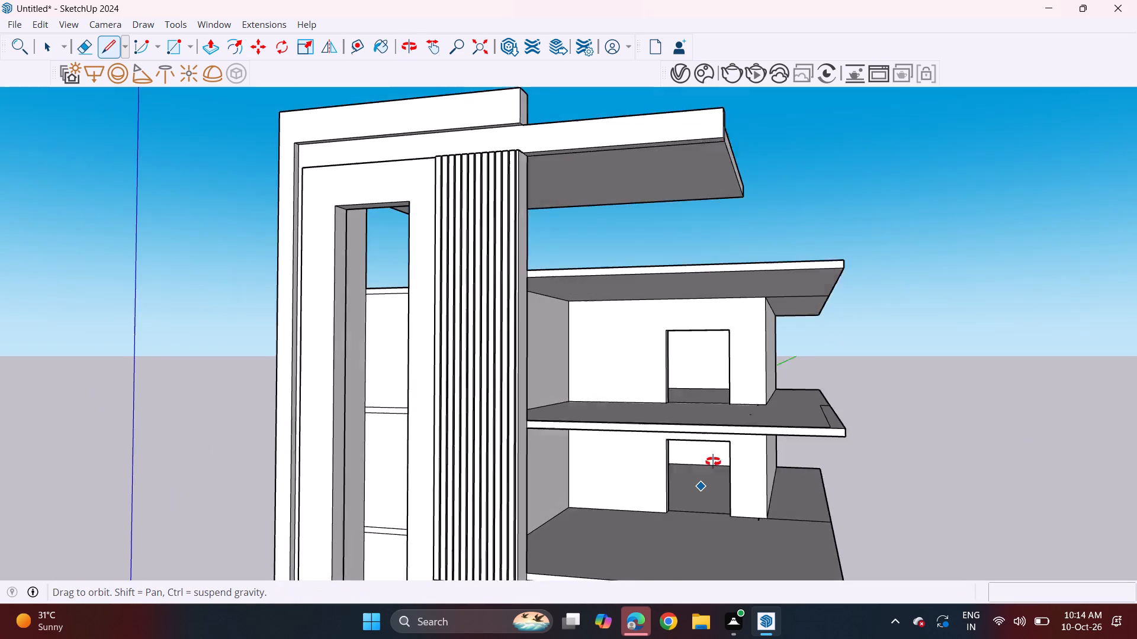
{"action": "middle_click_drag", "start_coordinate": [713, 461], "coordinate": [728, 422]}
{"action": "middle_click_drag", "start_coordinate": [712, 431], "coordinate": [689, 431]}
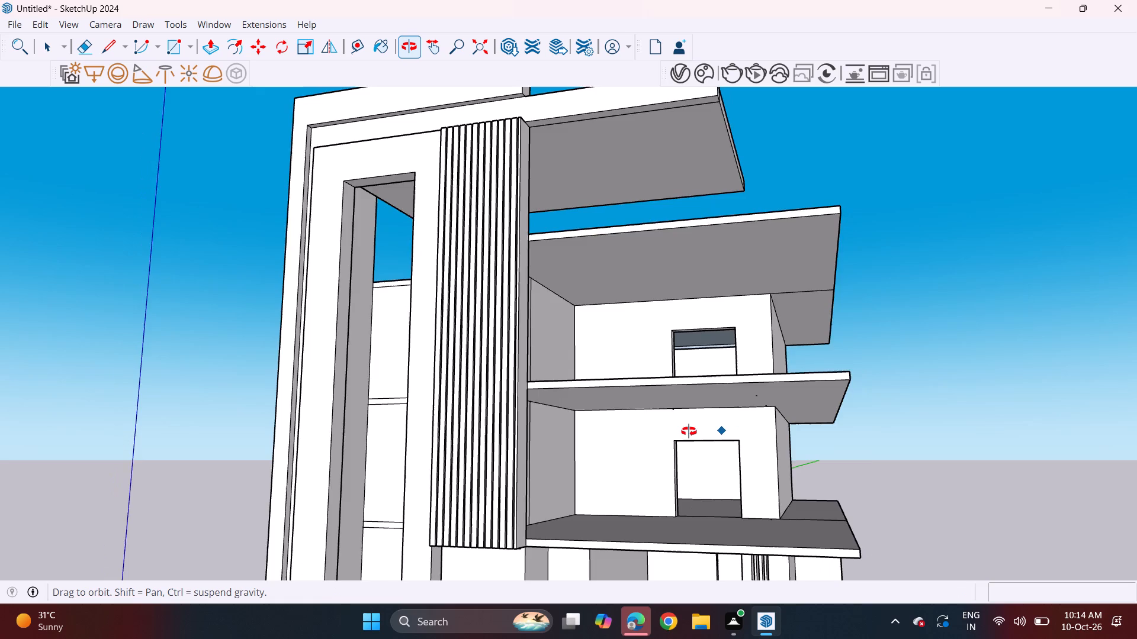
{"action": "middle_click_drag", "start_coordinate": [689, 431], "coordinate": [515, 274]}
{"action": "middle_click_drag", "start_coordinate": [513, 272], "coordinate": [341, 451]}
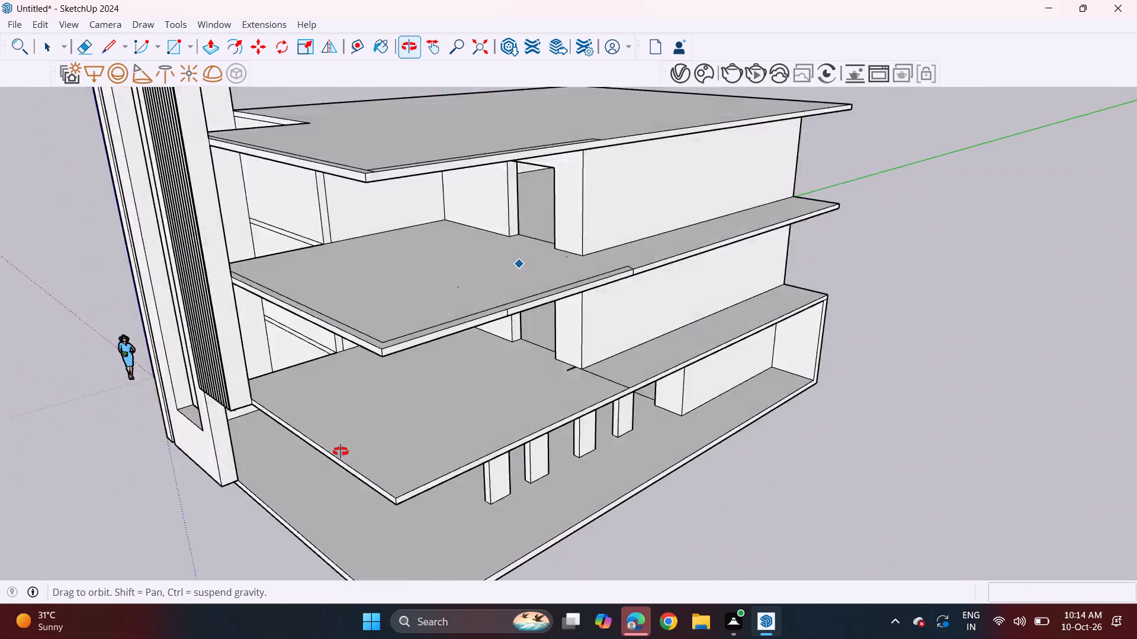
{"action": "middle_click_drag", "start_coordinate": [341, 451], "coordinate": [272, 438]}
{"action": "scroll", "coordinate": [280, 358], "scroll_direction": "up", "scroll_amount": 4}
{"action": "middle_click_drag", "start_coordinate": [277, 357], "coordinate": [253, 362]}
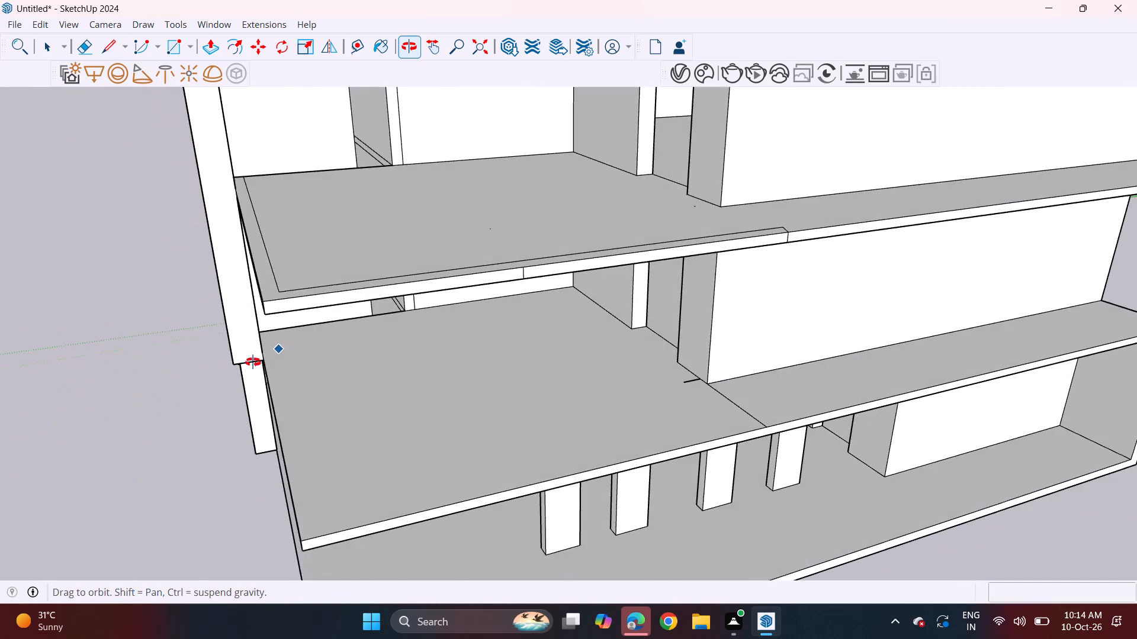
{"action": "middle_click_drag", "start_coordinate": [253, 362], "coordinate": [208, 354]}
{"action": "left_click_drag", "start_coordinate": [285, 317], "coordinate": [280, 324]}
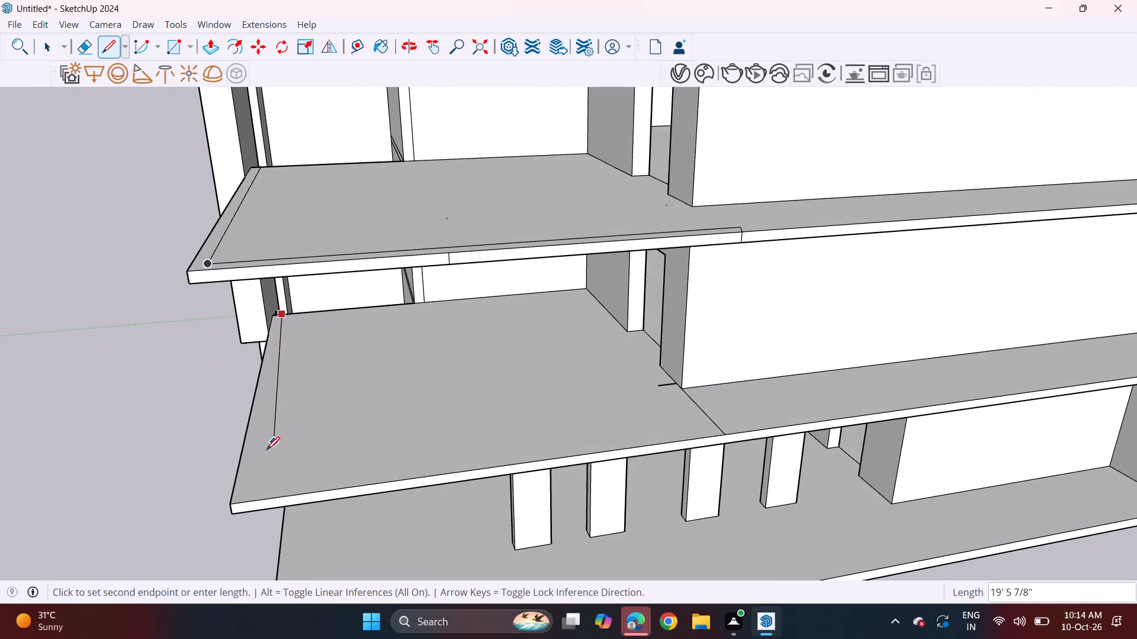
{"action": "left_click_drag", "start_coordinate": [253, 486], "coordinate": [261, 486]}
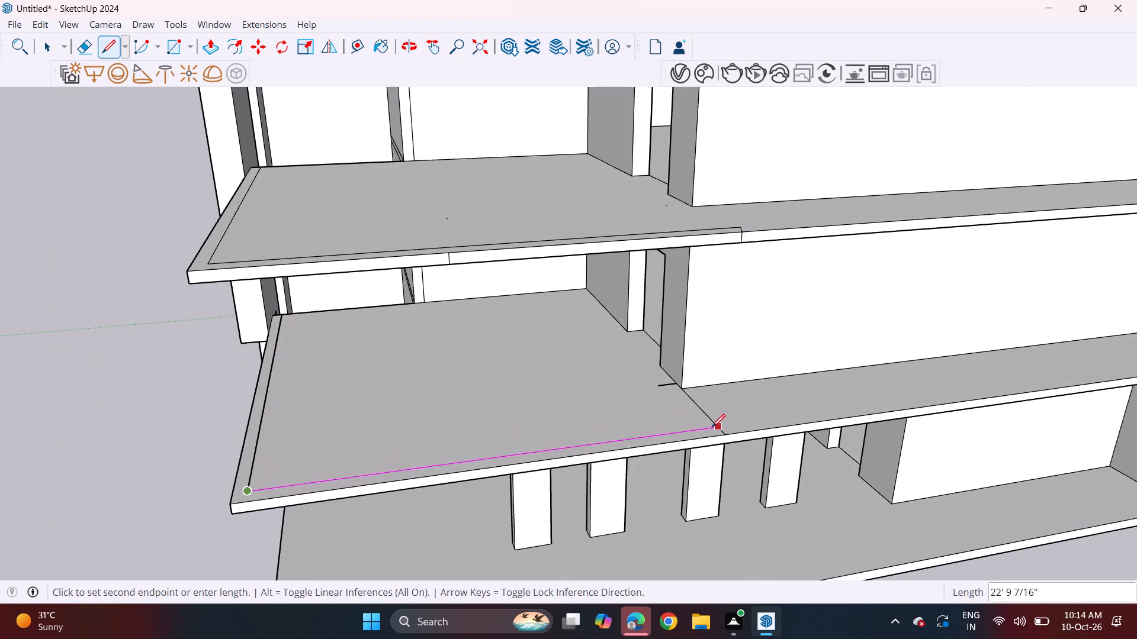
{"action": "left_click", "coordinate": [716, 424]}
Raise the outlined border on the lowest raised floor slab about 2' 1" to form a parapet along its front and outer side.
{"action": "middle_click_drag", "start_coordinate": [358, 467], "coordinate": [409, 402]}
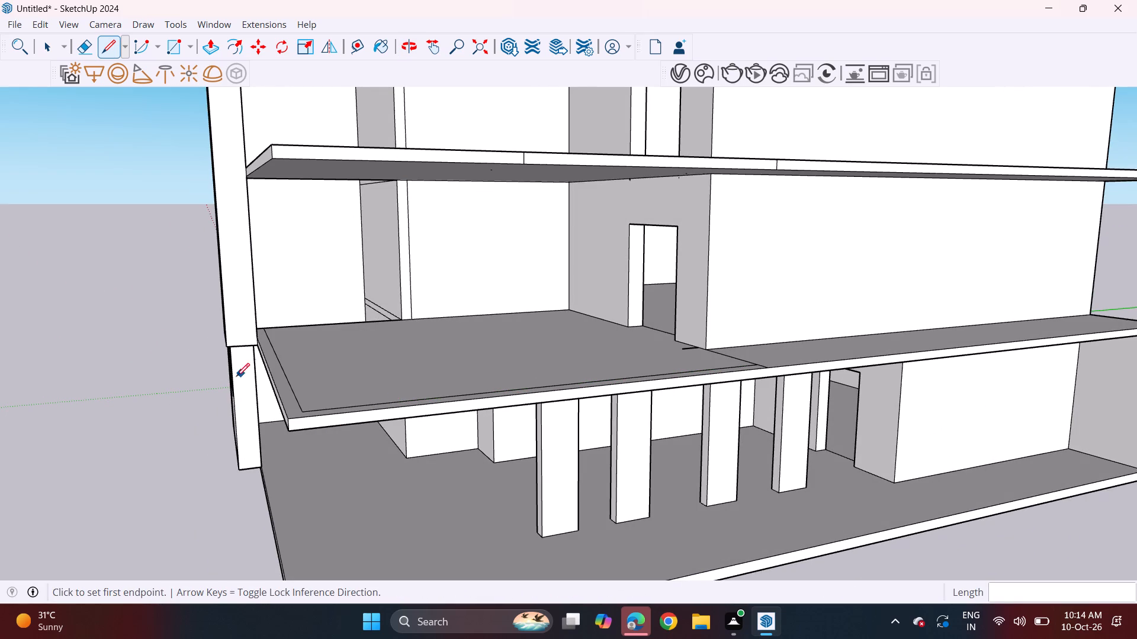
{"action": "middle_click_drag", "start_coordinate": [240, 364], "coordinate": [528, 337]}
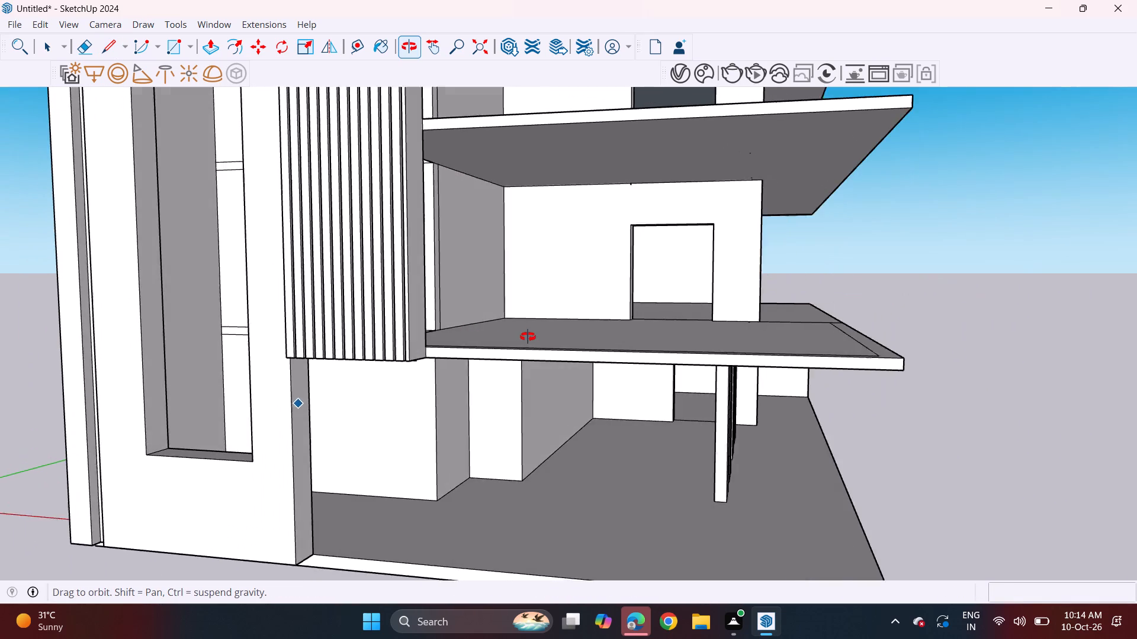
{"action": "middle_click_drag", "start_coordinate": [528, 337], "coordinate": [549, 330]}
{"action": "scroll", "coordinate": [522, 331], "scroll_direction": "down", "scroll_amount": 3}
{"action": "middle_click_drag", "start_coordinate": [490, 359], "coordinate": [586, 320]}
{"action": "middle_click_drag", "start_coordinate": [563, 320], "coordinate": [521, 387]}
{"action": "scroll", "coordinate": [504, 343], "scroll_direction": "down", "scroll_amount": 4}
{"action": "middle_click_drag", "start_coordinate": [571, 305], "coordinate": [502, 356], "text": "shift"}
{"action": "middle_click_drag", "start_coordinate": [480, 351], "coordinate": [495, 334]}
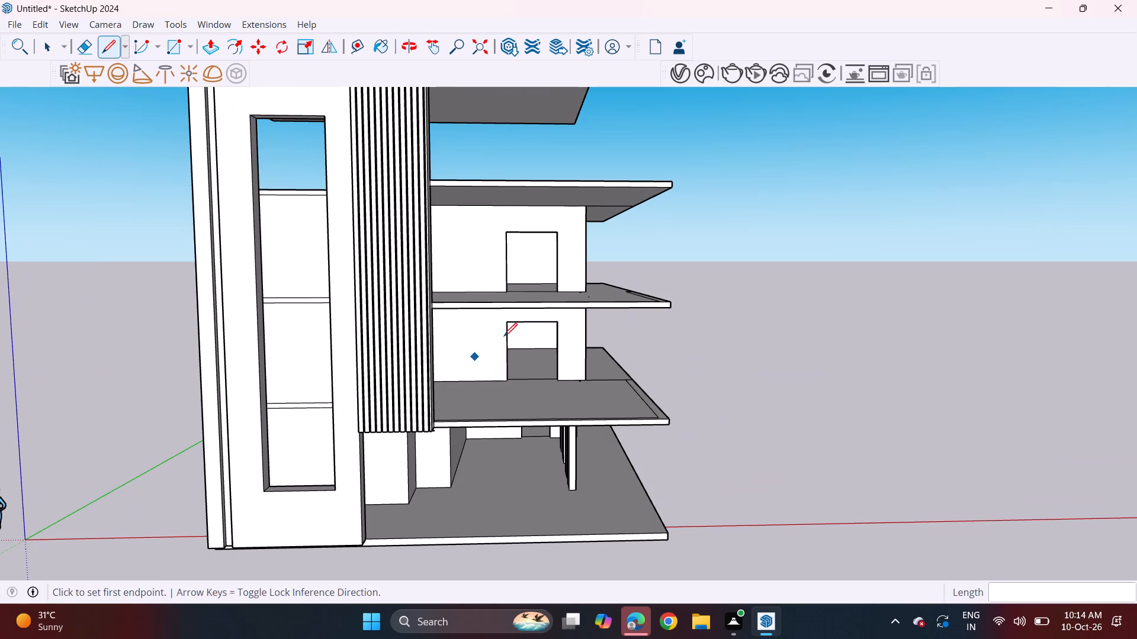
{"action": "middle_click_drag", "start_coordinate": [518, 244], "coordinate": [399, 395]}
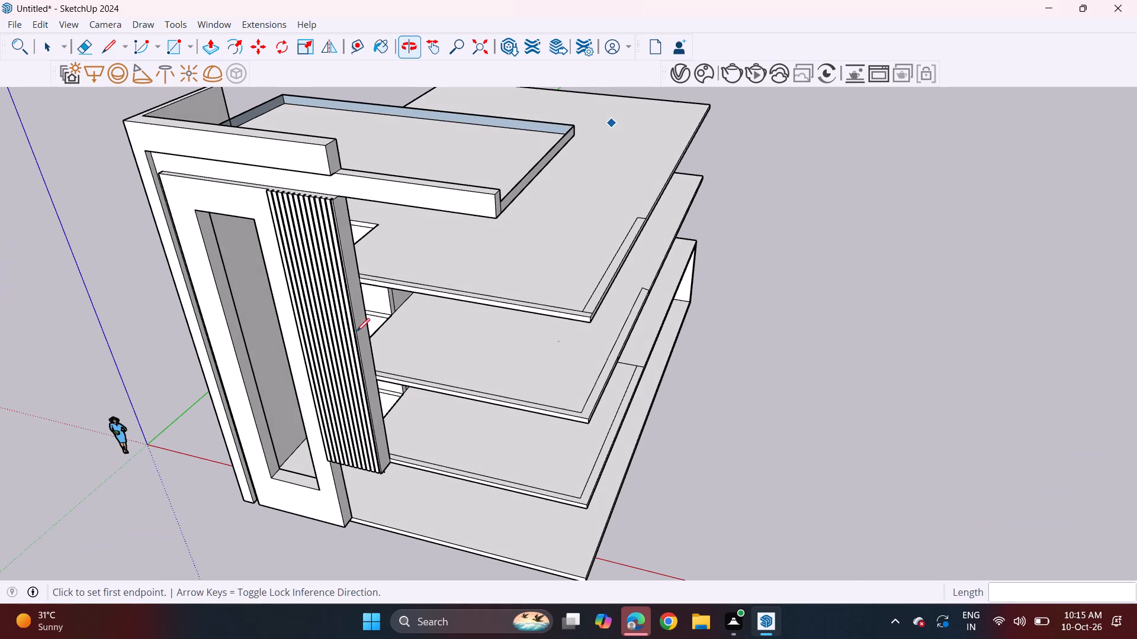
{"action": "left_click", "coordinate": [216, 57]}
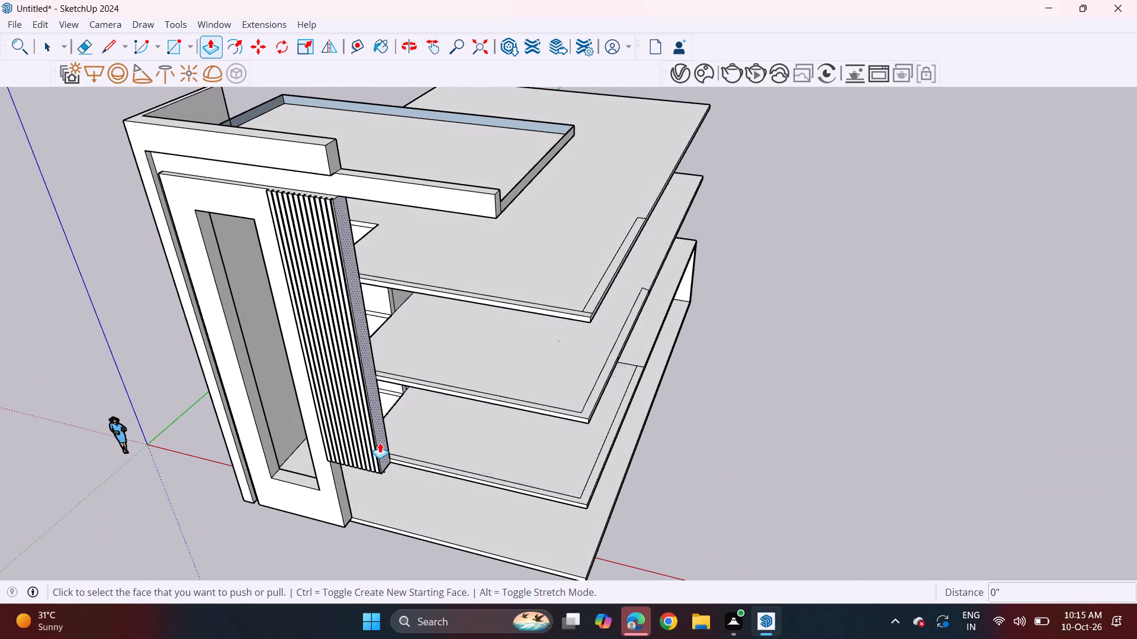
{"action": "scroll", "coordinate": [496, 470], "scroll_direction": "up", "scroll_amount": 7}
{"action": "left_click", "coordinate": [512, 485]}
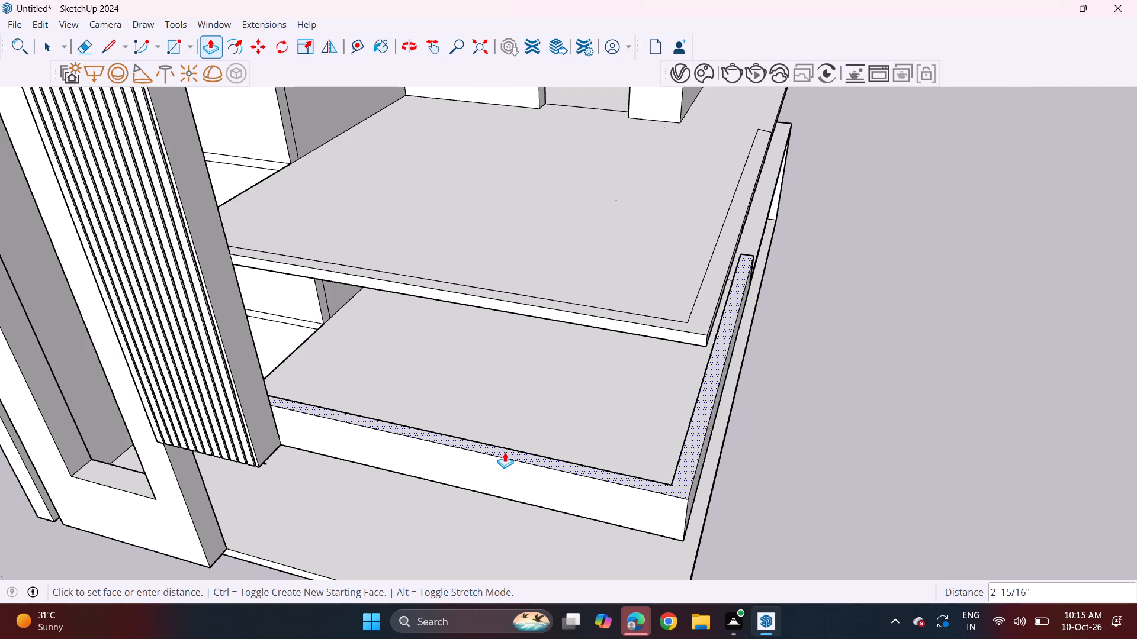
{"action": "left_click", "coordinate": [505, 452]}
Pull the front face of that parapet outward about 2' 6".
{"action": "left_click", "coordinate": [485, 480]}
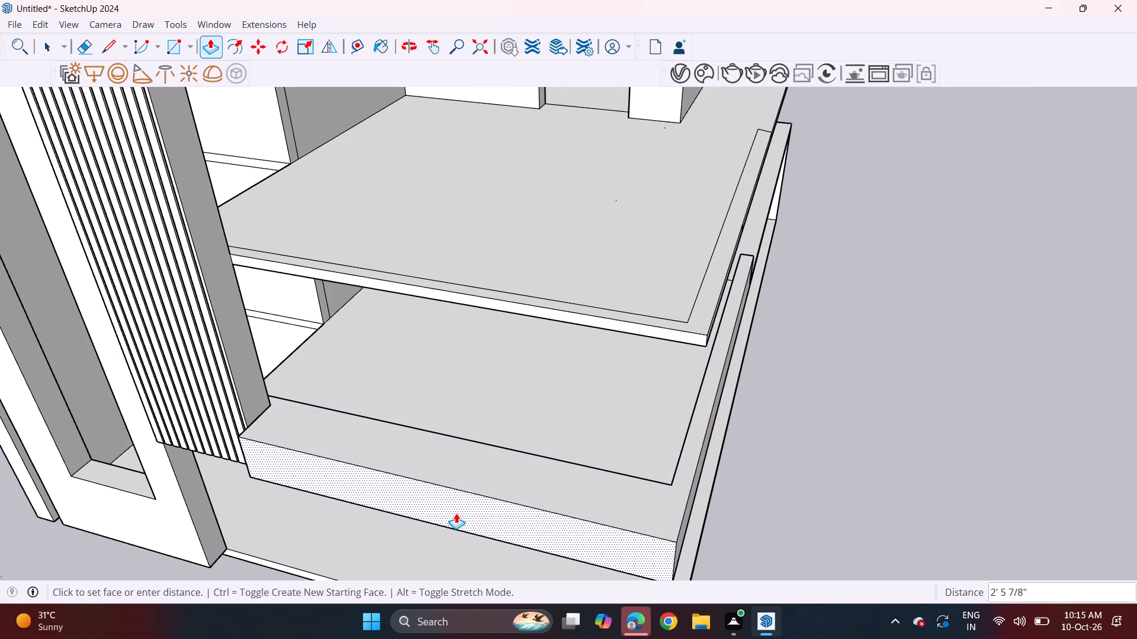
{"action": "left_click", "coordinate": [456, 513]}
Extend the thickened parapet's end about 1' sideways across the front of the vertical strip panel.
{"action": "middle_click_drag", "start_coordinate": [284, 453], "coordinate": [473, 392]}
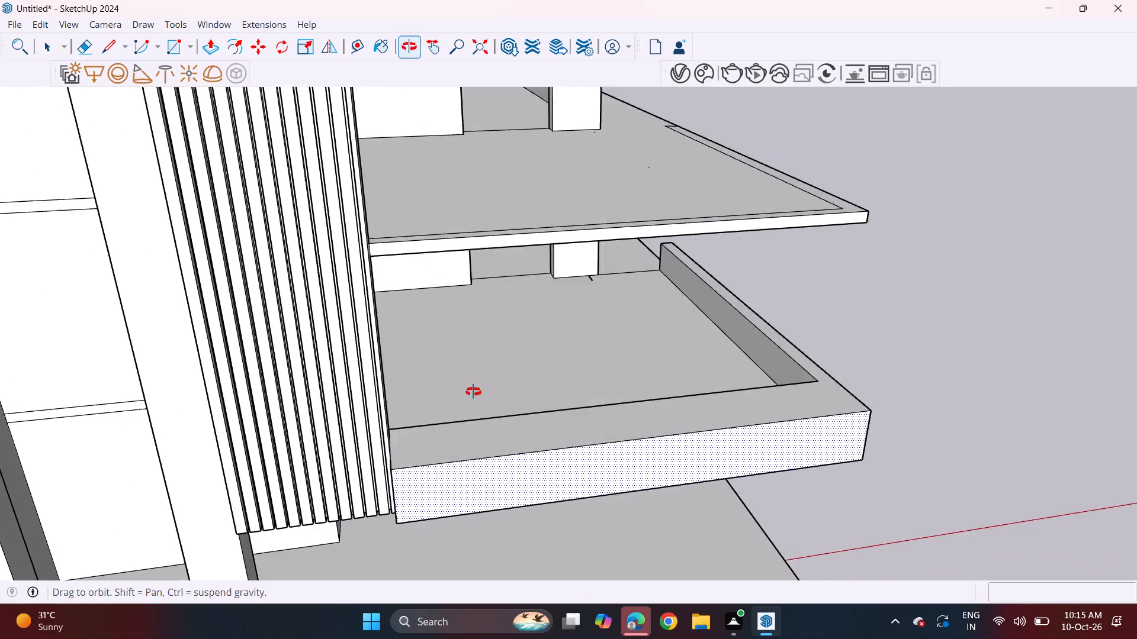
{"action": "middle_click_drag", "start_coordinate": [473, 392], "coordinate": [515, 348]}
{"action": "scroll", "coordinate": [448, 455], "scroll_direction": "up", "scroll_amount": 2}
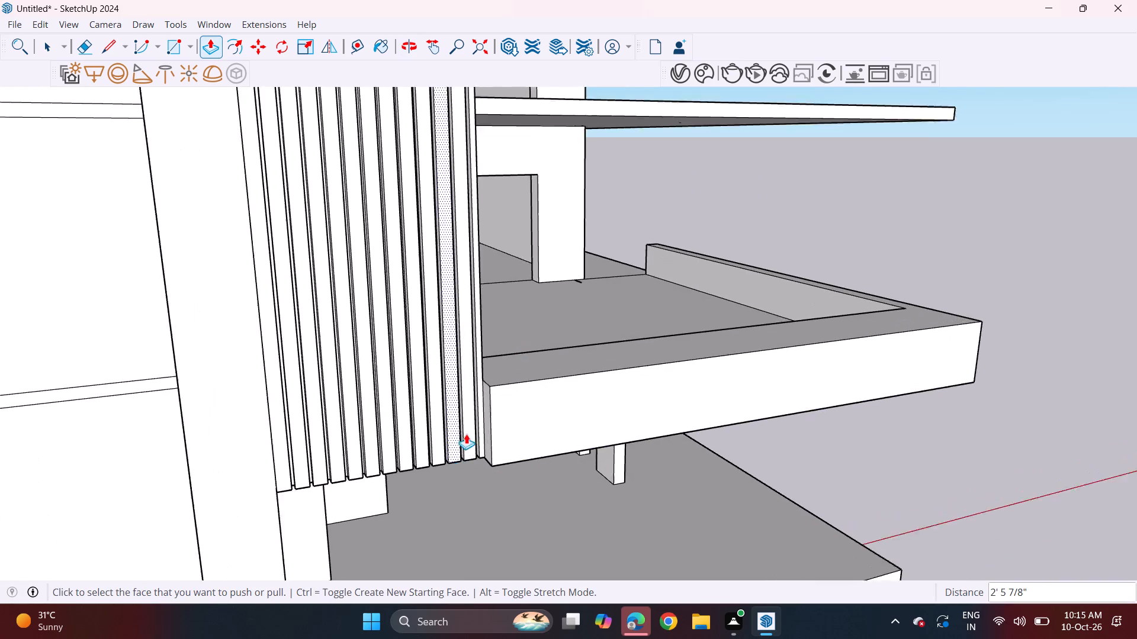
{"action": "scroll", "coordinate": [466, 434], "scroll_direction": "up", "scroll_amount": 2}
{"action": "left_click", "coordinate": [490, 421]}
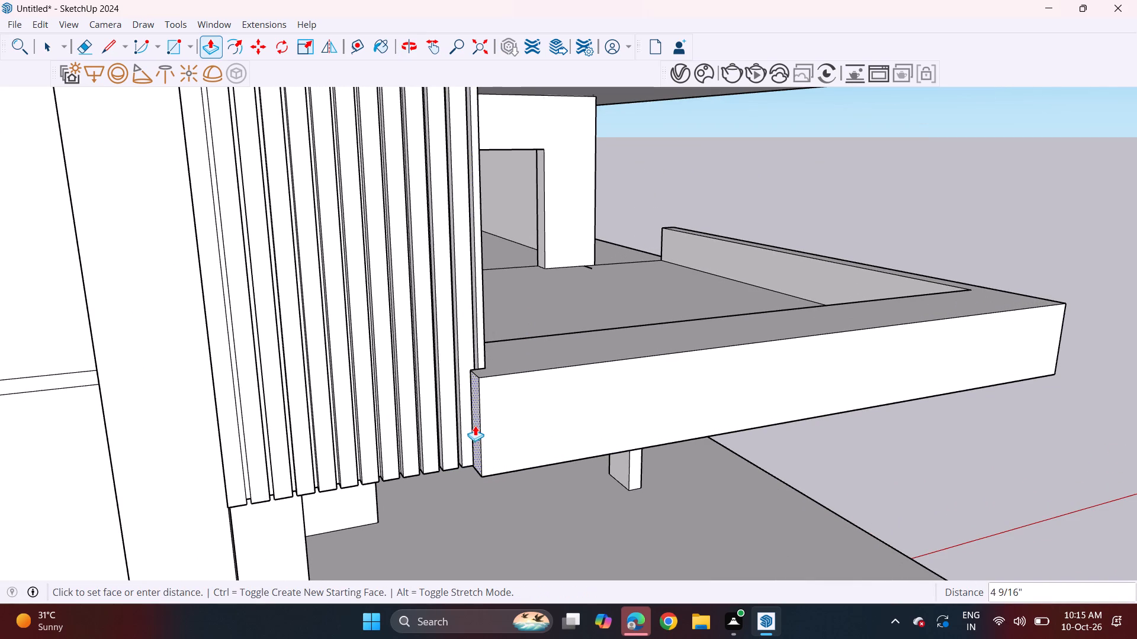
{"action": "left_click", "coordinate": [451, 437]}
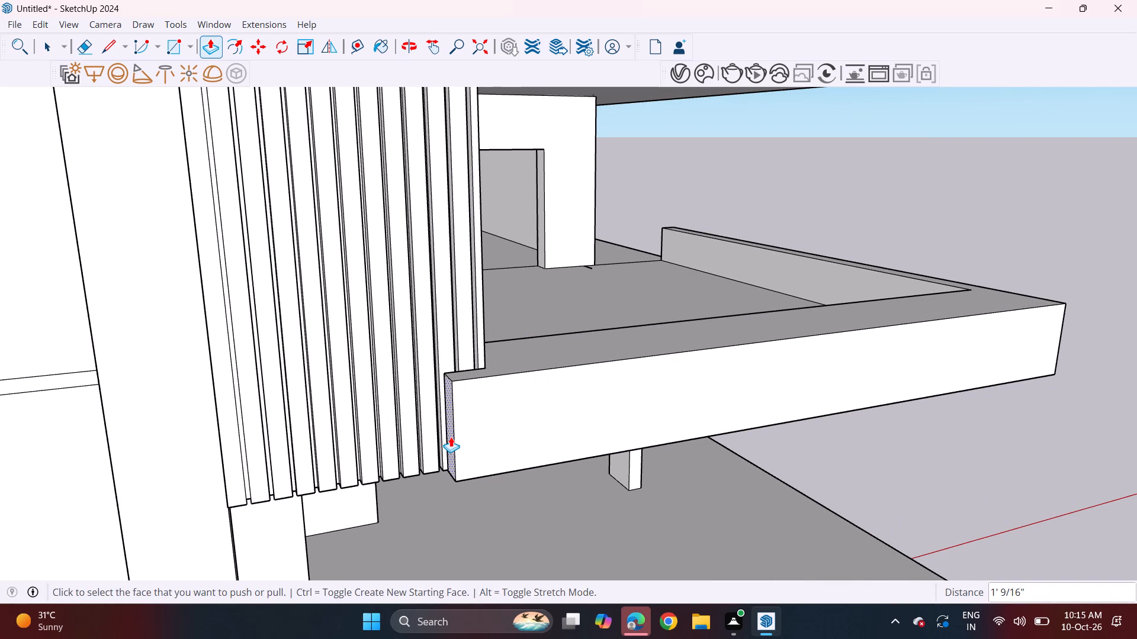
Draw a line across the parapet's top face, front to back, beside the strip panel to mark off its end piece.
{"action": "middle_click_drag", "start_coordinate": [496, 420], "coordinate": [386, 364]}
{"action": "middle_click_drag", "start_coordinate": [413, 351], "coordinate": [395, 475]}
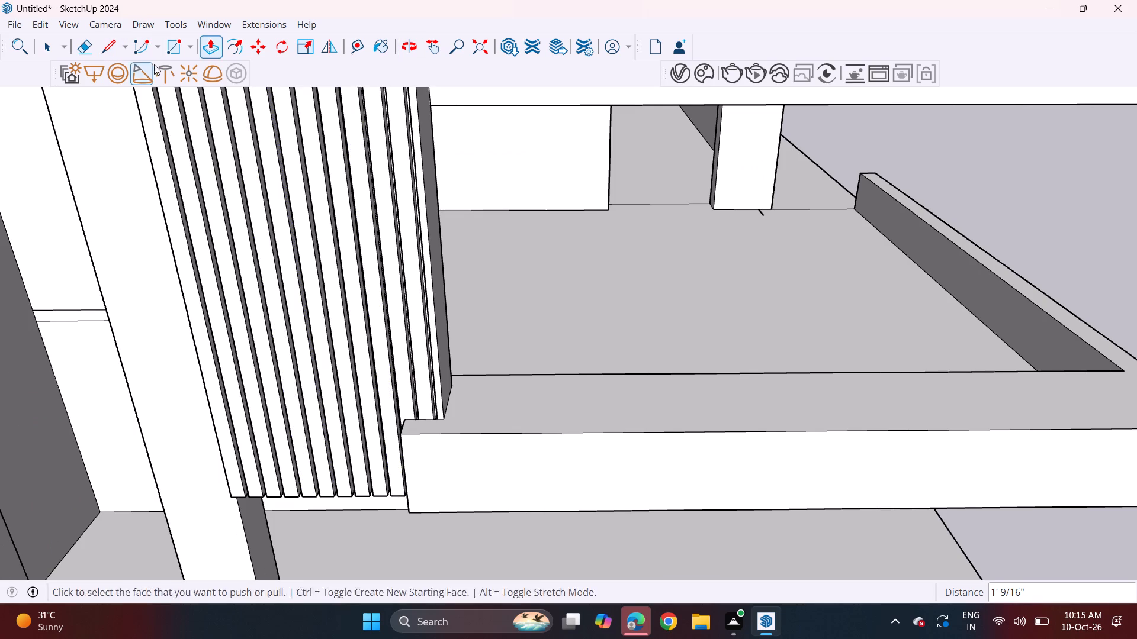
{"action": "left_click", "coordinate": [116, 43]}
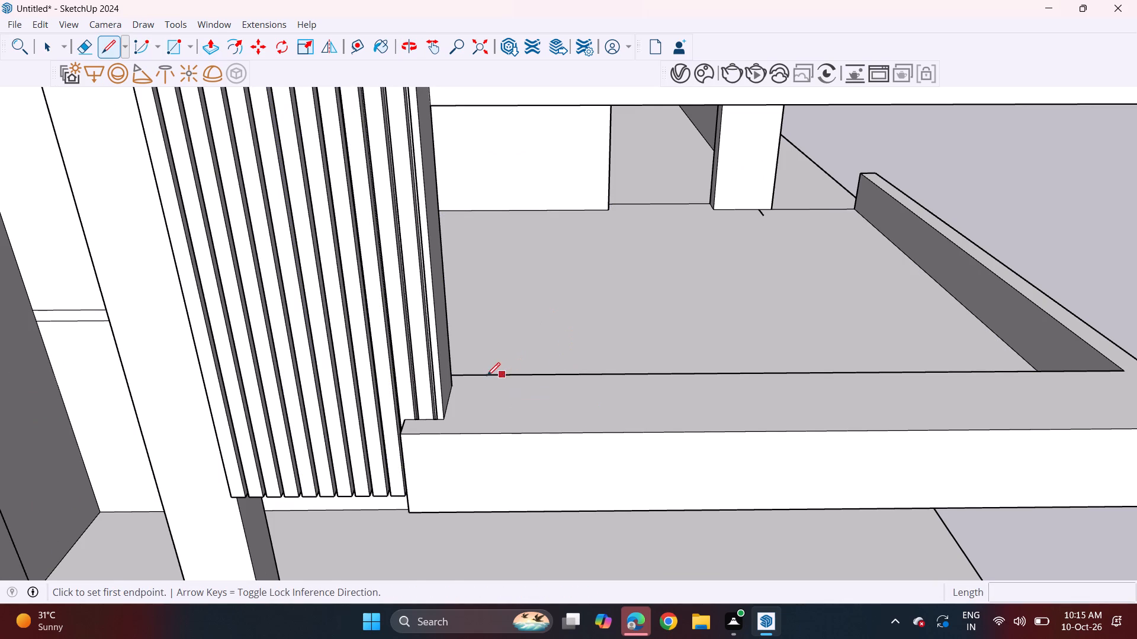
{"action": "left_click", "coordinate": [497, 374]}
{"action": "left_click", "coordinate": [490, 434]}
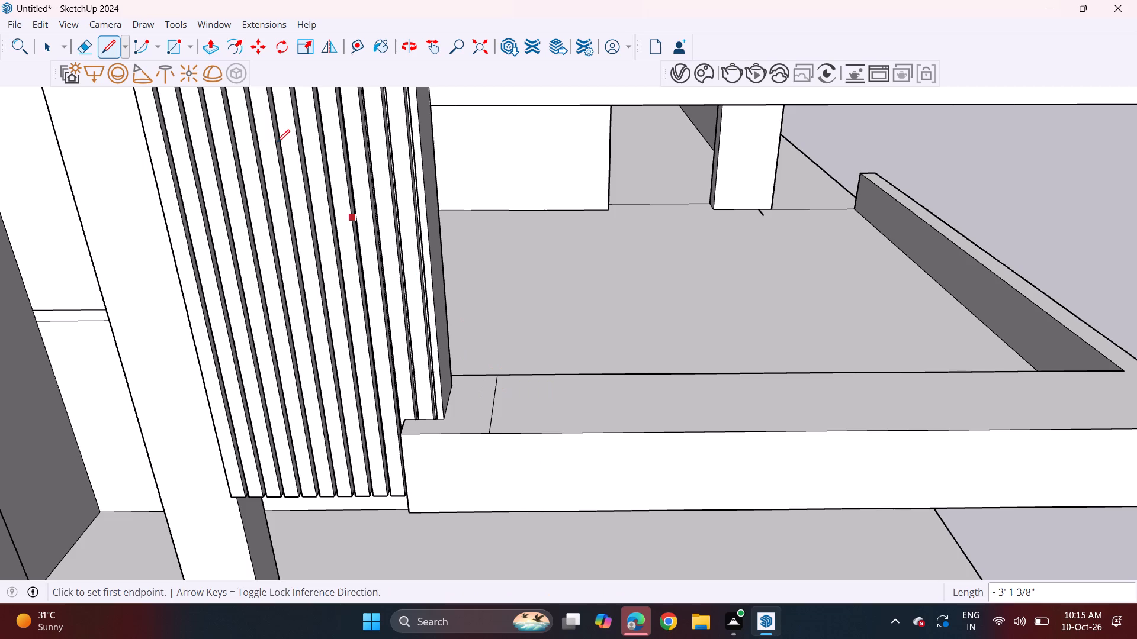
Raise the marked-off end piece of the parapet about 7' 11" into a vertical post beside the strip panel.
{"action": "left_click_drag", "start_coordinate": [210, 47], "coordinate": [225, 53]}
{"action": "left_click", "coordinate": [206, 53]}
{"action": "left_click", "coordinate": [476, 419]}
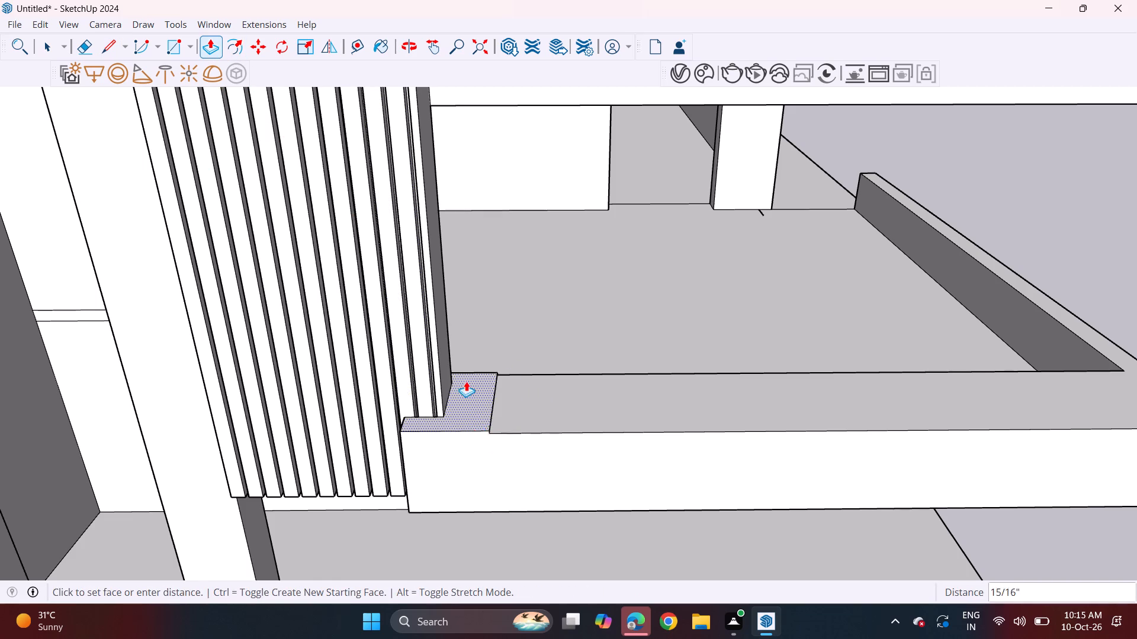
{"action": "scroll", "coordinate": [441, 281], "scroll_direction": "down", "scroll_amount": 8}
{"action": "middle_click_drag", "start_coordinate": [442, 283], "coordinate": [442, 405], "text": "shift"}
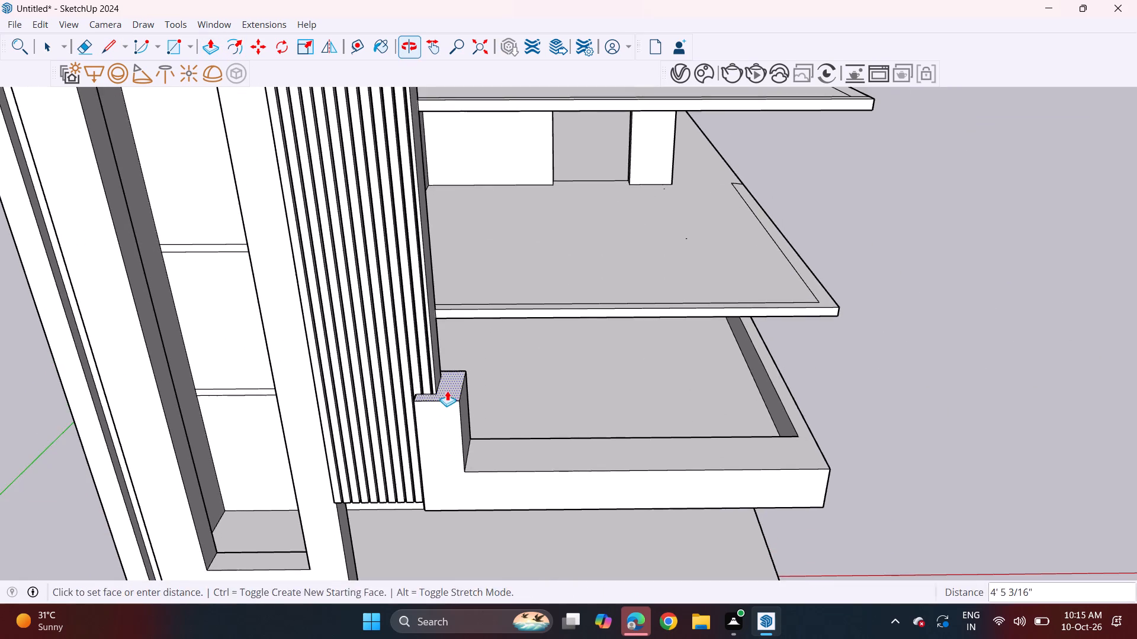
{"action": "middle_click_drag", "start_coordinate": [451, 384], "coordinate": [452, 275]}
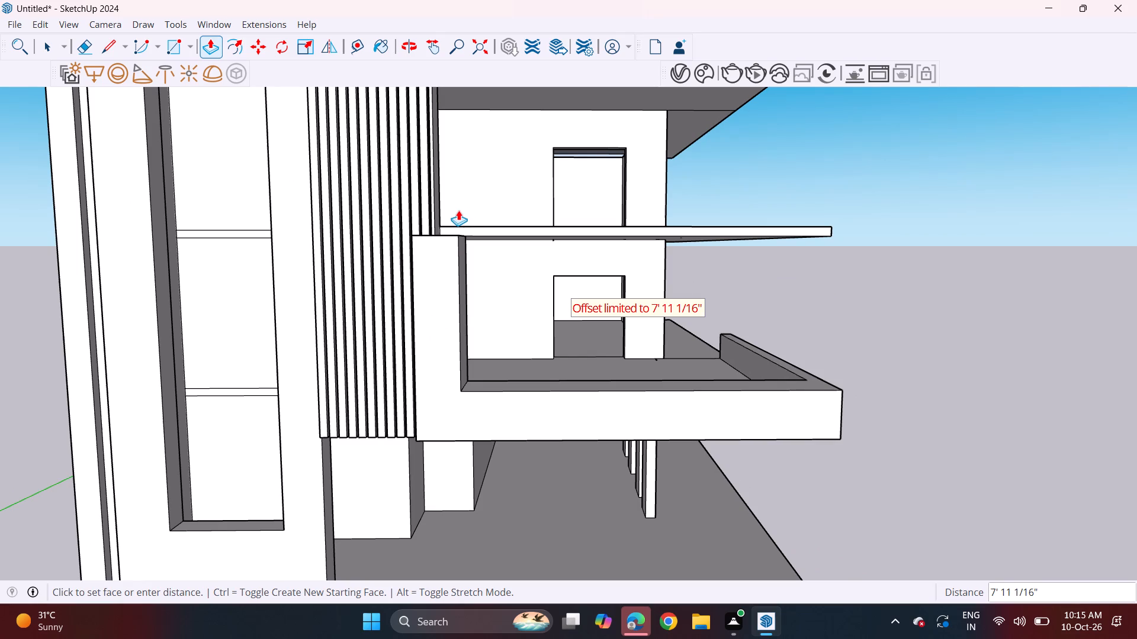
{"action": "middle_click_drag", "start_coordinate": [465, 211], "coordinate": [454, 296]}
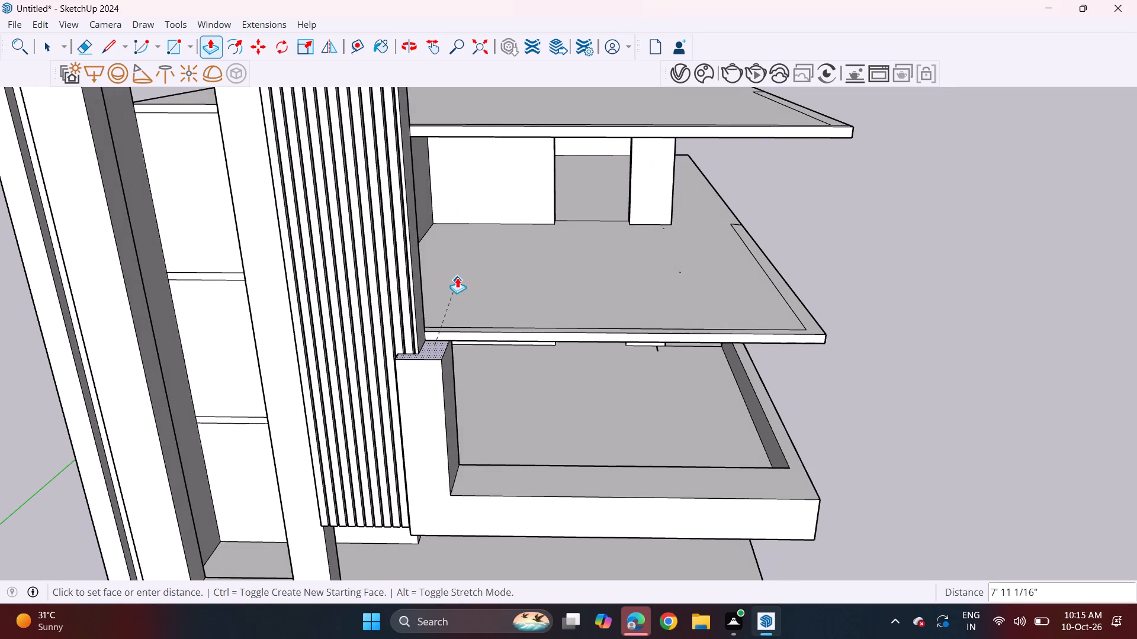
{"action": "left_click", "coordinate": [441, 350]}
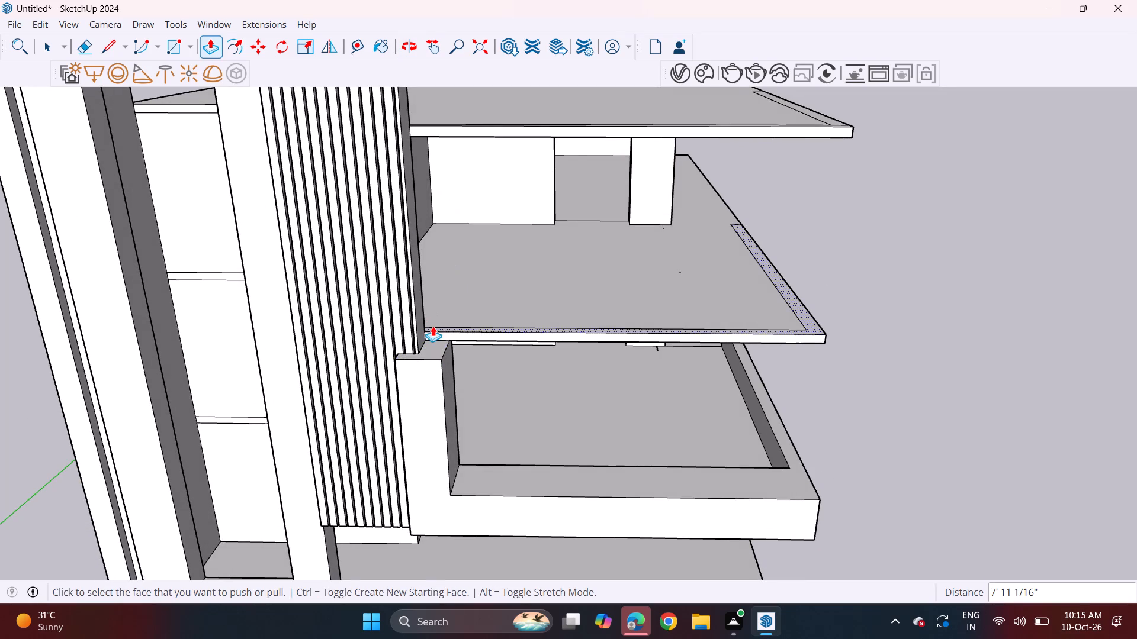
Extend the post upward a further 2' 1" or so, past the next floor slab.
{"action": "left_click", "coordinate": [432, 344]}
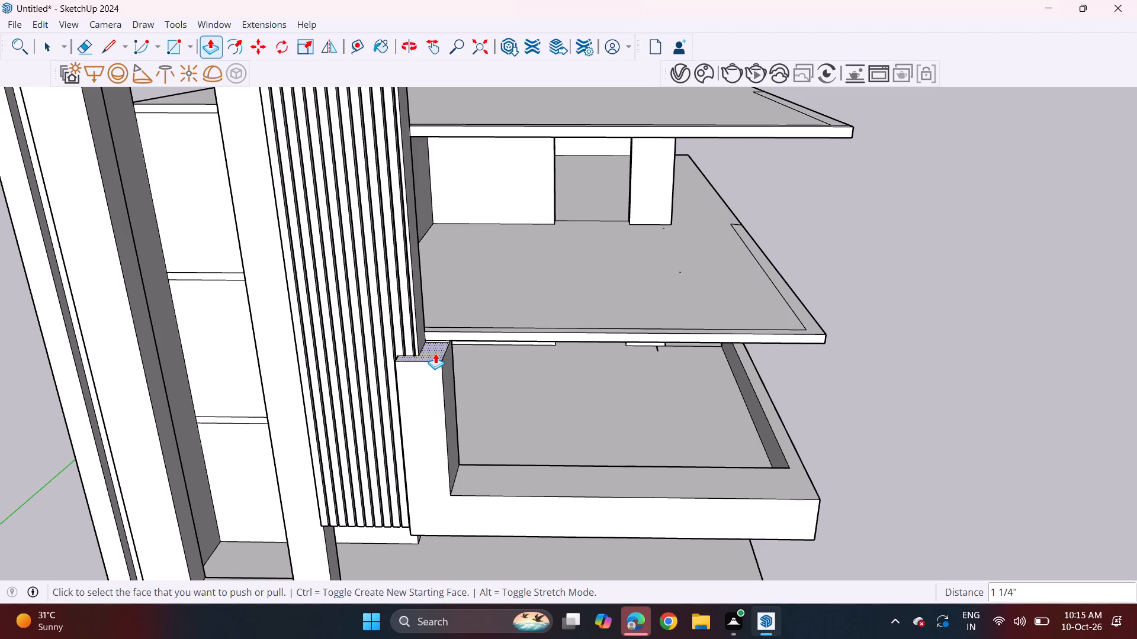
{"action": "key", "text": "ctrl+z"}
{"action": "left_click", "coordinate": [434, 349]}
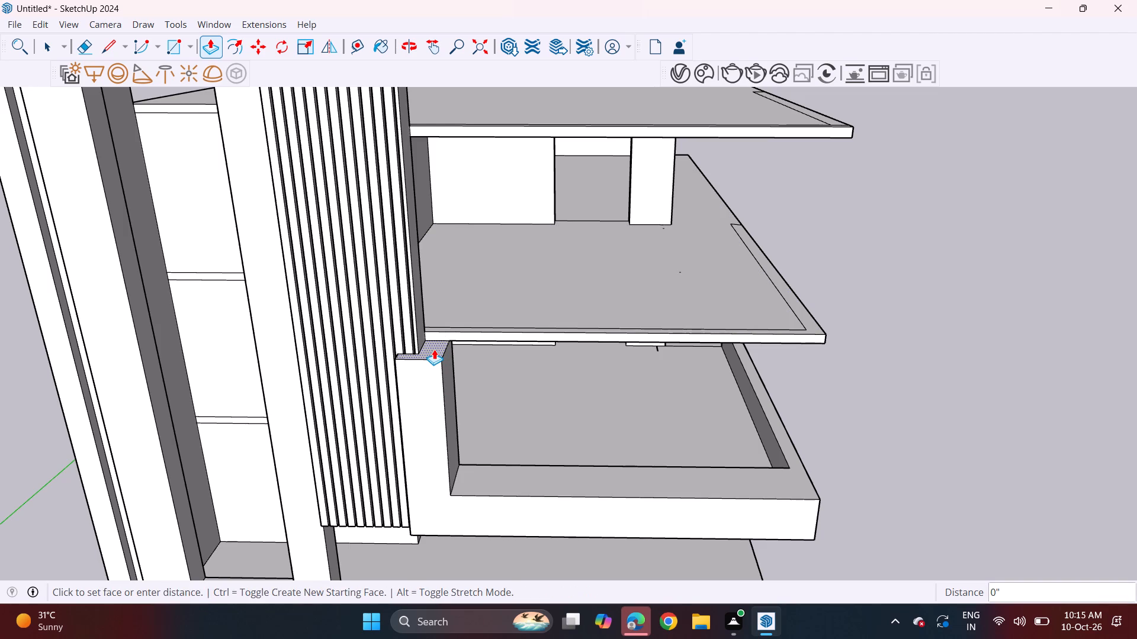
{"action": "middle_click_drag", "start_coordinate": [437, 306], "coordinate": [451, 226]}
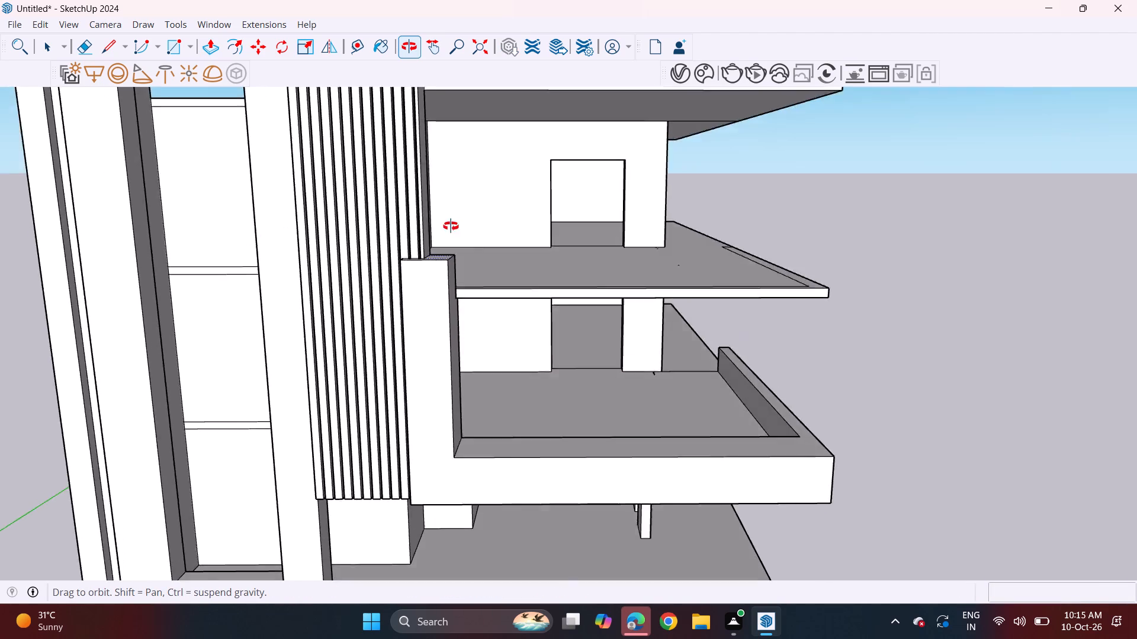
{"action": "middle_click_drag", "start_coordinate": [451, 226], "coordinate": [454, 210]}
{"action": "middle_click", "coordinate": [454, 210]}
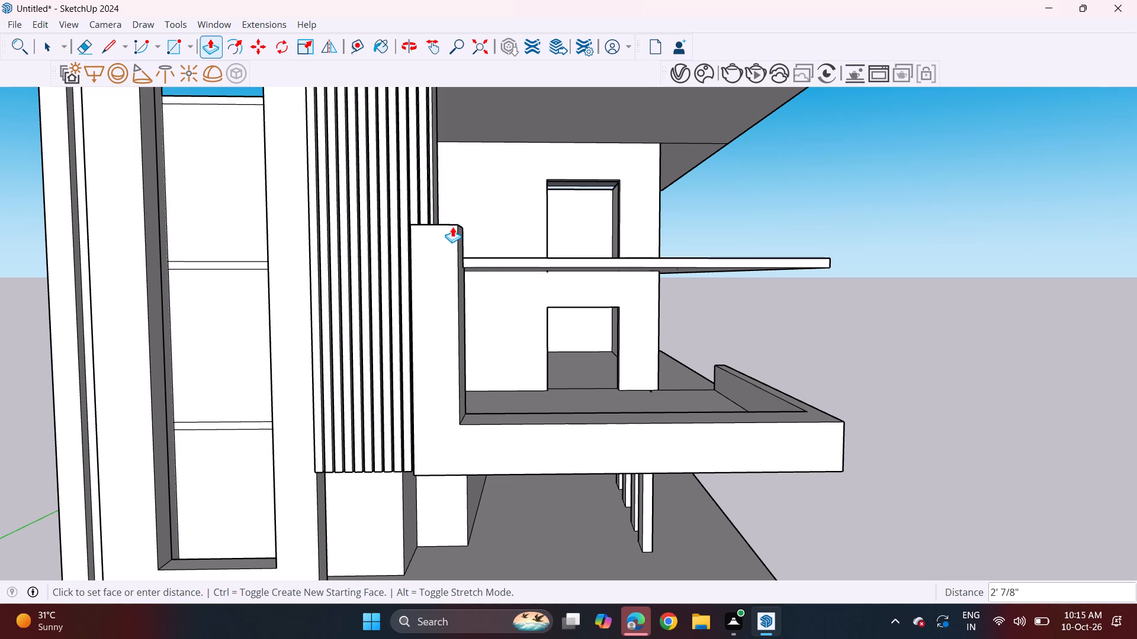
{"action": "left_click", "coordinate": [452, 224]}
Lower the top of the parapet between the post and the outer side by about 10 1/4".
{"action": "middle_click_drag", "start_coordinate": [557, 425], "coordinate": [446, 541]}
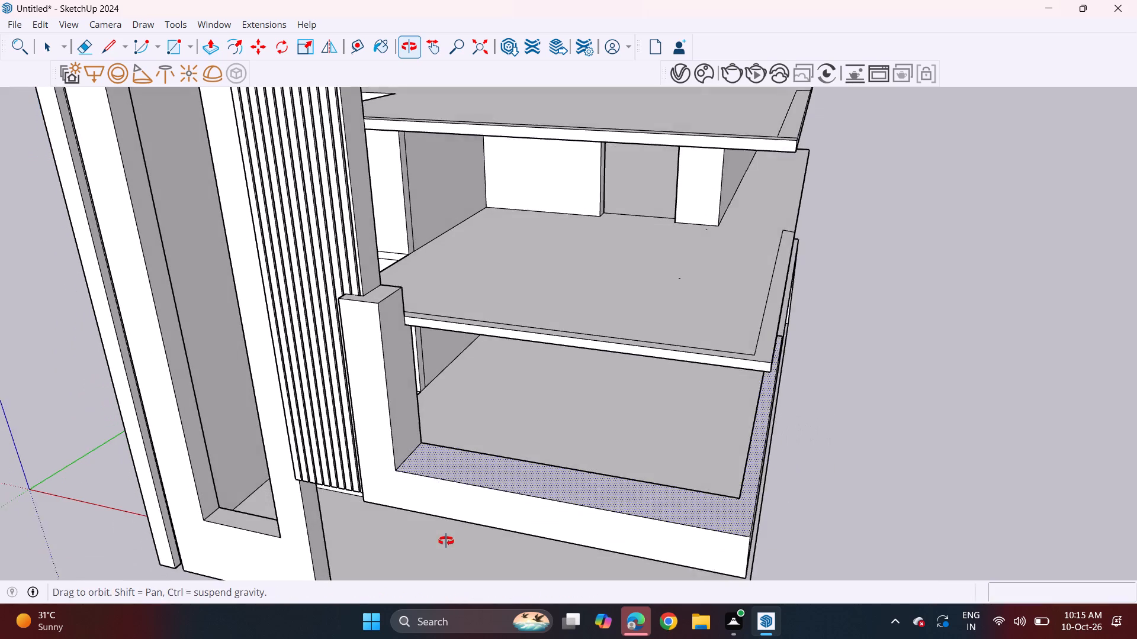
{"action": "middle_click_drag", "start_coordinate": [446, 541], "coordinate": [445, 544]}
{"action": "left_click", "coordinate": [493, 480]}
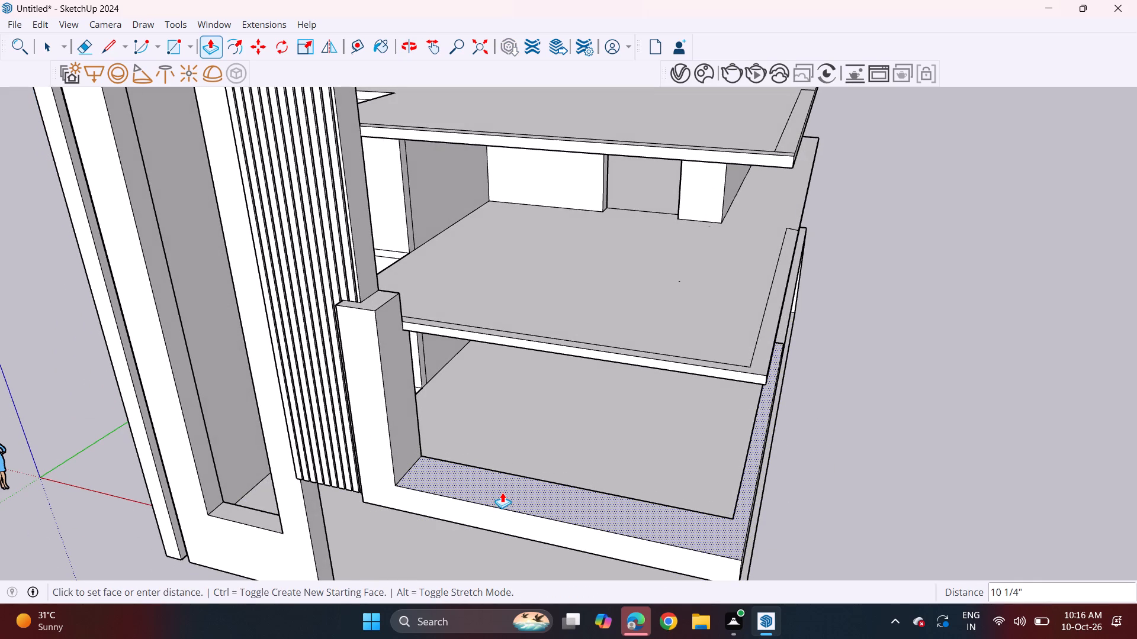
{"action": "left_click", "coordinate": [502, 492]}
Draw a line about 2' 6" long across the post's inner side face, level with the bottom edge of the upper slab.
{"action": "middle_click_drag", "start_coordinate": [540, 475], "coordinate": [635, 331]}
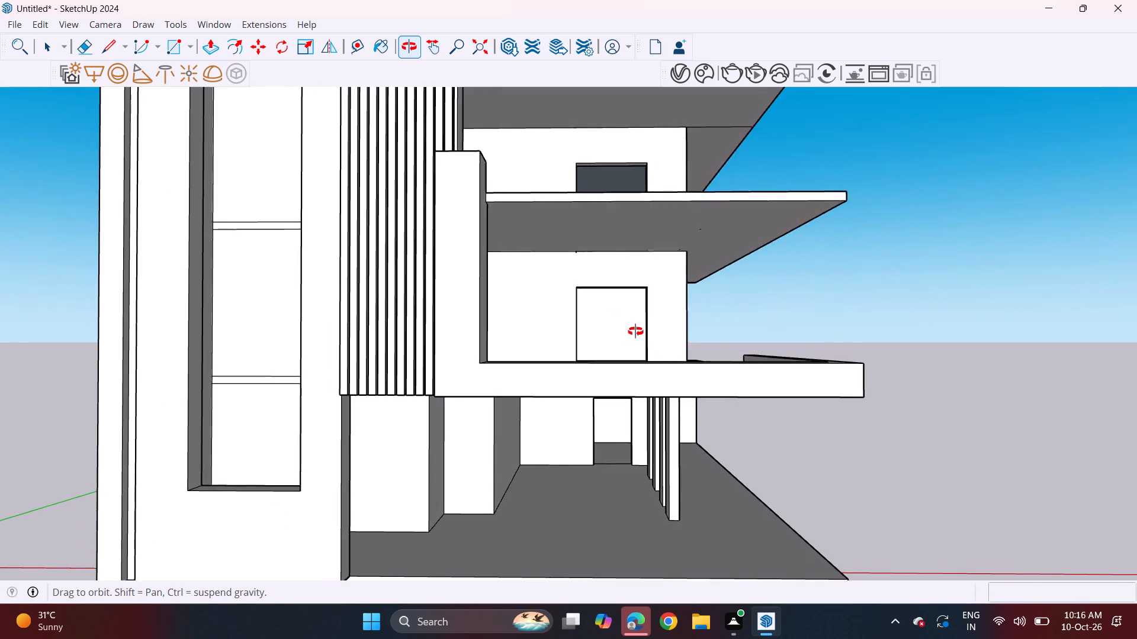
{"action": "middle_click_drag", "start_coordinate": [635, 331], "coordinate": [623, 319]}
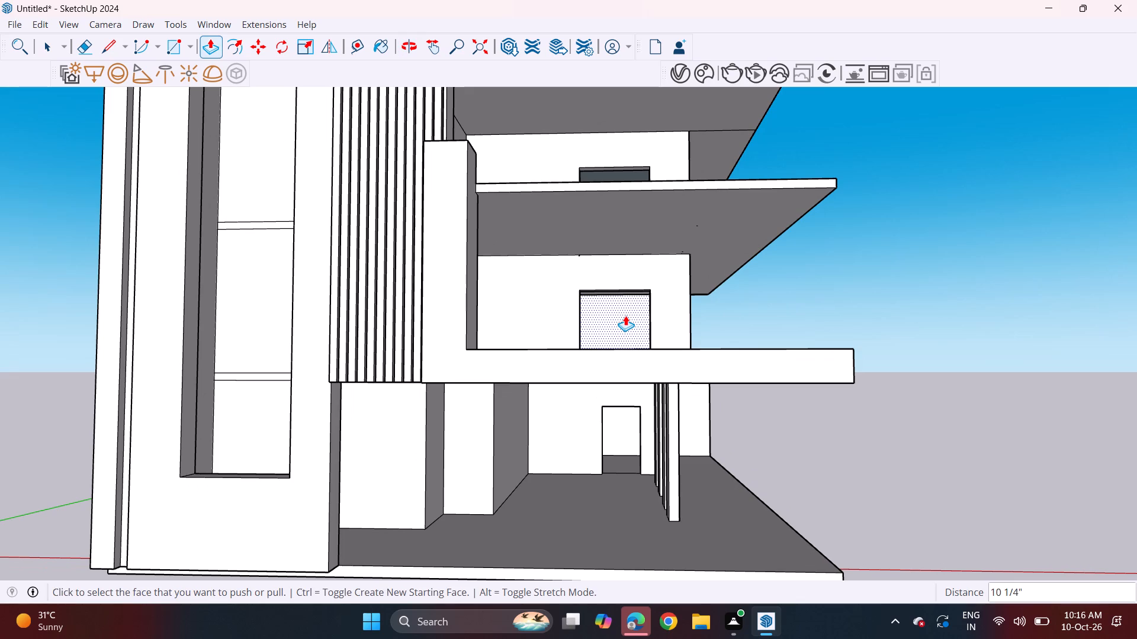
{"action": "middle_click_drag", "start_coordinate": [600, 199], "coordinate": [477, 315]}
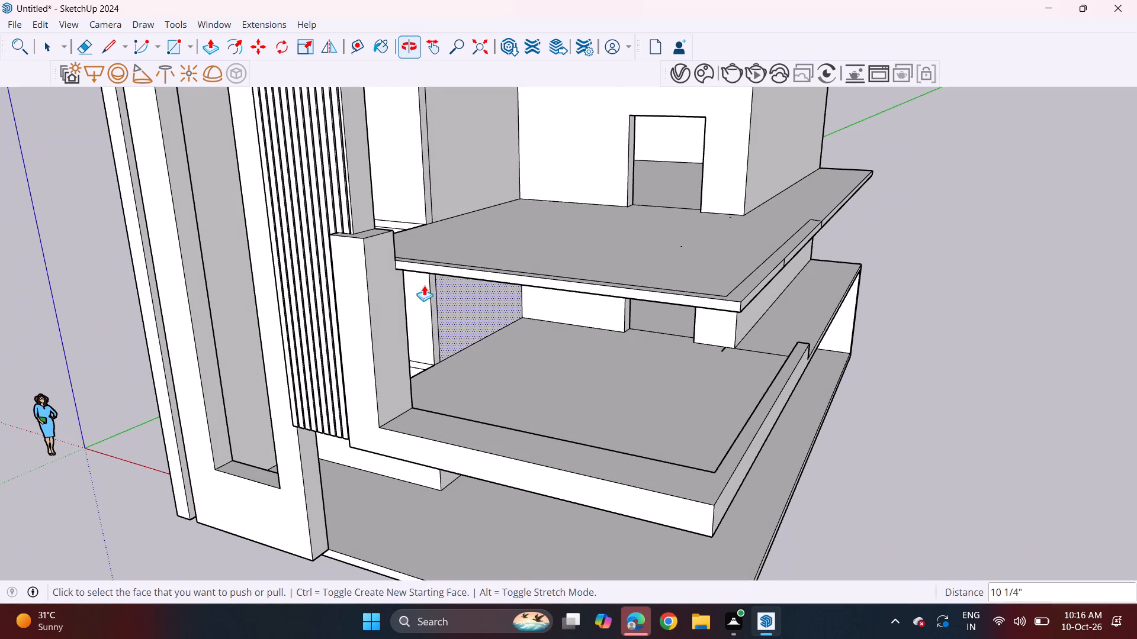
{"action": "left_click", "coordinate": [115, 50]}
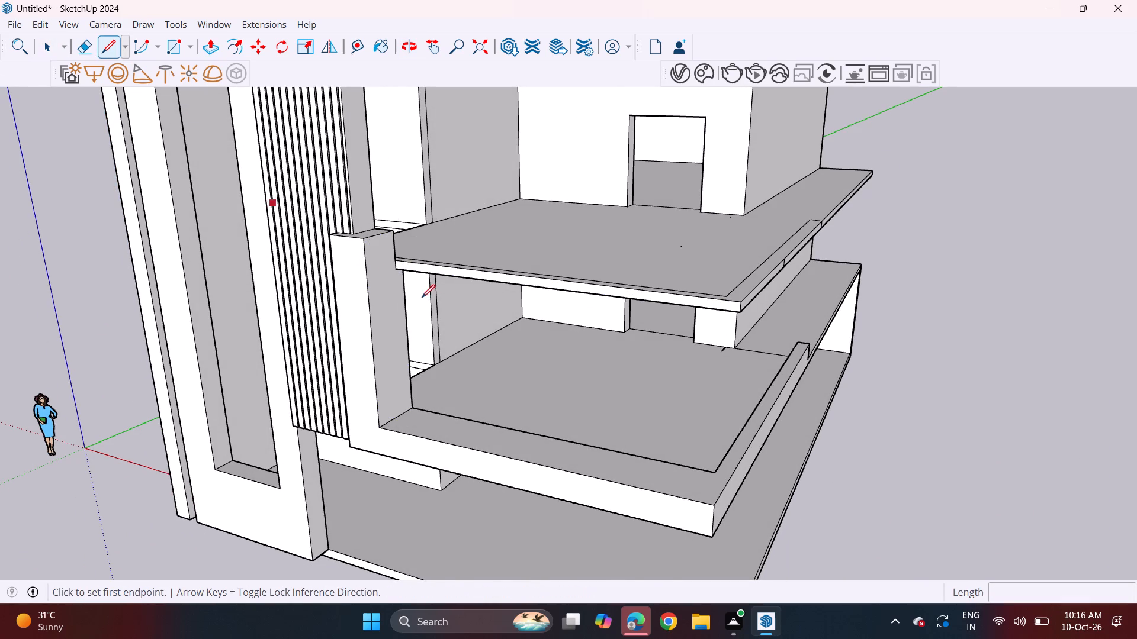
{"action": "scroll", "coordinate": [429, 295], "scroll_direction": "up", "scroll_amount": 4}
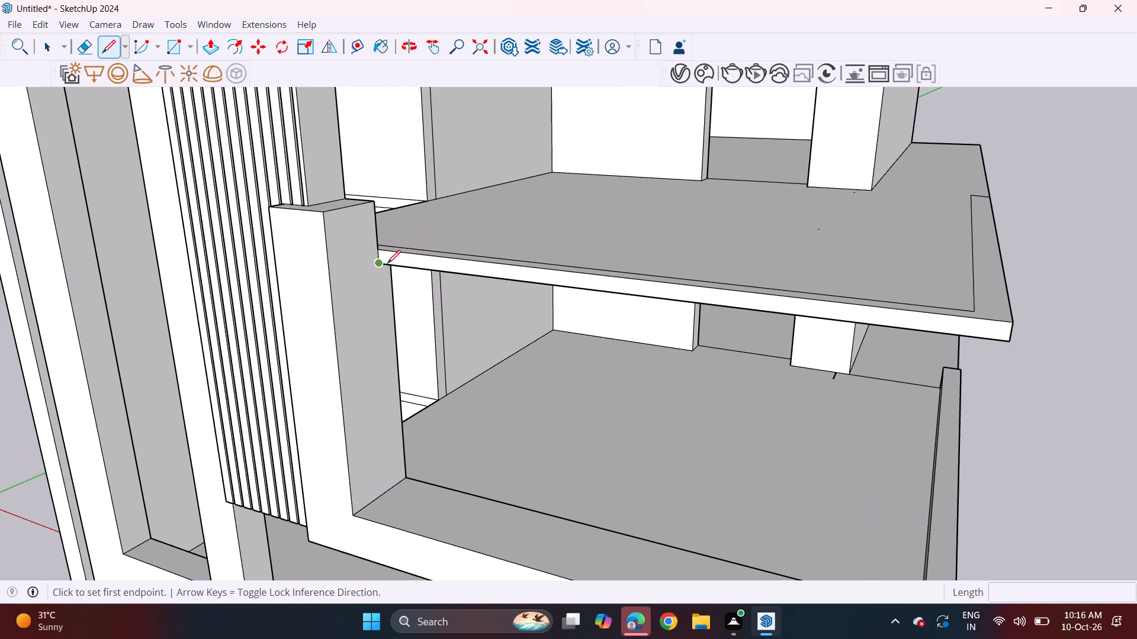
{"action": "left_click", "coordinate": [387, 263]}
{"action": "left_click", "coordinate": [326, 277]}
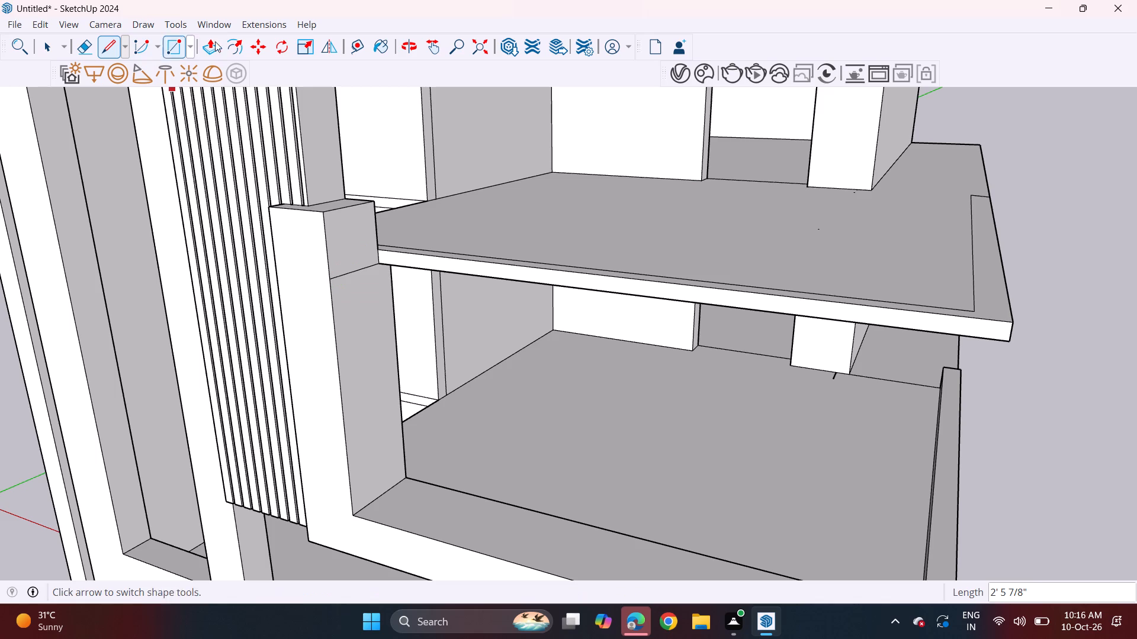
Pull the post's upper inner face about 19' 7 1/2" along the slab's front edge to form a horizontal beam.
{"action": "left_click", "coordinate": [212, 48]}
{"action": "left_click", "coordinate": [354, 245]}
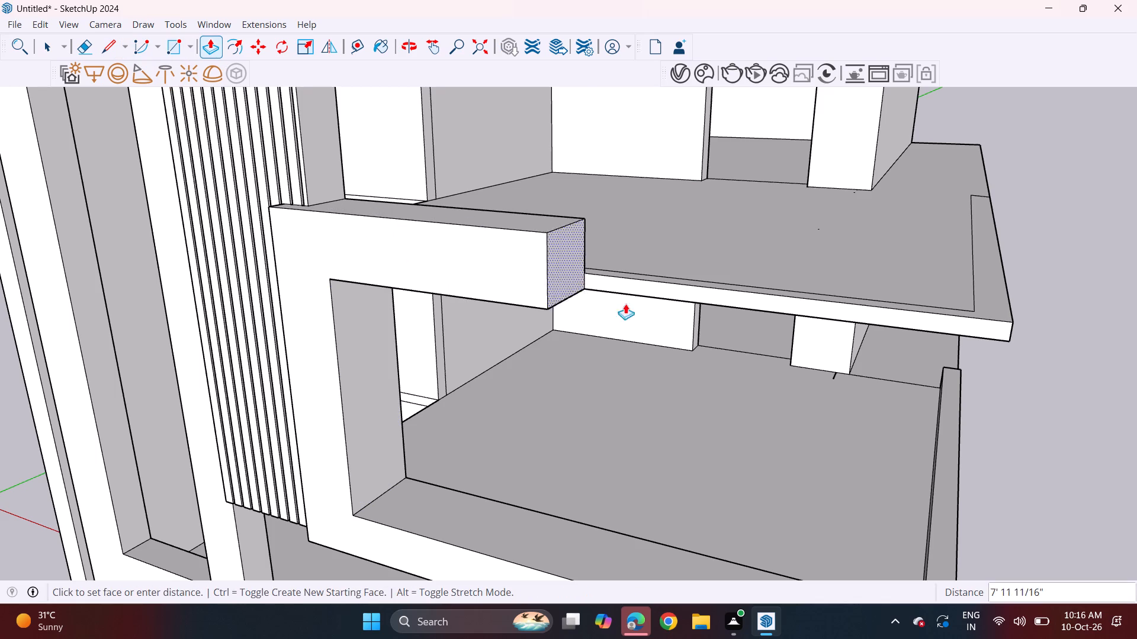
{"action": "middle_click_drag", "start_coordinate": [916, 343], "coordinate": [647, 386]}
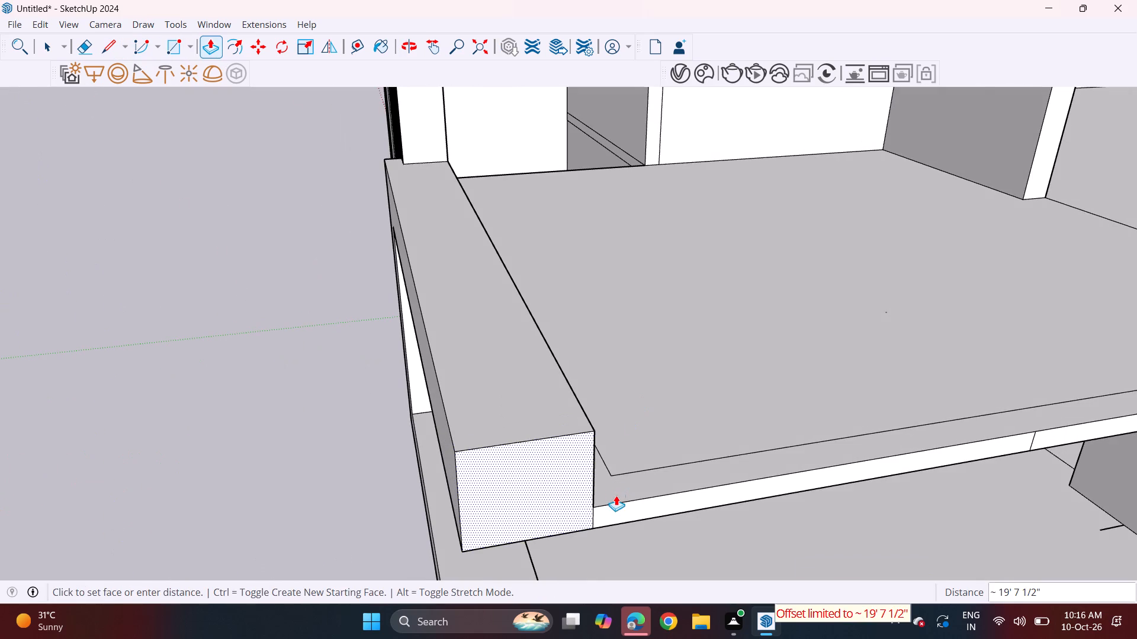
{"action": "left_click", "coordinate": [616, 501]}
{"action": "middle_click_drag", "start_coordinate": [498, 497], "coordinate": [815, 366]}
{"action": "scroll", "coordinate": [702, 385], "scroll_direction": "down", "scroll_amount": 7}
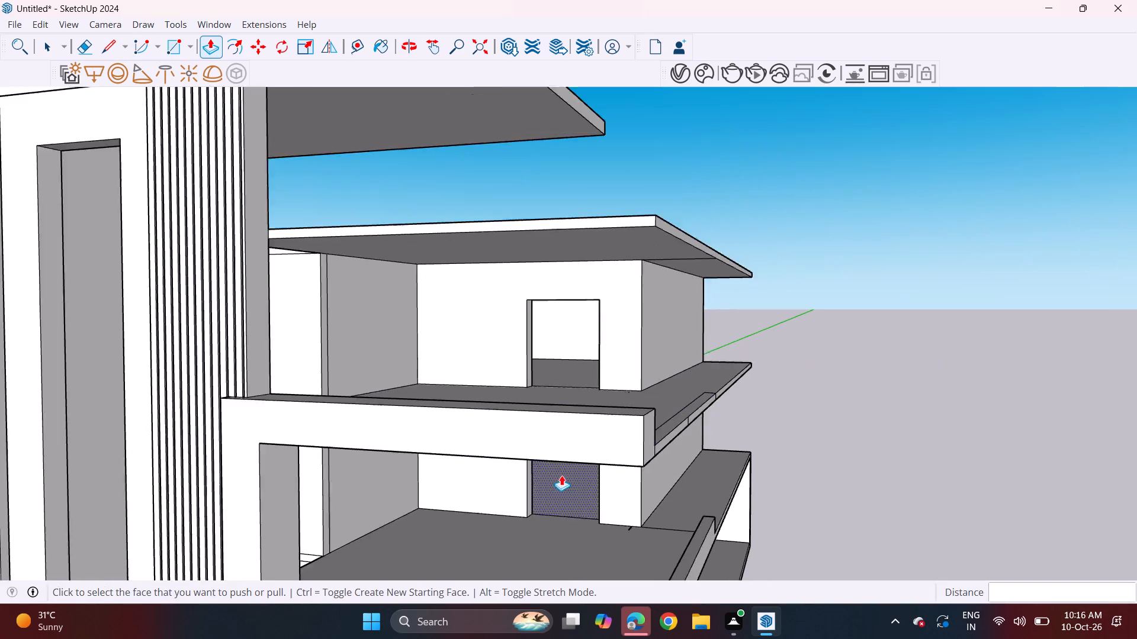
Draw a 7 1/2" line from the slab outline's corner to the new beam and a 1' 8 5/16" vertical line up its inner face.
{"action": "middle_click_drag", "start_coordinate": [550, 463], "coordinate": [596, 409]}
{"action": "scroll", "coordinate": [582, 423], "scroll_direction": "down", "scroll_amount": 3}
{"action": "middle_click_drag", "start_coordinate": [533, 457], "coordinate": [610, 446]}
{"action": "scroll", "coordinate": [576, 466], "scroll_direction": "down", "scroll_amount": 2}
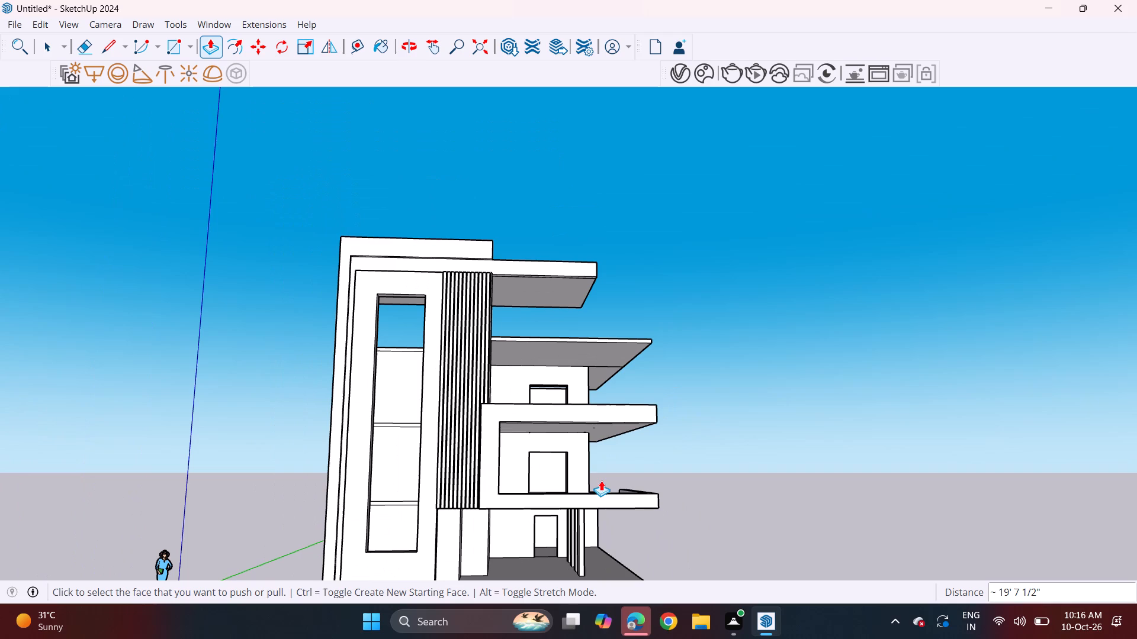
{"action": "middle_click_drag", "start_coordinate": [673, 413], "coordinate": [339, 607]}
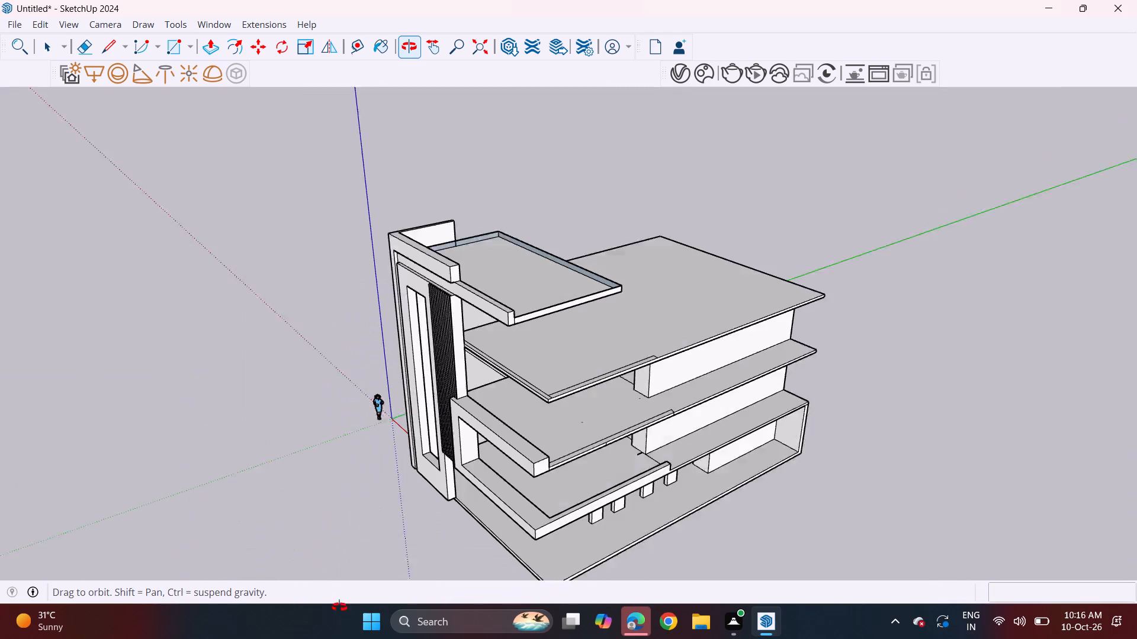
{"action": "middle_click_drag", "start_coordinate": [339, 607], "coordinate": [338, 587]}
{"action": "middle_click_drag", "start_coordinate": [598, 434], "coordinate": [298, 472]}
{"action": "scroll", "coordinate": [448, 396], "scroll_direction": "up", "scroll_amount": 4}
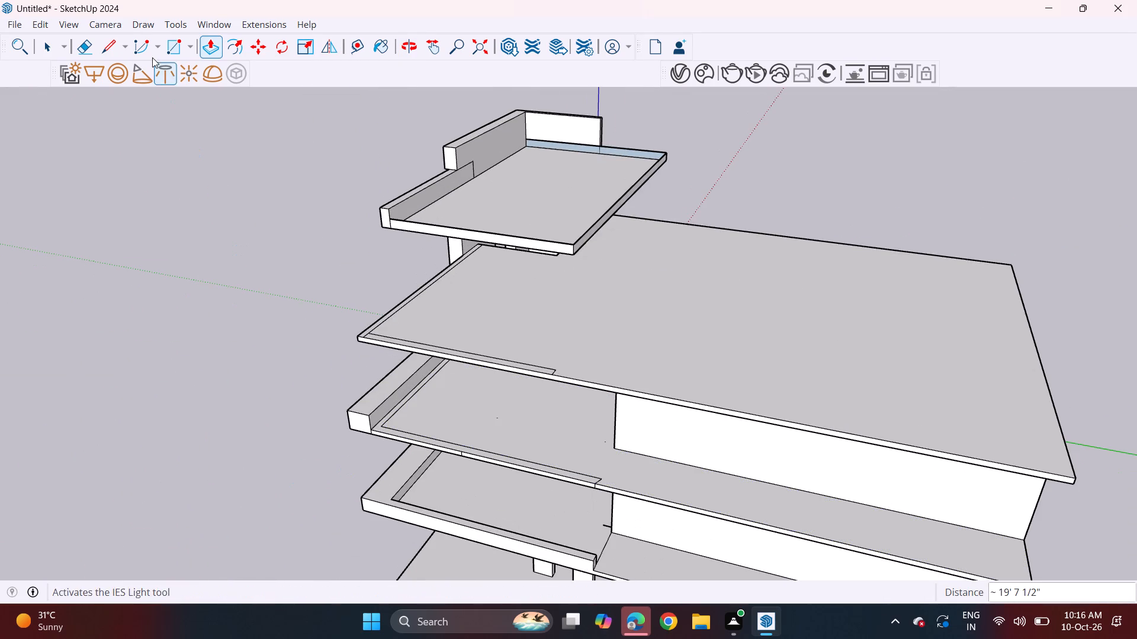
{"action": "left_click_drag", "start_coordinate": [120, 51], "coordinate": [119, 57]}
{"action": "scroll", "coordinate": [352, 434], "scroll_direction": "up", "scroll_amount": 3}
{"action": "scroll", "coordinate": [419, 424], "scroll_direction": "up", "scroll_amount": 5}
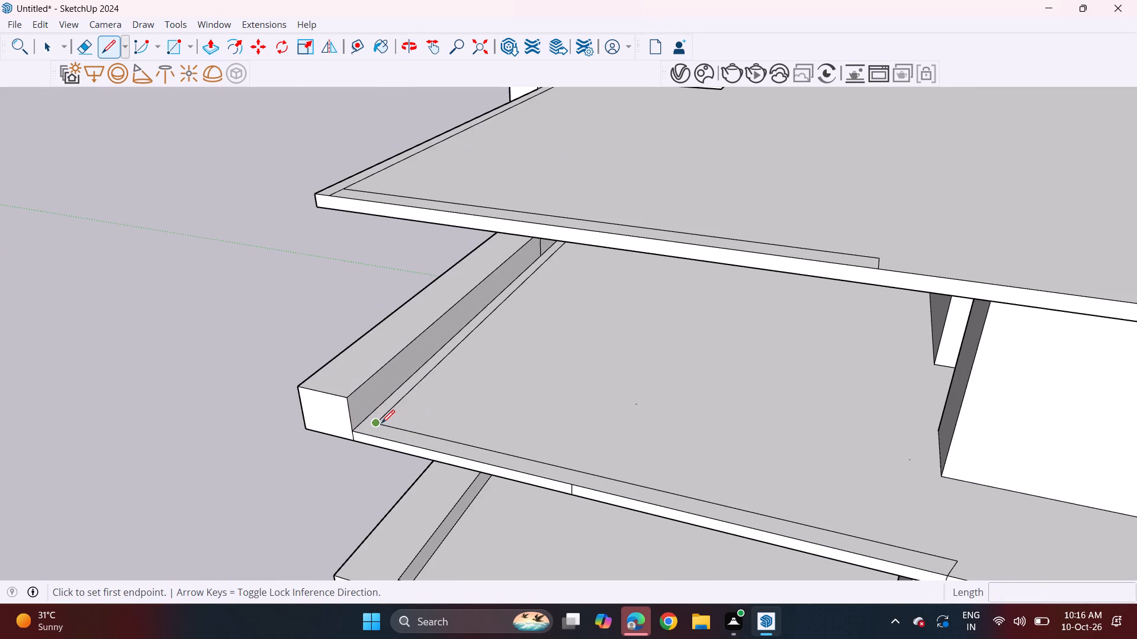
{"action": "left_click", "coordinate": [381, 423]}
{"action": "left_click", "coordinate": [365, 422]}
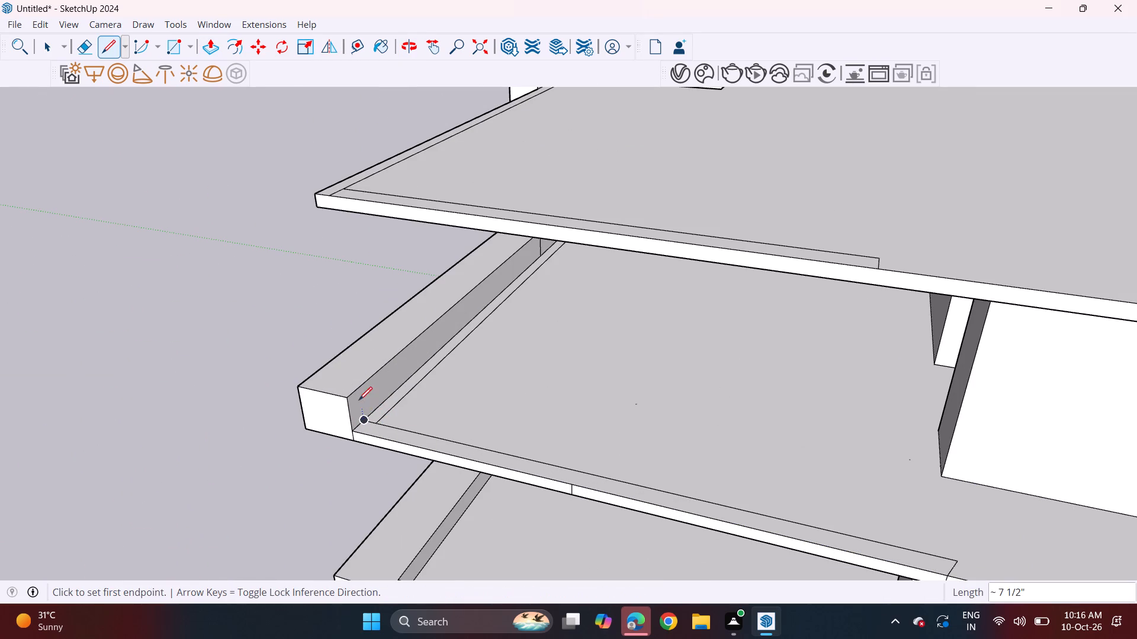
{"action": "left_click", "coordinate": [358, 392]}
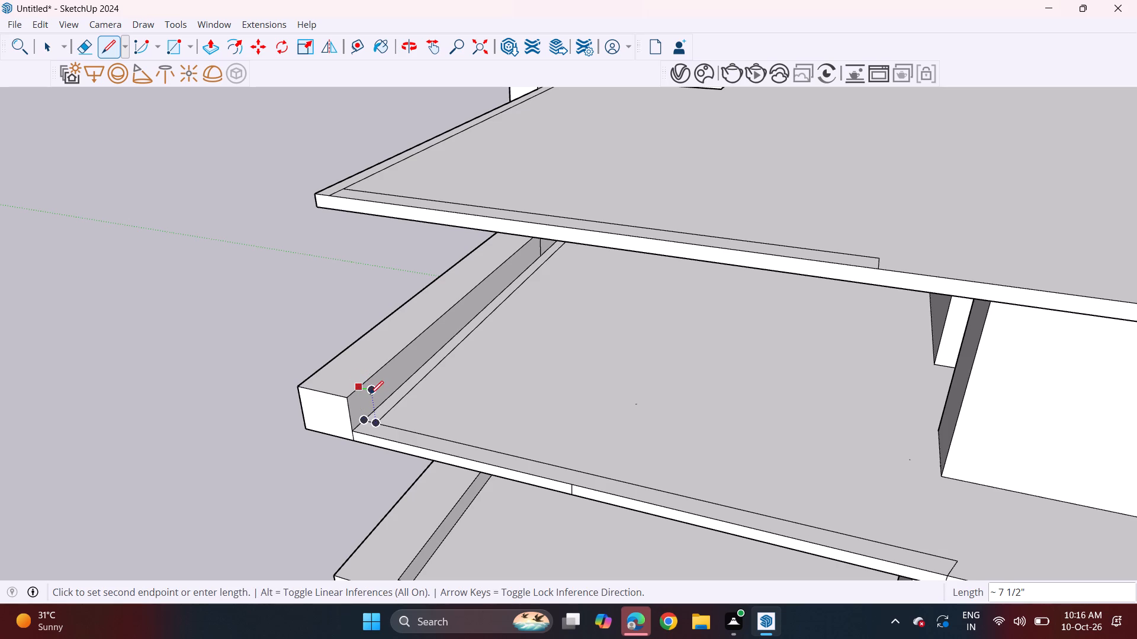
{"action": "left_click_drag", "start_coordinate": [361, 386], "coordinate": [361, 392]}
{"action": "left_click", "coordinate": [362, 415]}
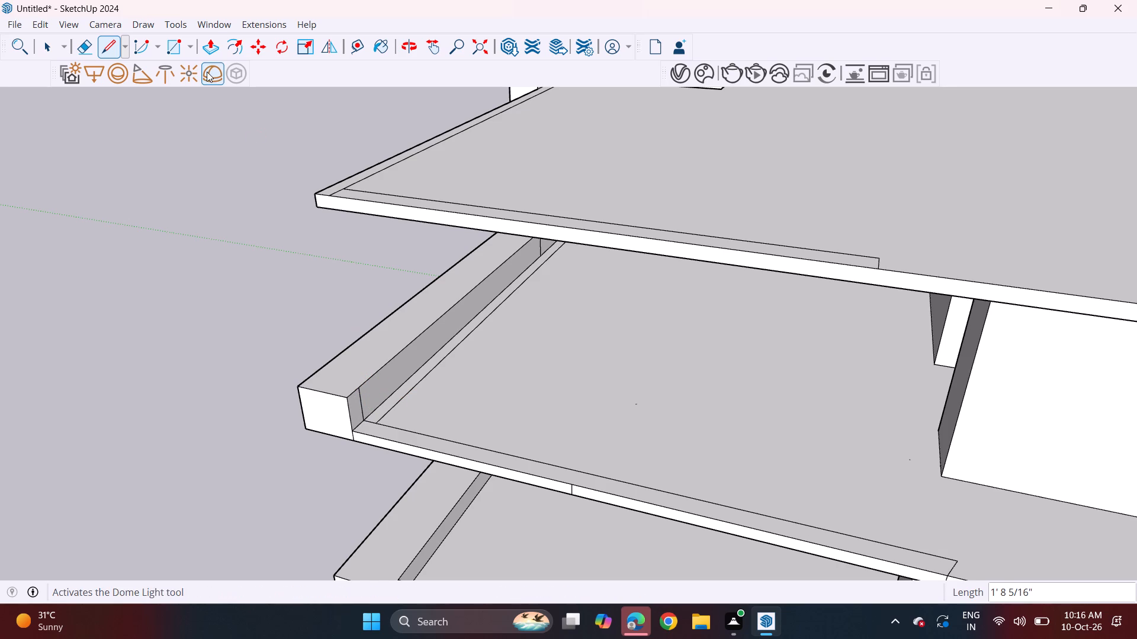
Pull the narrow end strip of the beam's inner face about 23' 4" along the slab's side edge to form the side parapet.
{"action": "left_click_drag", "start_coordinate": [215, 52], "coordinate": [223, 64]}
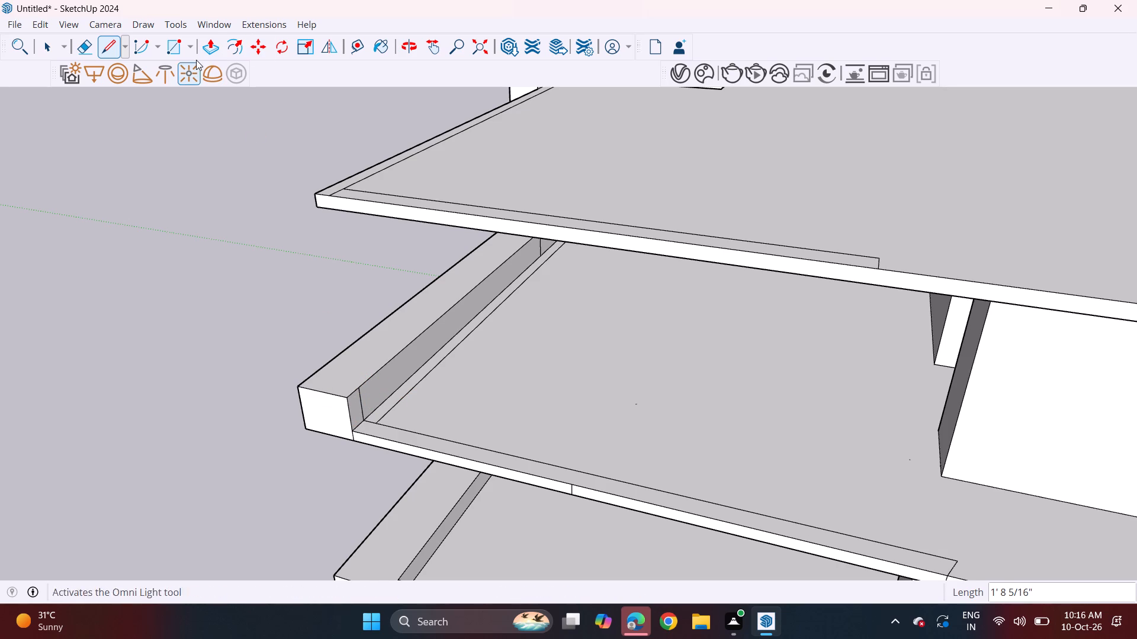
{"action": "left_click", "coordinate": [208, 52]}
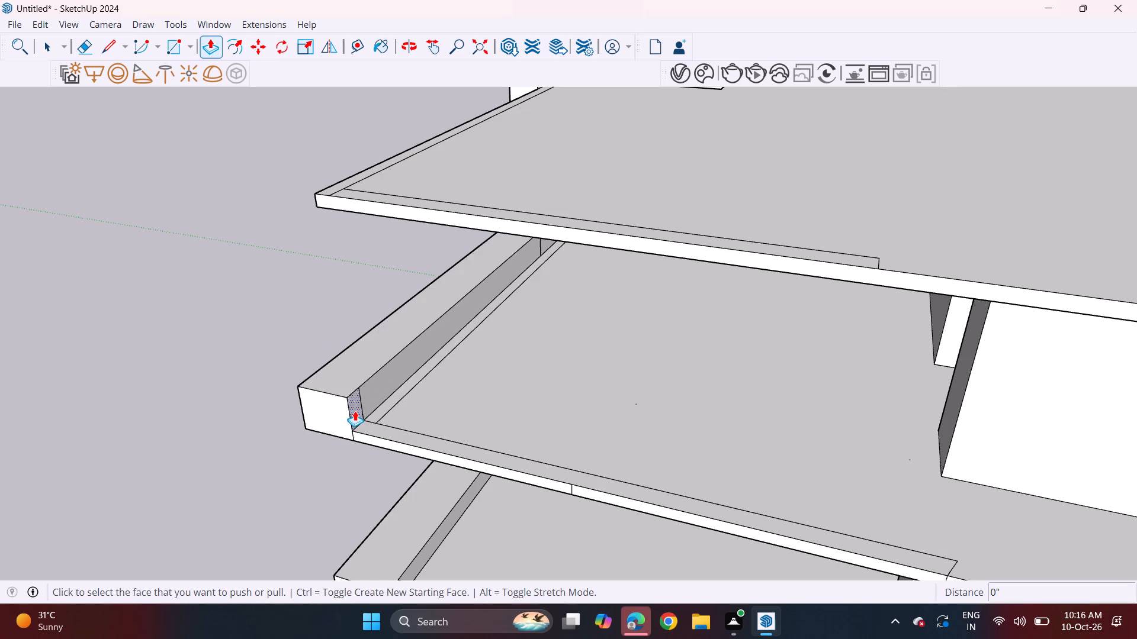
{"action": "left_click", "coordinate": [355, 411]}
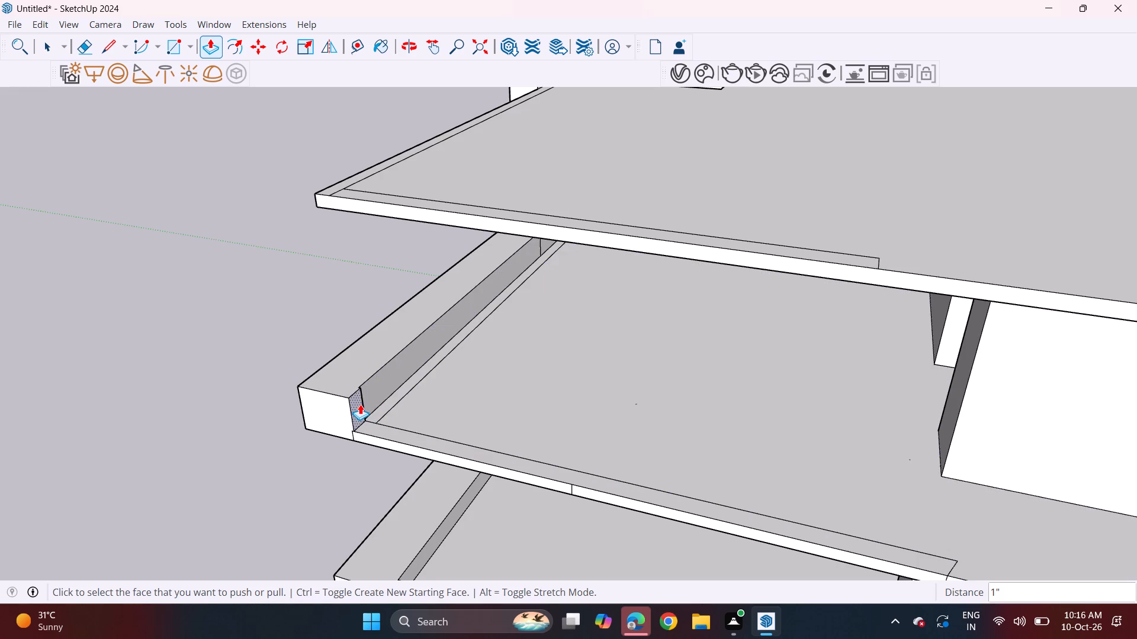
{"action": "left_click", "coordinate": [360, 404]}
{"action": "scroll", "coordinate": [772, 508], "scroll_direction": "down", "scroll_amount": 3}
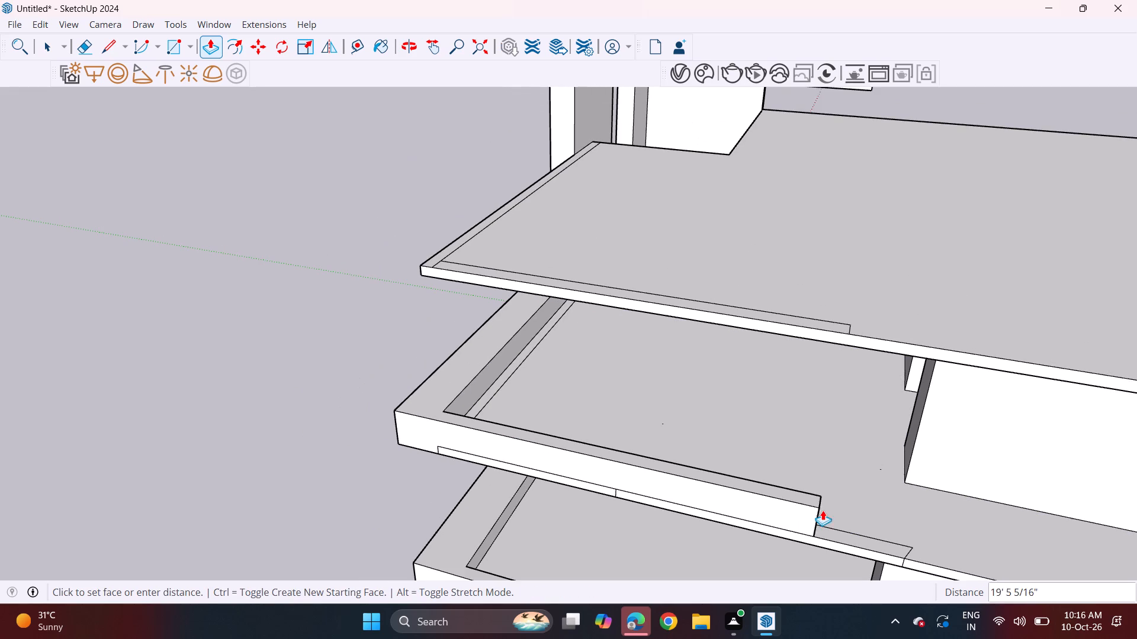
{"action": "left_click", "coordinate": [916, 541]}
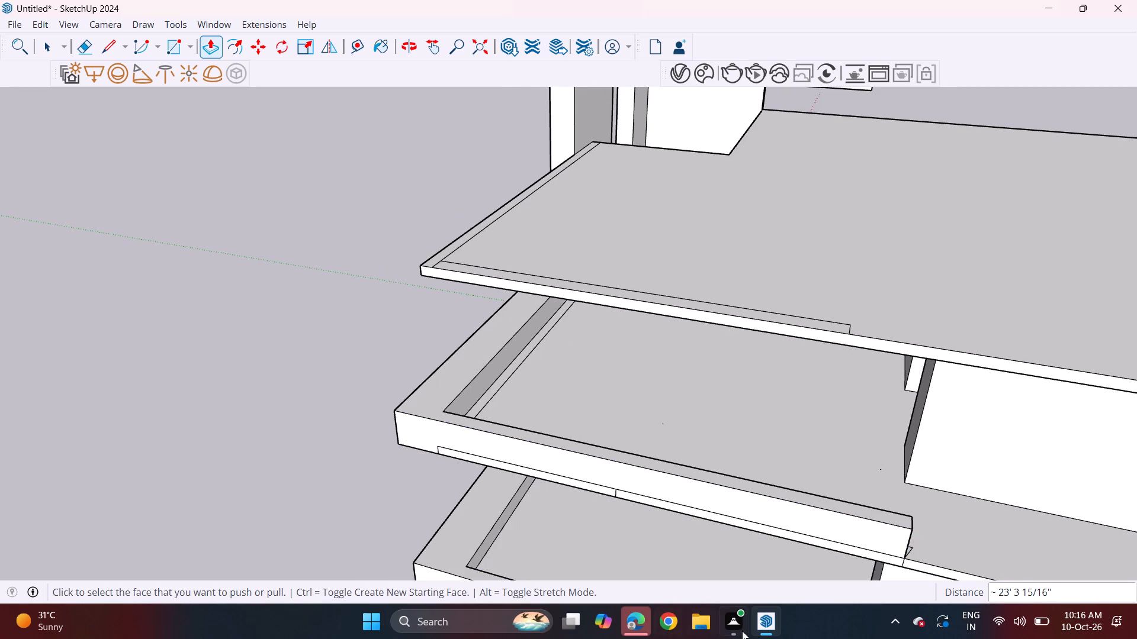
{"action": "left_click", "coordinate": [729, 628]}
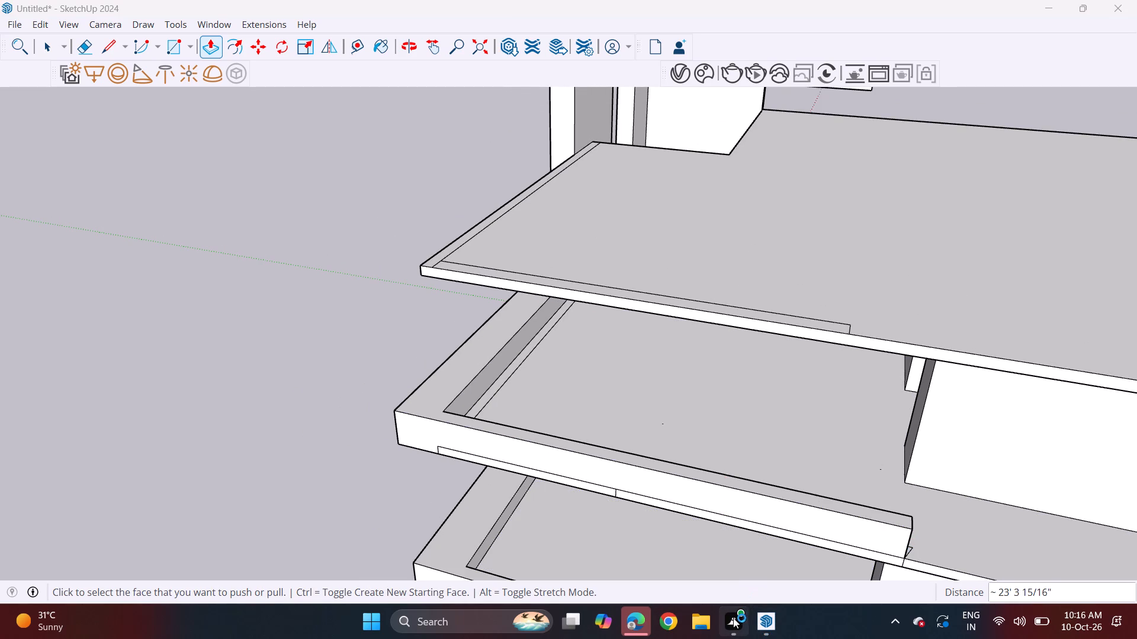
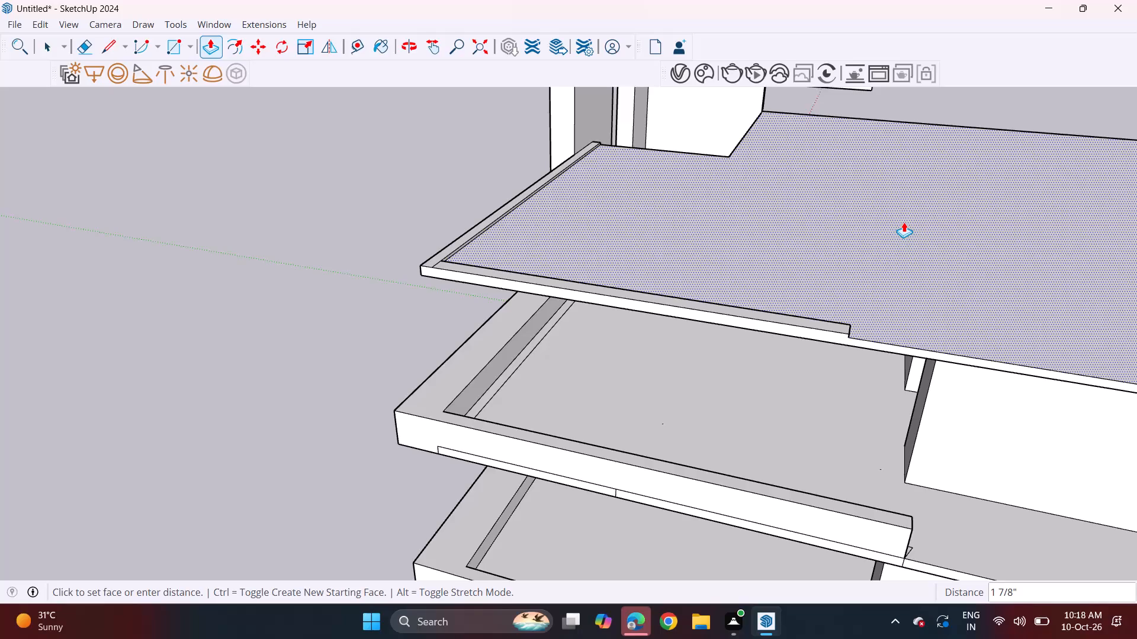
Draw two lines across the upper balcony parapet's top at its front corner, about 2' 6" and 10 1/4" long, outlining a column footprint.
{"action": "key", "text": "Escape"}
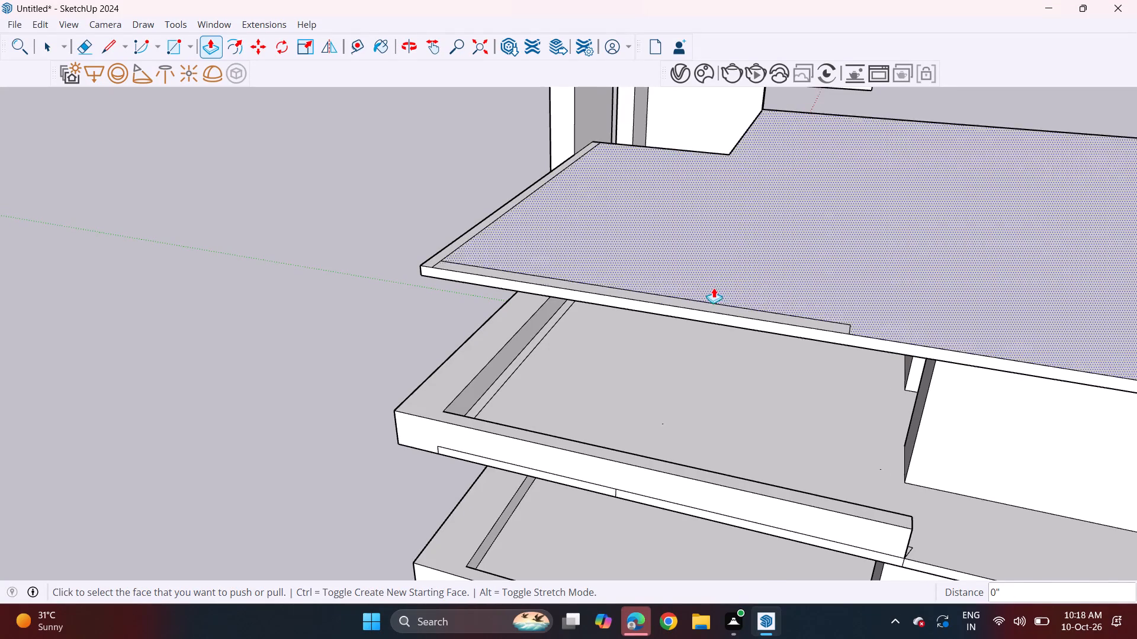
{"action": "scroll", "coordinate": [714, 288], "scroll_direction": "down", "scroll_amount": 8}
{"action": "middle_click_drag", "start_coordinate": [660, 341], "coordinate": [640, 380]}
{"action": "scroll", "coordinate": [574, 296], "scroll_direction": "up", "scroll_amount": 4}
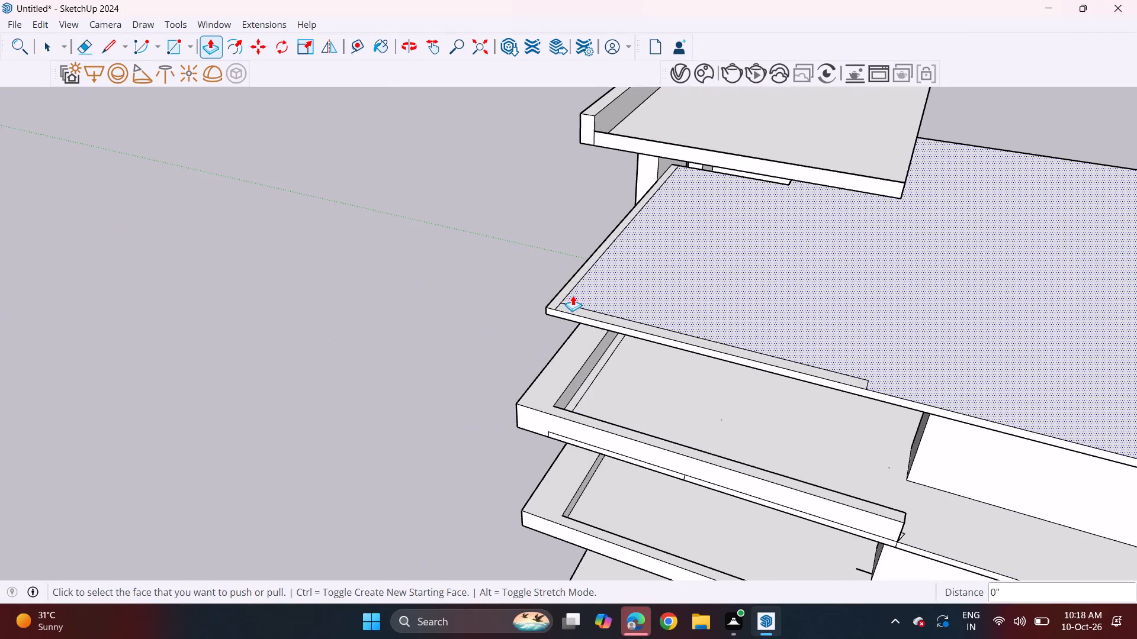
{"action": "middle_click_drag", "start_coordinate": [556, 309], "coordinate": [1013, 202]}
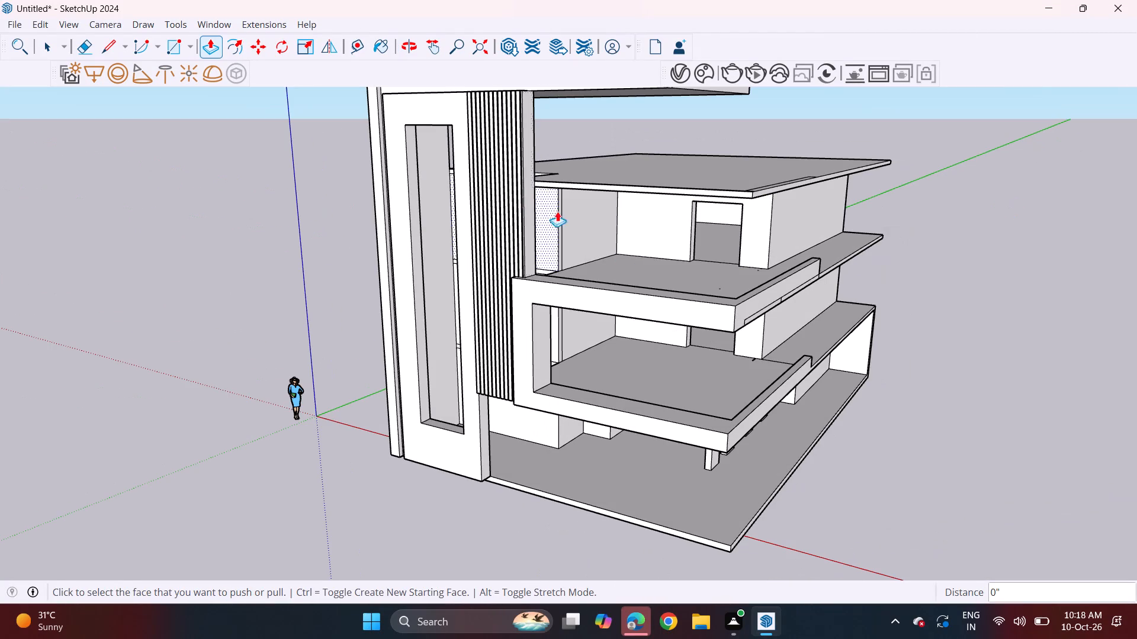
{"action": "middle_click_drag", "start_coordinate": [740, 240], "coordinate": [727, 301]}
{"action": "scroll", "coordinate": [709, 364], "scroll_direction": "up", "scroll_amount": 5}
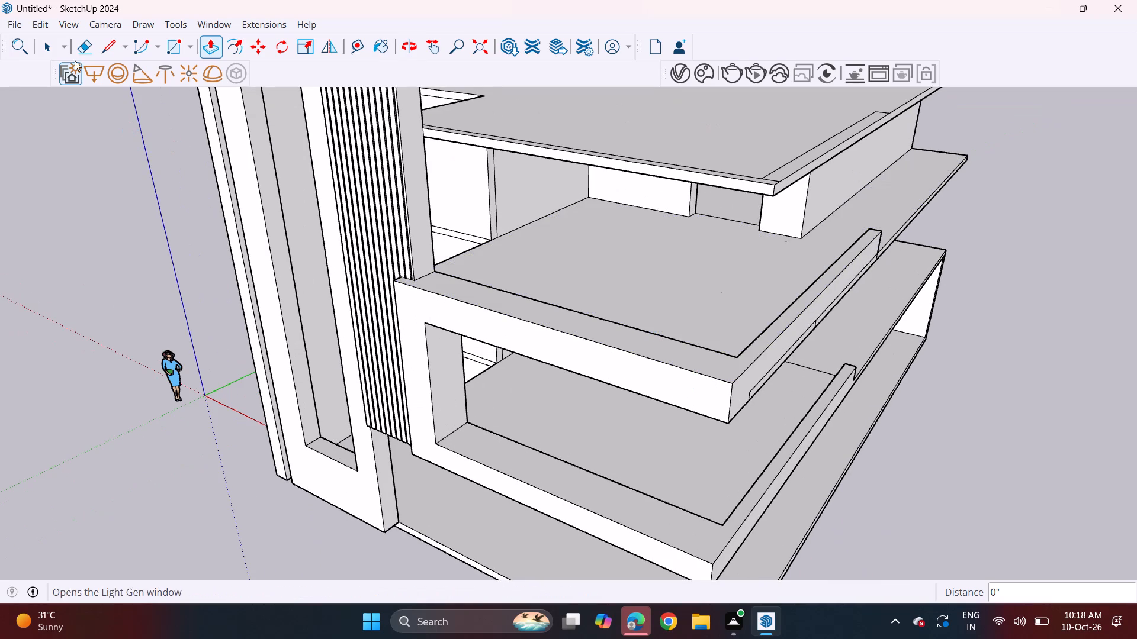
{"action": "left_click", "coordinate": [110, 48]}
{"action": "middle_click_drag", "start_coordinate": [607, 400], "coordinate": [633, 404]}
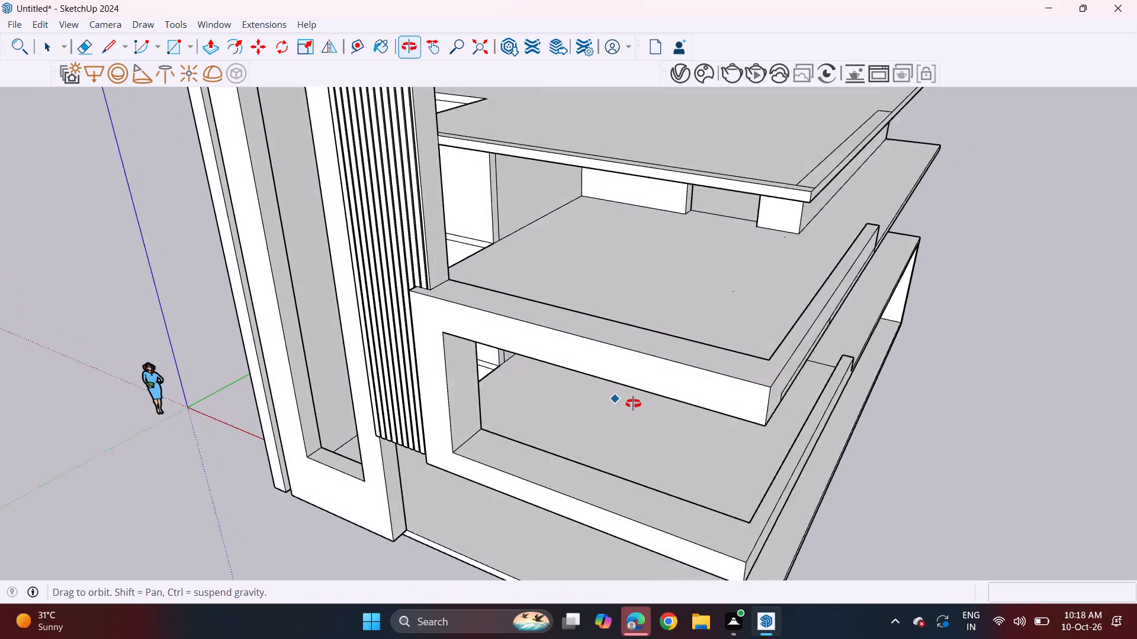
{"action": "middle_click_drag", "start_coordinate": [633, 404], "coordinate": [631, 450]}
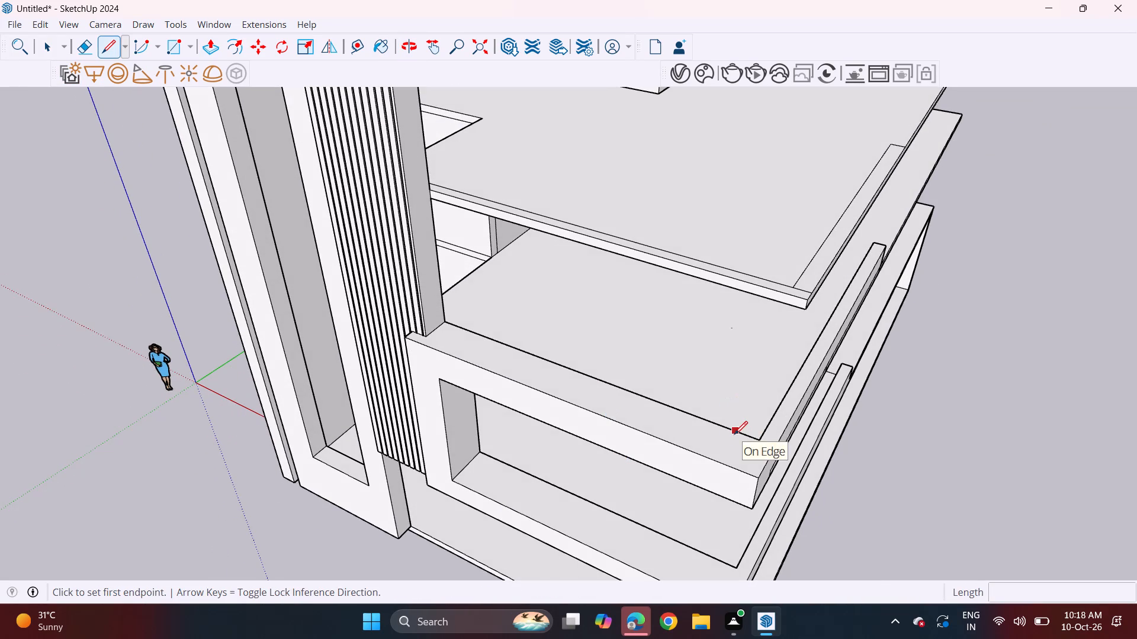
{"action": "left_click", "coordinate": [734, 434]}
{"action": "left_click", "coordinate": [711, 456]}
{"action": "left_click_drag", "start_coordinate": [759, 441], "coordinate": [765, 444]}
{"action": "left_click", "coordinate": [774, 450]}
Pull the corner footprint on the upper balcony parapet up 10' 5" to form a column past the roof slab.
{"action": "left_click", "coordinate": [195, 56]}
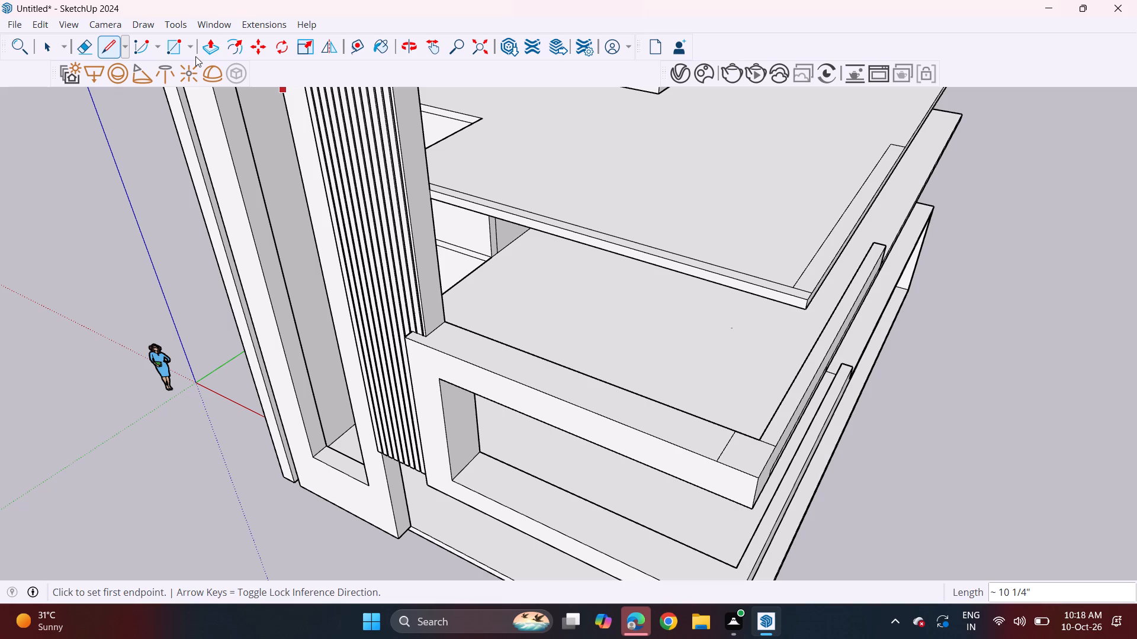
{"action": "left_click", "coordinate": [210, 49]}
{"action": "left_click", "coordinate": [763, 453]}
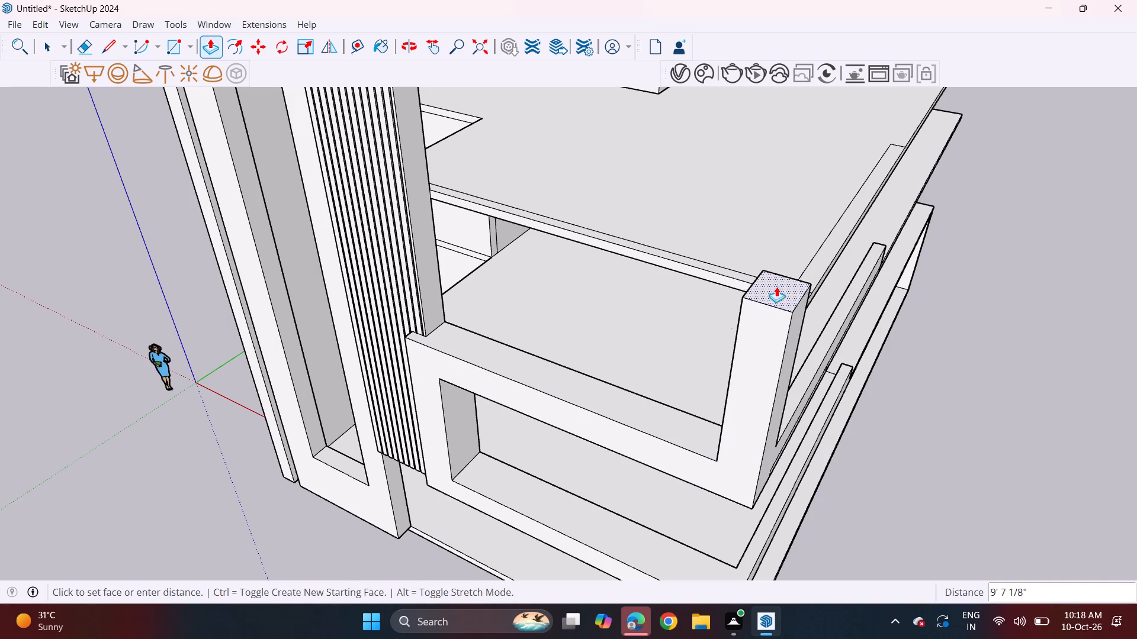
{"action": "middle_click_drag", "start_coordinate": [781, 279], "coordinate": [856, 216]}
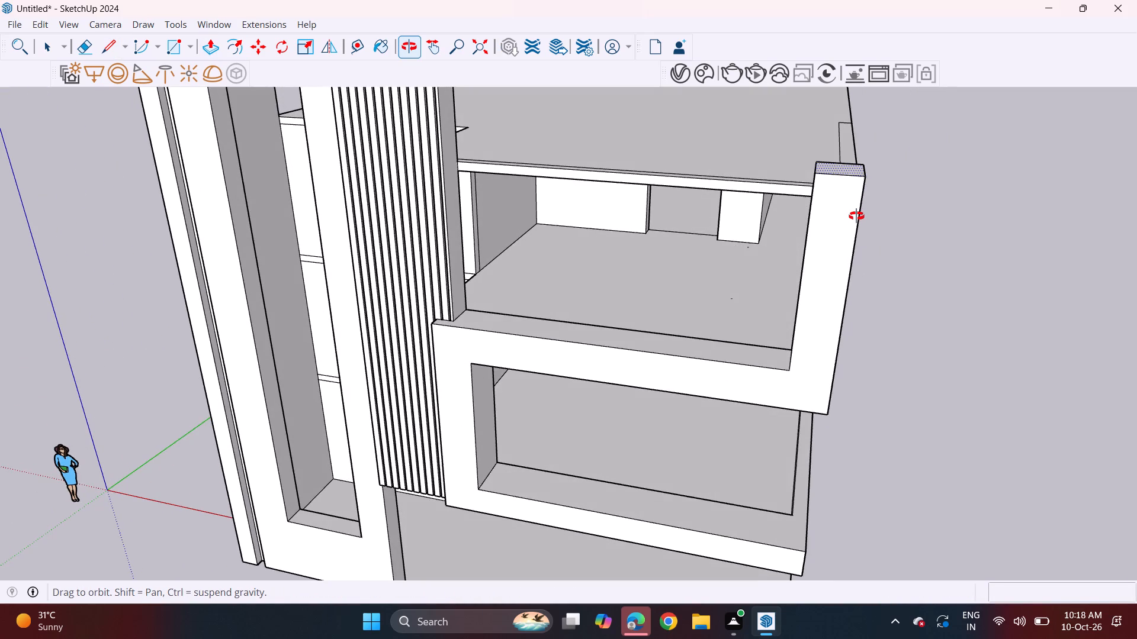
{"action": "middle_click_drag", "start_coordinate": [856, 216], "coordinate": [856, 213]}
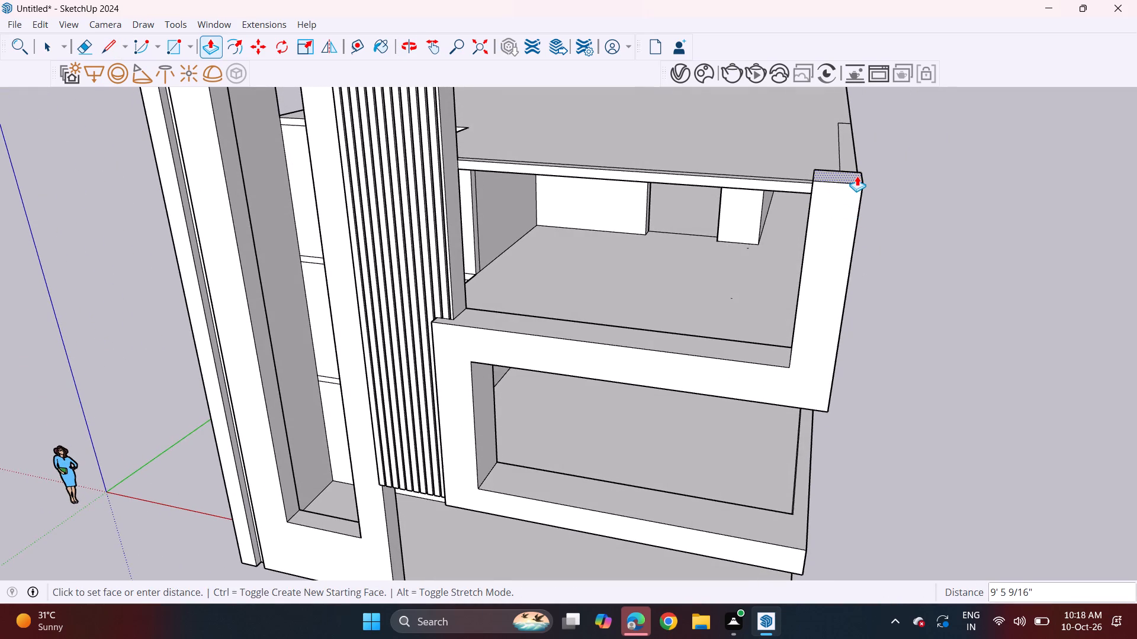
{"action": "left_click", "coordinate": [857, 155]}
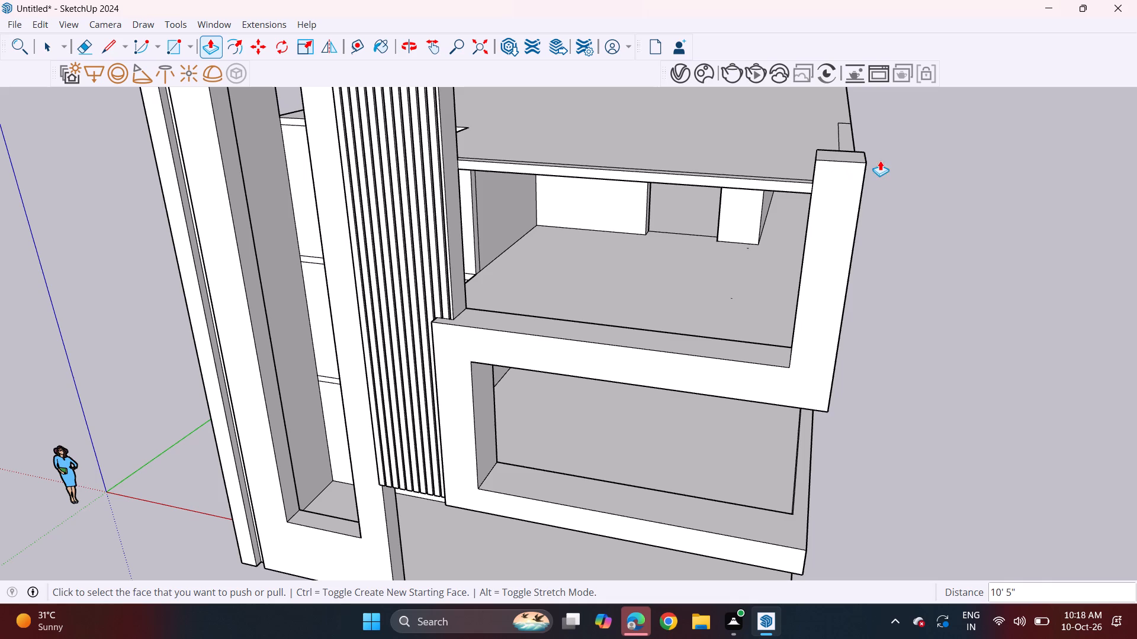
Split the column's inner face at the roof slab's underside and extrude the upper part about 18' 9 1/4" toward the vertical fins.
{"action": "middle_click_drag", "start_coordinate": [788, 189], "coordinate": [932, 137]}
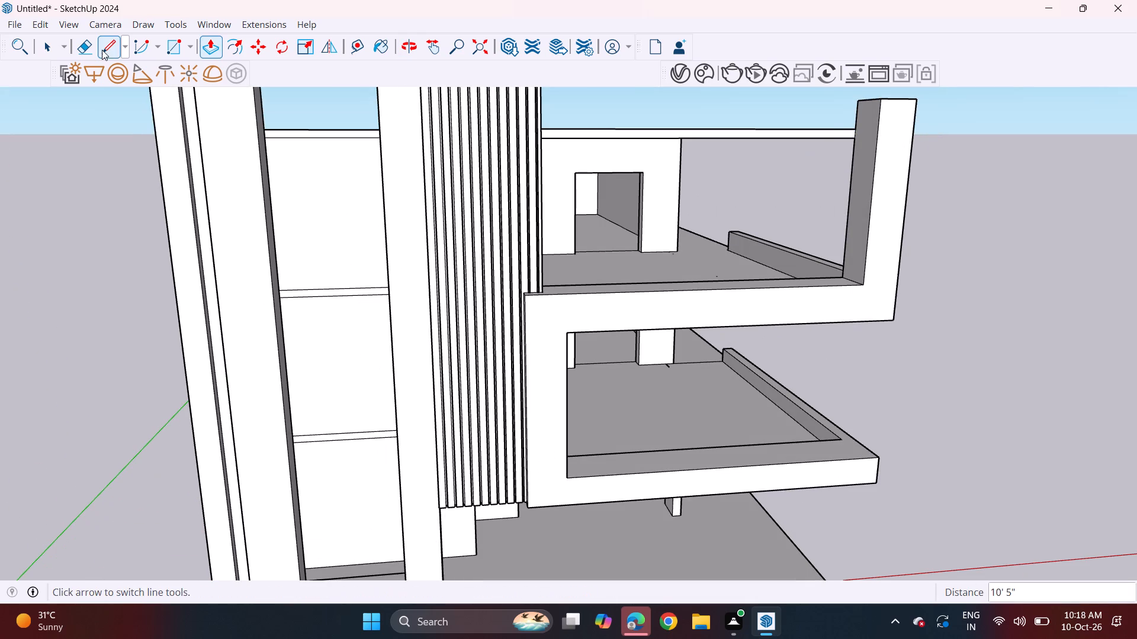
{"action": "left_click", "coordinate": [102, 50]}
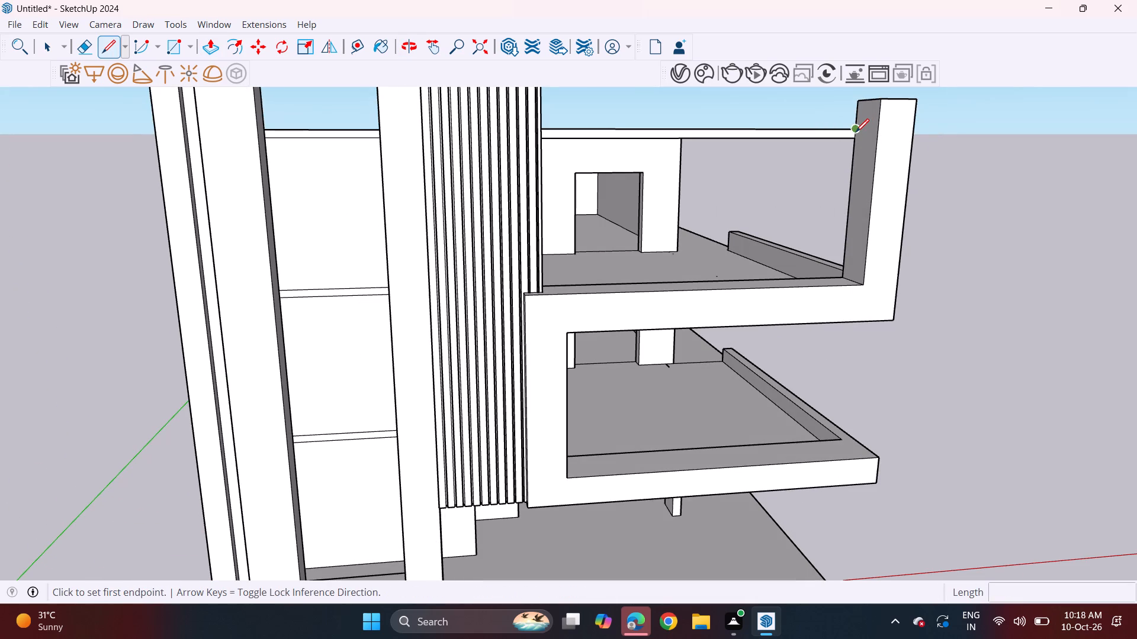
{"action": "left_click_drag", "start_coordinate": [852, 137], "coordinate": [857, 139]}
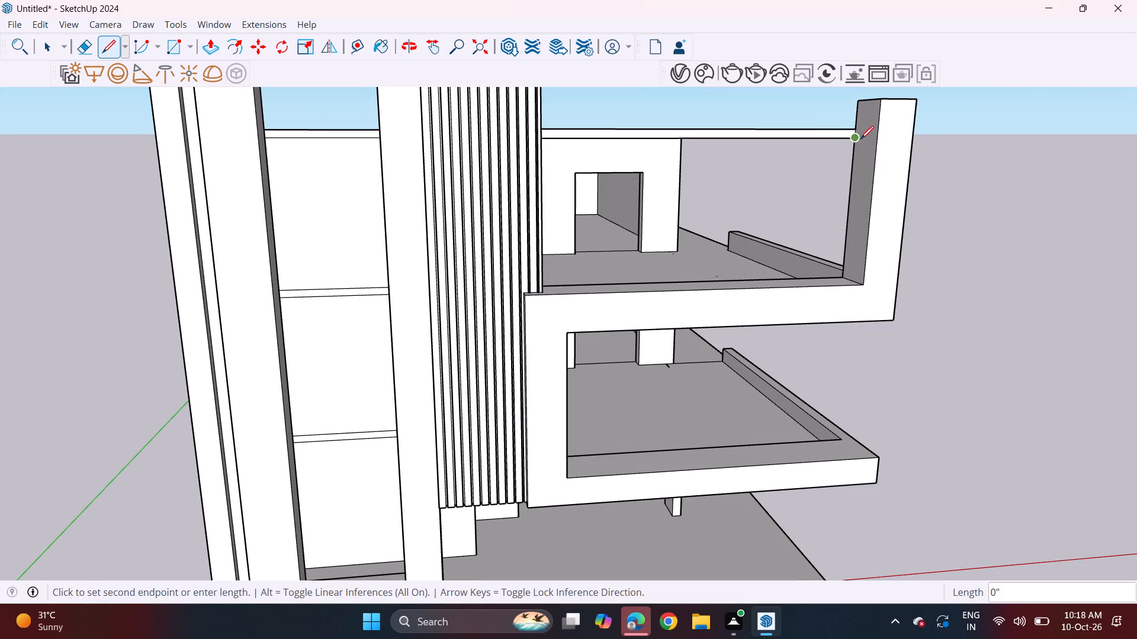
{"action": "left_click", "coordinate": [876, 140]}
{"action": "left_click", "coordinate": [219, 47]}
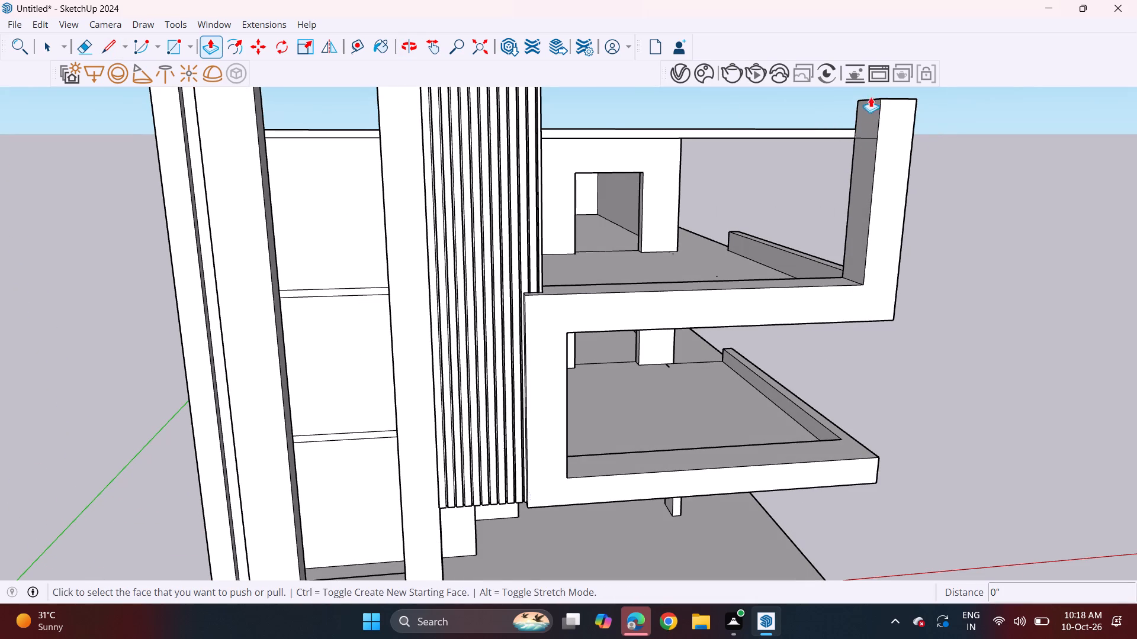
{"action": "left_click", "coordinate": [876, 111]}
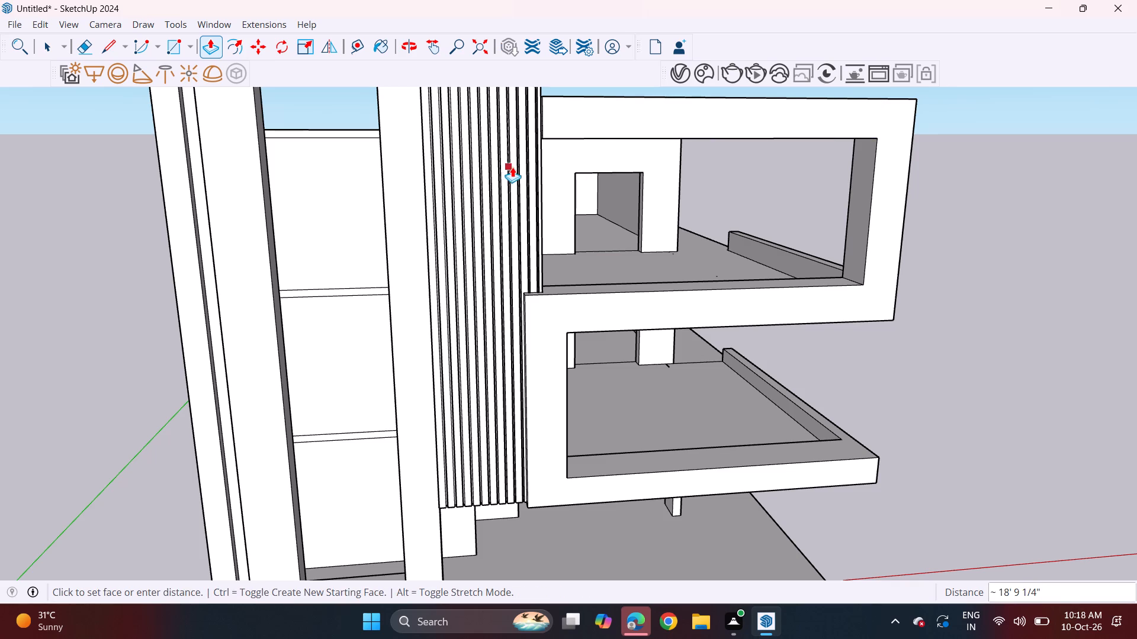
{"action": "middle_click_drag", "start_coordinate": [513, 123], "coordinate": [577, 157]}
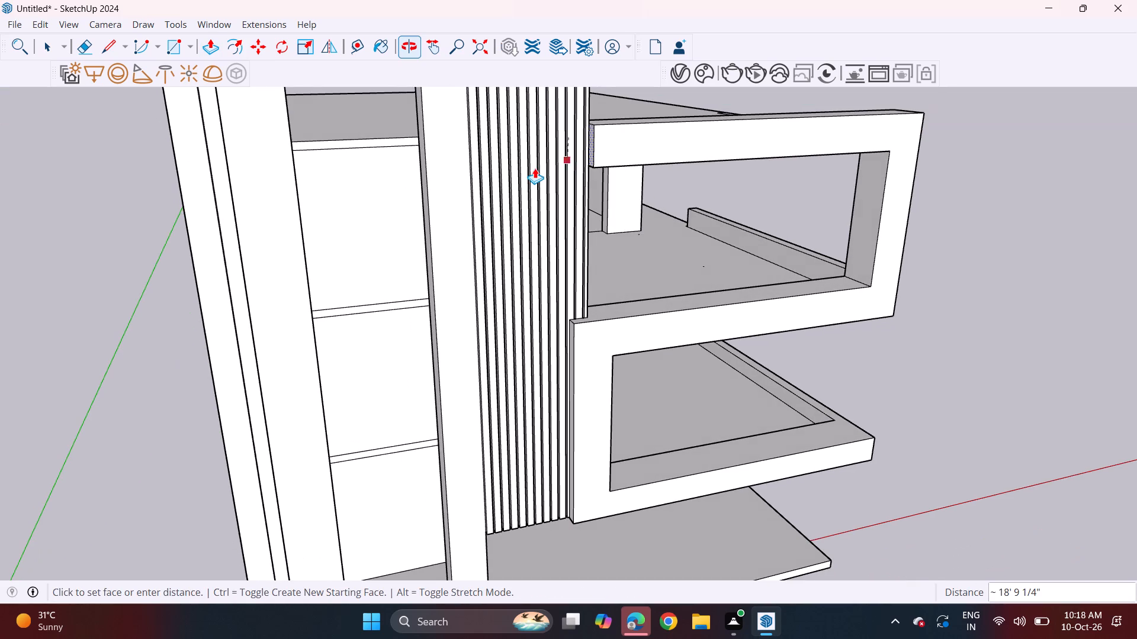
{"action": "left_click", "coordinate": [536, 168]}
Extend the new top beam's end face 1' 9/16" over the fins, flush with the lower frame's outer edge.
{"action": "scroll", "coordinate": [594, 140], "scroll_direction": "up", "scroll_amount": 3}
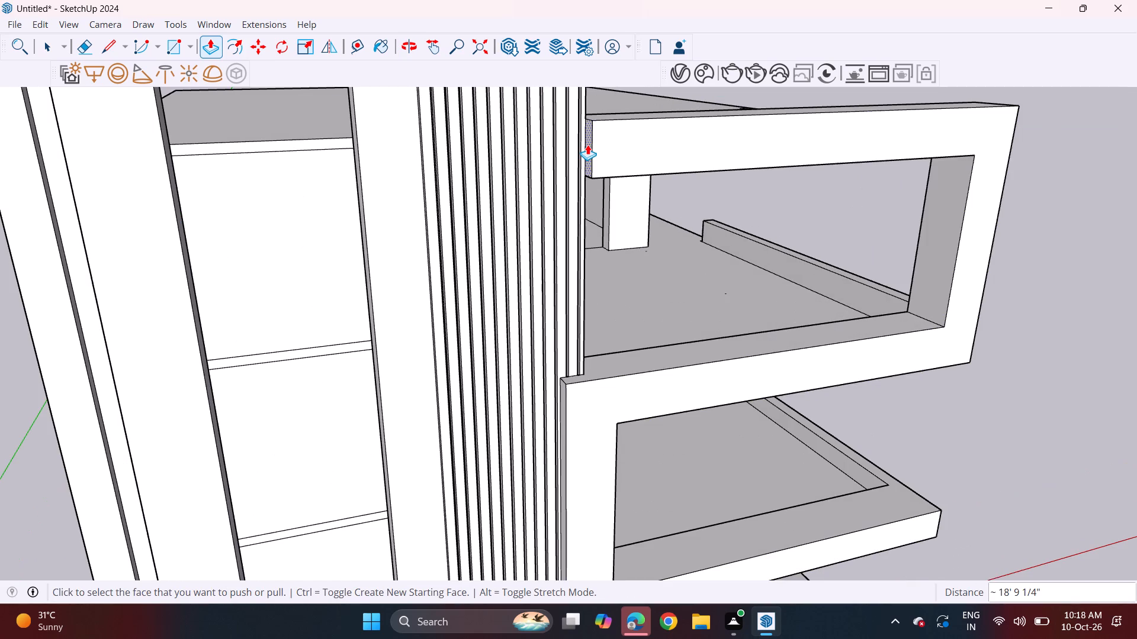
{"action": "left_click", "coordinate": [587, 144]}
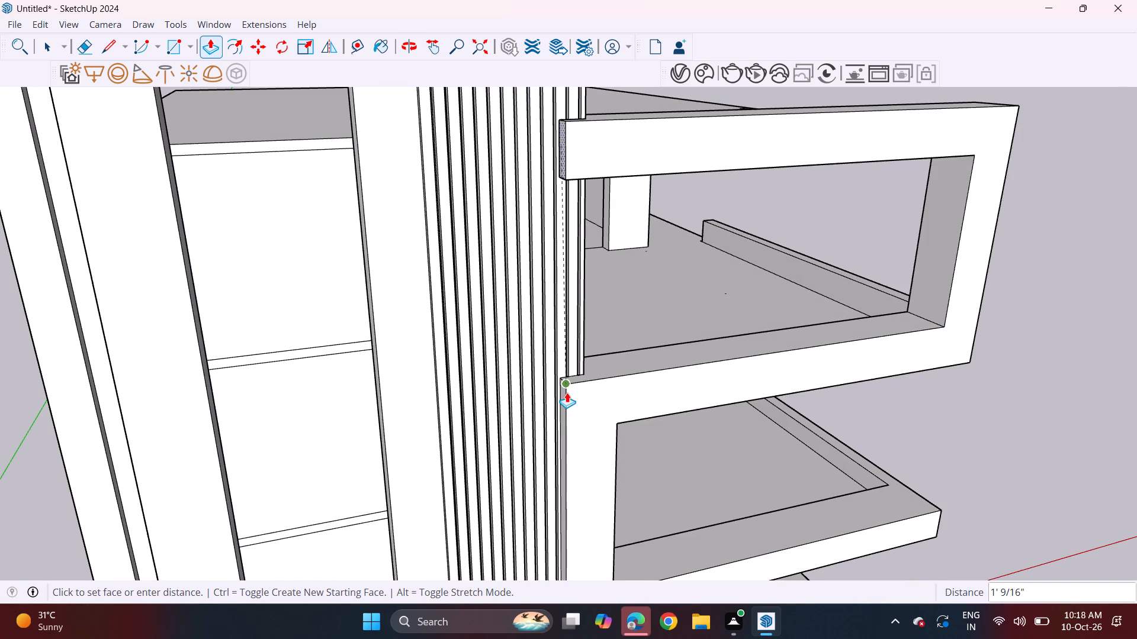
{"action": "left_click", "coordinate": [567, 392]}
Slim the upper balcony frame by lowering the front parapet's top 4 1/2" and pushing the corner column's inner face outward 8 9/16".
{"action": "middle_click_drag", "start_coordinate": [700, 368], "coordinate": [632, 328]}
{"action": "scroll", "coordinate": [626, 317], "scroll_direction": "down", "scroll_amount": 5}
{"action": "middle_click_drag", "start_coordinate": [712, 357], "coordinate": [656, 309]}
{"action": "scroll", "coordinate": [655, 308], "scroll_direction": "down", "scroll_amount": 2}
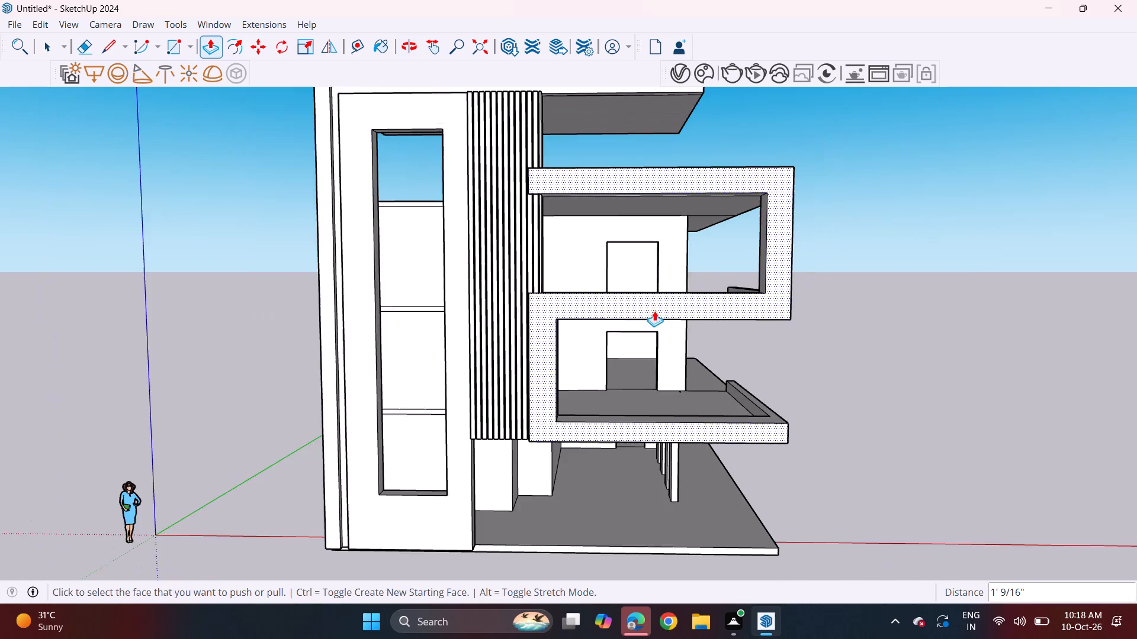
{"action": "scroll", "coordinate": [653, 311], "scroll_direction": "down", "scroll_amount": 2}
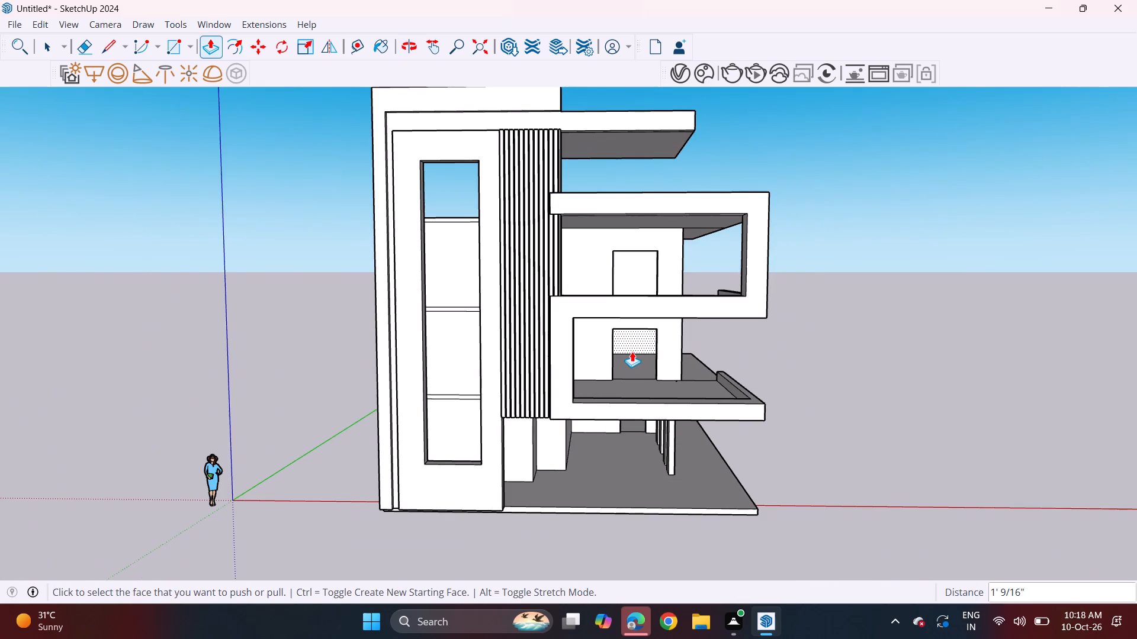
{"action": "middle_click_drag", "start_coordinate": [663, 299], "coordinate": [647, 295]}
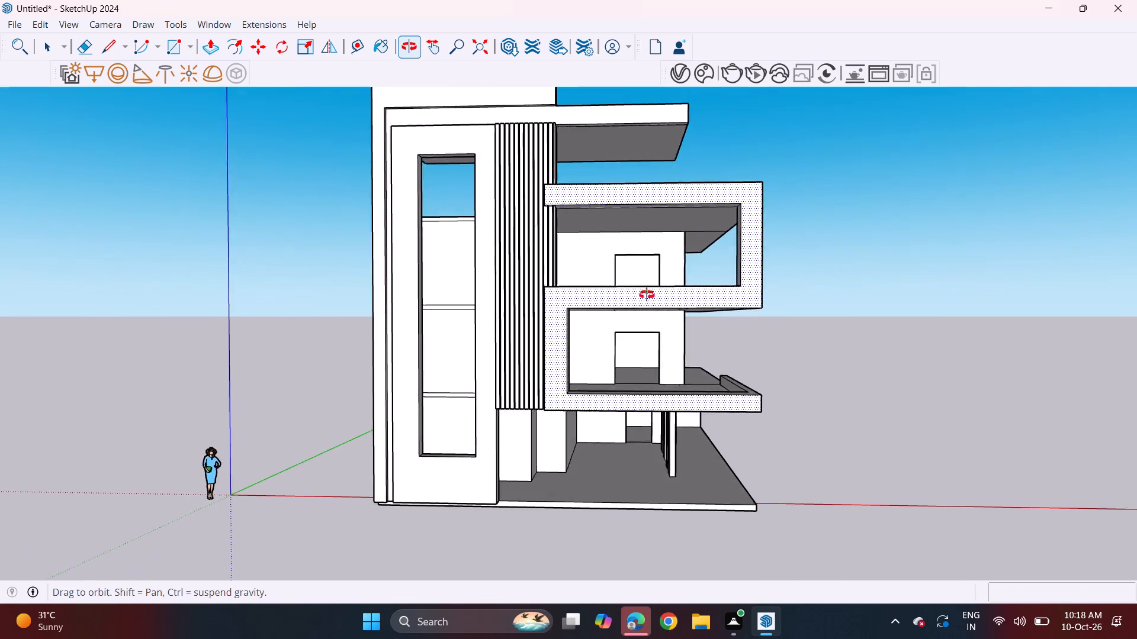
{"action": "middle_click_drag", "start_coordinate": [647, 295], "coordinate": [630, 363]}
{"action": "scroll", "coordinate": [624, 341], "scroll_direction": "up", "scroll_amount": 5}
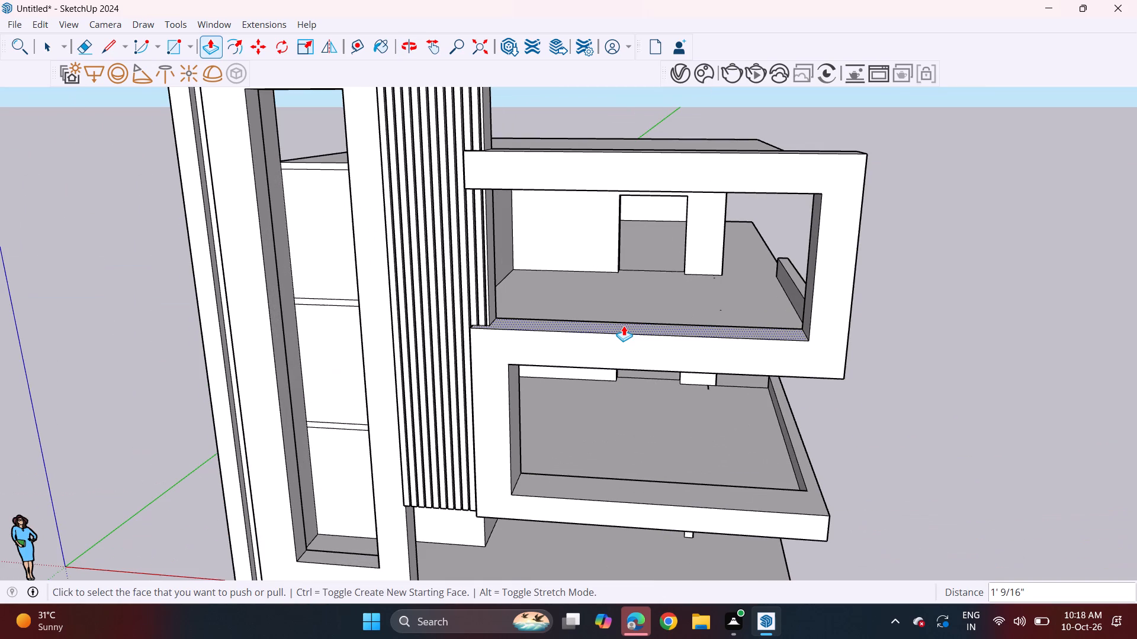
{"action": "left_click", "coordinate": [624, 325]}
{"action": "left_click", "coordinate": [623, 331]}
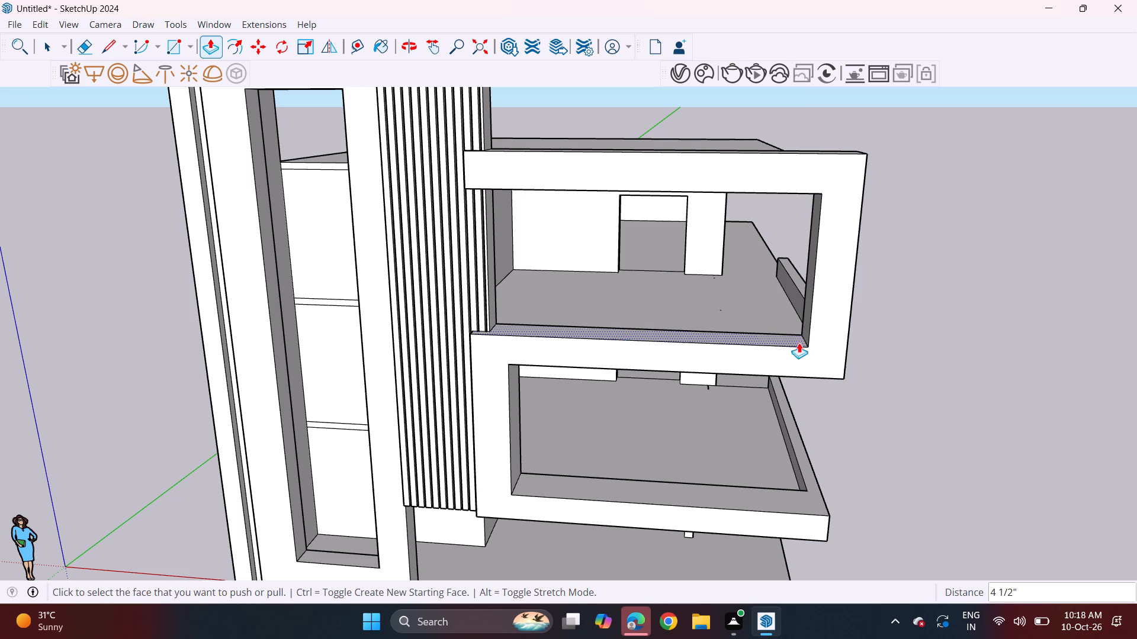
{"action": "left_click", "coordinate": [806, 305]}
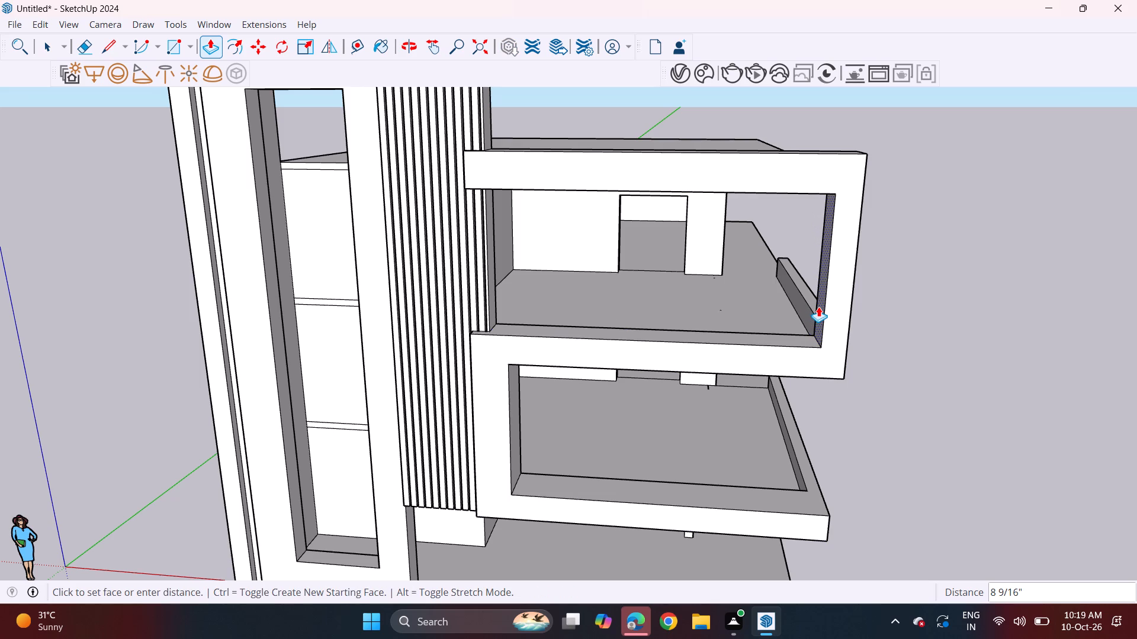
{"action": "left_click", "coordinate": [818, 306]}
Push the inner face of the lower balcony frame's upright back 10 3/8" toward the fins.
{"action": "scroll", "coordinate": [538, 473], "scroll_direction": "up", "scroll_amount": 3}
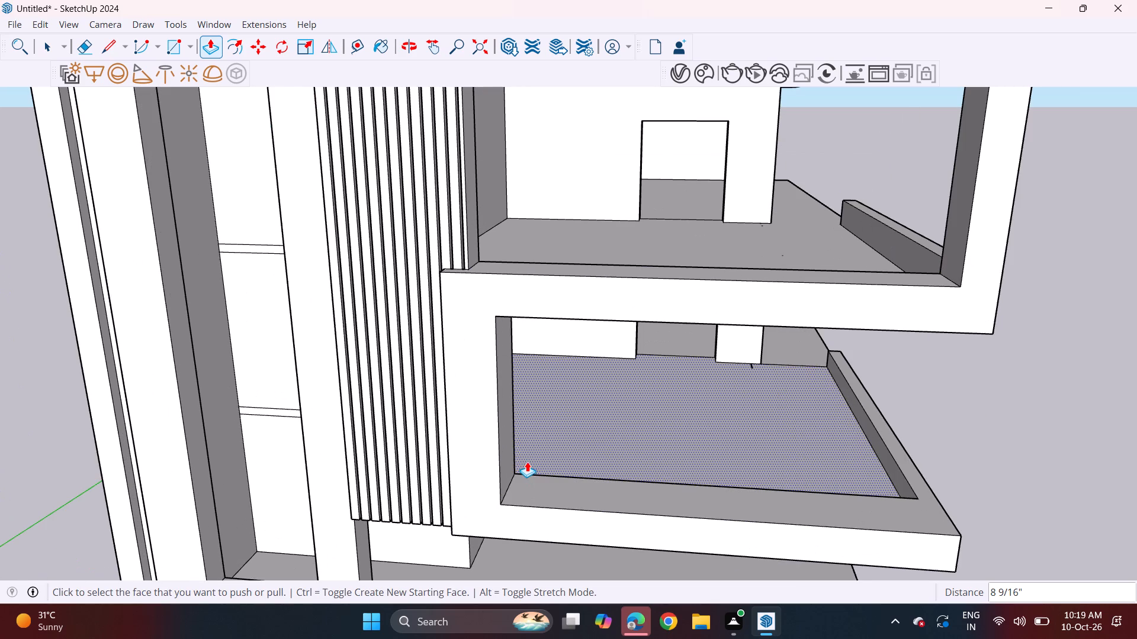
{"action": "left_click", "coordinate": [509, 460]}
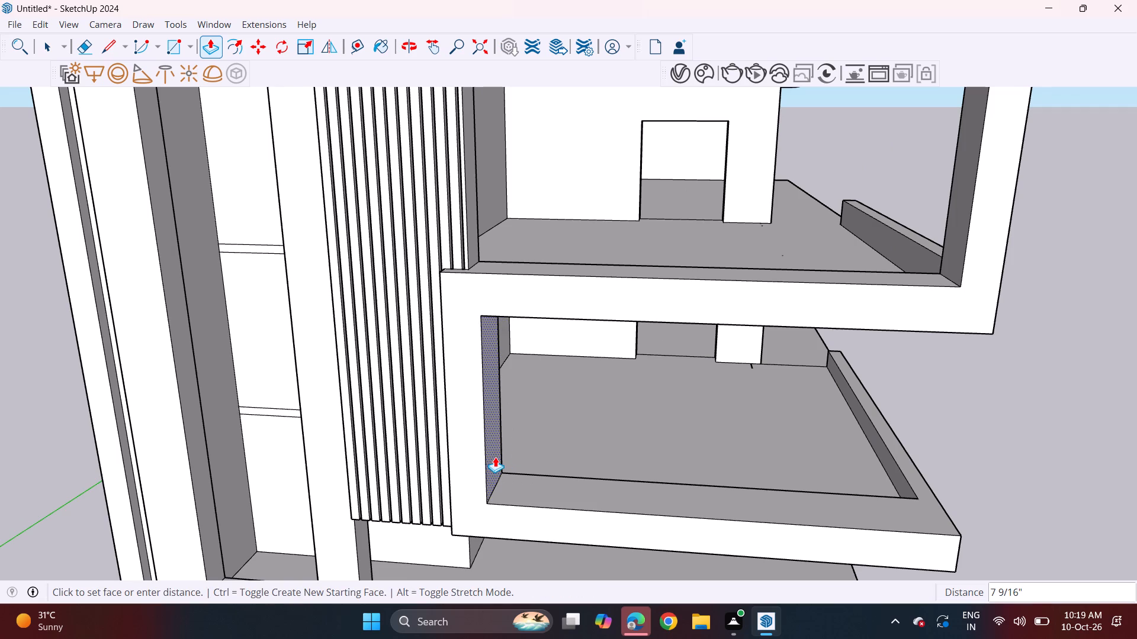
{"action": "left_click", "coordinate": [491, 454]}
Erase the edges of the two lower horizontal bands, including the leftover stub, inside the tower's tall window opening.
{"action": "middle_click_drag", "start_coordinate": [656, 421], "coordinate": [656, 390]}
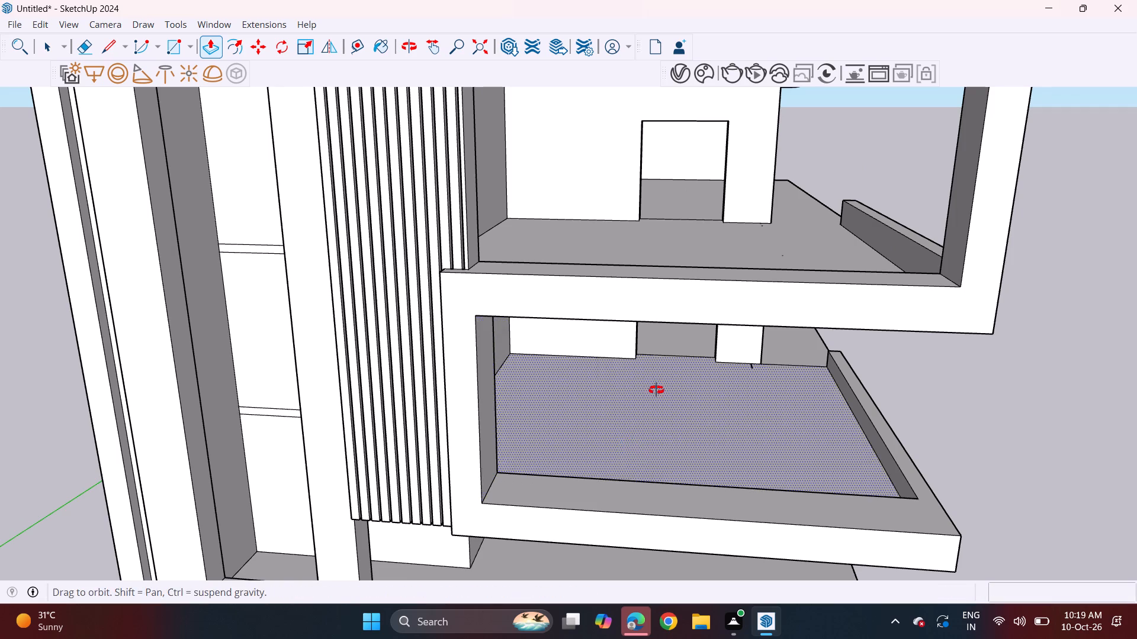
{"action": "middle_click_drag", "start_coordinate": [656, 390], "coordinate": [675, 328]}
{"action": "scroll", "coordinate": [678, 312], "scroll_direction": "down", "scroll_amount": 3}
{"action": "middle_click_drag", "start_coordinate": [683, 309], "coordinate": [683, 337]}
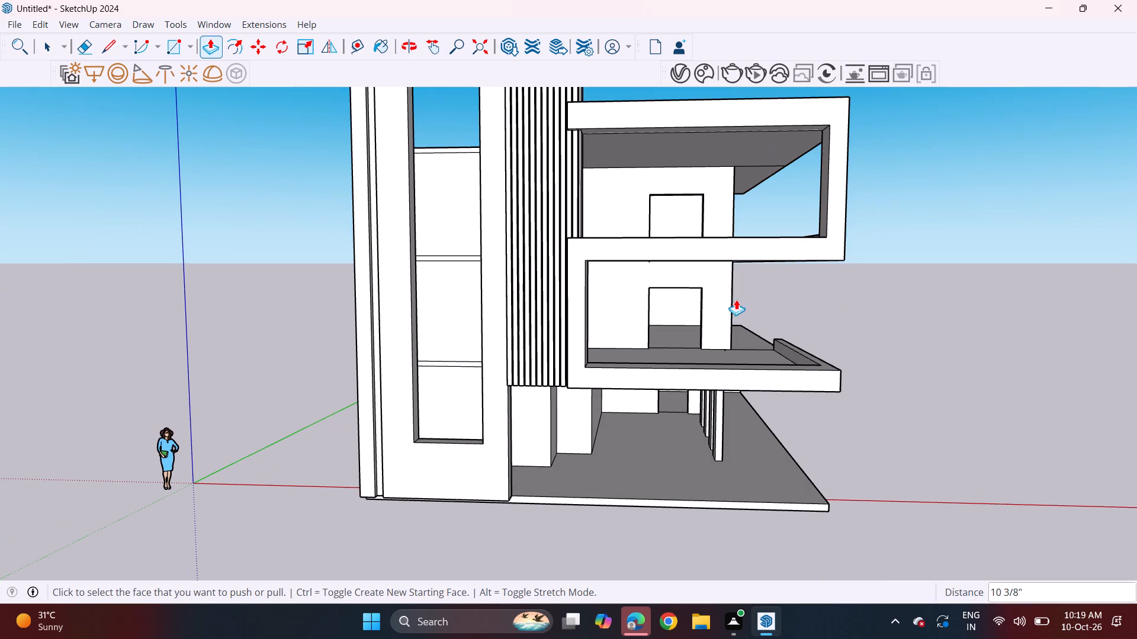
{"action": "scroll", "coordinate": [733, 308], "scroll_direction": "down", "scroll_amount": 1}
{"action": "middle_click_drag", "start_coordinate": [728, 332], "coordinate": [724, 311]}
{"action": "middle_click_drag", "start_coordinate": [690, 319], "coordinate": [698, 353], "text": "shift"}
{"action": "middle_click_drag", "start_coordinate": [693, 356], "coordinate": [705, 337]}
{"action": "left_click", "coordinate": [83, 47]}
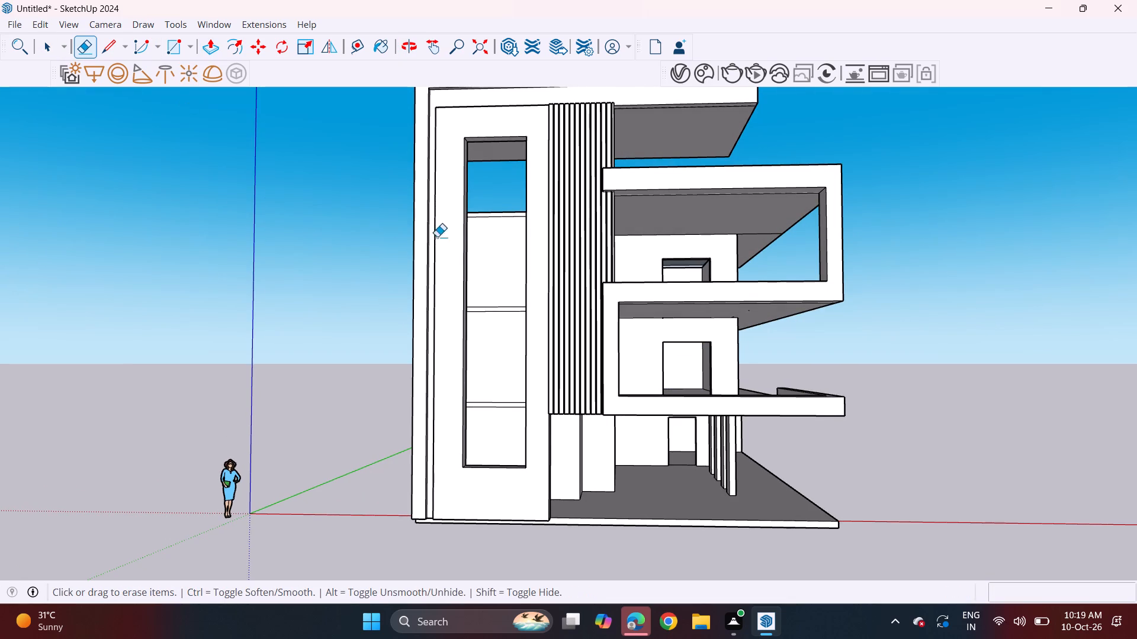
{"action": "left_click_drag", "start_coordinate": [483, 305], "coordinate": [477, 434]}
{"action": "middle_click_drag", "start_coordinate": [469, 322], "coordinate": [436, 363]}
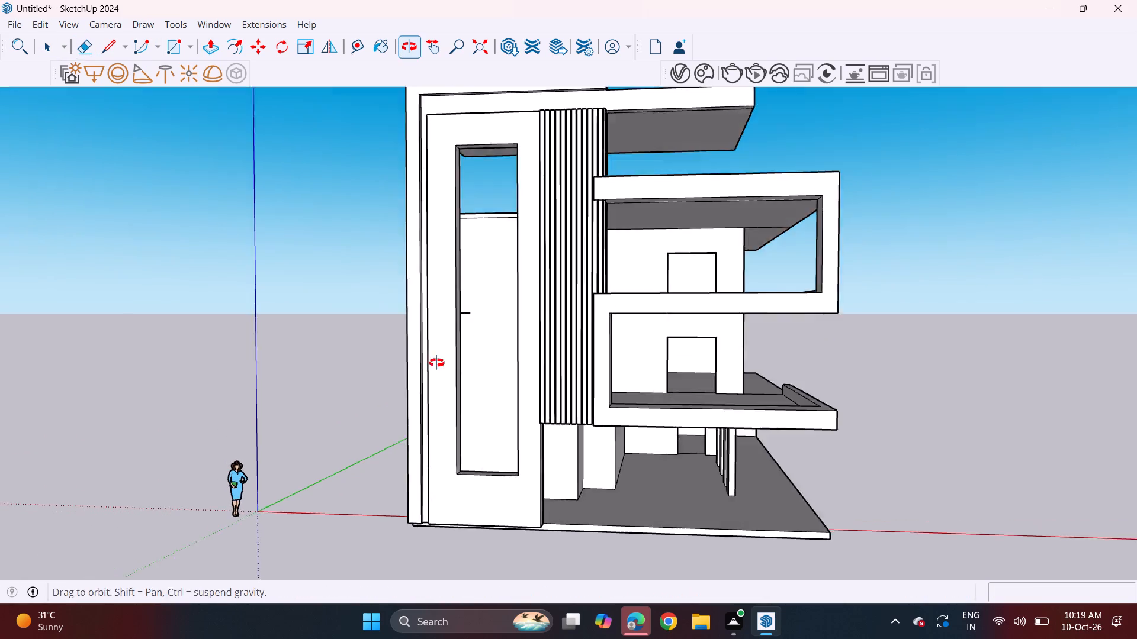
{"action": "middle_click_drag", "start_coordinate": [436, 363], "coordinate": [425, 370]}
{"action": "left_click_drag", "start_coordinate": [460, 313], "coordinate": [465, 331]}
Draw two lines on the roof slab to close off a strip about 1' 5" wide and 15' 5" long beside the tower notch.
{"action": "middle_click_drag", "start_coordinate": [468, 292], "coordinate": [520, 295]}
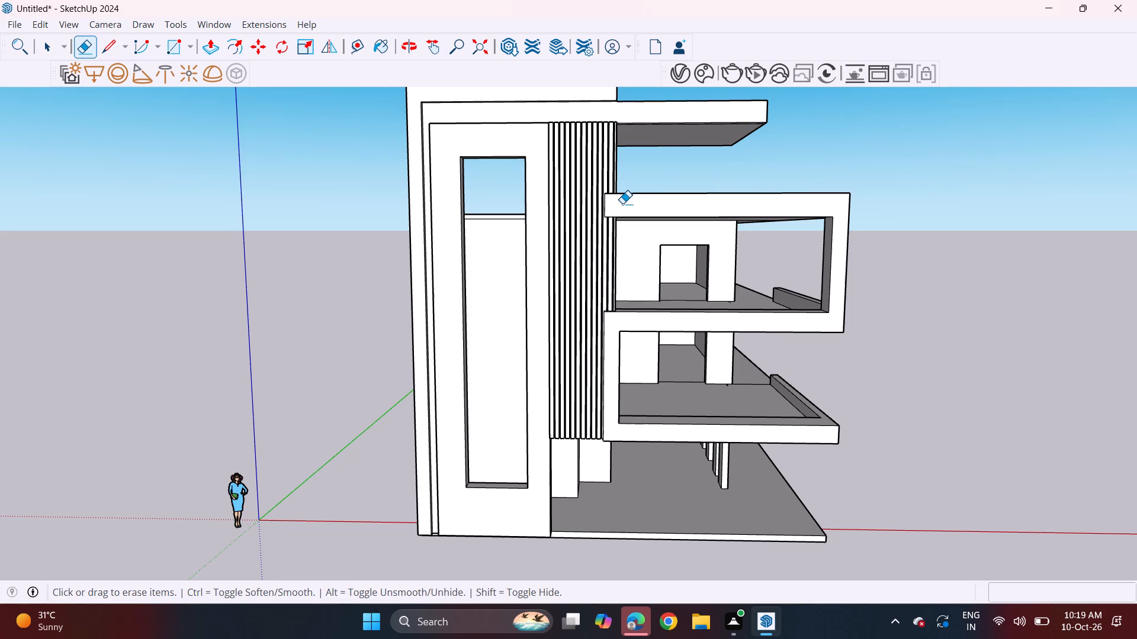
{"action": "middle_click_drag", "start_coordinate": [653, 193], "coordinate": [190, 243]}
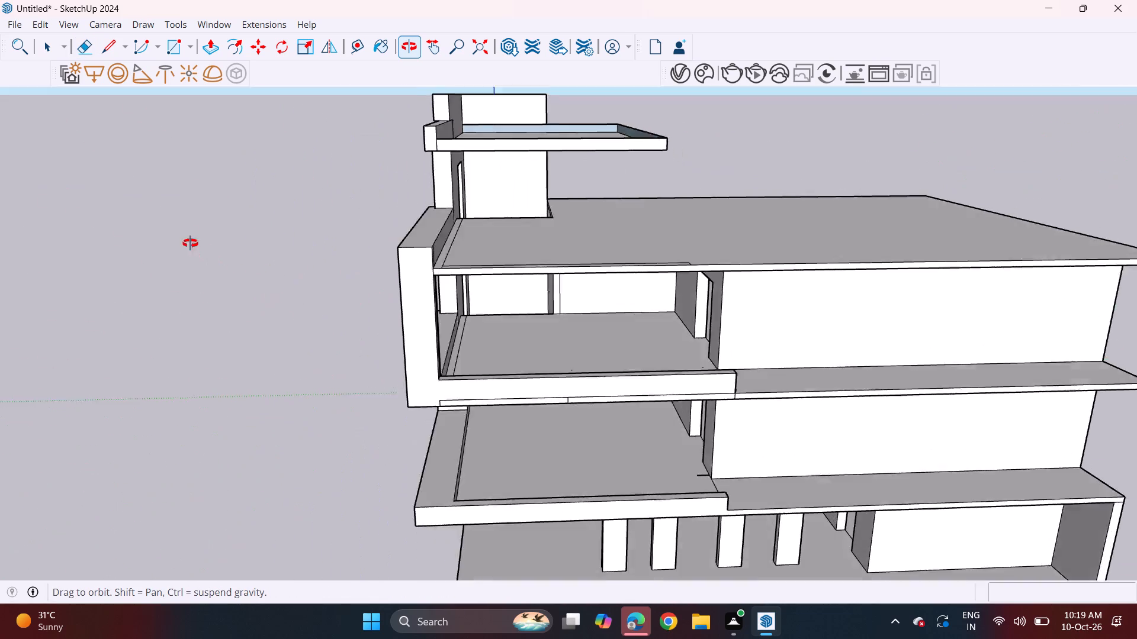
{"action": "middle_click_drag", "start_coordinate": [190, 243], "coordinate": [147, 231]}
{"action": "middle_click_drag", "start_coordinate": [528, 240], "coordinate": [532, 269]}
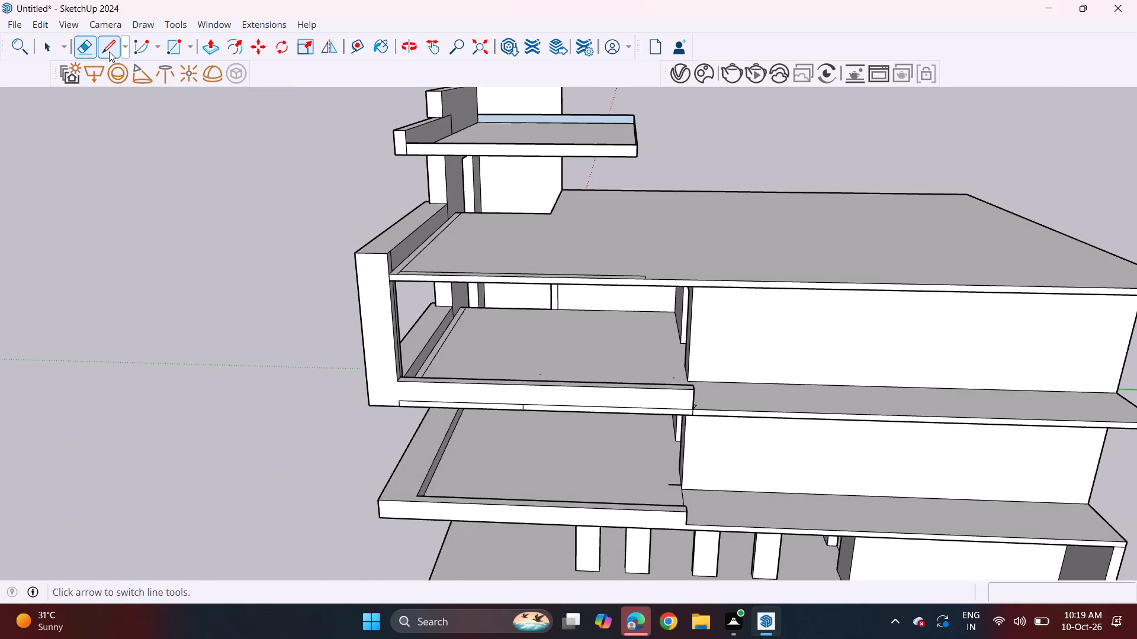
{"action": "left_click", "coordinate": [109, 51]}
{"action": "left_click", "coordinate": [554, 214]}
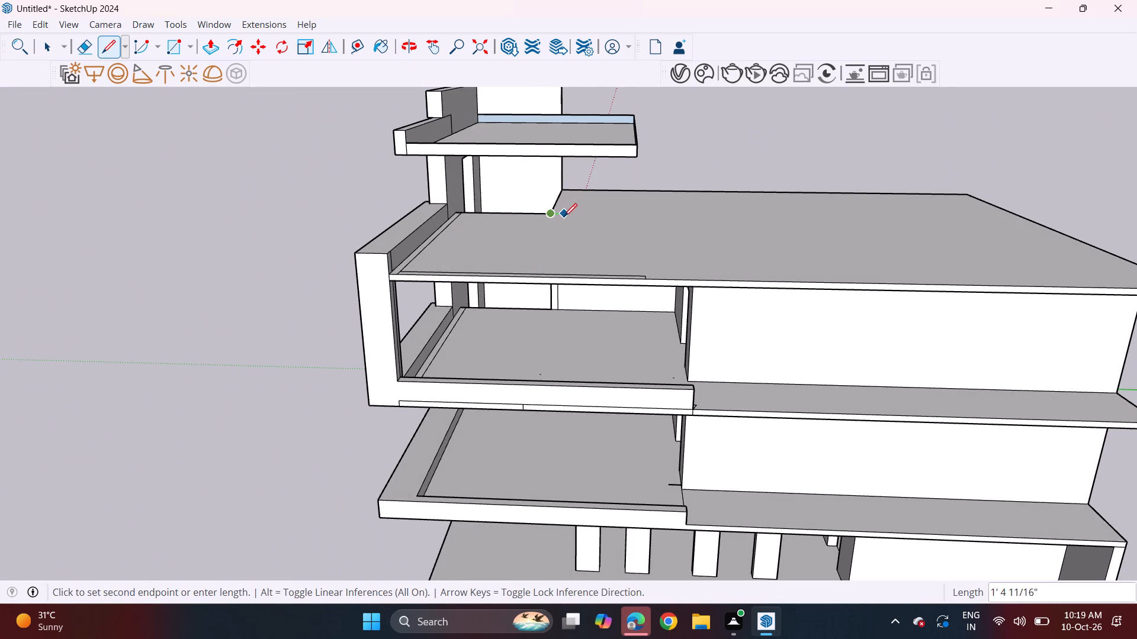
{"action": "left_click", "coordinate": [566, 217]}
{"action": "left_click", "coordinate": [576, 189]}
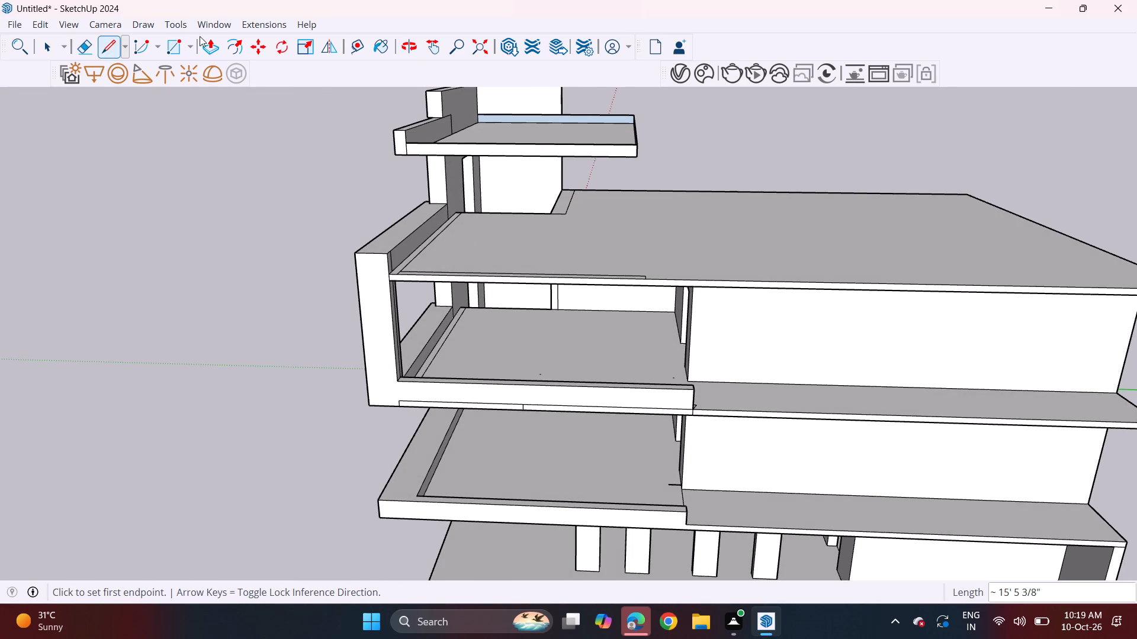
Raise the narrow roof strip beside the tower 8' 7/16" to meet the upper slab as a wall.
{"action": "left_click", "coordinate": [210, 47]}
{"action": "left_click", "coordinate": [566, 202]}
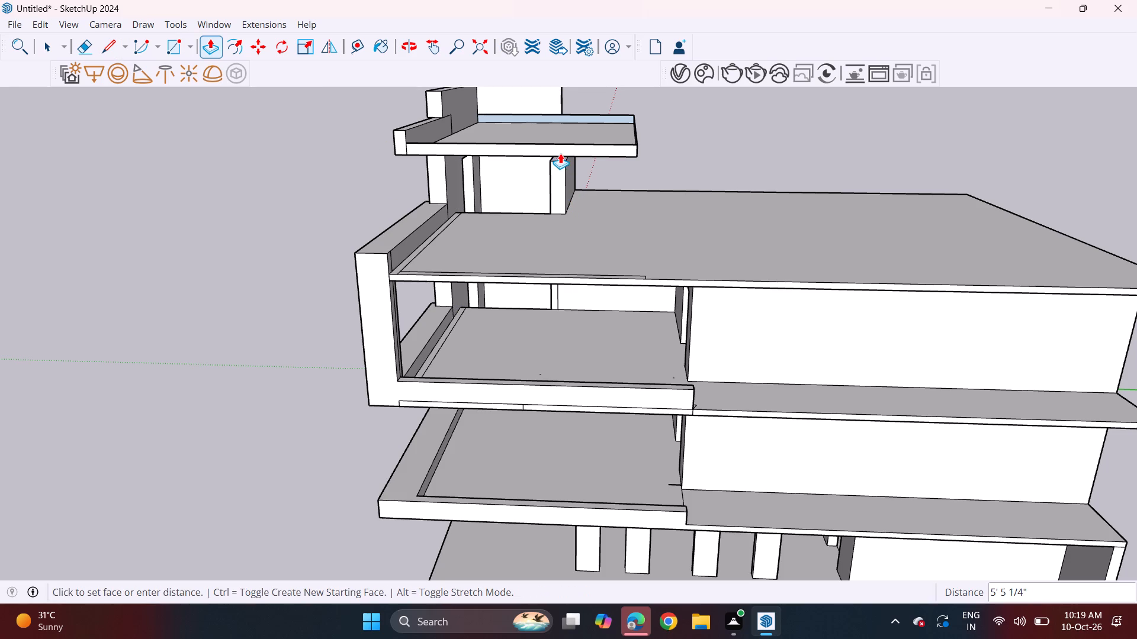
{"action": "left_click", "coordinate": [634, 156]}
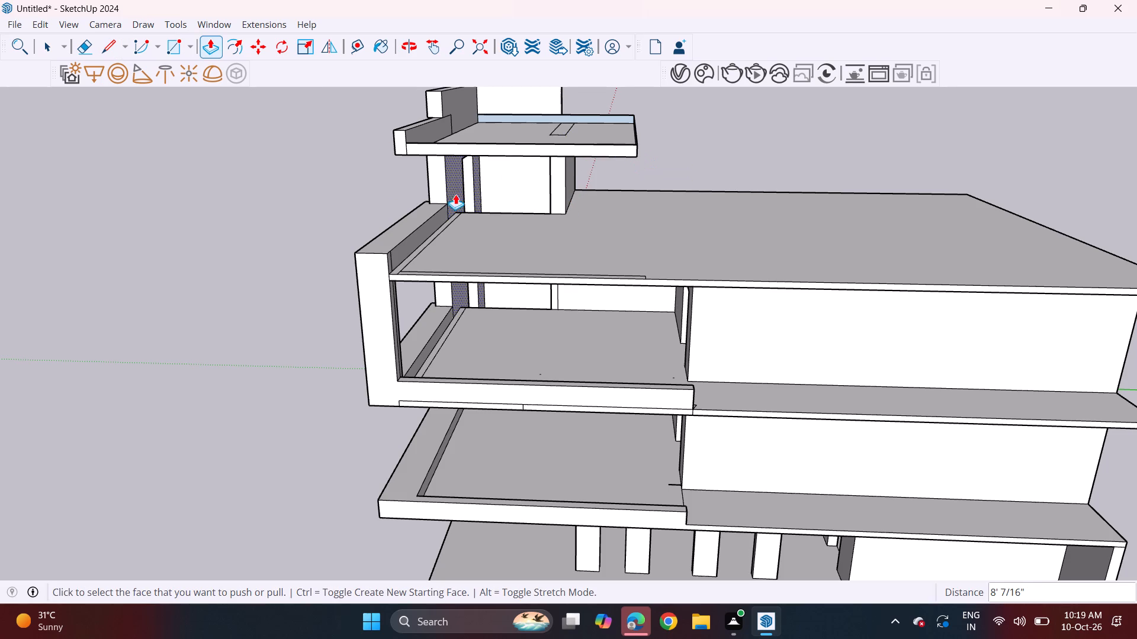
Erase the remaining horizontal edge across the upper part of the tower's tall window opening.
{"action": "middle_click", "coordinate": [791, 157]}
{"action": "middle_click_drag", "start_coordinate": [365, 244], "coordinate": [817, 185]}
{"action": "scroll", "coordinate": [603, 226], "scroll_direction": "down", "scroll_amount": 2}
{"action": "middle_click_drag", "start_coordinate": [495, 282], "coordinate": [636, 232]}
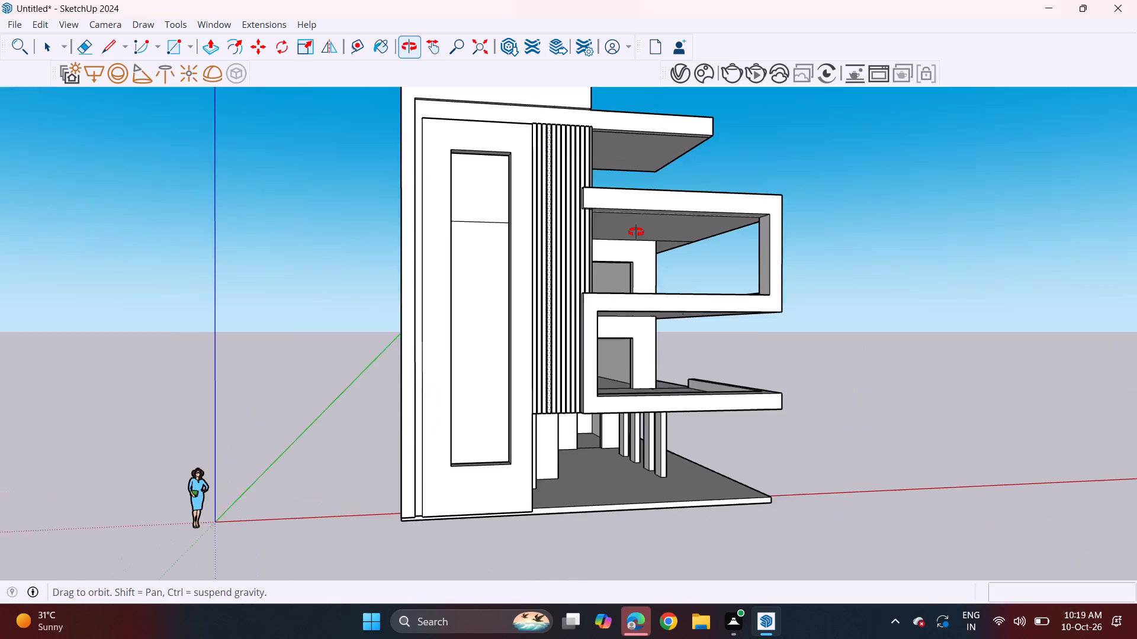
{"action": "middle_click_drag", "start_coordinate": [636, 232], "coordinate": [633, 231]}
{"action": "left_click", "coordinate": [95, 52]}
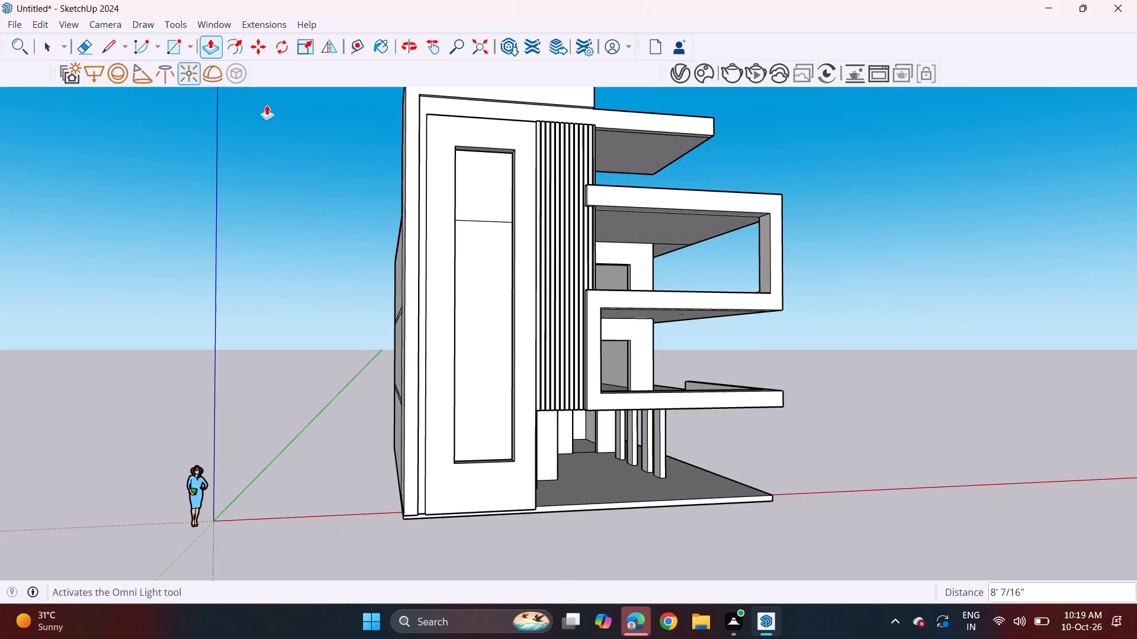
{"action": "left_click", "coordinate": [89, 45]}
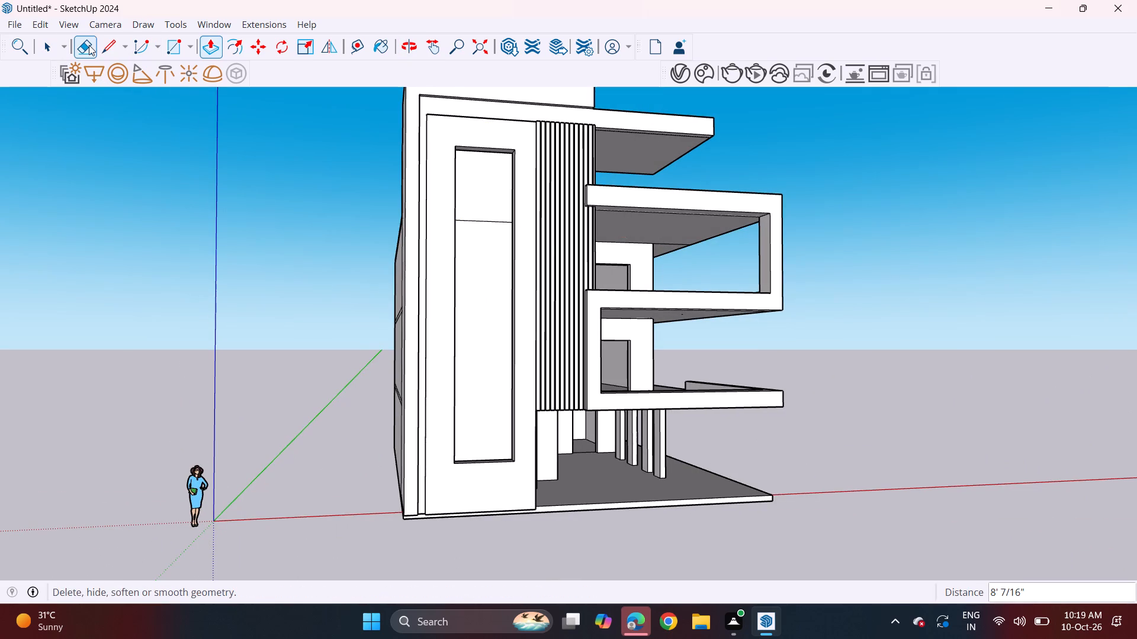
{"action": "left_click_drag", "start_coordinate": [478, 223], "coordinate": [478, 235]}
Push the ground slab's front face back 1' 5 3/8", flush with the tower's front face.
{"action": "middle_click_drag", "start_coordinate": [483, 321], "coordinate": [410, 327]}
{"action": "scroll", "coordinate": [442, 333], "scroll_direction": "down", "scroll_amount": 2}
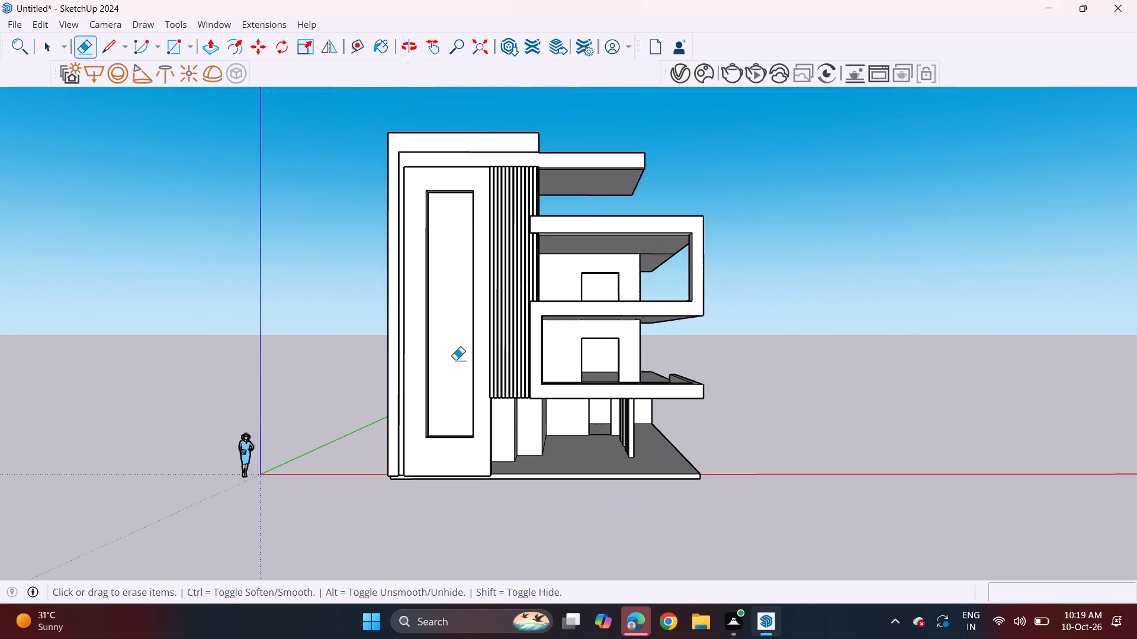
{"action": "middle_click_drag", "start_coordinate": [451, 396], "coordinate": [488, 421], "text": "shift"}
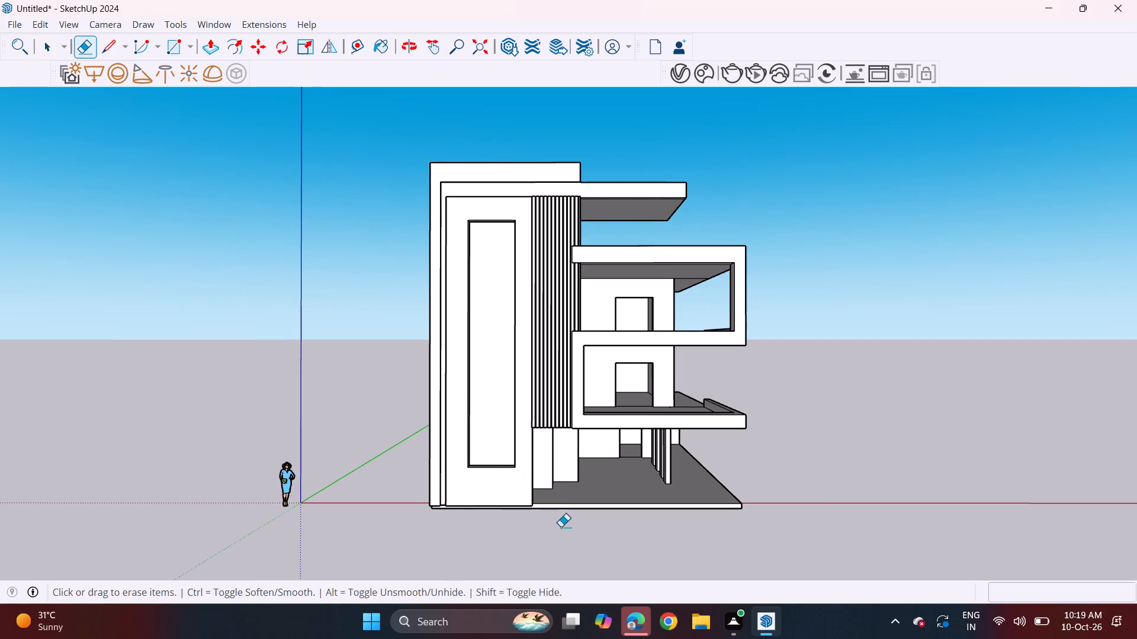
{"action": "middle_click_drag", "start_coordinate": [557, 525], "coordinate": [388, 478]}
{"action": "scroll", "coordinate": [468, 566], "scroll_direction": "up", "scroll_amount": 3}
{"action": "scroll", "coordinate": [490, 504], "scroll_direction": "up", "scroll_amount": 3}
{"action": "middle_click_drag", "start_coordinate": [501, 496], "coordinate": [450, 505]}
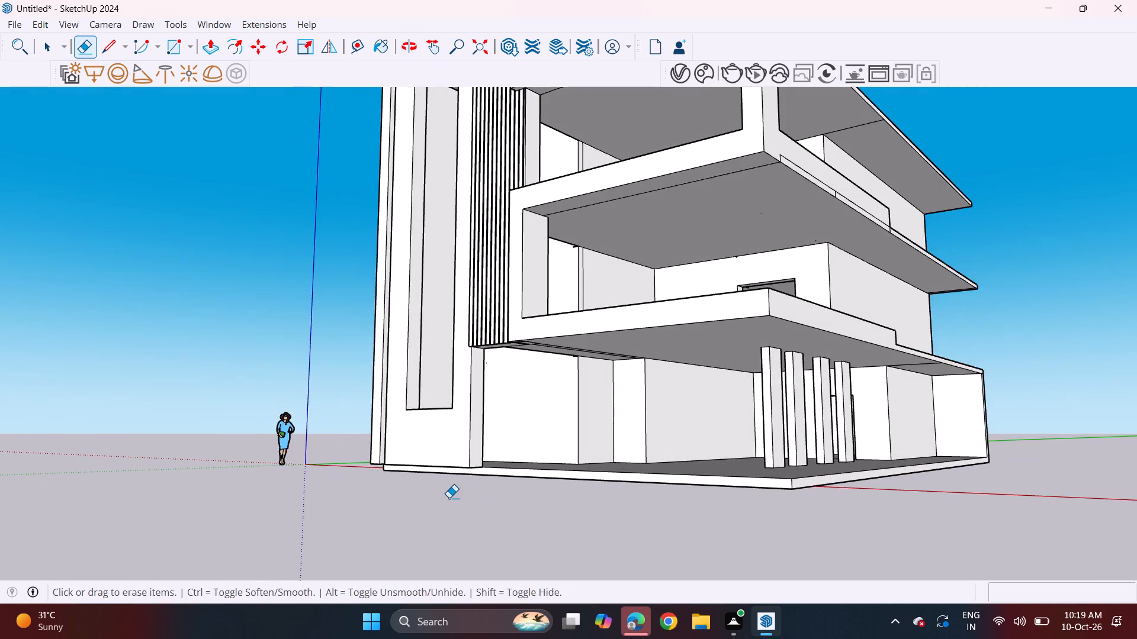
{"action": "scroll", "coordinate": [449, 498], "scroll_direction": "up", "scroll_amount": 3}
{"action": "left_click_drag", "start_coordinate": [213, 54], "coordinate": [221, 55]}
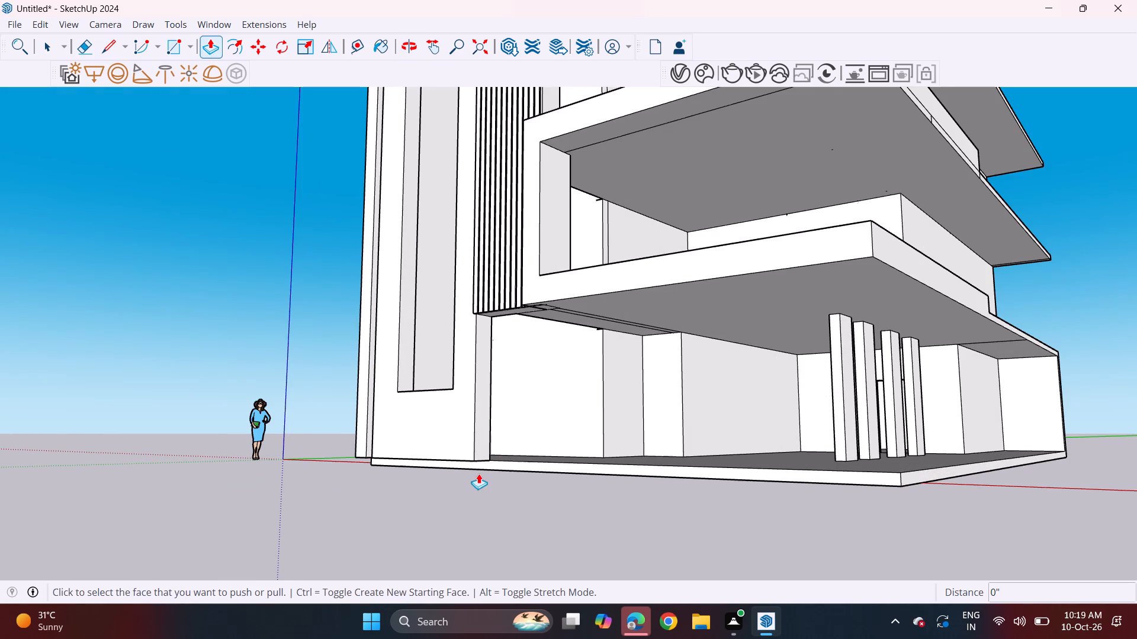
{"action": "left_click", "coordinate": [503, 463]}
{"action": "left_click", "coordinate": [507, 461]}
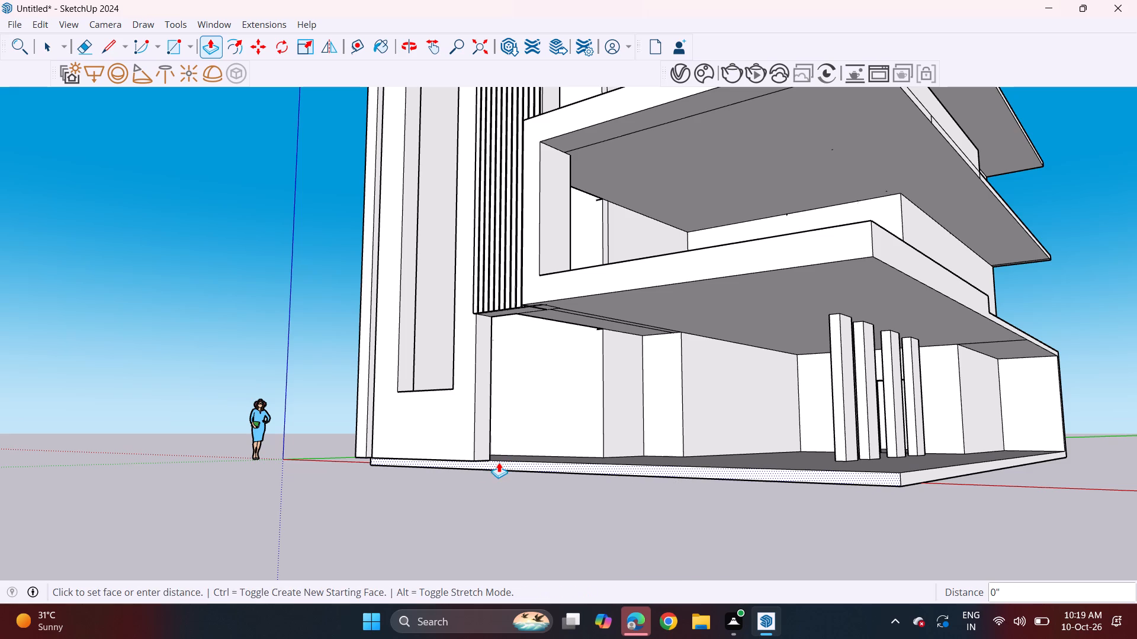
{"action": "left_click", "coordinate": [472, 457]}
Push the outer side face of the lower balcony's parapet and slab inward about 10 1/4".
{"action": "middle_click_drag", "start_coordinate": [433, 476], "coordinate": [560, 494]}
{"action": "scroll", "coordinate": [559, 470], "scroll_direction": "down", "scroll_amount": 5}
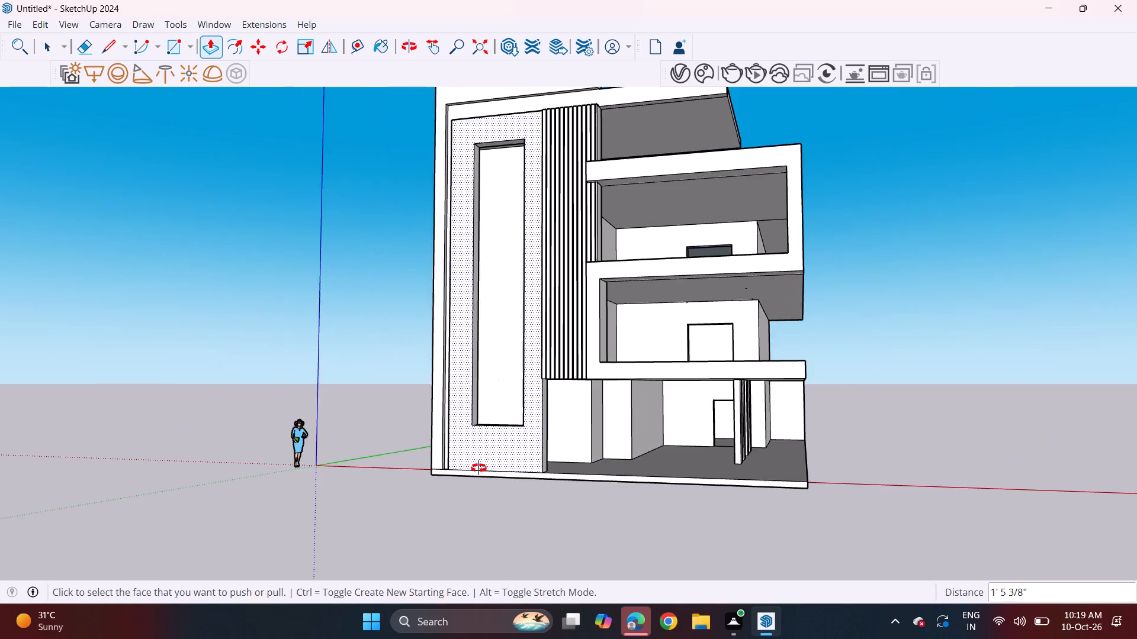
{"action": "middle_click_drag", "start_coordinate": [476, 468], "coordinate": [550, 496]}
{"action": "scroll", "coordinate": [545, 418], "scroll_direction": "down", "scroll_amount": 2}
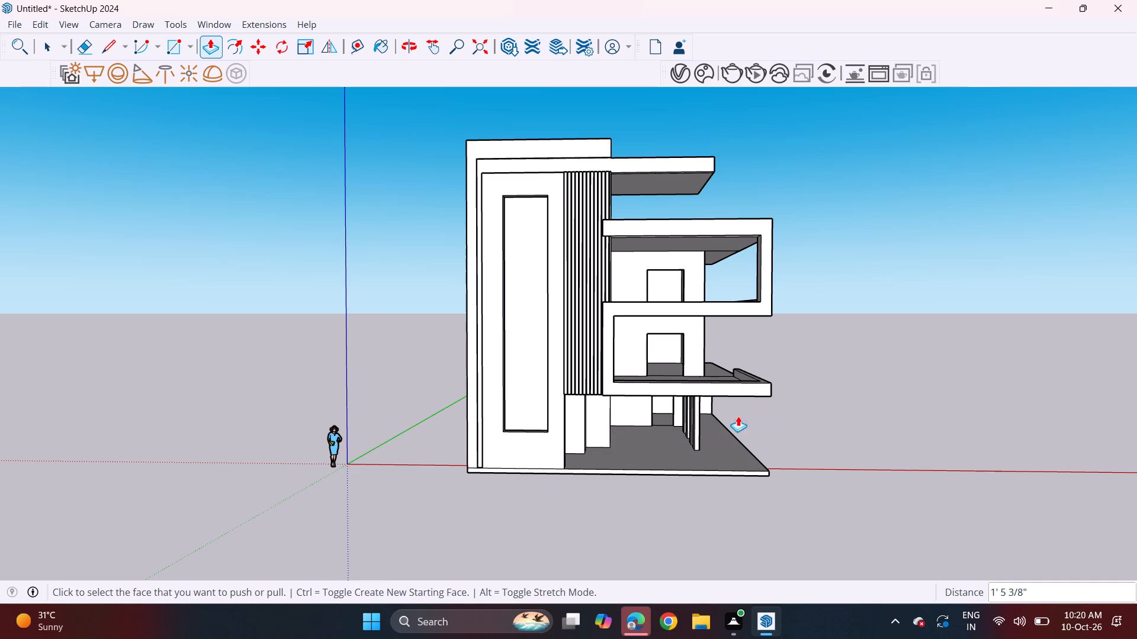
{"action": "middle_click_drag", "start_coordinate": [753, 418], "coordinate": [645, 371]}
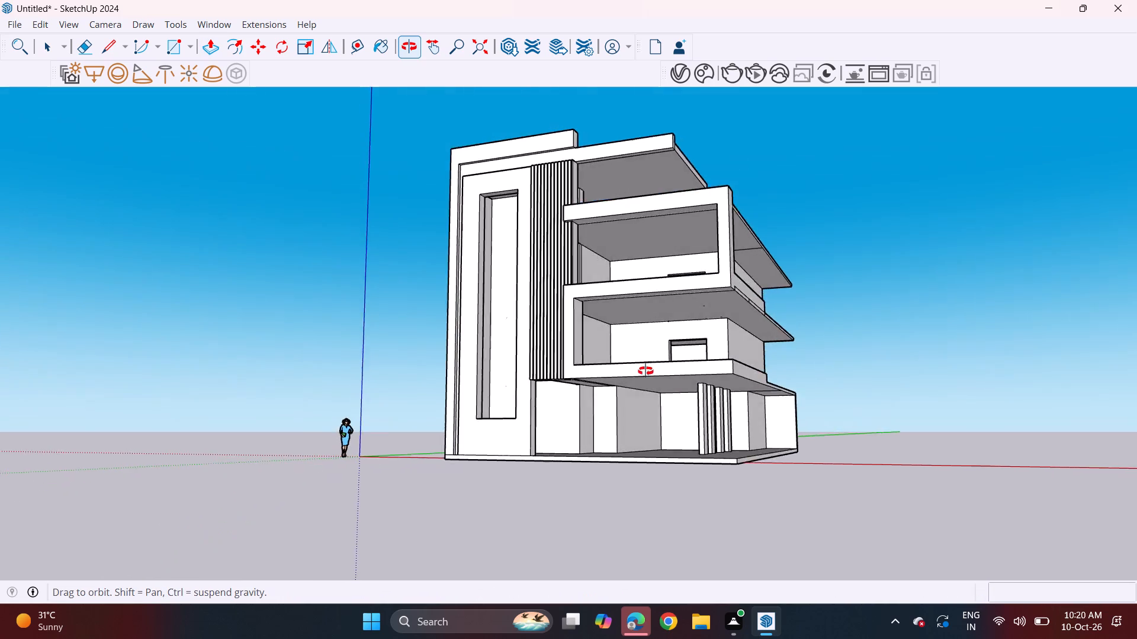
{"action": "middle_click_drag", "start_coordinate": [645, 371], "coordinate": [712, 385]}
{"action": "middle_click_drag", "start_coordinate": [822, 403], "coordinate": [731, 405]}
{"action": "scroll", "coordinate": [772, 443], "scroll_direction": "up", "scroll_amount": 4}
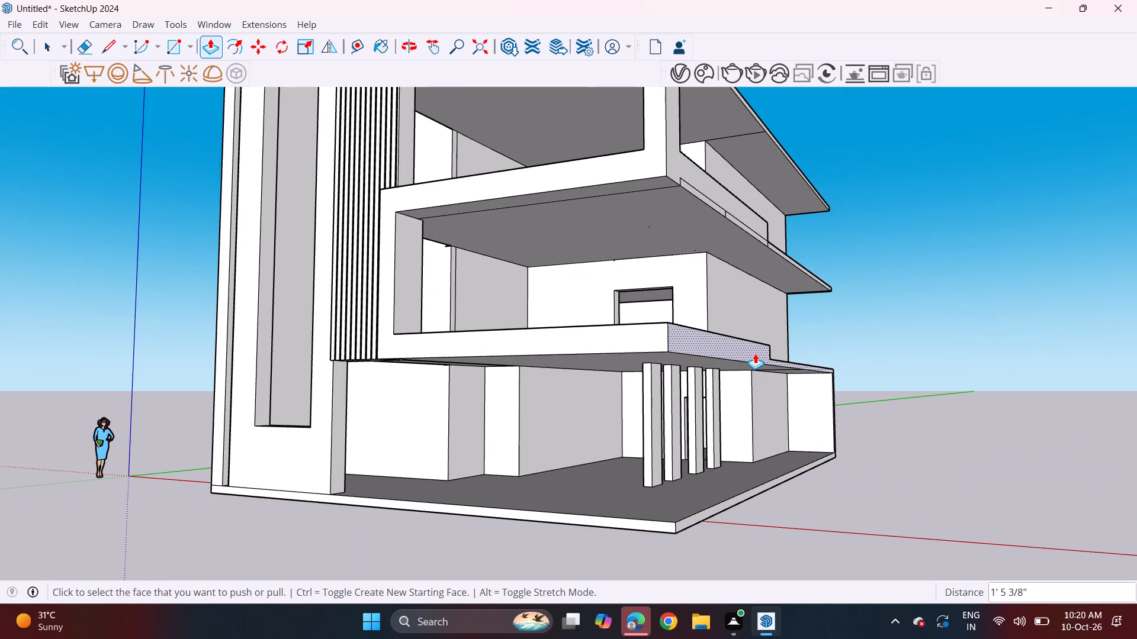
{"action": "left_click", "coordinate": [755, 353]}
{"action": "left_click", "coordinate": [736, 353]}
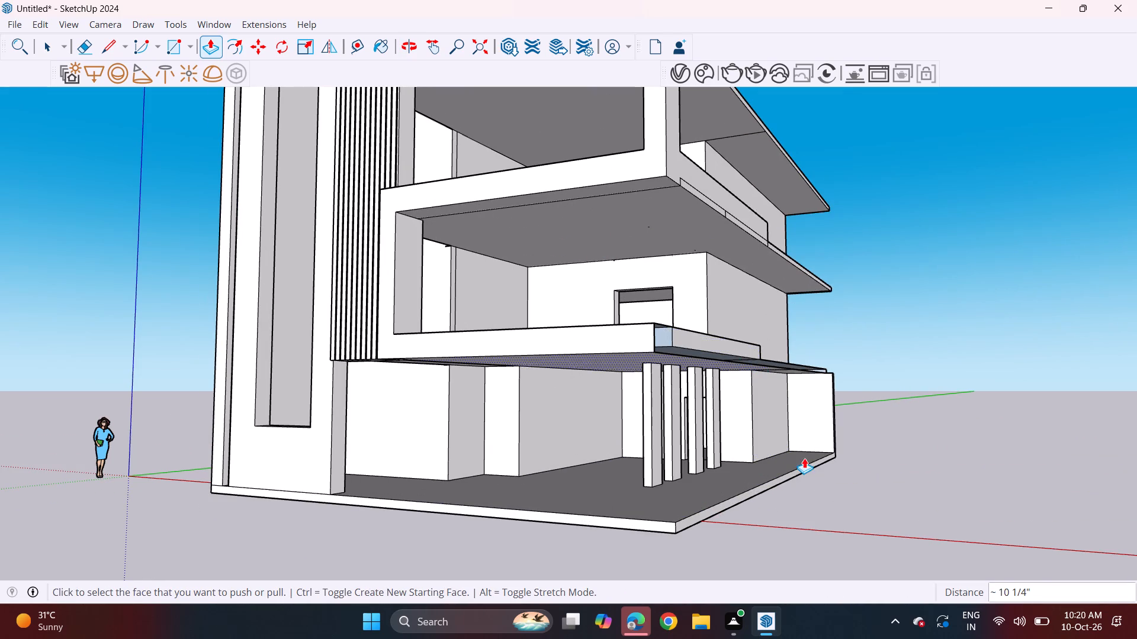
Push the ground slab's outer side face inward 5 11/16" on the balcony side.
{"action": "middle_click_drag", "start_coordinate": [677, 458], "coordinate": [720, 525]}
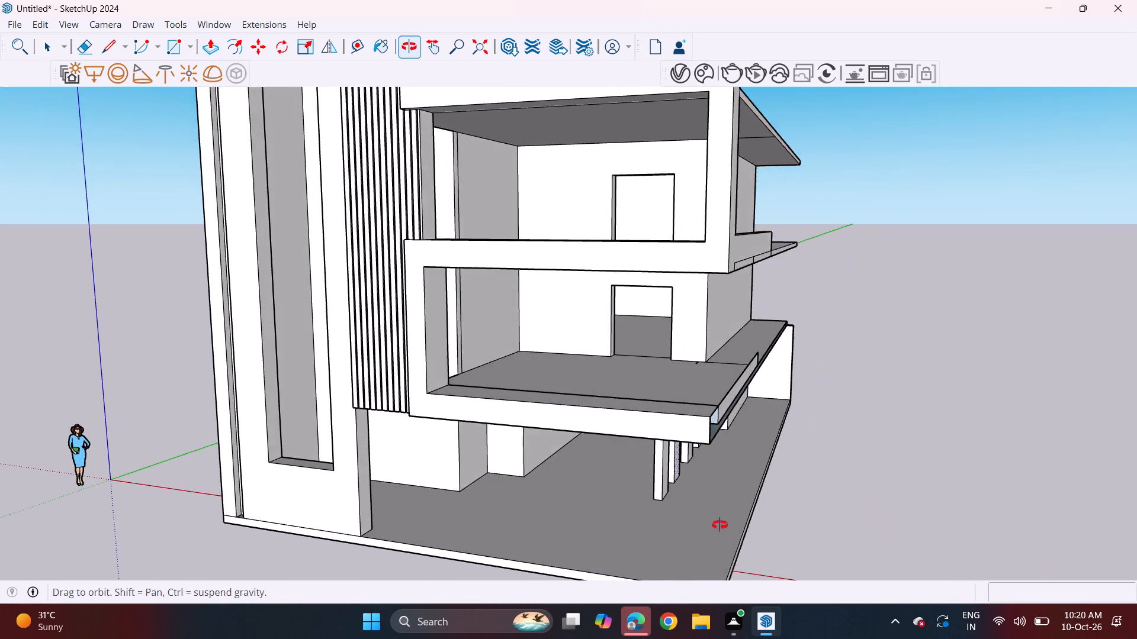
{"action": "middle_click_drag", "start_coordinate": [720, 525], "coordinate": [730, 494]}
{"action": "middle_click_drag", "start_coordinate": [750, 507], "coordinate": [682, 476]}
{"action": "scroll", "coordinate": [676, 543], "scroll_direction": "up", "scroll_amount": 3}
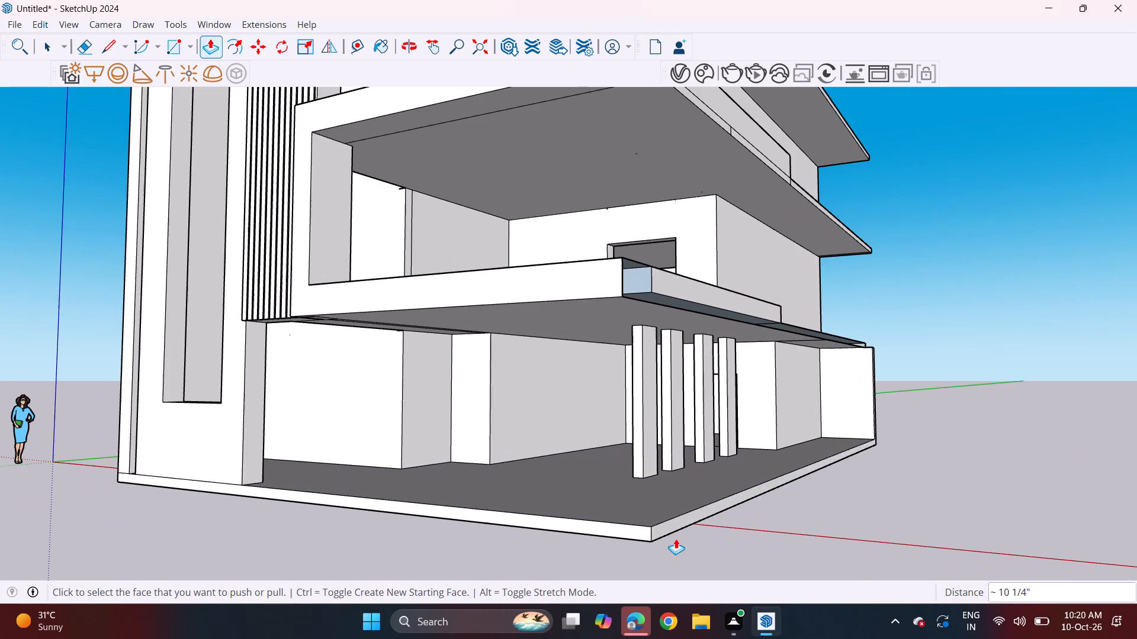
{"action": "left_click", "coordinate": [676, 527]}
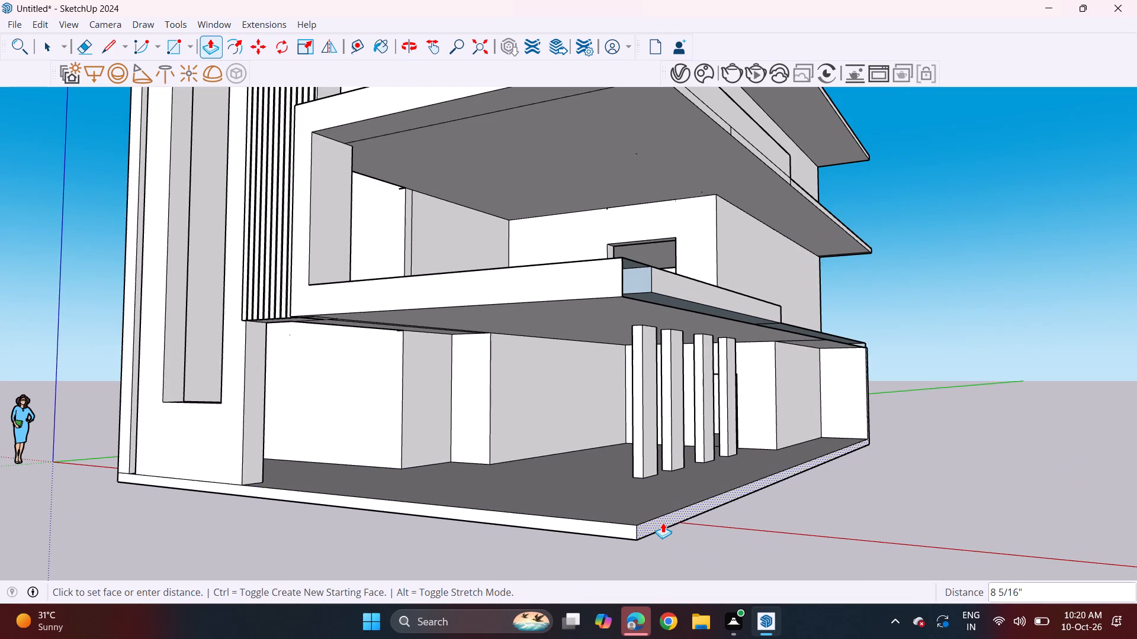
{"action": "left_click", "coordinate": [666, 525]}
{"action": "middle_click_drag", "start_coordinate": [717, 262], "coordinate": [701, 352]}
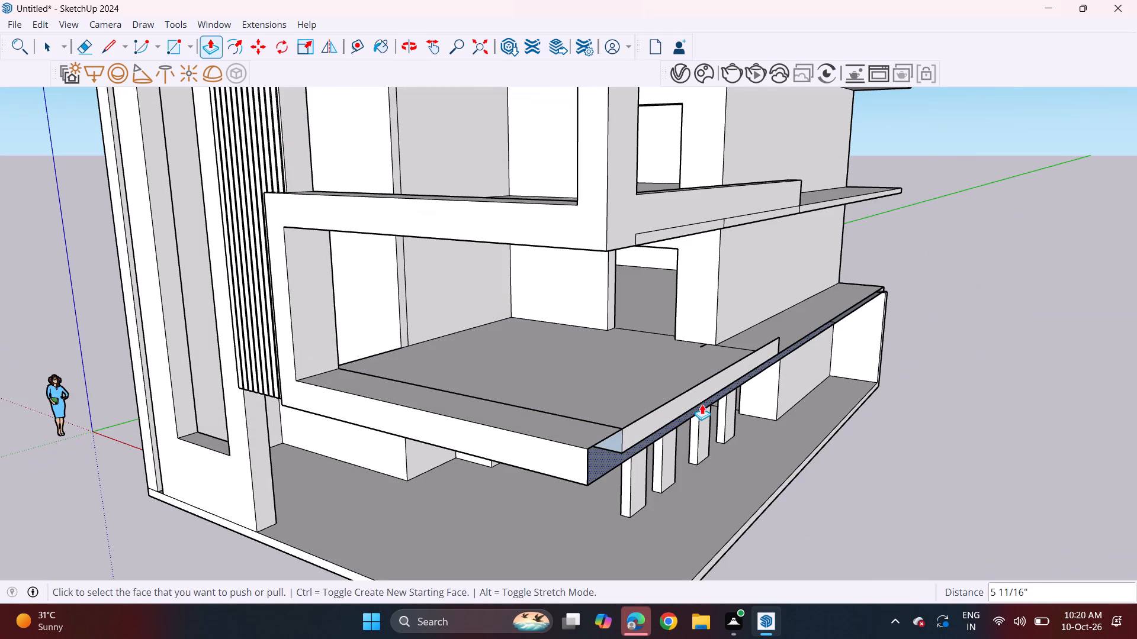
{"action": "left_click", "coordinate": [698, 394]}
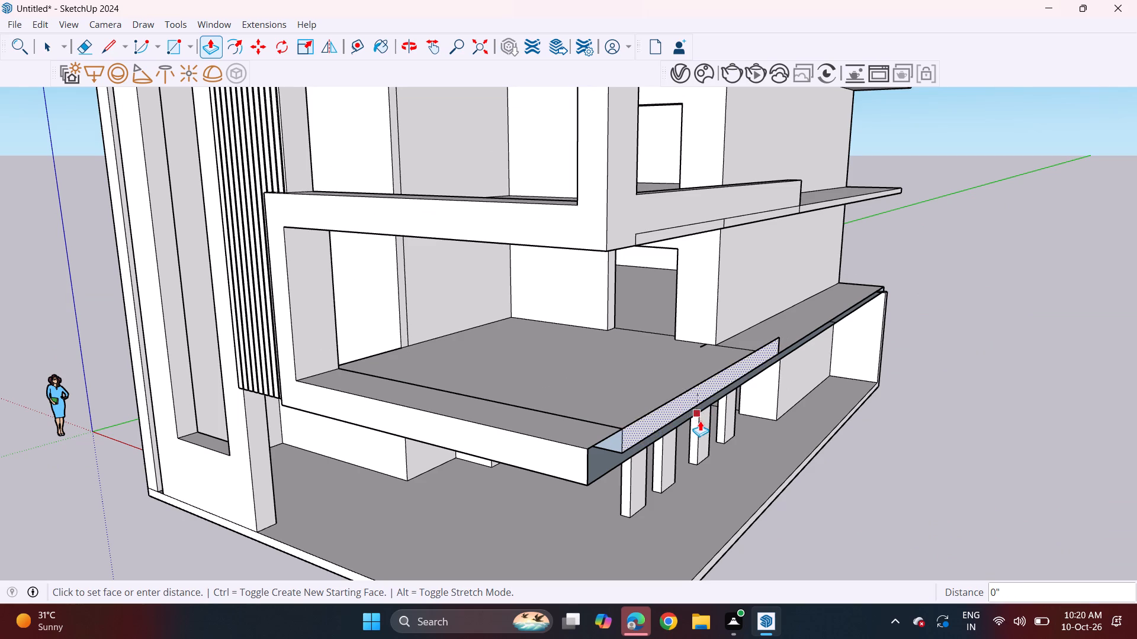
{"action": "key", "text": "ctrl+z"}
Draw a rectangle about 1' 9" by 26' 2" over the lower balcony's open side to close it.
{"action": "middle_click_drag", "start_coordinate": [631, 459], "coordinate": [579, 420]}
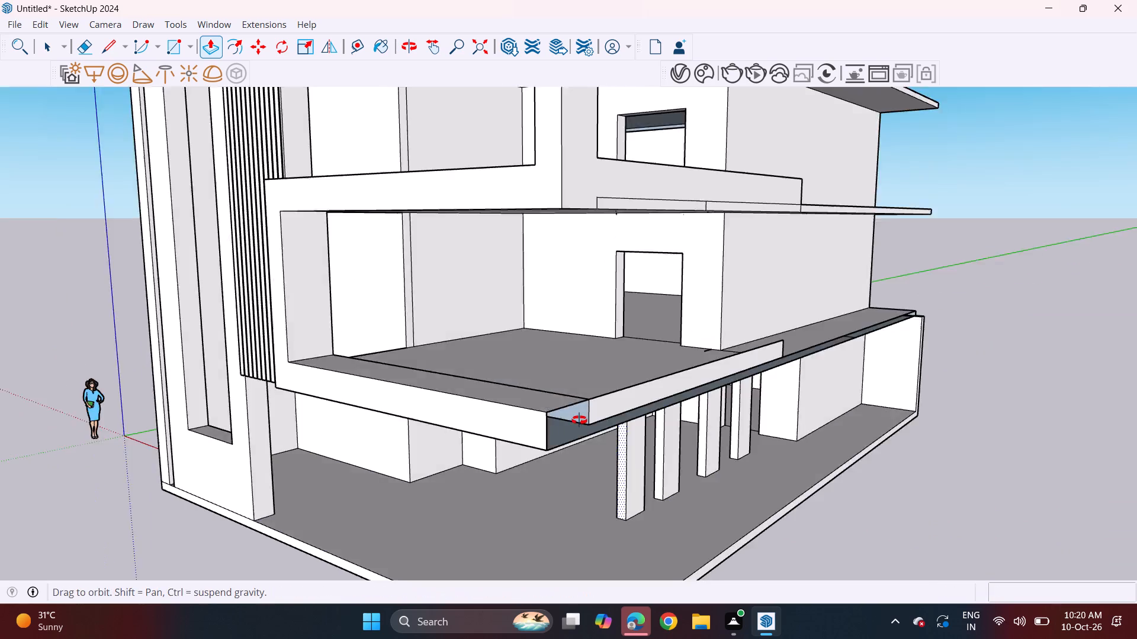
{"action": "middle_click_drag", "start_coordinate": [579, 420], "coordinate": [444, 405]}
{"action": "scroll", "coordinate": [430, 403], "scroll_direction": "down", "scroll_amount": 3}
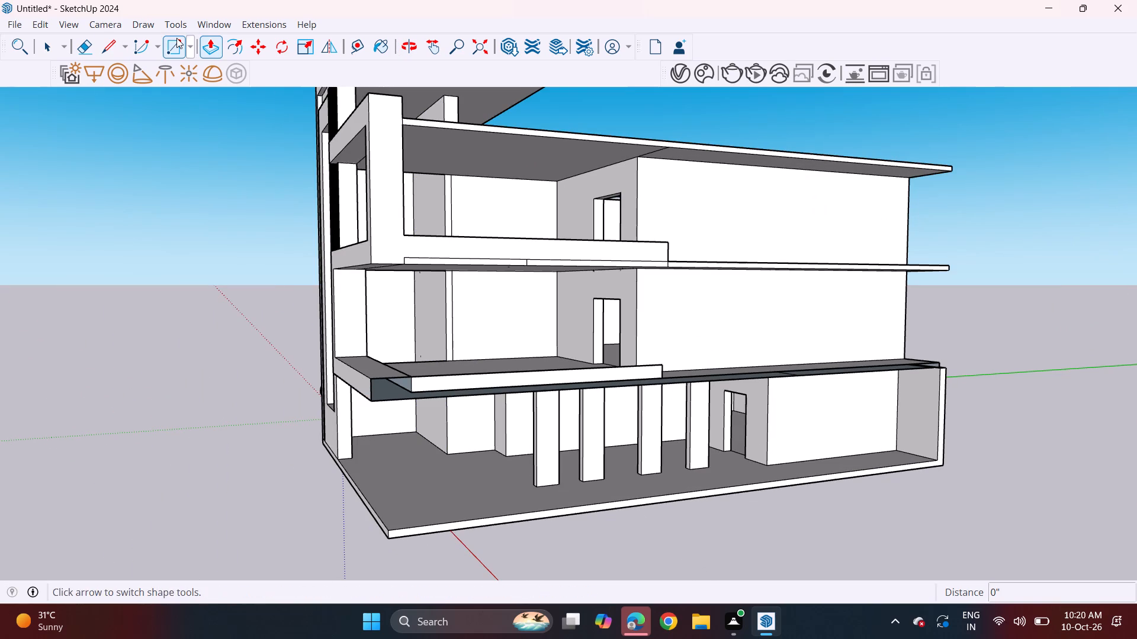
{"action": "left_click", "coordinate": [176, 38]}
{"action": "left_click_drag", "start_coordinate": [370, 376], "coordinate": [375, 379]}
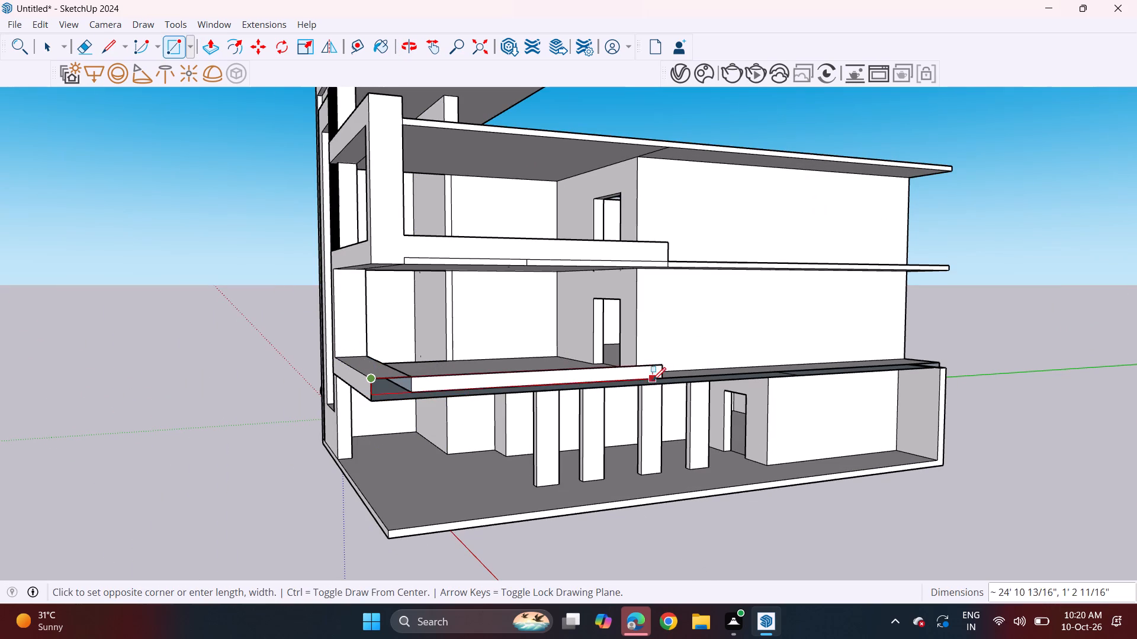
{"action": "middle_click_drag", "start_coordinate": [638, 387], "coordinate": [542, 414]}
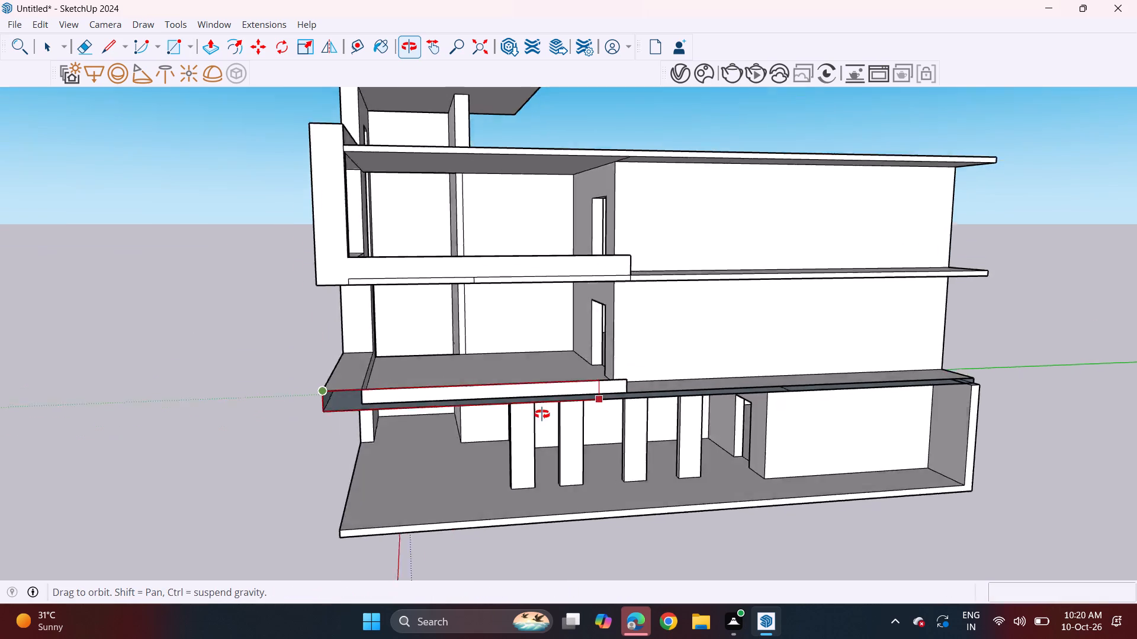
{"action": "middle_click_drag", "start_coordinate": [542, 414], "coordinate": [536, 414]}
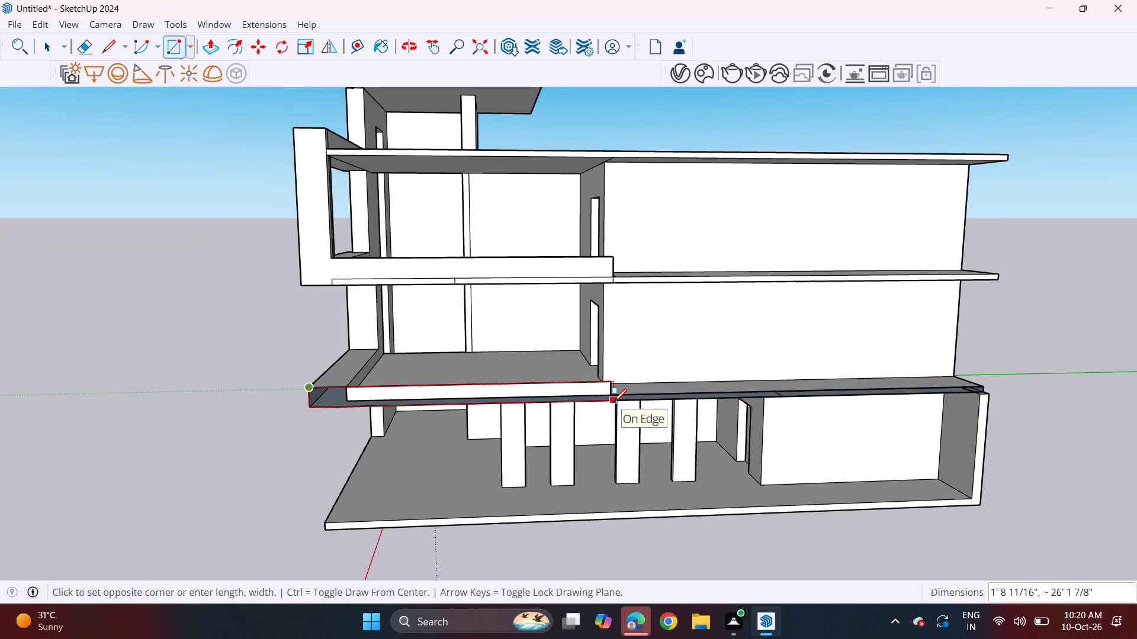
{"action": "left_click", "coordinate": [611, 405]}
Push the upper balcony frame's outer side face inward about 10 1/4", aligning it with the lower balcony's outer corner.
{"action": "middle_click_drag", "start_coordinate": [637, 398], "coordinate": [474, 446]}
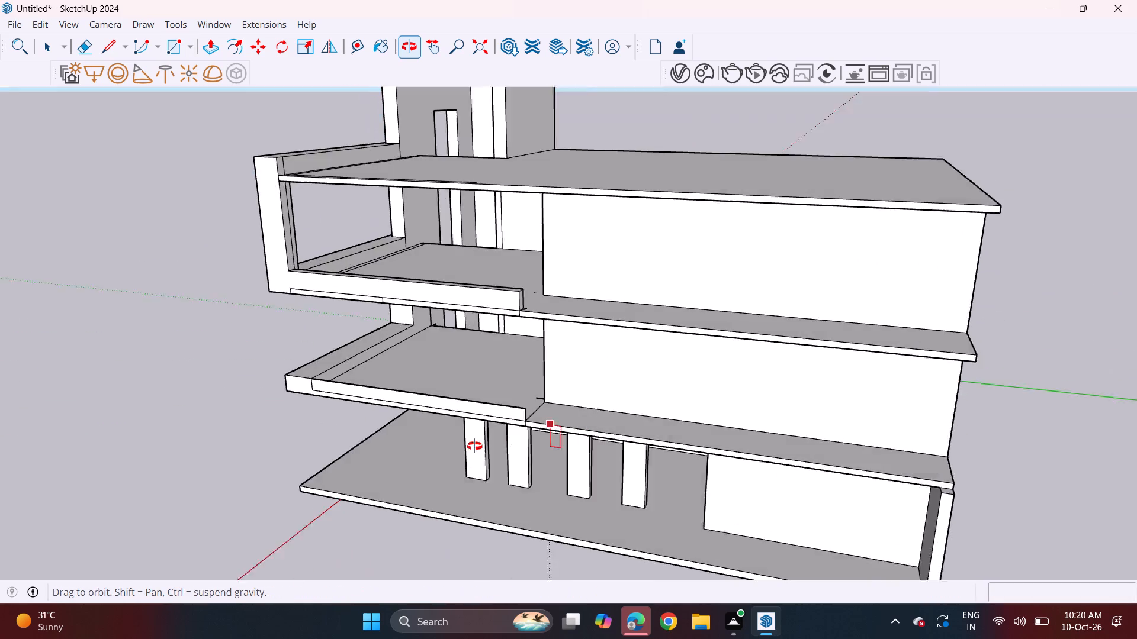
{"action": "middle_click_drag", "start_coordinate": [474, 446], "coordinate": [453, 445]}
{"action": "middle_click_drag", "start_coordinate": [425, 402], "coordinate": [1113, 295]}
{"action": "middle_click_drag", "start_coordinate": [879, 322], "coordinate": [763, 353]}
{"action": "middle_click_drag", "start_coordinate": [765, 328], "coordinate": [749, 329]}
{"action": "left_click", "coordinate": [212, 44]}
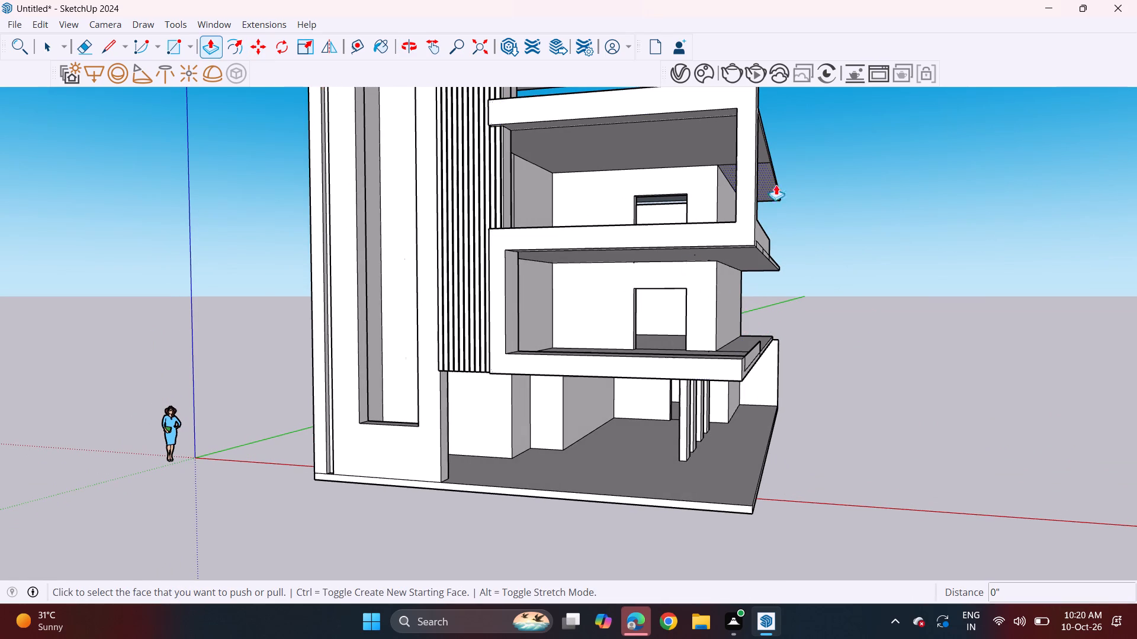
{"action": "left_click", "coordinate": [762, 235]}
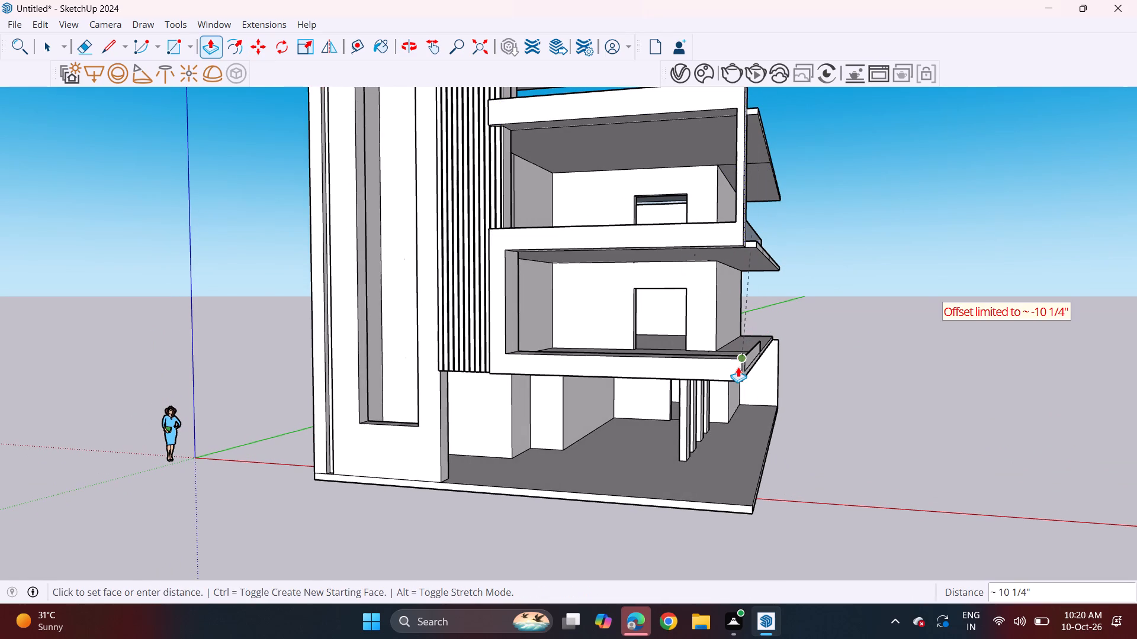
{"action": "left_click", "coordinate": [744, 369]}
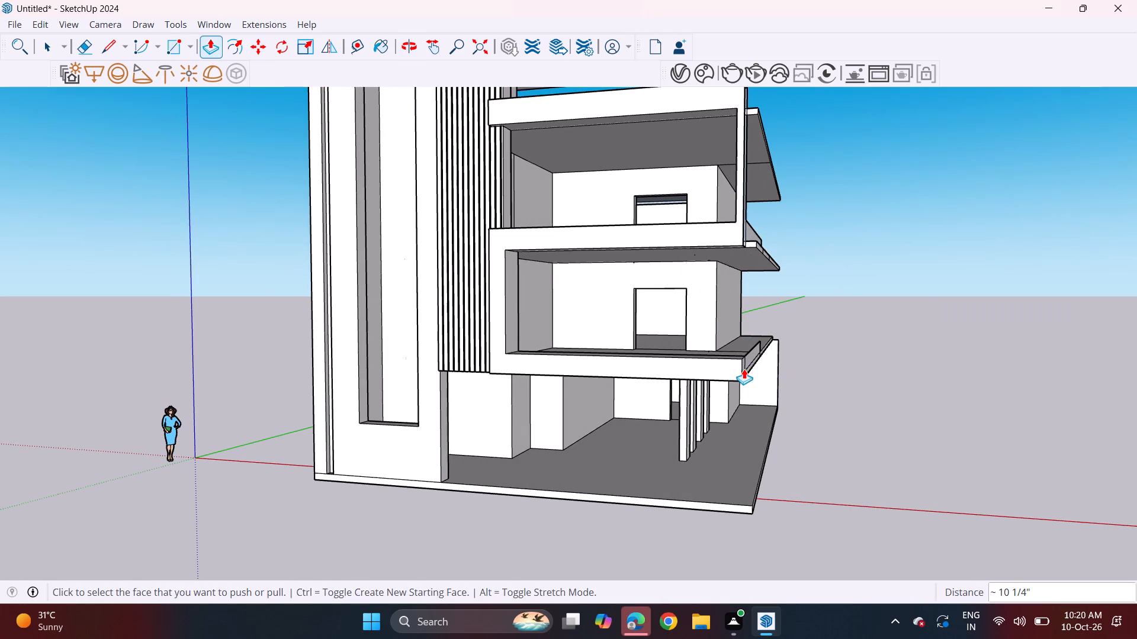
{"action": "middle_click_drag", "start_coordinate": [783, 273], "coordinate": [648, 359]}
{"action": "scroll", "coordinate": [657, 327], "scroll_direction": "up", "scroll_amount": 3}
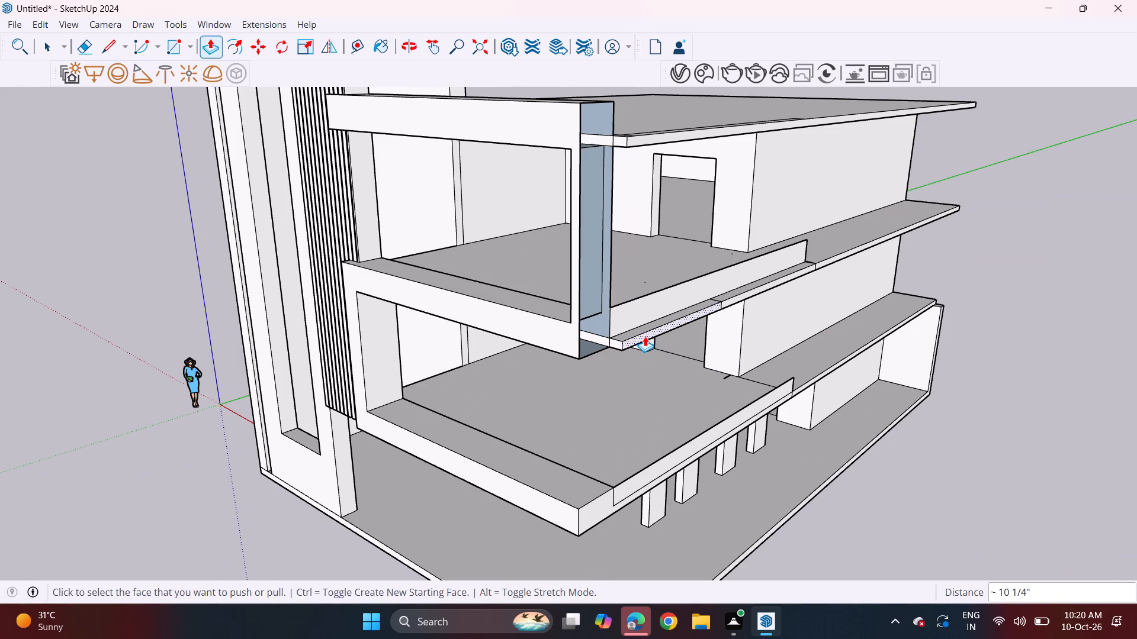
Push the outer edge strips of the upper balcony's floor slab inward about 10 1/4", flush with its parapet.
{"action": "double_click", "coordinate": [645, 336]}
{"action": "double_click", "coordinate": [747, 292]}
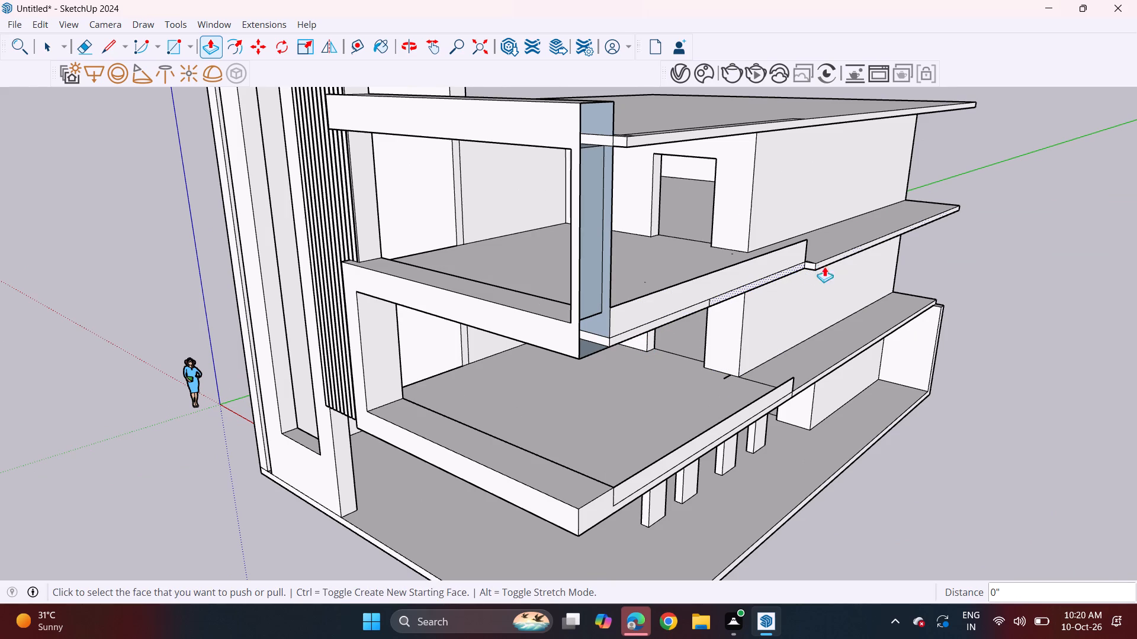
{"action": "double_click", "coordinate": [831, 260]}
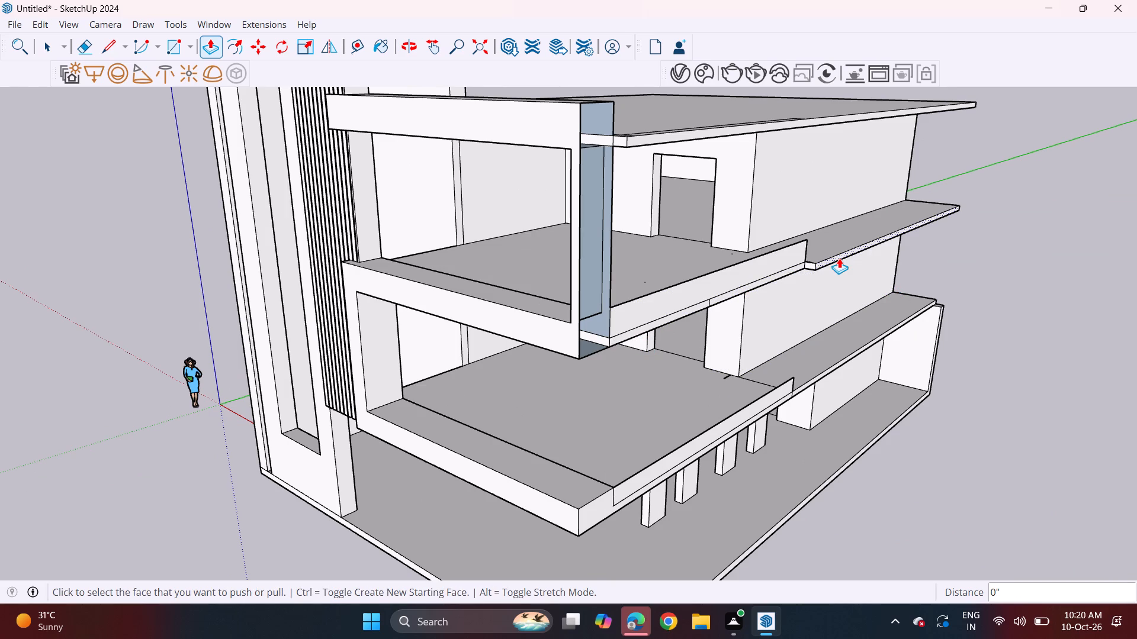
{"action": "double_click", "coordinate": [839, 258]}
{"action": "left_click", "coordinate": [839, 257]}
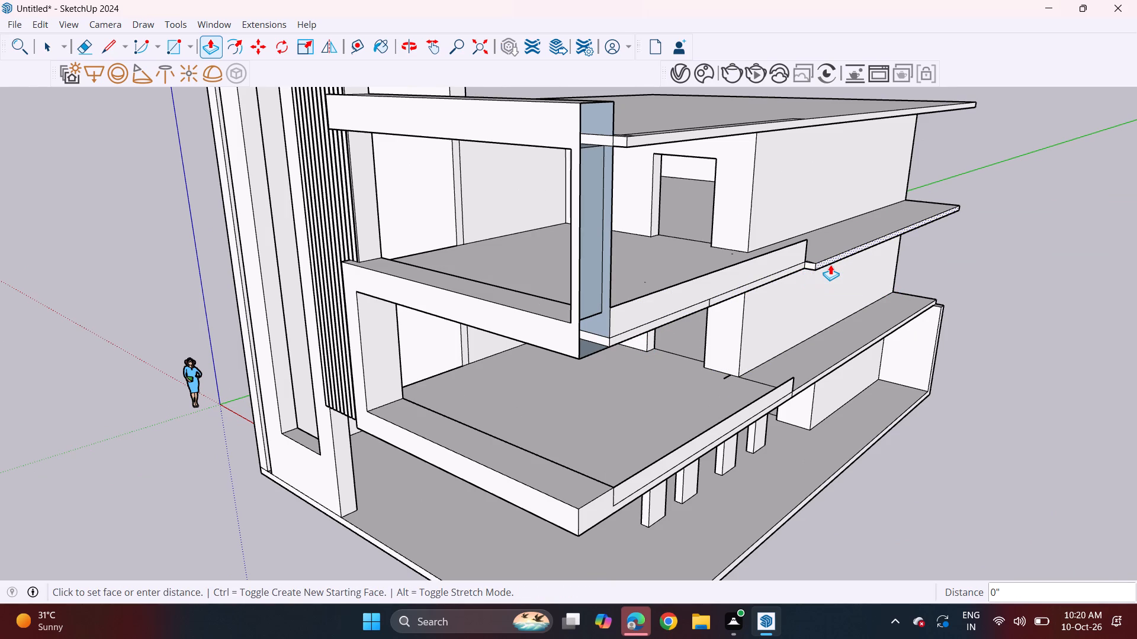
{"action": "double_click", "coordinate": [829, 257]}
Delete the stray diagonal edge on the slab corner where the upper balcony's parapet ends.
{"action": "scroll", "coordinate": [819, 259], "scroll_direction": "up", "scroll_amount": 8}
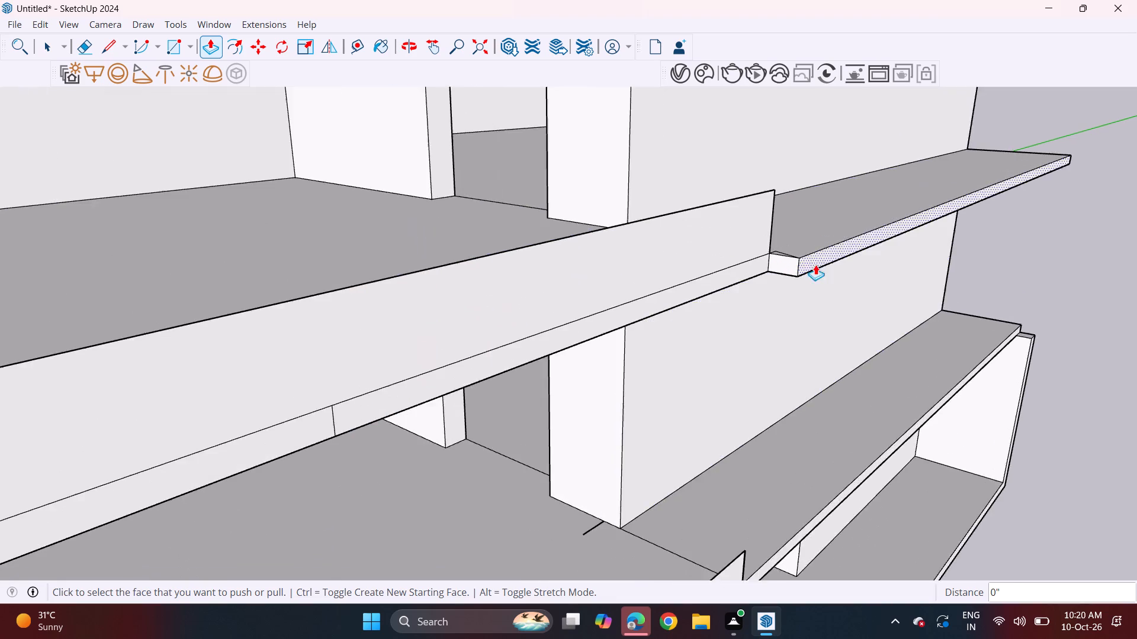
{"action": "scroll", "coordinate": [800, 235], "scroll_direction": "up", "scroll_amount": 5}
{"action": "middle_click_drag", "start_coordinate": [790, 237], "coordinate": [767, 300]}
{"action": "scroll", "coordinate": [756, 328], "scroll_direction": "up", "scroll_amount": 4}
{"action": "key", "text": "space"}
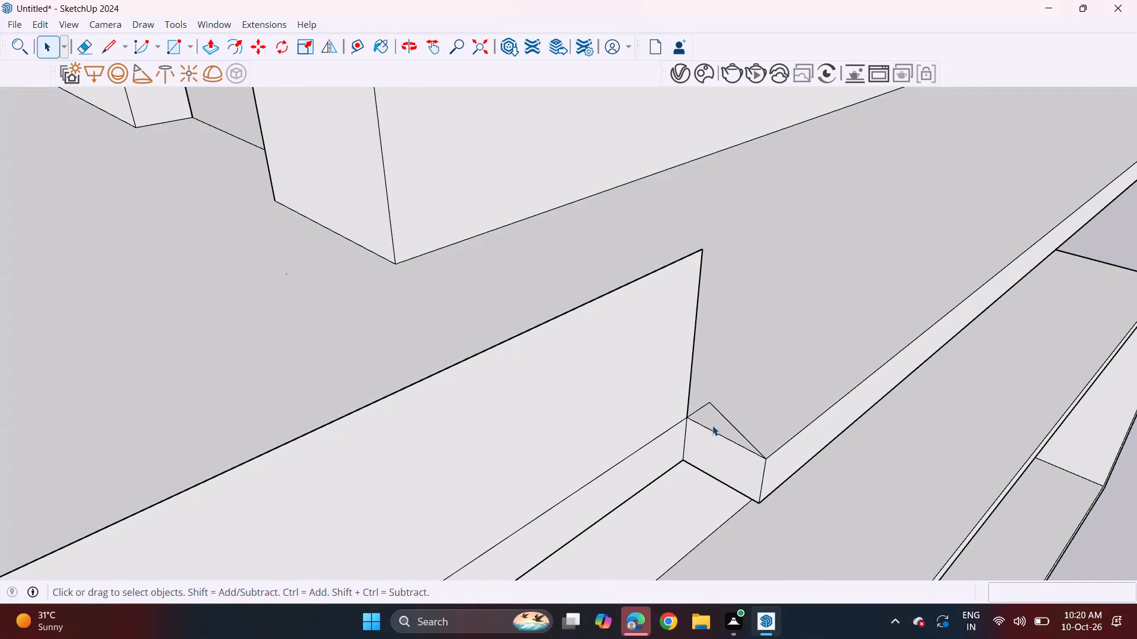
{"action": "left_click", "coordinate": [724, 410]}
{"action": "left_click", "coordinate": [724, 414]}
{"action": "key", "text": "Delete"}
Push the remaining rear stretch of the upper slab's outer edge inward about 10 1/4", level with the parapet face.
{"action": "scroll", "coordinate": [779, 405], "scroll_direction": "down", "scroll_amount": 2}
{"action": "key", "text": "p"}
{"action": "left_click", "coordinate": [798, 438]}
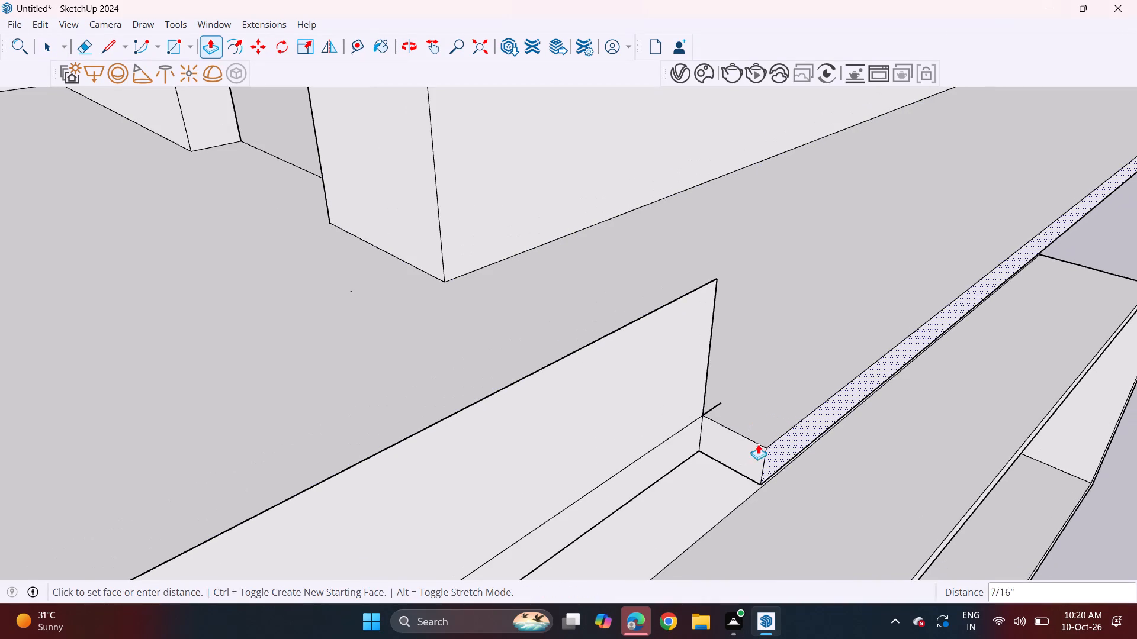
{"action": "left_click", "coordinate": [711, 415]}
{"action": "scroll", "coordinate": [856, 353], "scroll_direction": "down", "scroll_amount": 6}
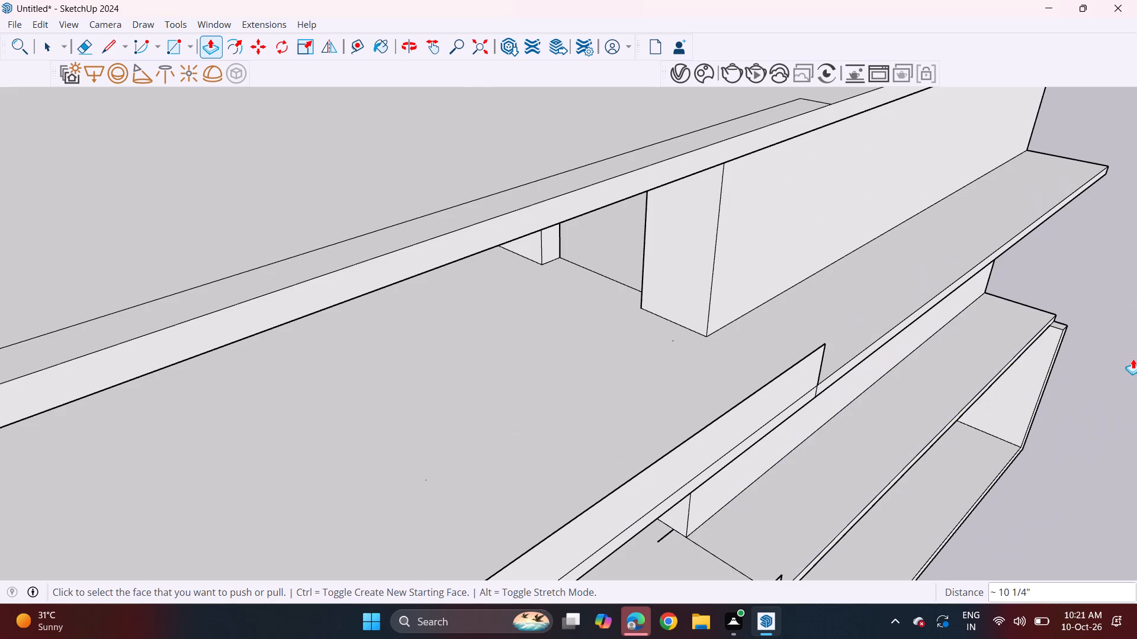
Push the rear ground-floor frame's outer side face inward about 10 1/4", aligning it with the slab edge above.
{"action": "scroll", "coordinate": [1051, 341], "scroll_direction": "up", "scroll_amount": 3}
{"action": "middle_click_drag", "start_coordinate": [1033, 368], "coordinate": [900, 262]}
{"action": "scroll", "coordinate": [958, 398], "scroll_direction": "down", "scroll_amount": 6}
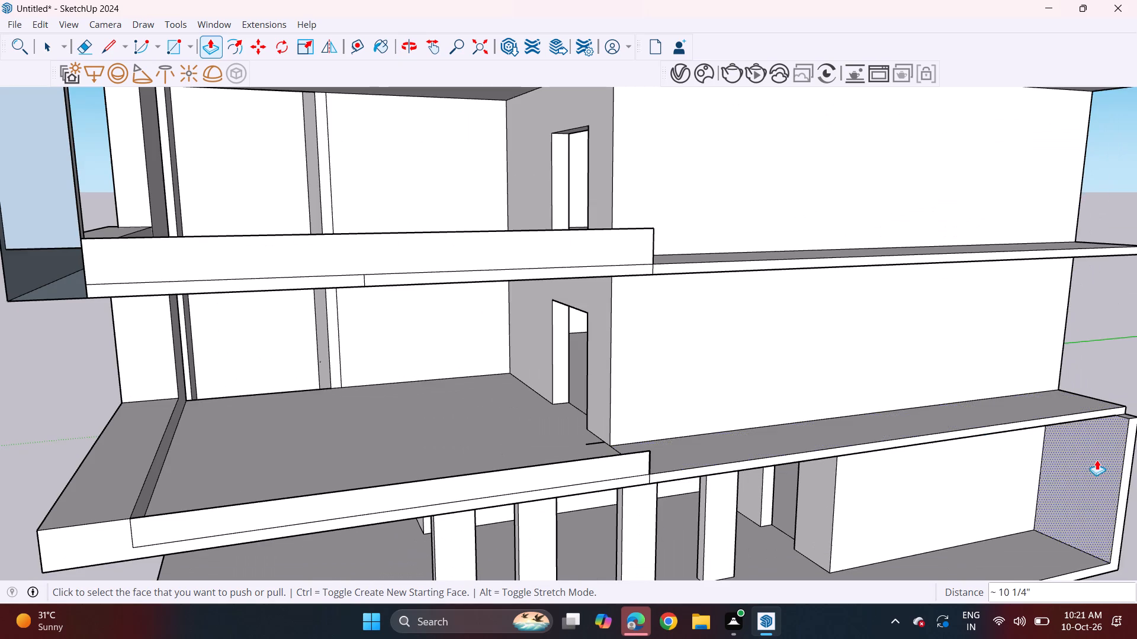
{"action": "left_click", "coordinate": [1125, 480]}
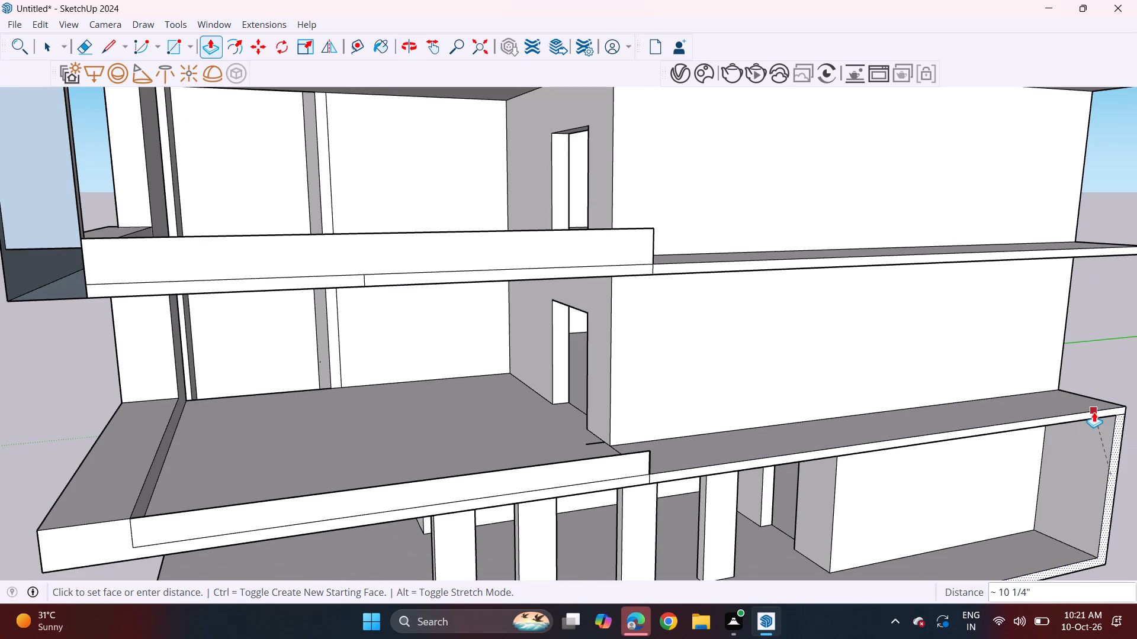
{"action": "left_click", "coordinate": [1093, 412]}
Erase the vertical edges of the three front columns standing under the lower balcony.
{"action": "middle_click_drag", "start_coordinate": [790, 504], "coordinate": [949, 464]}
{"action": "scroll", "coordinate": [901, 434], "scroll_direction": "down", "scroll_amount": 3}
{"action": "middle_click_drag", "start_coordinate": [742, 470], "coordinate": [886, 438]}
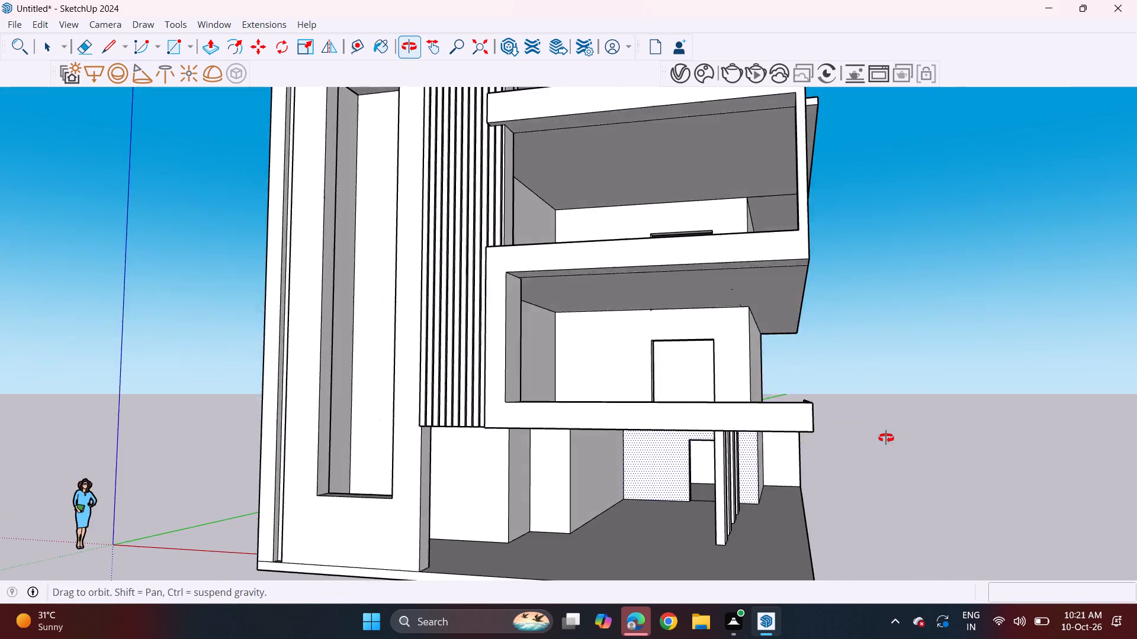
{"action": "middle_click_drag", "start_coordinate": [886, 438], "coordinate": [1067, 416]}
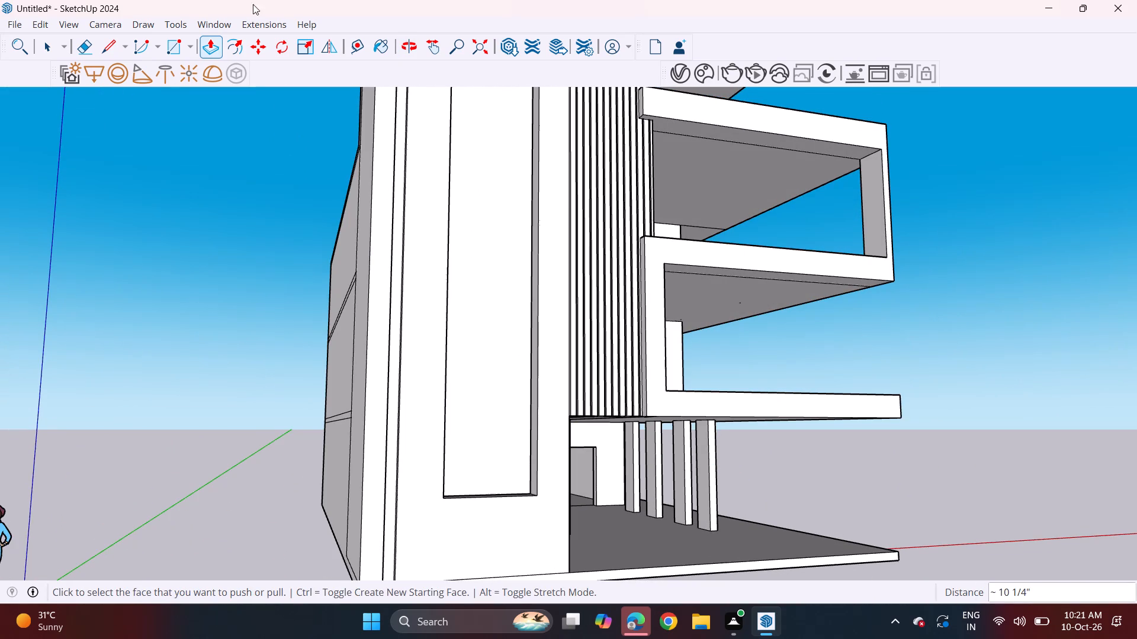
{"action": "left_click_drag", "start_coordinate": [94, 47], "coordinate": [100, 46]}
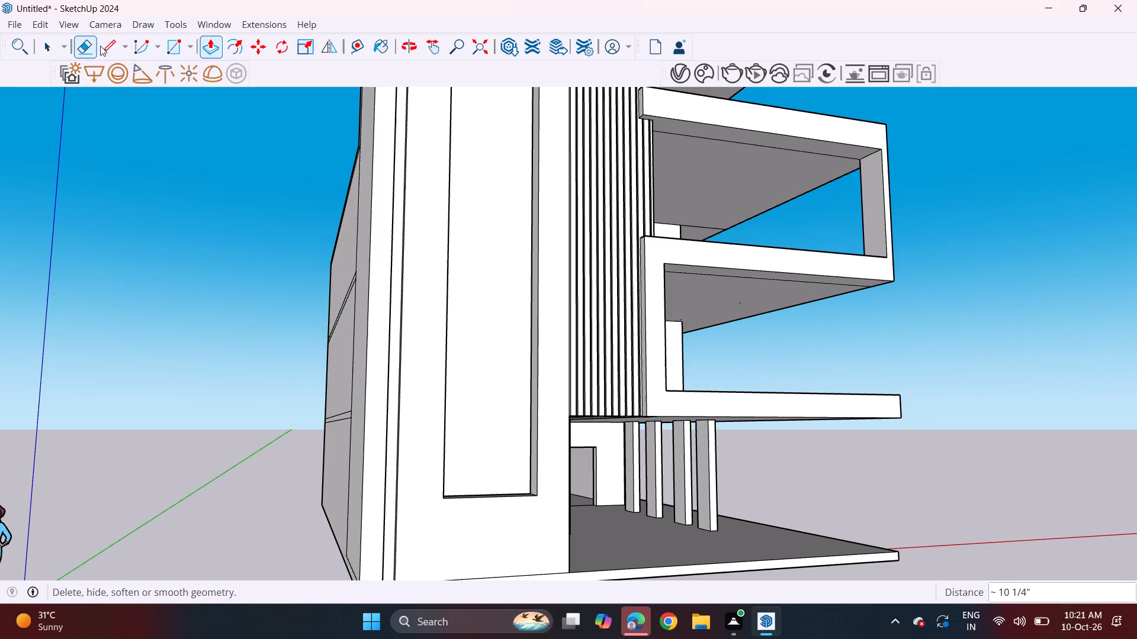
{"action": "left_click_drag", "start_coordinate": [100, 46], "coordinate": [105, 44]}
{"action": "middle_click_drag", "start_coordinate": [596, 472], "coordinate": [625, 466]}
{"action": "scroll", "coordinate": [624, 470], "scroll_direction": "up", "scroll_amount": 3}
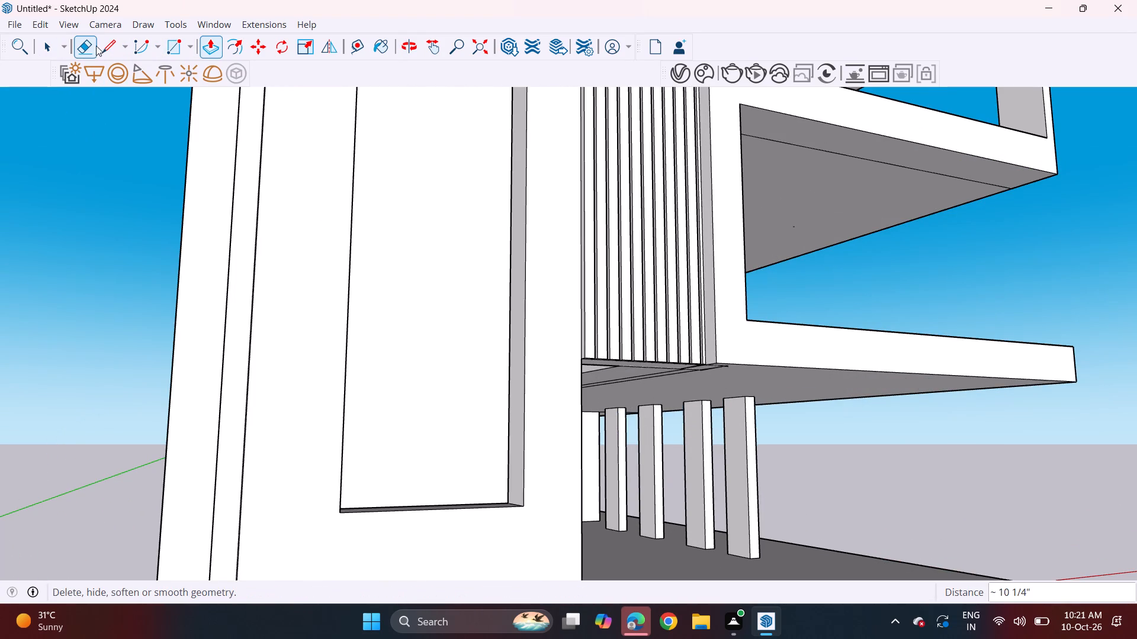
{"action": "left_click", "coordinate": [89, 45]}
{"action": "left_click_drag", "start_coordinate": [676, 447], "coordinate": [779, 452]}
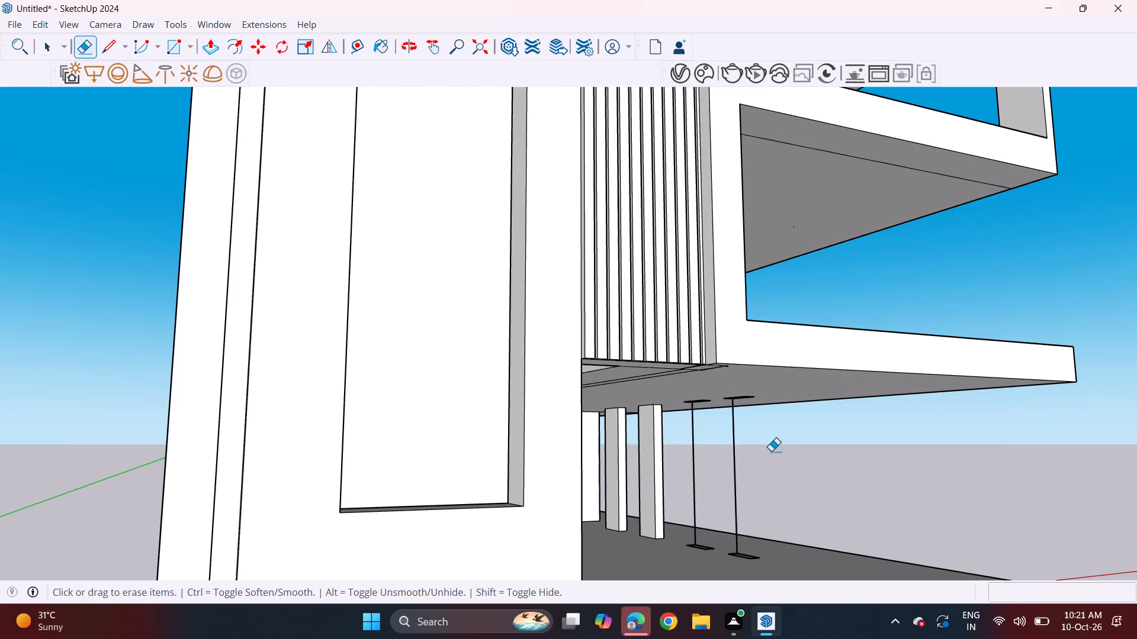
{"action": "left_click_drag", "start_coordinate": [726, 451], "coordinate": [744, 455]}
{"action": "left_click_drag", "start_coordinate": [686, 457], "coordinate": [702, 459]}
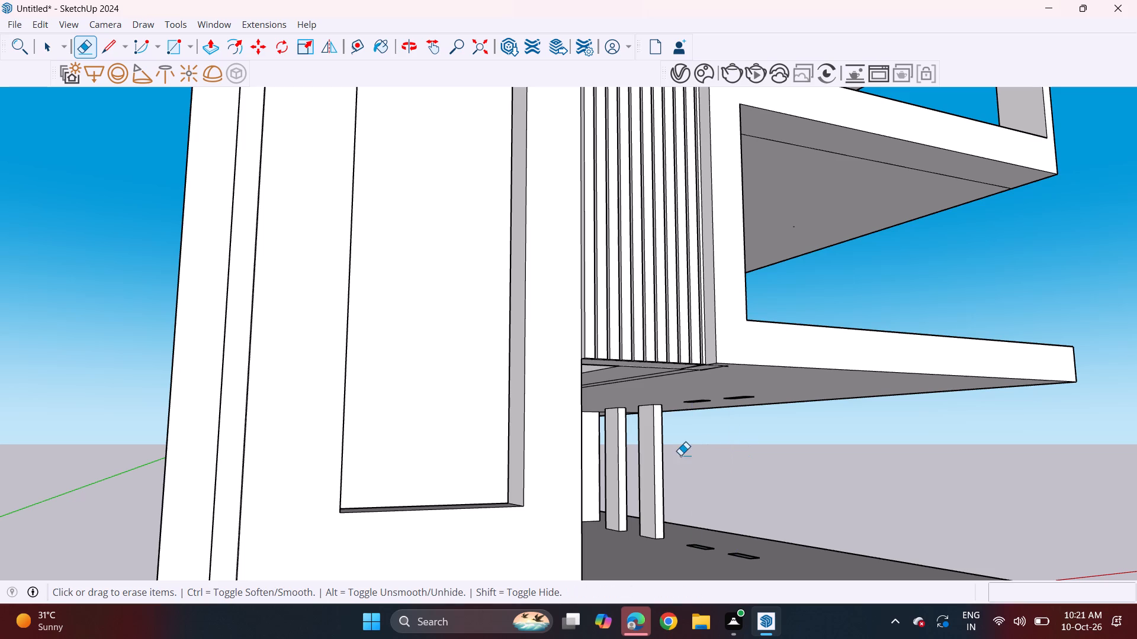
{"action": "left_click_drag", "start_coordinate": [637, 450], "coordinate": [651, 454]}
{"action": "left_click_drag", "start_coordinate": [656, 456], "coordinate": [675, 458]}
{"action": "left_click_drag", "start_coordinate": [645, 451], "coordinate": [654, 454]}
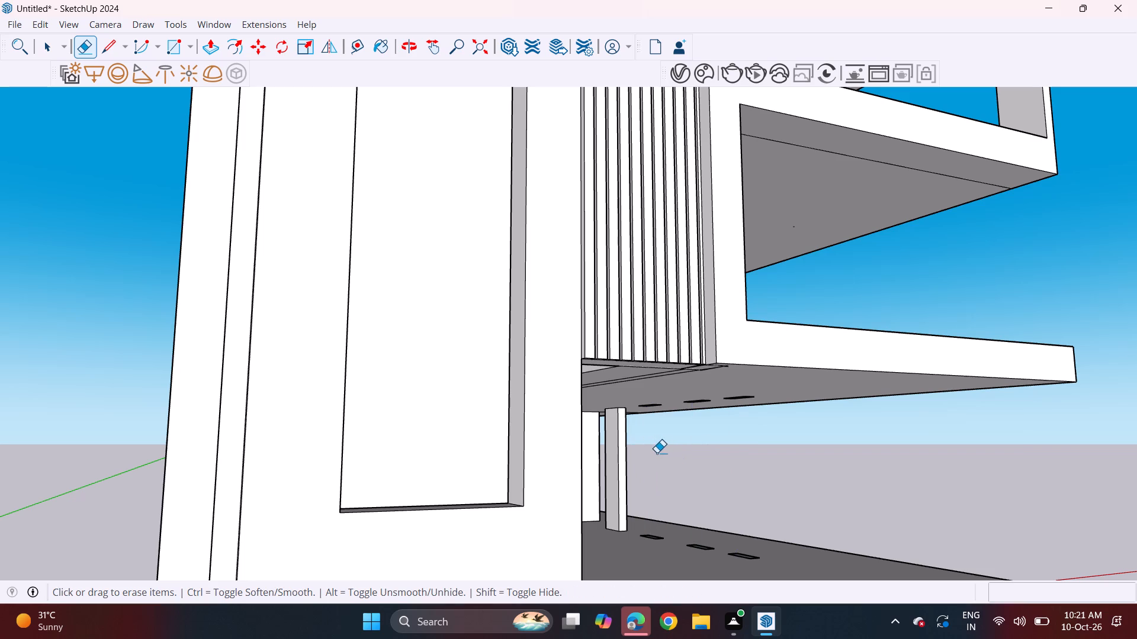
Erase the three leftover column outlines on the underside of the lower balcony slab.
{"action": "middle_click_drag", "start_coordinate": [680, 454], "coordinate": [586, 397]}
{"action": "scroll", "coordinate": [753, 469], "scroll_direction": "up", "scroll_amount": 2}
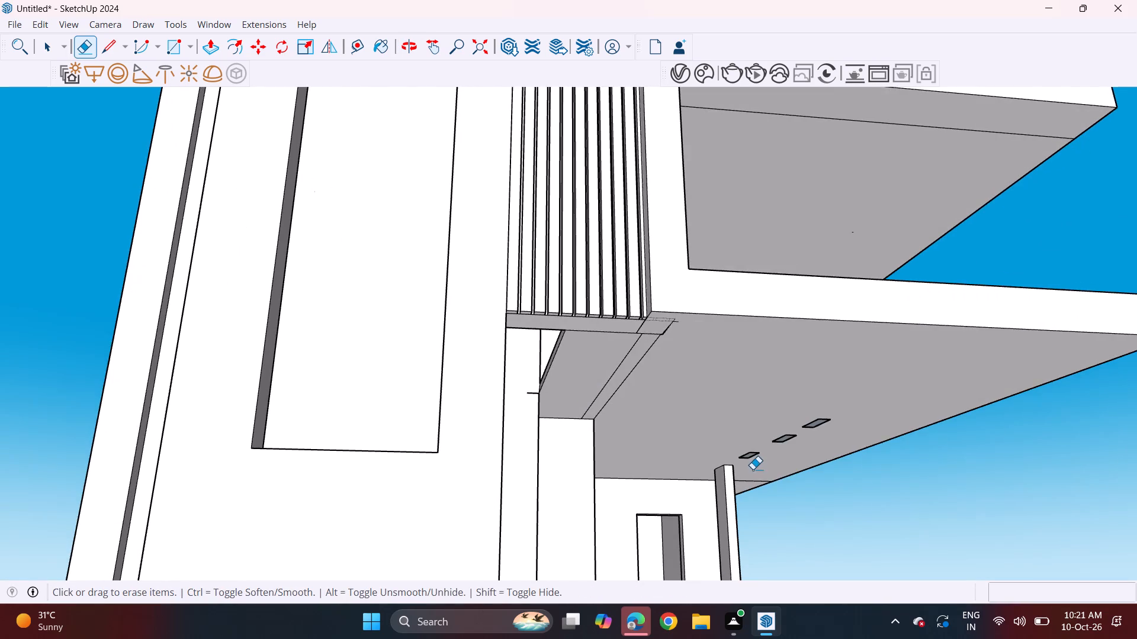
{"action": "scroll", "coordinate": [753, 469], "scroll_direction": "up", "scroll_amount": 1}
{"action": "left_click_drag", "start_coordinate": [753, 447], "coordinate": [749, 461]}
{"action": "left_click_drag", "start_coordinate": [740, 447], "coordinate": [745, 453]}
{"action": "left_click", "coordinate": [792, 429]}
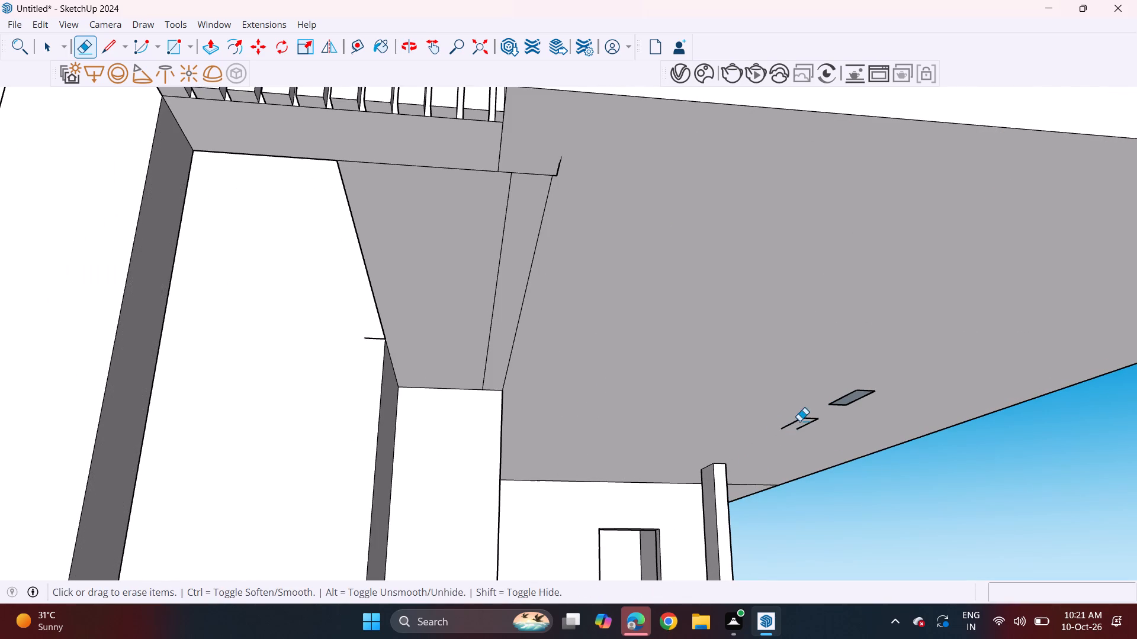
{"action": "left_click_drag", "start_coordinate": [796, 428], "coordinate": [810, 420]}
{"action": "left_click_drag", "start_coordinate": [807, 417], "coordinate": [805, 424]}
{"action": "left_click_drag", "start_coordinate": [796, 417], "coordinate": [796, 422]}
{"action": "left_click_drag", "start_coordinate": [835, 399], "coordinate": [849, 393]}
{"action": "left_click_drag", "start_coordinate": [852, 393], "coordinate": [852, 399]}
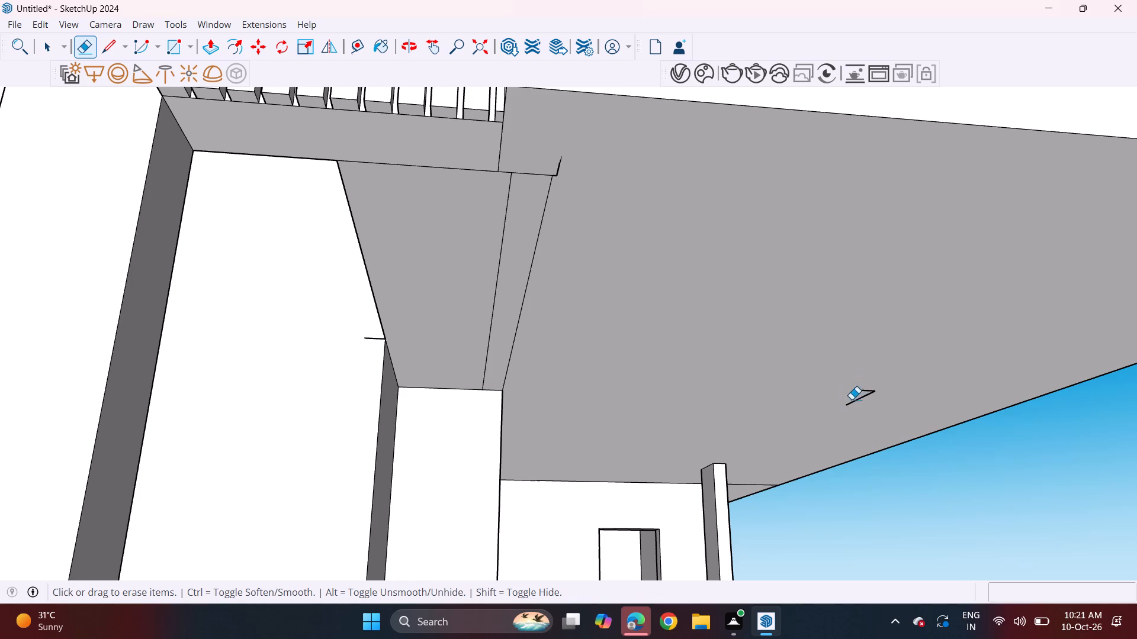
{"action": "left_click_drag", "start_coordinate": [852, 399], "coordinate": [871, 394]}
{"action": "left_click", "coordinate": [866, 402]}
{"action": "left_click_drag", "start_coordinate": [863, 396], "coordinate": [839, 424]}
{"action": "left_click_drag", "start_coordinate": [862, 387], "coordinate": [862, 411]}
Erase the three leftover column footprints on the ground slab.
{"action": "scroll", "coordinate": [859, 403], "scroll_direction": "down", "scroll_amount": 5}
{"action": "middle_click_drag", "start_coordinate": [820, 438], "coordinate": [751, 279], "text": "shift"}
{"action": "middle_click_drag", "start_coordinate": [749, 277], "coordinate": [746, 415]}
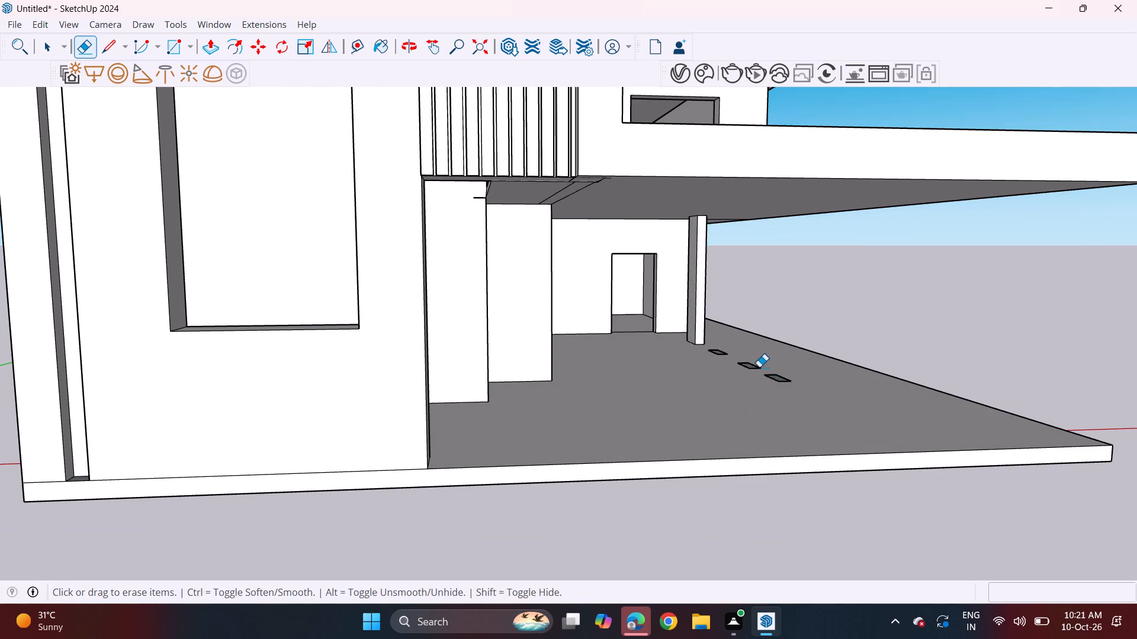
{"action": "left_click", "coordinate": [776, 379]}
{"action": "left_click_drag", "start_coordinate": [777, 379], "coordinate": [782, 383]}
{"action": "left_click", "coordinate": [786, 376]}
{"action": "left_click", "coordinate": [784, 386]}
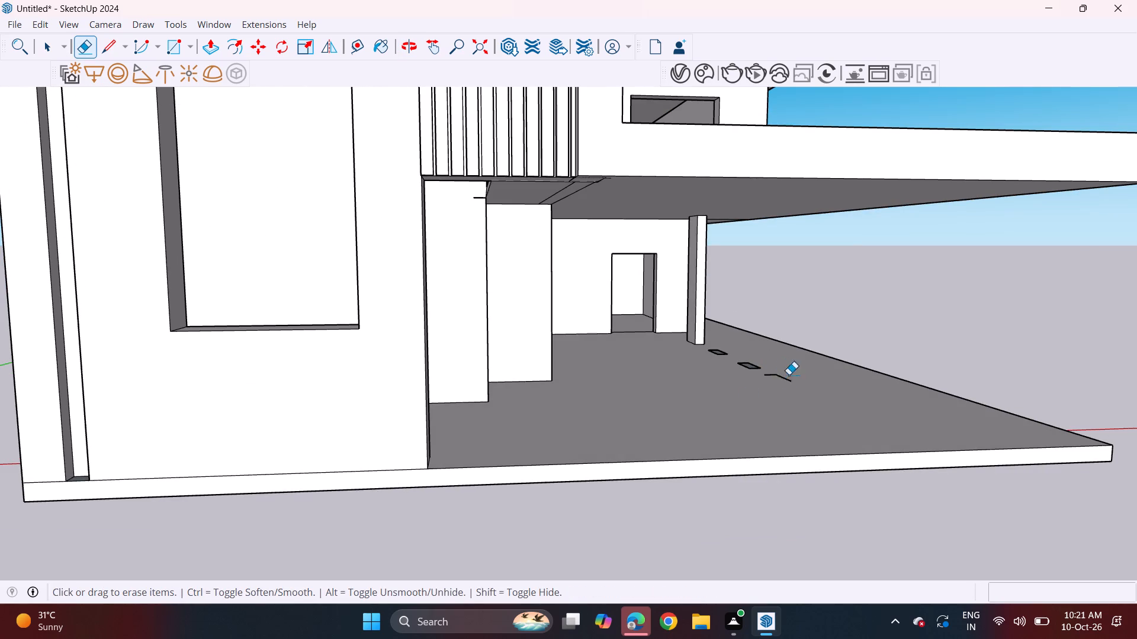
{"action": "left_click", "coordinate": [789, 382]}
{"action": "left_click", "coordinate": [784, 377]}
{"action": "left_click_drag", "start_coordinate": [775, 381], "coordinate": [770, 376]}
{"action": "left_click", "coordinate": [762, 371]}
{"action": "double_click", "coordinate": [753, 373]}
{"action": "double_click", "coordinate": [748, 366]}
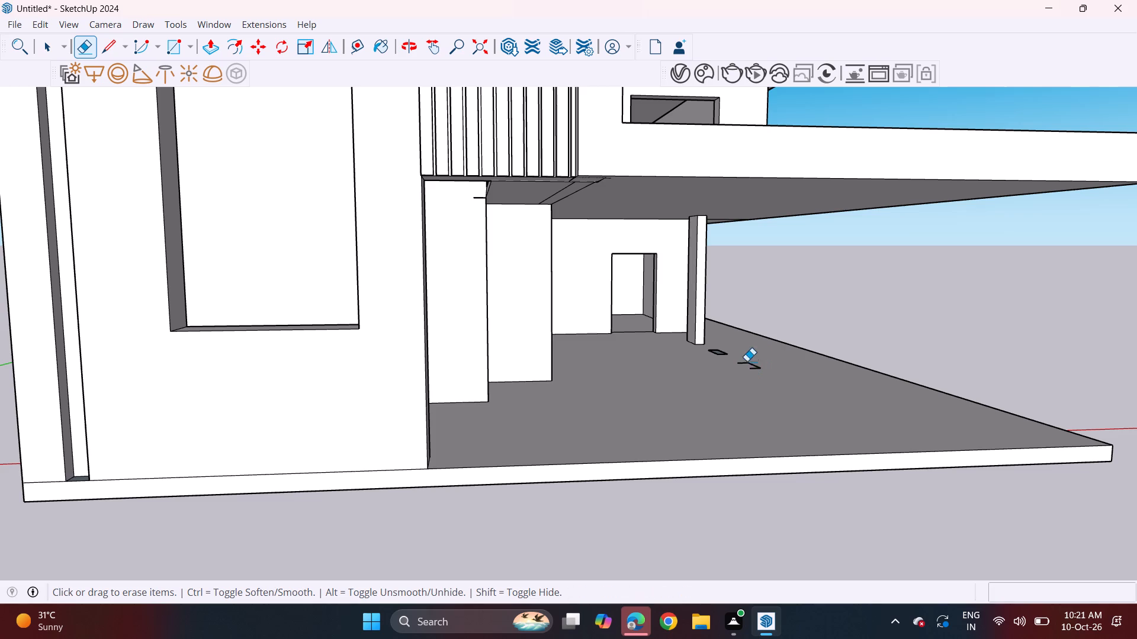
{"action": "left_click", "coordinate": [752, 369]}
{"action": "left_click_drag", "start_coordinate": [756, 359], "coordinate": [756, 364]}
{"action": "left_click_drag", "start_coordinate": [748, 359], "coordinate": [747, 366]}
{"action": "left_click", "coordinate": [726, 359]}
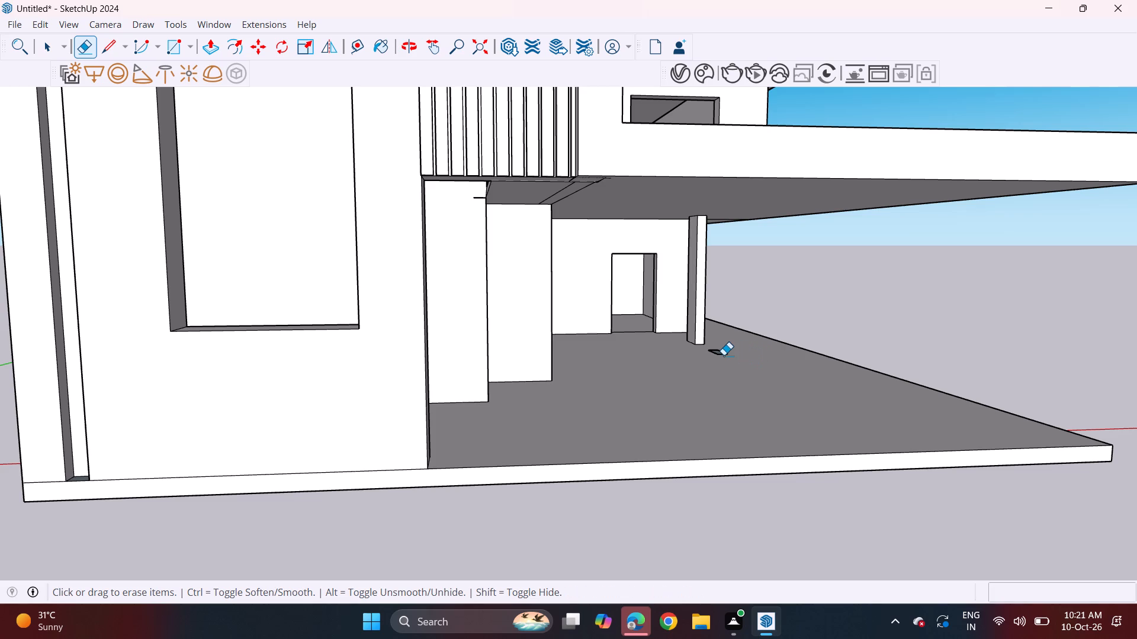
{"action": "left_click", "coordinate": [722, 354]}
{"action": "left_click_drag", "start_coordinate": [712, 362], "coordinate": [714, 354]}
{"action": "left_click", "coordinate": [715, 345]}
{"action": "left_click_drag", "start_coordinate": [714, 364], "coordinate": [717, 357]}
{"action": "left_click_drag", "start_coordinate": [717, 362], "coordinate": [716, 354]}
{"action": "left_click", "coordinate": [713, 351]}
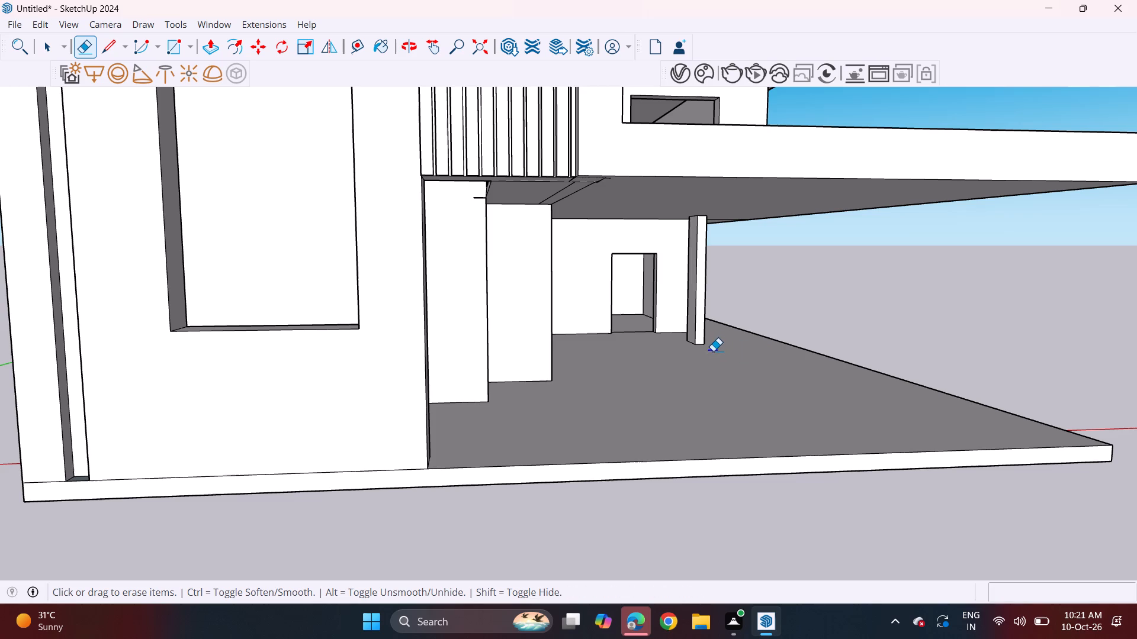
Erase the last column under the lower balcony together with its footprint on the ground slab.
{"action": "middle_click_drag", "start_coordinate": [711, 351], "coordinate": [737, 363]}
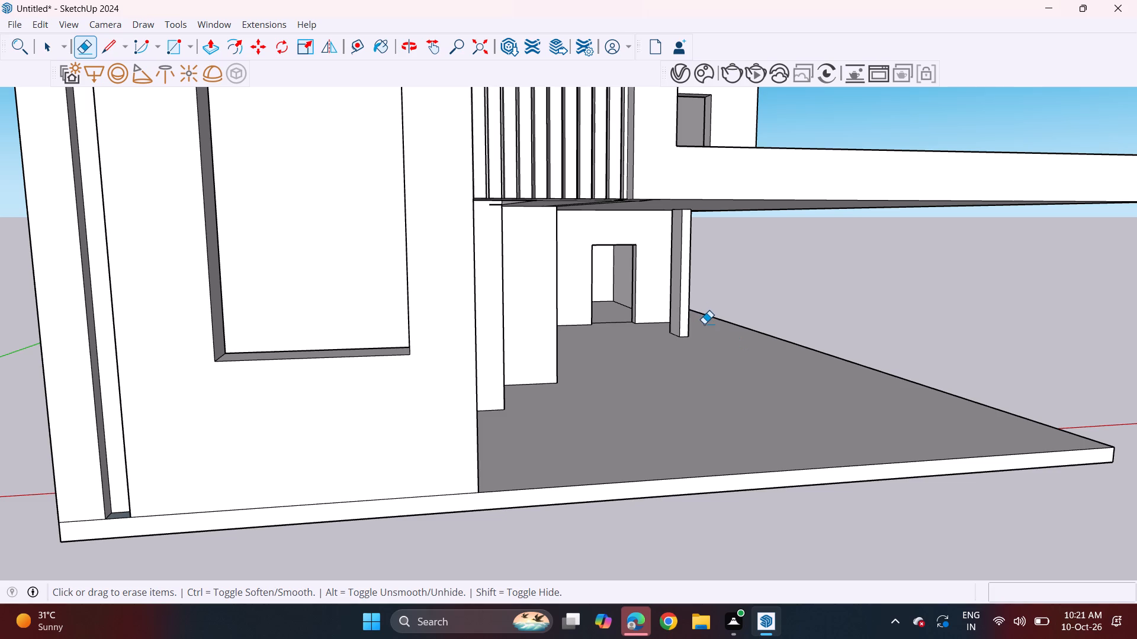
{"action": "middle_click_drag", "start_coordinate": [663, 314], "coordinate": [689, 314]}
{"action": "scroll", "coordinate": [681, 300], "scroll_direction": "up", "scroll_amount": 3}
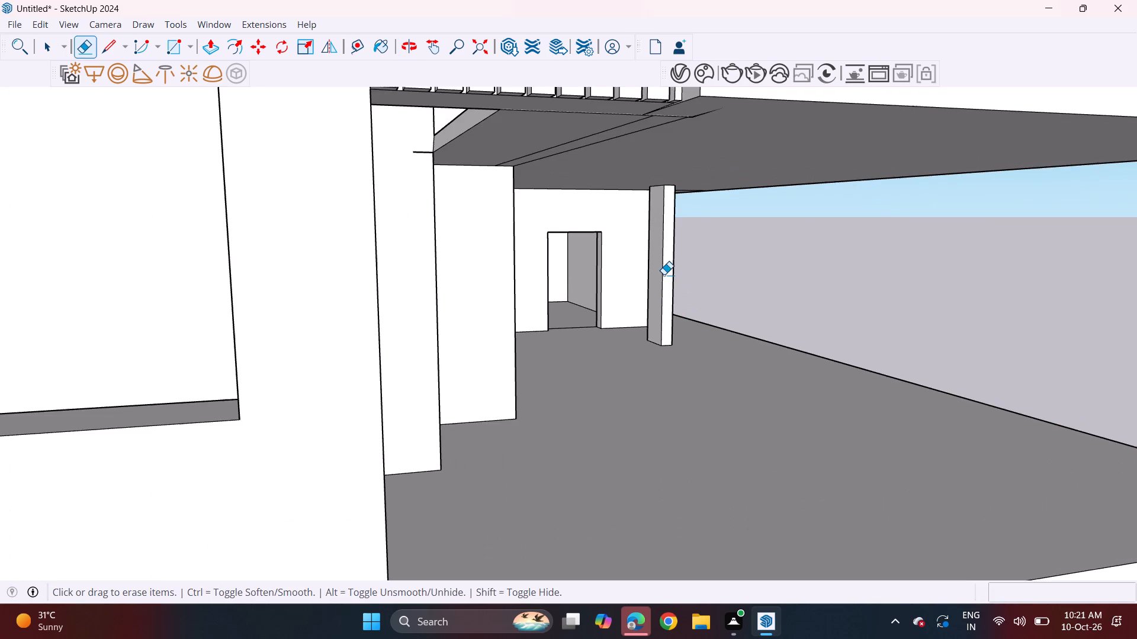
{"action": "middle_click_drag", "start_coordinate": [661, 277], "coordinate": [701, 278]}
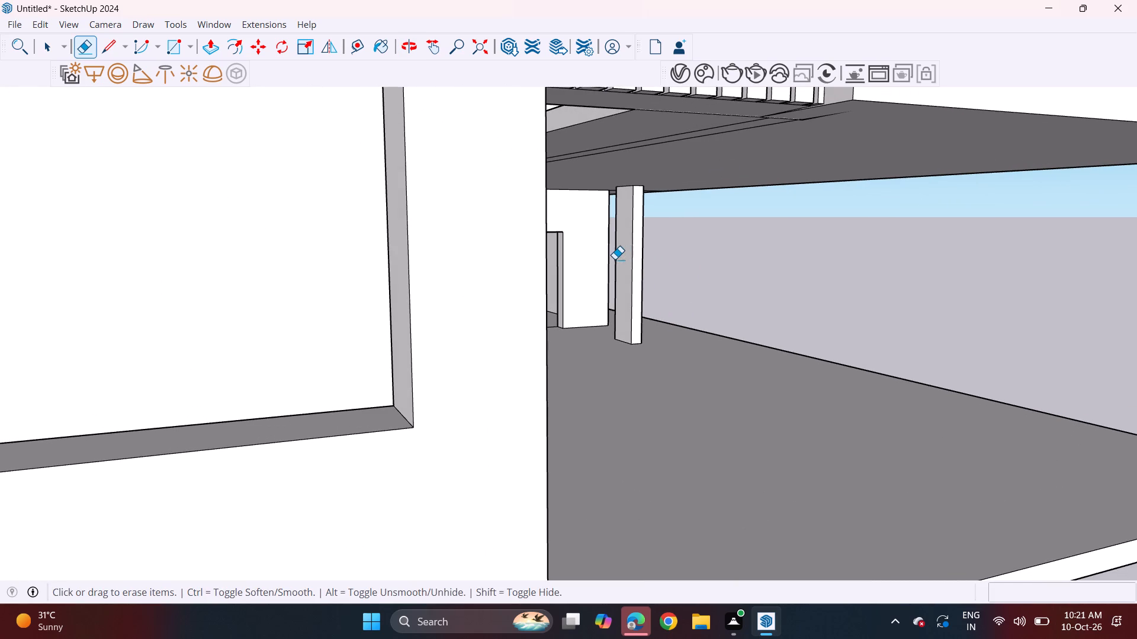
{"action": "left_click_drag", "start_coordinate": [615, 259], "coordinate": [650, 259]}
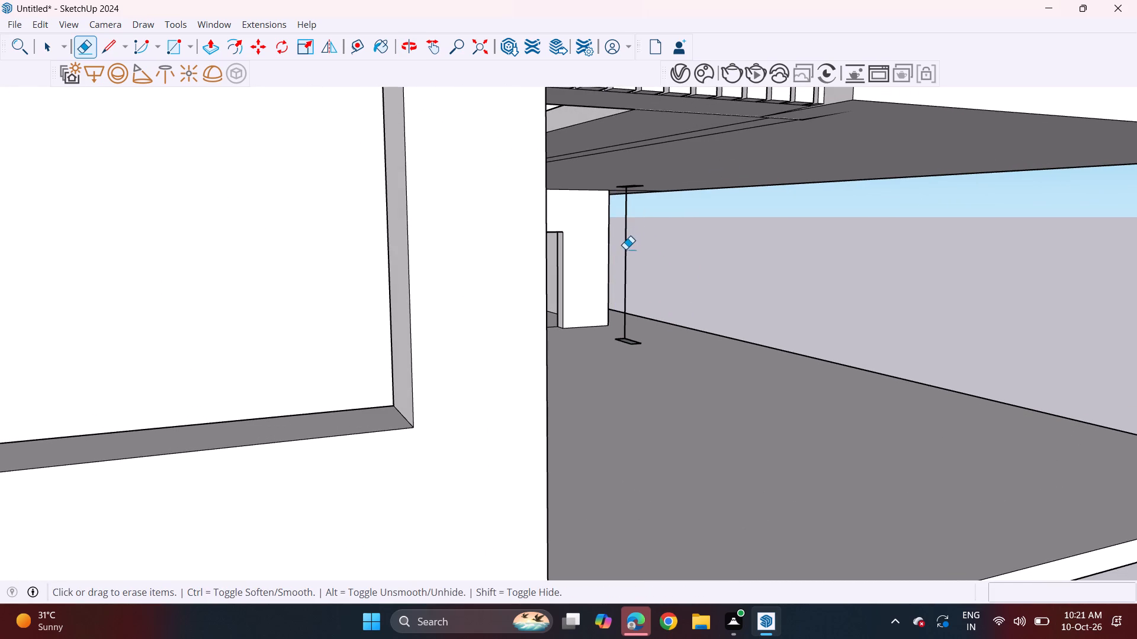
{"action": "left_click", "coordinate": [625, 251]}
{"action": "middle_click_drag", "start_coordinate": [675, 278], "coordinate": [634, 310]}
{"action": "left_click_drag", "start_coordinate": [673, 308], "coordinate": [664, 326]}
{"action": "left_click", "coordinate": [661, 330]}
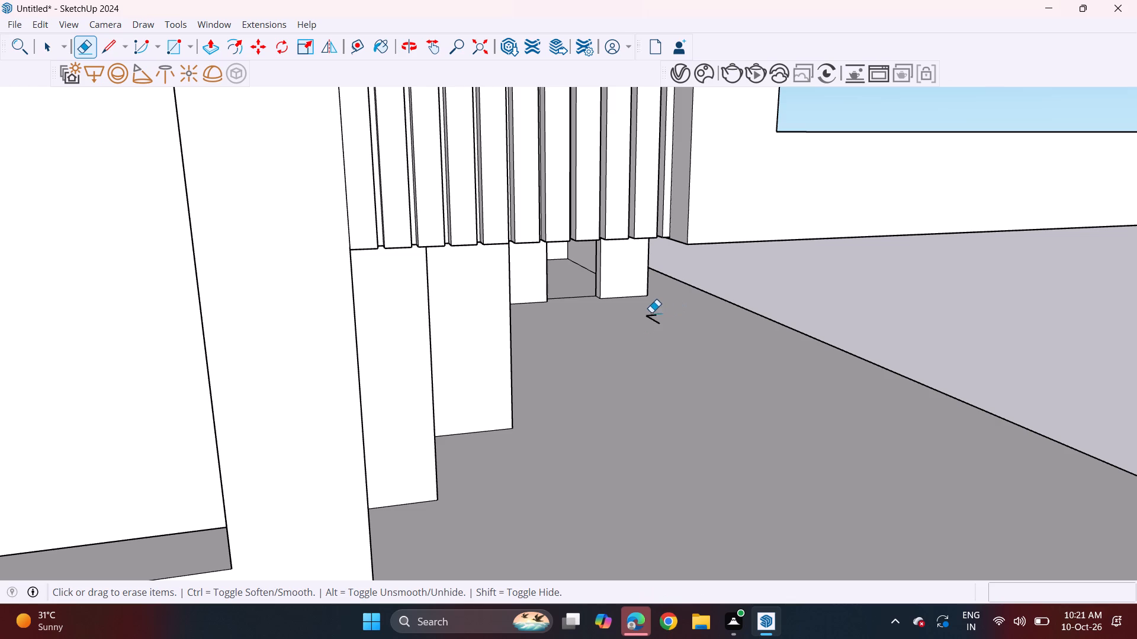
{"action": "left_click", "coordinate": [644, 327]}
{"action": "left_click_drag", "start_coordinate": [653, 315], "coordinate": [653, 321]}
{"action": "left_click", "coordinate": [652, 327]}
Erase the last column's leftover outline on the underside of the lower balcony slab.
{"action": "middle_click_drag", "start_coordinate": [656, 322], "coordinate": [631, 233]}
{"action": "scroll", "coordinate": [678, 238], "scroll_direction": "up", "scroll_amount": 1}
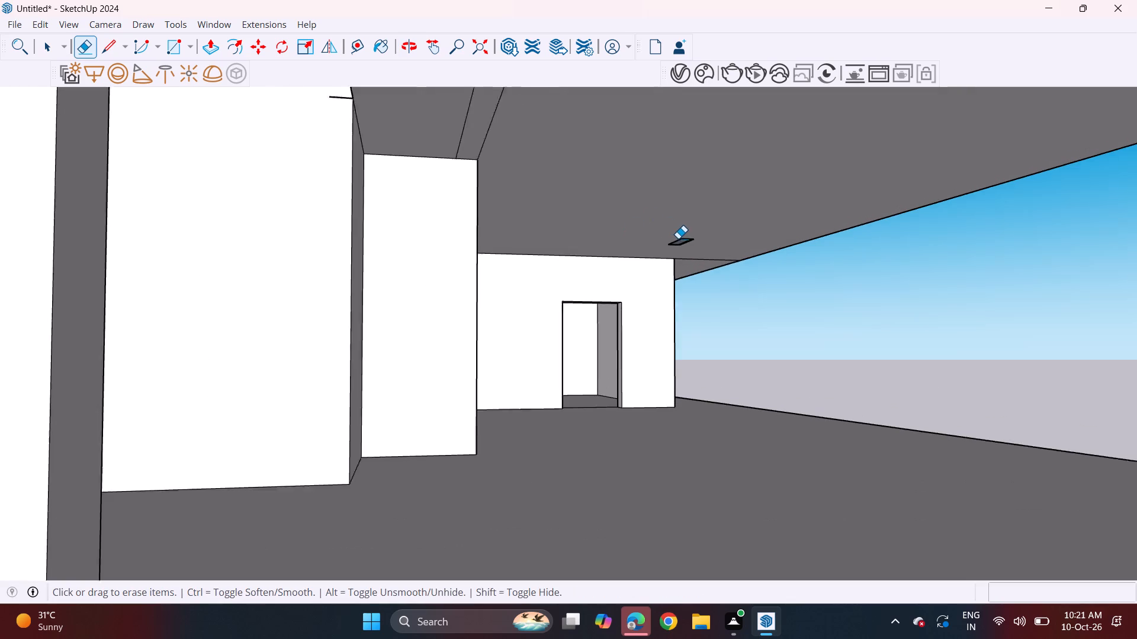
{"action": "scroll", "coordinate": [678, 238], "scroll_direction": "up", "scroll_amount": 1}
{"action": "left_click_drag", "start_coordinate": [680, 239], "coordinate": [683, 245]}
{"action": "left_click", "coordinate": [689, 245]}
{"action": "left_click", "coordinate": [679, 238]}
{"action": "left_click", "coordinate": [677, 242]}
{"action": "left_click", "coordinate": [673, 244]}
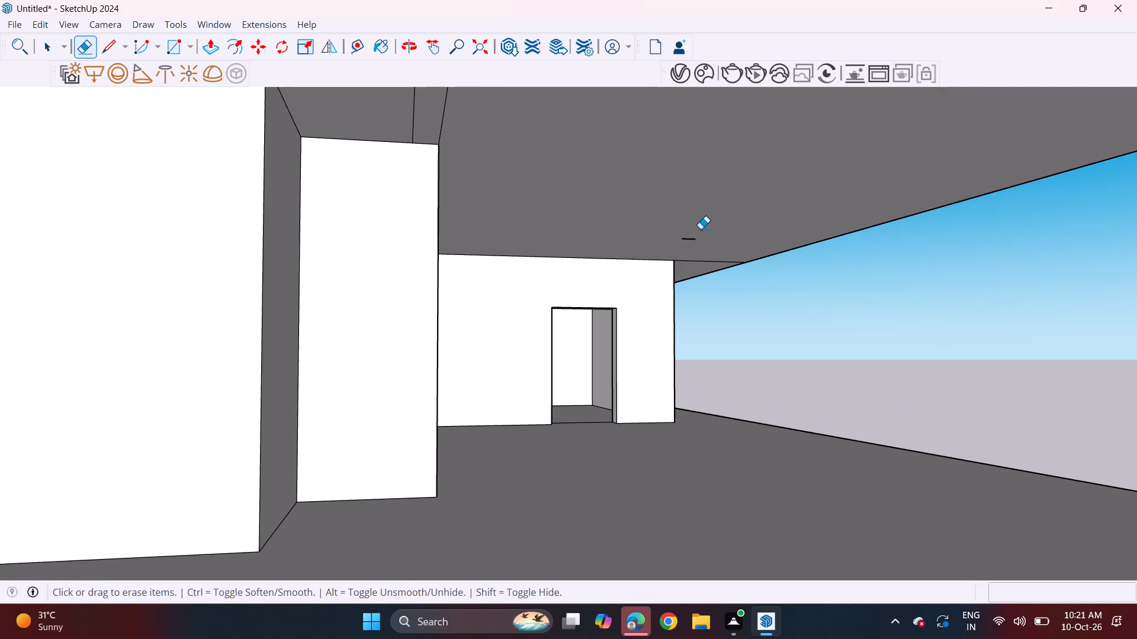
{"action": "left_click_drag", "start_coordinate": [701, 230], "coordinate": [691, 236]}
{"action": "double_click", "coordinate": [689, 239]}
Erase the seam lines on the lower balcony slab's underside, at the rear wall corner and beside the louvers.
{"action": "left_click_drag", "start_coordinate": [697, 255], "coordinate": [695, 271]}
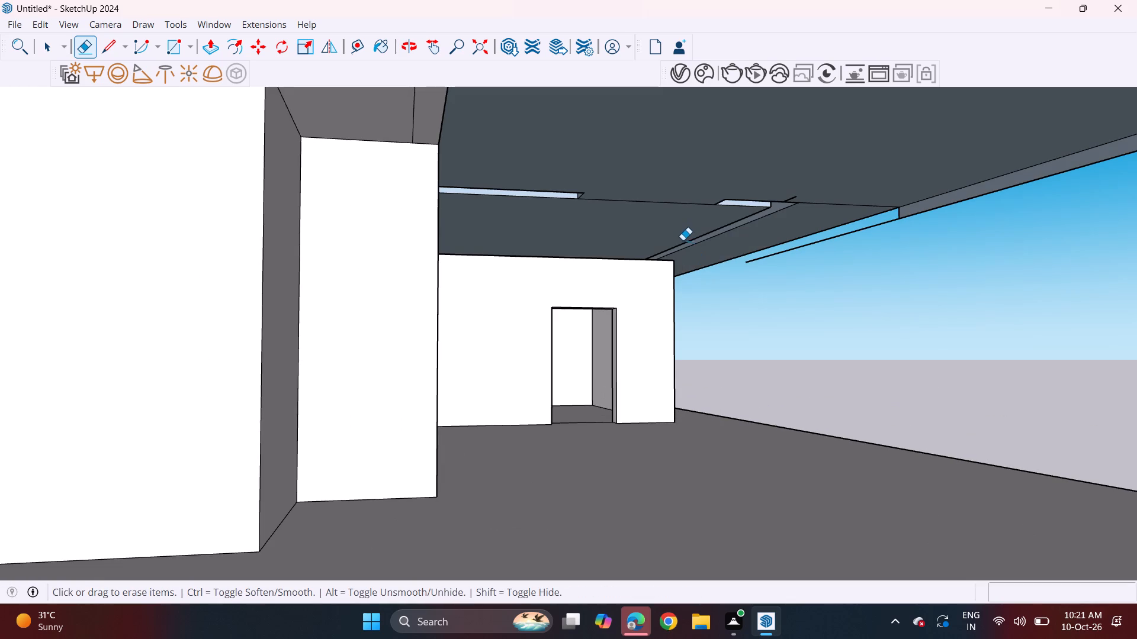
{"action": "key", "text": "ctrl+z"}
{"action": "left_click", "coordinate": [709, 262]}
{"action": "scroll", "coordinate": [692, 269], "scroll_direction": "down", "scroll_amount": 4}
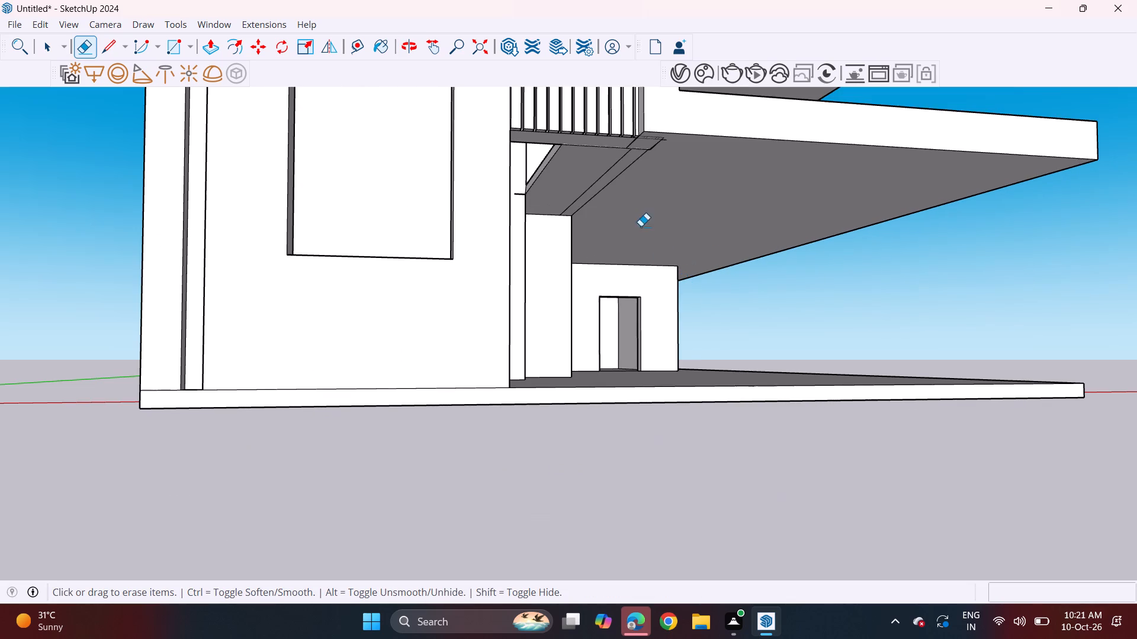
{"action": "left_click_drag", "start_coordinate": [587, 186], "coordinate": [619, 191]}
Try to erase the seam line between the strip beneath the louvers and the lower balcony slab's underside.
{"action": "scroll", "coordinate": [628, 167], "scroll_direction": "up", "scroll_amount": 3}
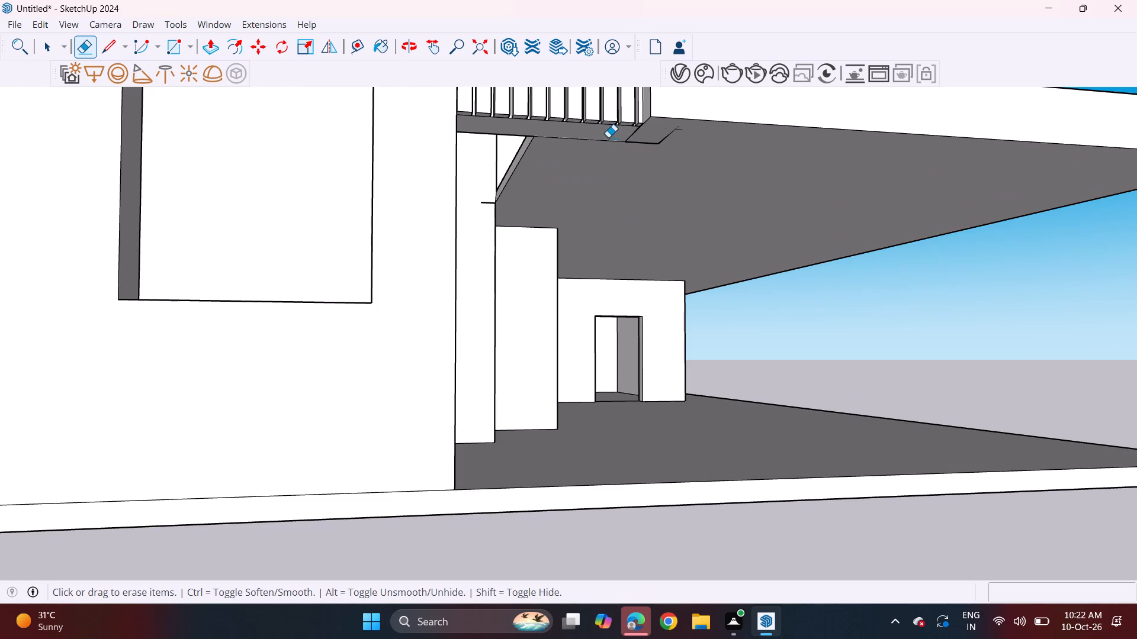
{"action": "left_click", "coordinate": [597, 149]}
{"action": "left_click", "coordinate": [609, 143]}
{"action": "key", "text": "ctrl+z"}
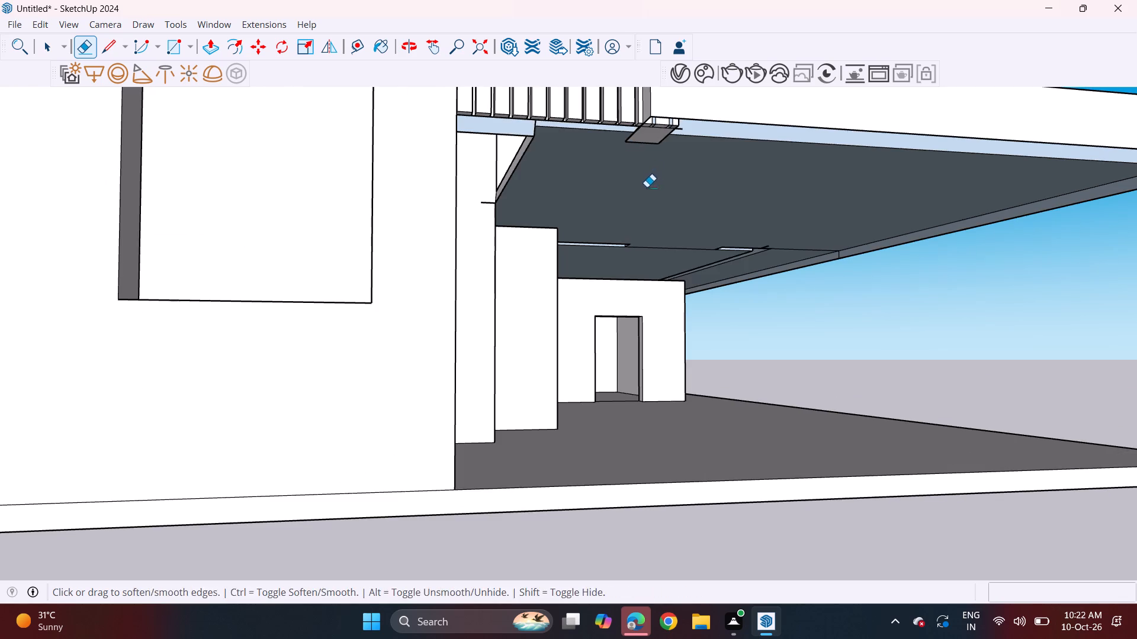
Erase the leftover seam lines on the lower balcony floor near the doorway wall's outer corner.
{"action": "middle_click_drag", "start_coordinate": [667, 219], "coordinate": [599, 306]}
{"action": "scroll", "coordinate": [605, 284], "scroll_direction": "down", "scroll_amount": 5}
{"action": "middle_click_drag", "start_coordinate": [621, 357], "coordinate": [628, 314]}
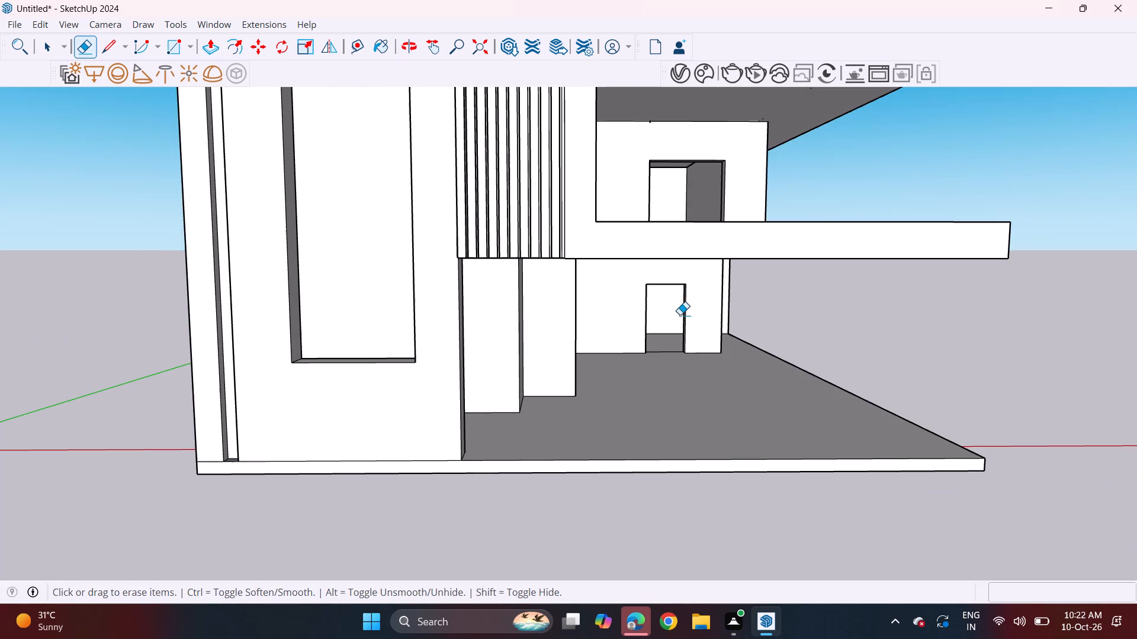
{"action": "middle_click_drag", "start_coordinate": [818, 222], "coordinate": [796, 293]}
{"action": "left_click_drag", "start_coordinate": [818, 211], "coordinate": [818, 219]}
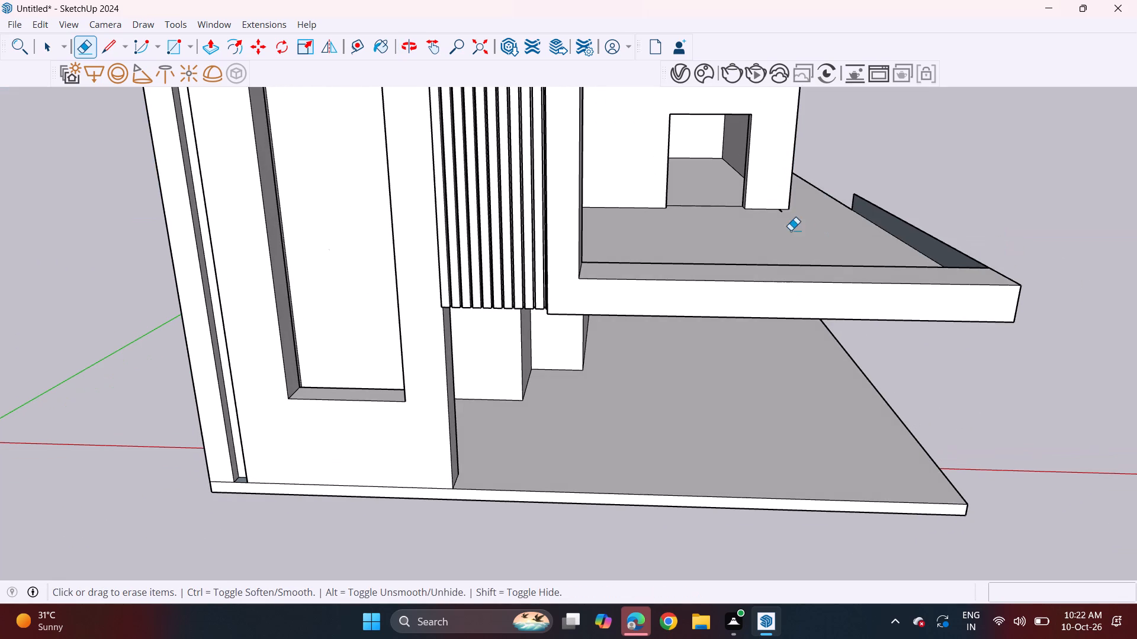
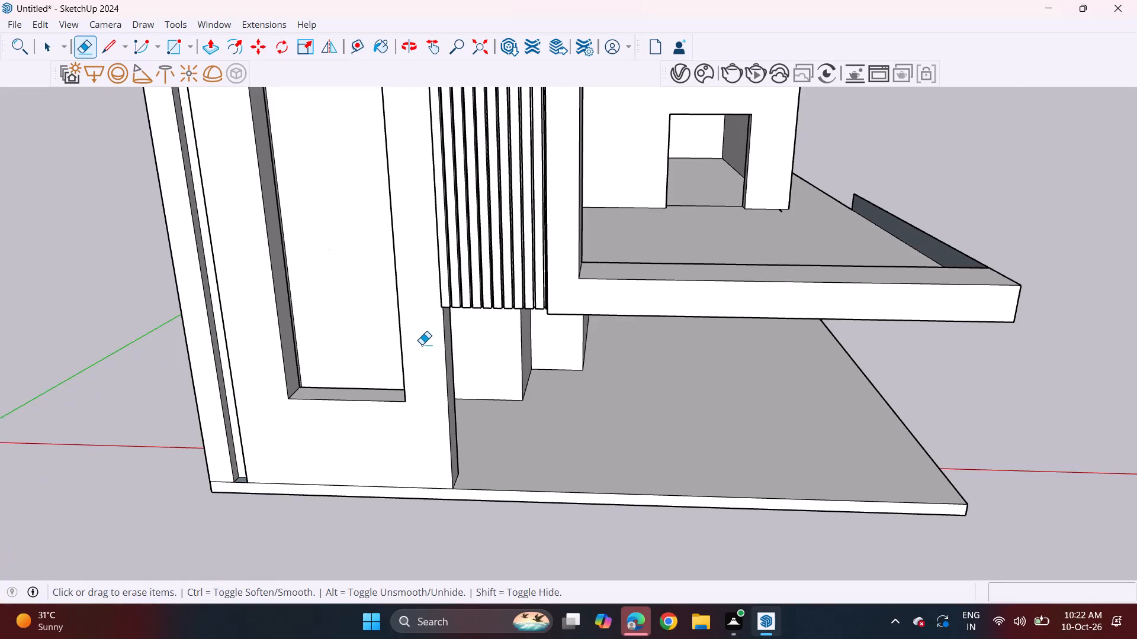
Pull the inner face of the lower balcony's thin side parapet inward about 9 9/16" to give it thickness.
{"action": "scroll", "coordinate": [422, 344], "scroll_direction": "down", "scroll_amount": 14}
{"action": "middle_click_drag", "start_coordinate": [441, 358], "coordinate": [534, 277]}
{"action": "scroll", "coordinate": [588, 308], "scroll_direction": "up", "scroll_amount": 2}
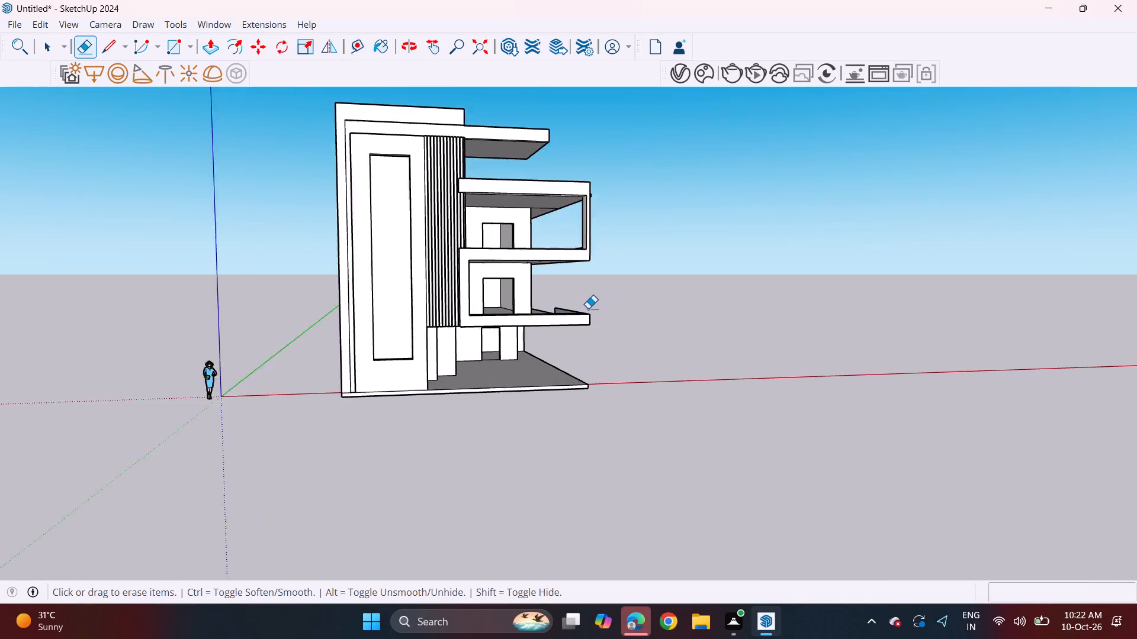
{"action": "scroll", "coordinate": [588, 308], "scroll_direction": "up", "scroll_amount": 2}
{"action": "middle_click_drag", "start_coordinate": [586, 309], "coordinate": [574, 337]}
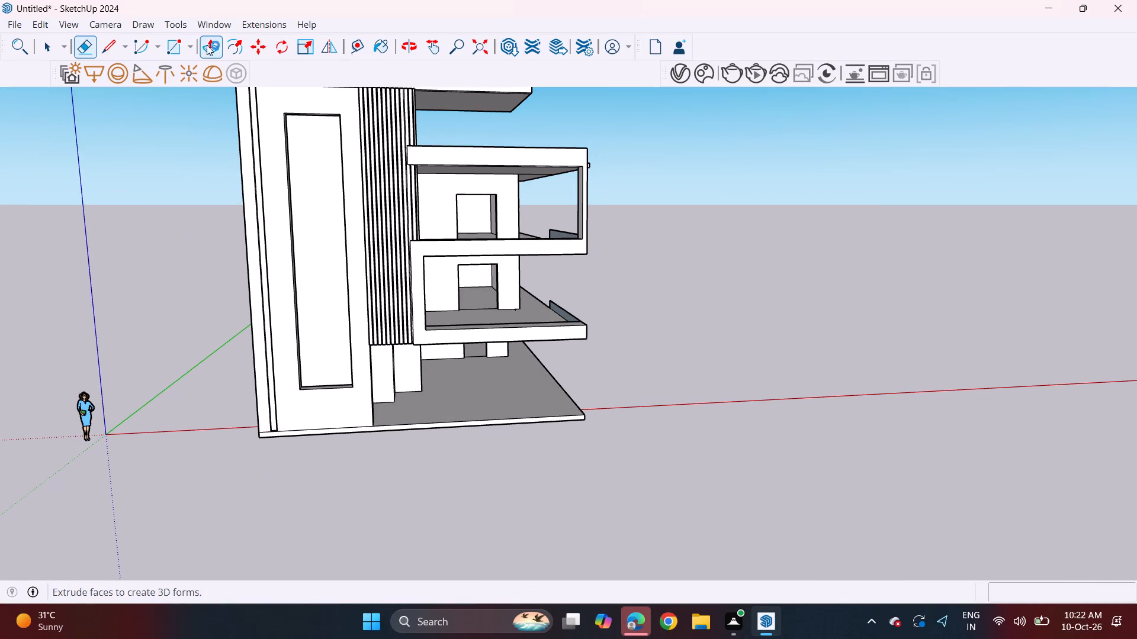
{"action": "left_click", "coordinate": [210, 44]}
{"action": "scroll", "coordinate": [643, 314], "scroll_direction": "up", "scroll_amount": 3}
{"action": "scroll", "coordinate": [529, 280], "scroll_direction": "up", "scroll_amount": 2}
{"action": "middle_click_drag", "start_coordinate": [525, 315], "coordinate": [545, 334]}
{"action": "scroll", "coordinate": [548, 333], "scroll_direction": "up", "scroll_amount": 5}
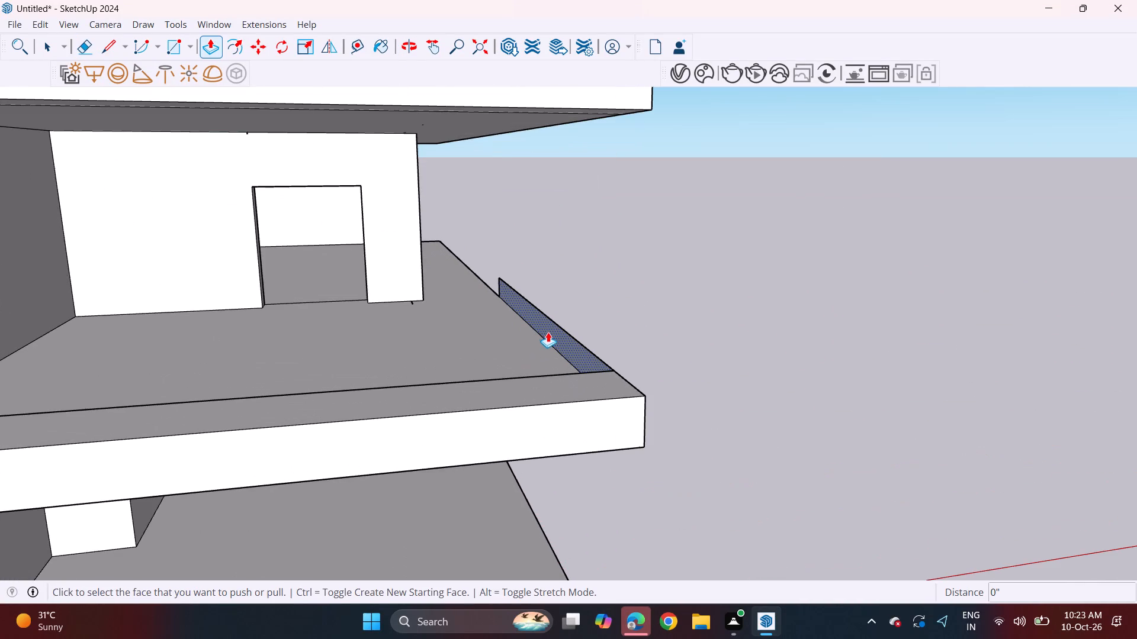
{"action": "left_click", "coordinate": [547, 331]}
{"action": "left_click", "coordinate": [532, 344]}
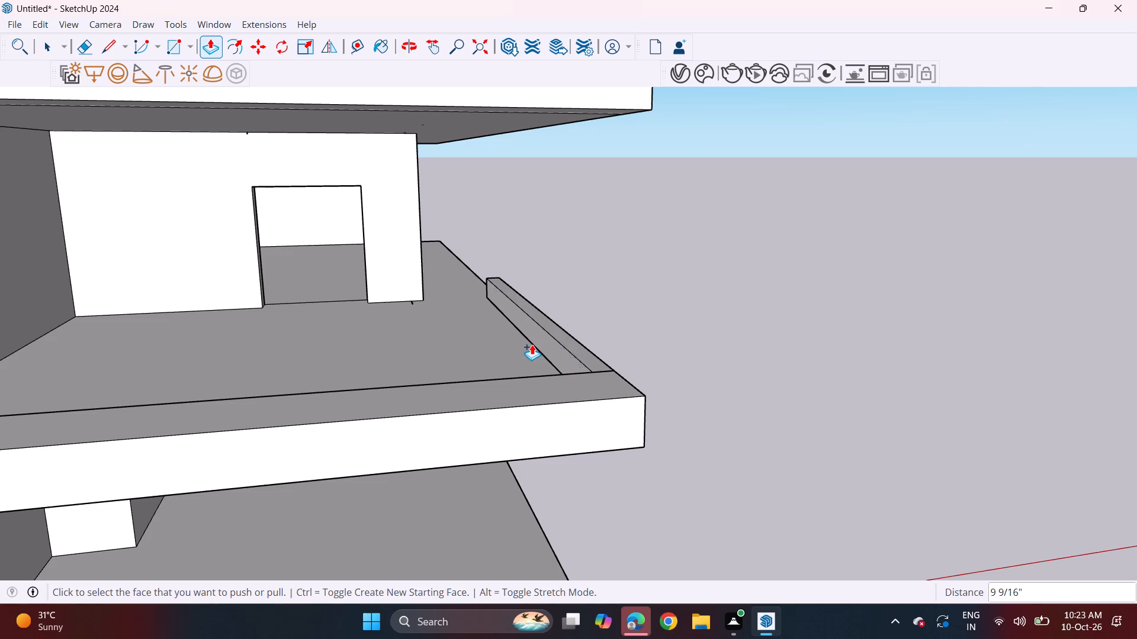
Thicken the upper balcony's side parapet inward by the same 9 9/16".
{"action": "scroll", "coordinate": [522, 290], "scroll_direction": "down", "scroll_amount": 4}
{"action": "middle_click_drag", "start_coordinate": [520, 182], "coordinate": [518, 259]}
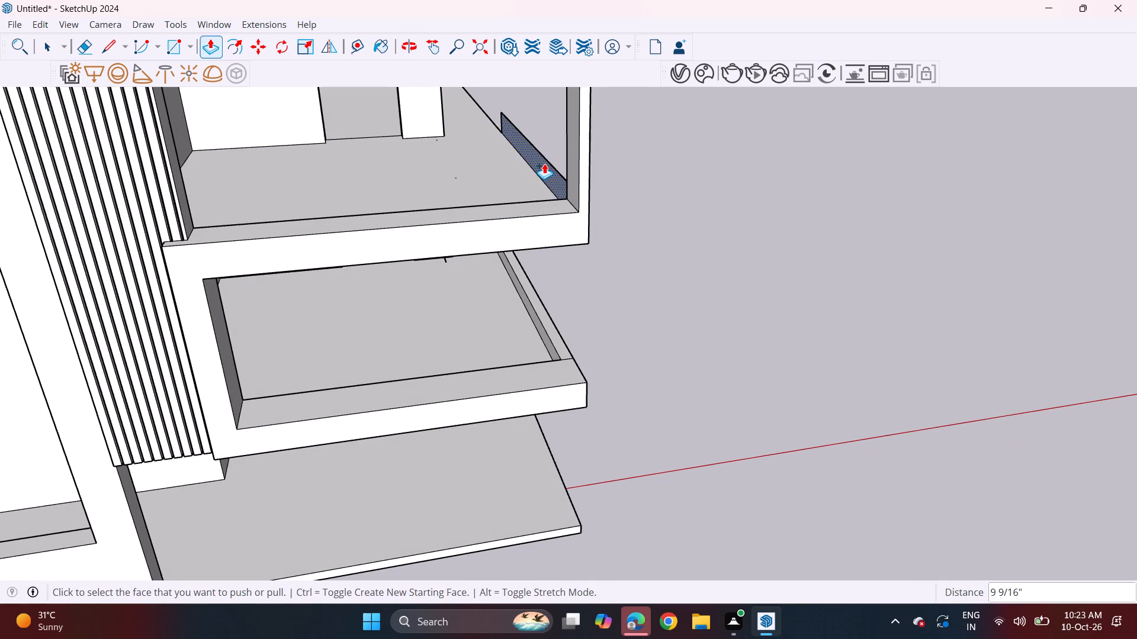
{"action": "double_click", "coordinate": [544, 163]}
Pull the upper balcony corner column's outer side face out about 6 13/16", flush with the slab edge.
{"action": "middle_click_drag", "start_coordinate": [559, 247], "coordinate": [538, 204]}
{"action": "middle_click_drag", "start_coordinate": [550, 157], "coordinate": [539, 157]}
{"action": "scroll", "coordinate": [550, 157], "scroll_direction": "up", "scroll_amount": 2}
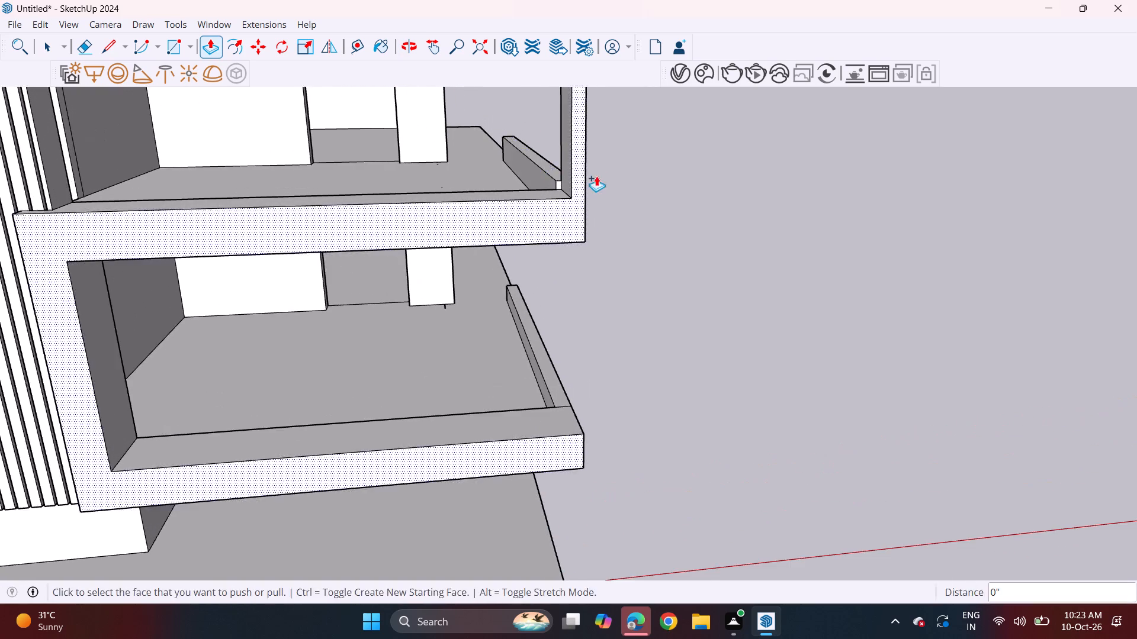
{"action": "middle_click_drag", "start_coordinate": [596, 176], "coordinate": [411, 195]}
{"action": "middle_click_drag", "start_coordinate": [377, 215], "coordinate": [310, 233]}
{"action": "scroll", "coordinate": [297, 218], "scroll_direction": "down", "scroll_amount": 2}
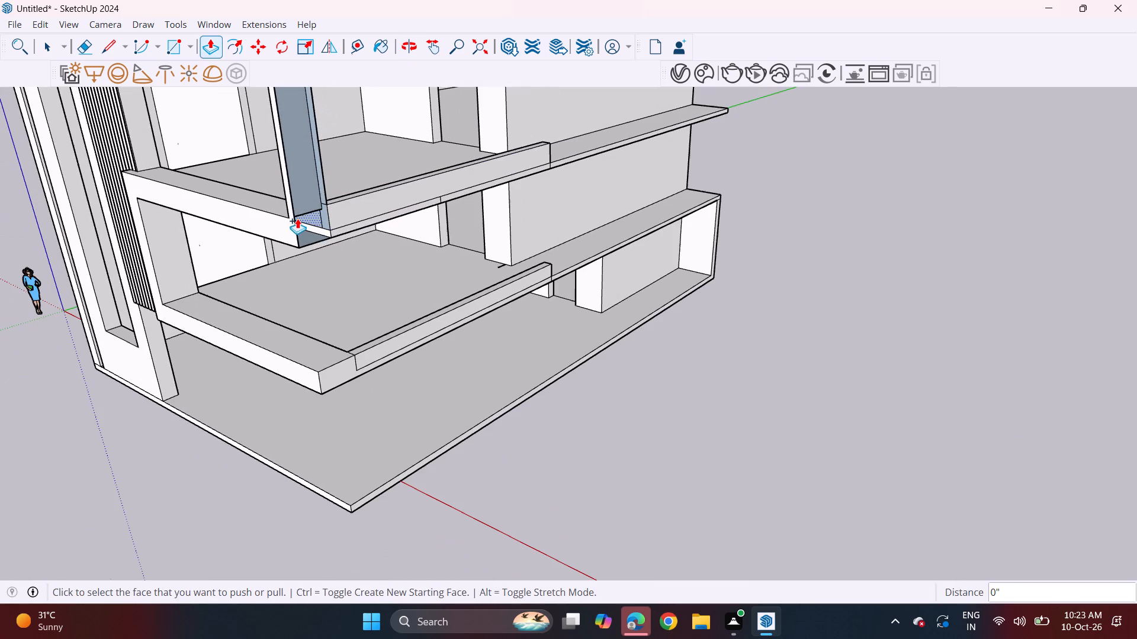
{"action": "scroll", "coordinate": [297, 218], "scroll_direction": "down", "scroll_amount": 1}
{"action": "left_click", "coordinate": [301, 191]}
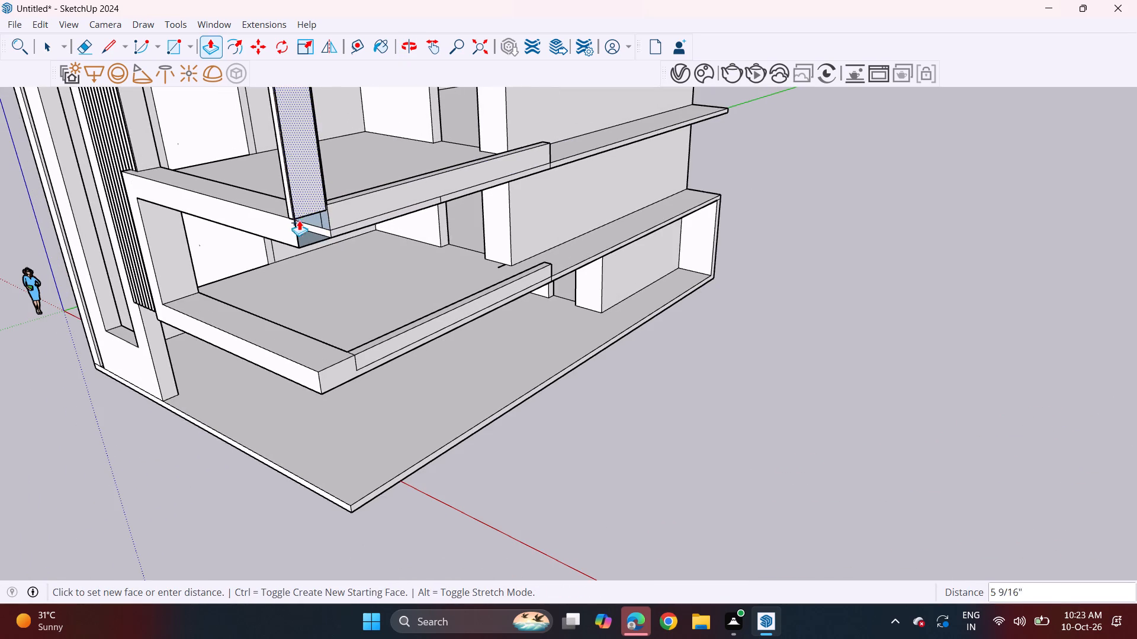
{"action": "left_click", "coordinate": [299, 221]}
Fill the open recess at the upper balcony slab's front corner by extruding its face back to the side parapet.
{"action": "scroll", "coordinate": [325, 228], "scroll_direction": "up", "scroll_amount": 4}
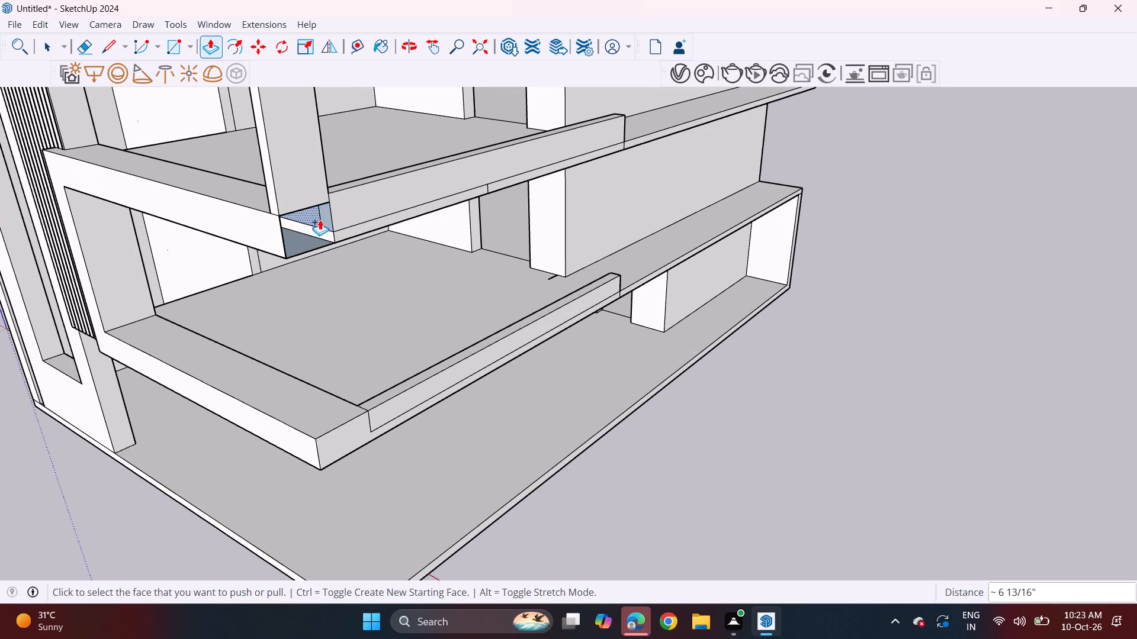
{"action": "left_click", "coordinate": [321, 221]}
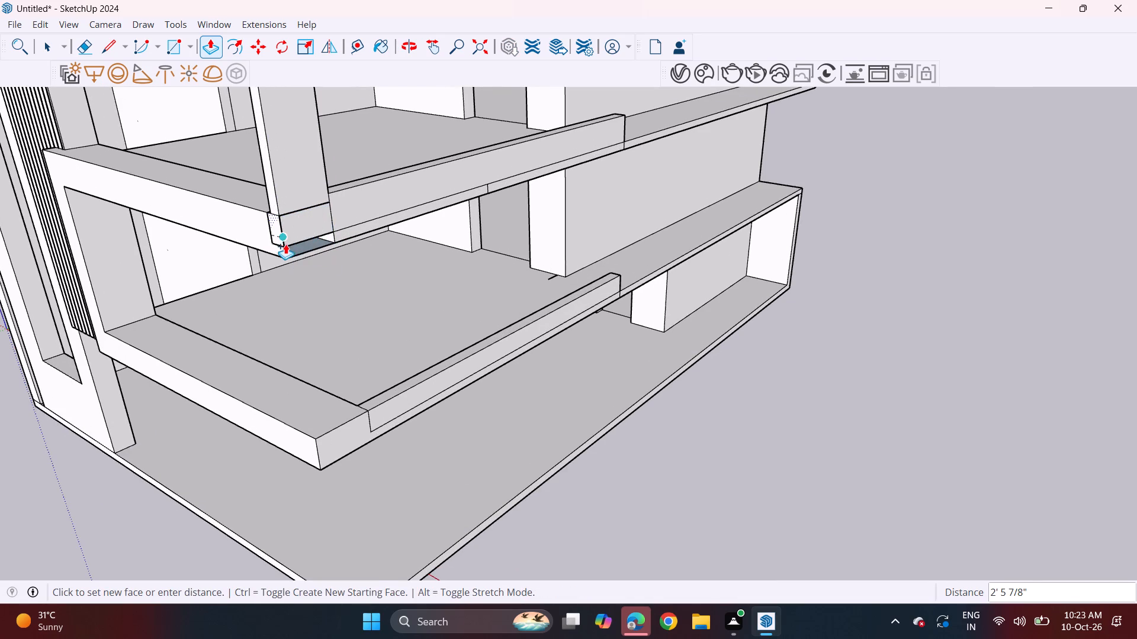
{"action": "middle_click_drag", "start_coordinate": [309, 234], "coordinate": [189, 236]}
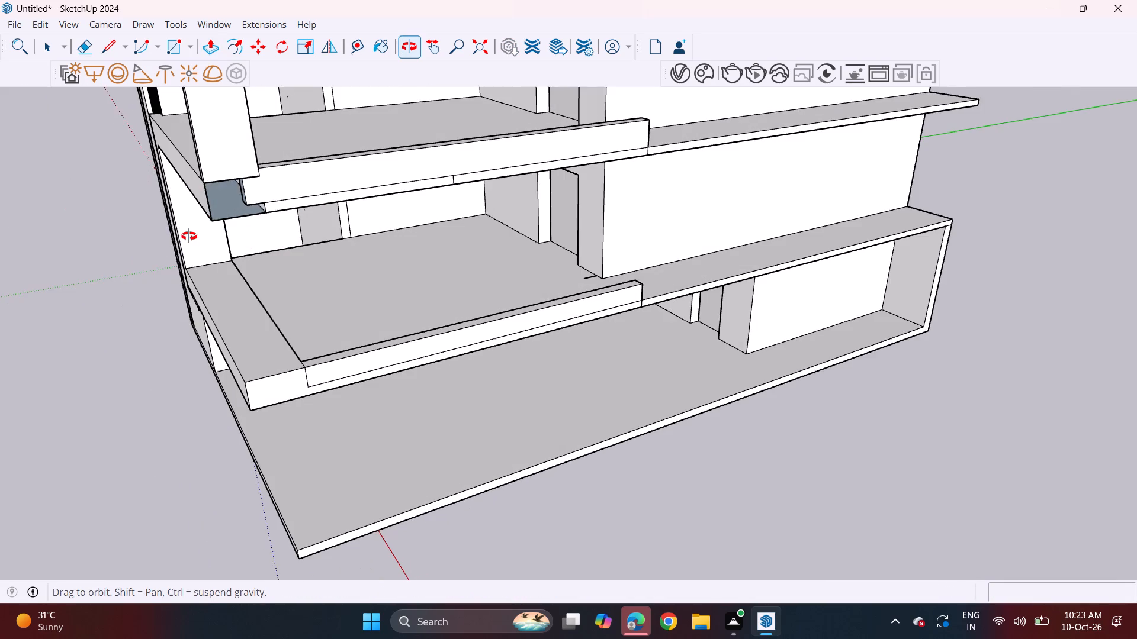
{"action": "middle_click_drag", "start_coordinate": [189, 236], "coordinate": [185, 234]}
{"action": "key", "text": "grave"}
{"action": "middle_click_drag", "start_coordinate": [244, 235], "coordinate": [198, 238]}
{"action": "key", "text": "Escape"}
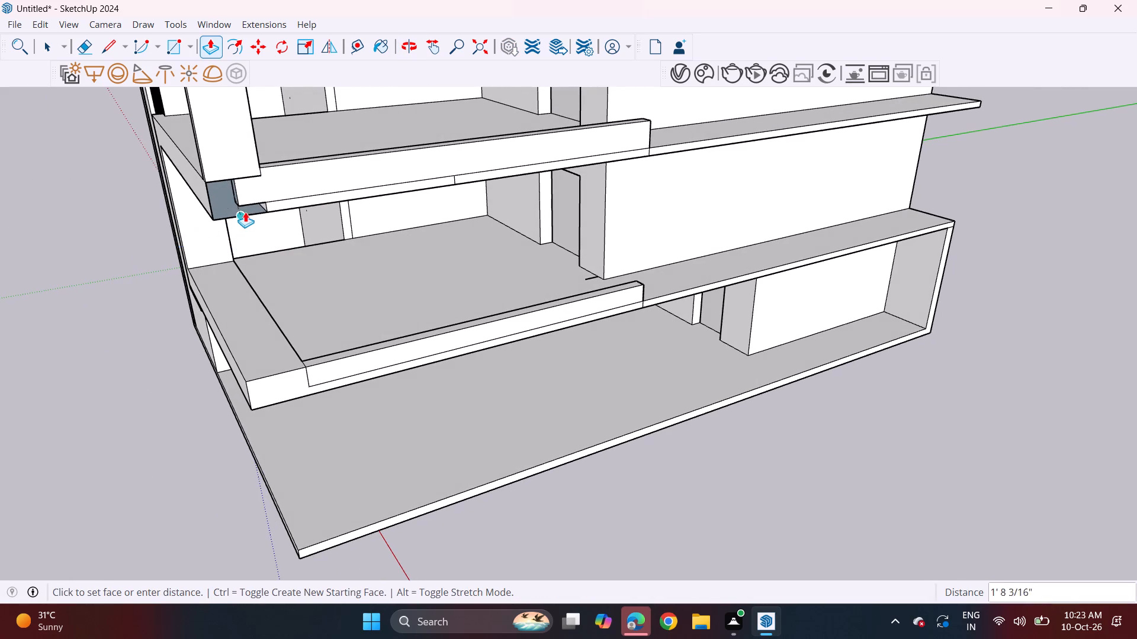
{"action": "key", "text": "Escape"}
{"action": "middle_click_drag", "start_coordinate": [253, 212], "coordinate": [175, 212]}
{"action": "left_click", "coordinate": [179, 172]}
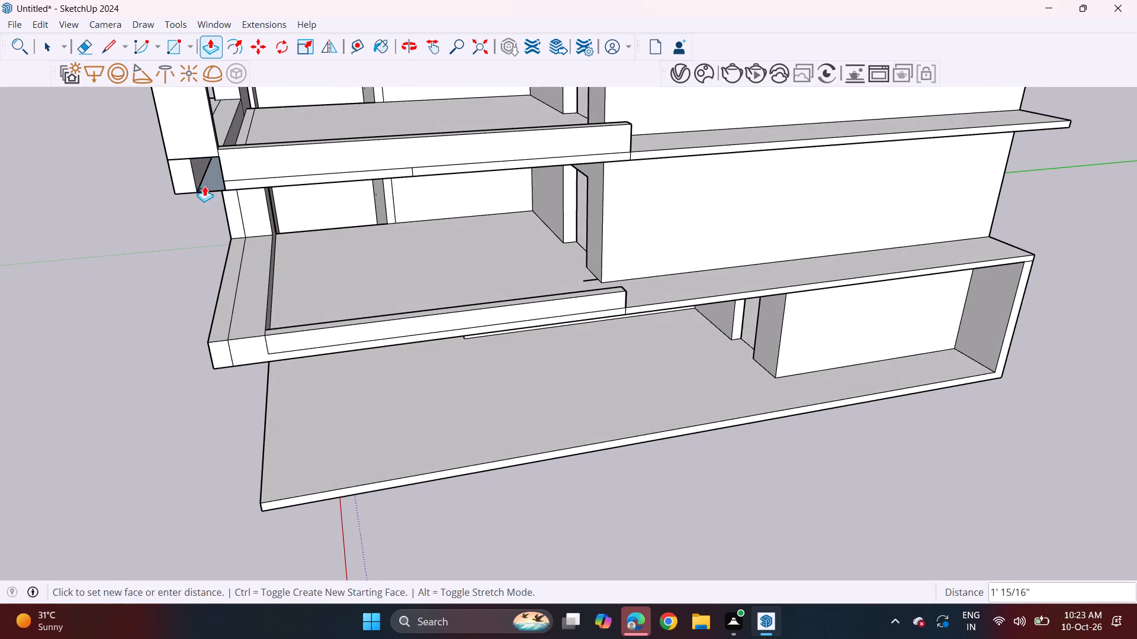
{"action": "left_click", "coordinate": [223, 186]}
Push the top of the upper balcony's side parapet down about 4 1/2", level with the front parapet's corner.
{"action": "middle_click_drag", "start_coordinate": [185, 228], "coordinate": [445, 173]}
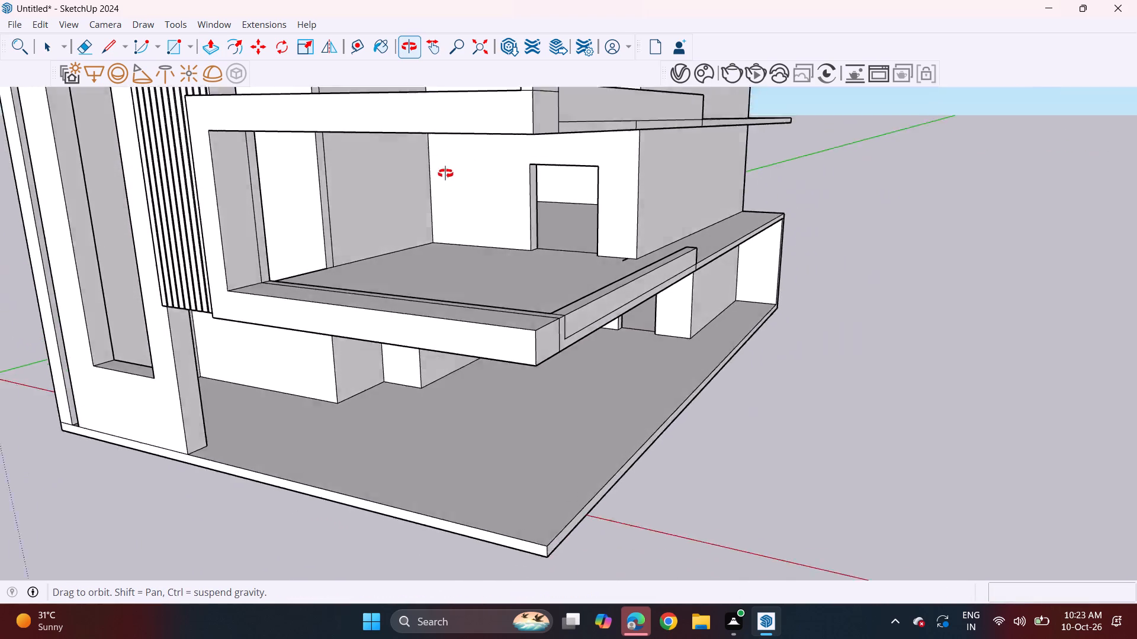
{"action": "middle_click_drag", "start_coordinate": [445, 173], "coordinate": [527, 147]}
{"action": "scroll", "coordinate": [500, 156], "scroll_direction": "down", "scroll_amount": 4}
{"action": "middle_click_drag", "start_coordinate": [476, 239], "coordinate": [611, 235]}
{"action": "middle_click_drag", "start_coordinate": [614, 189], "coordinate": [474, 240]}
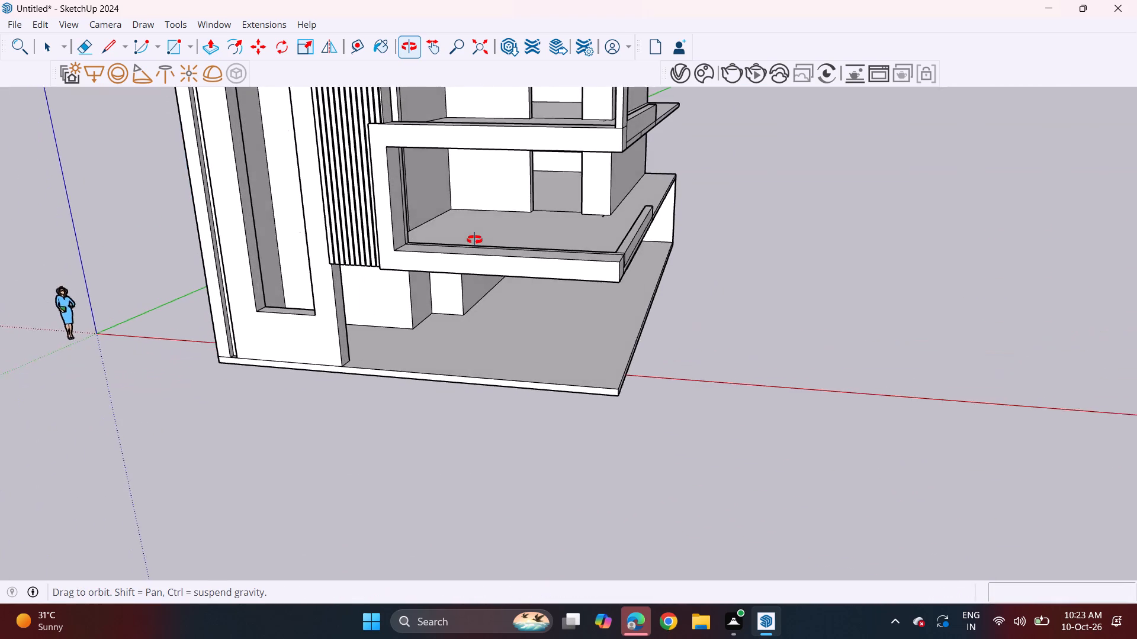
{"action": "middle_click_drag", "start_coordinate": [474, 240], "coordinate": [255, 339]}
{"action": "scroll", "coordinate": [503, 220], "scroll_direction": "up", "scroll_amount": 2}
{"action": "middle_click_drag", "start_coordinate": [541, 199], "coordinate": [298, 228]}
{"action": "scroll", "coordinate": [439, 155], "scroll_direction": "up", "scroll_amount": 5}
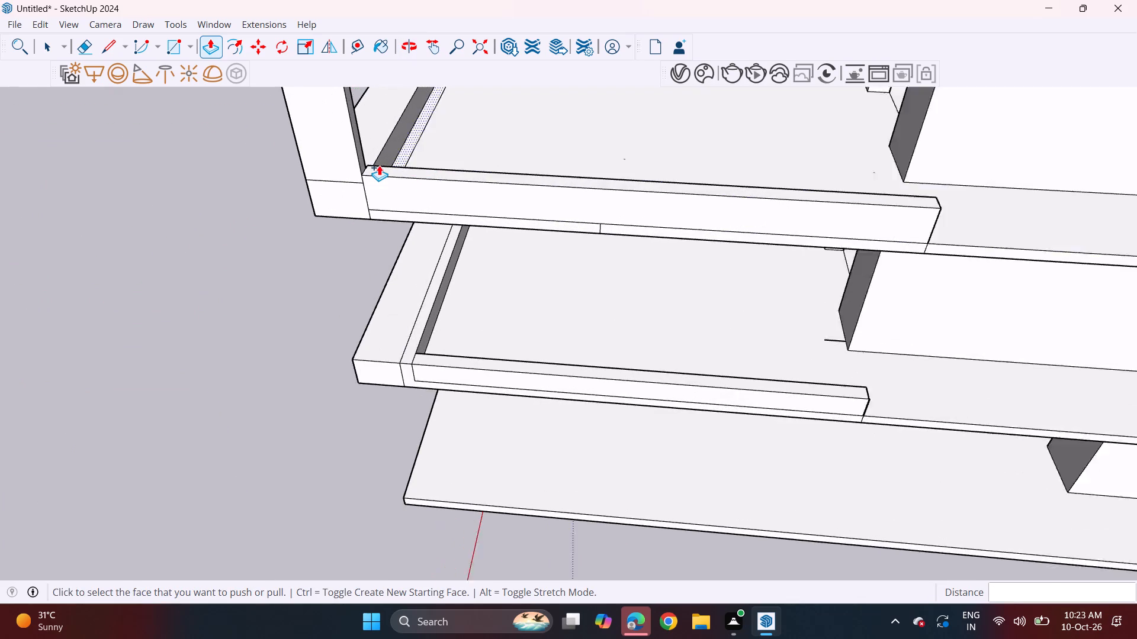
{"action": "left_click", "coordinate": [376, 170]}
{"action": "middle_click_drag", "start_coordinate": [383, 152], "coordinate": [342, 214]}
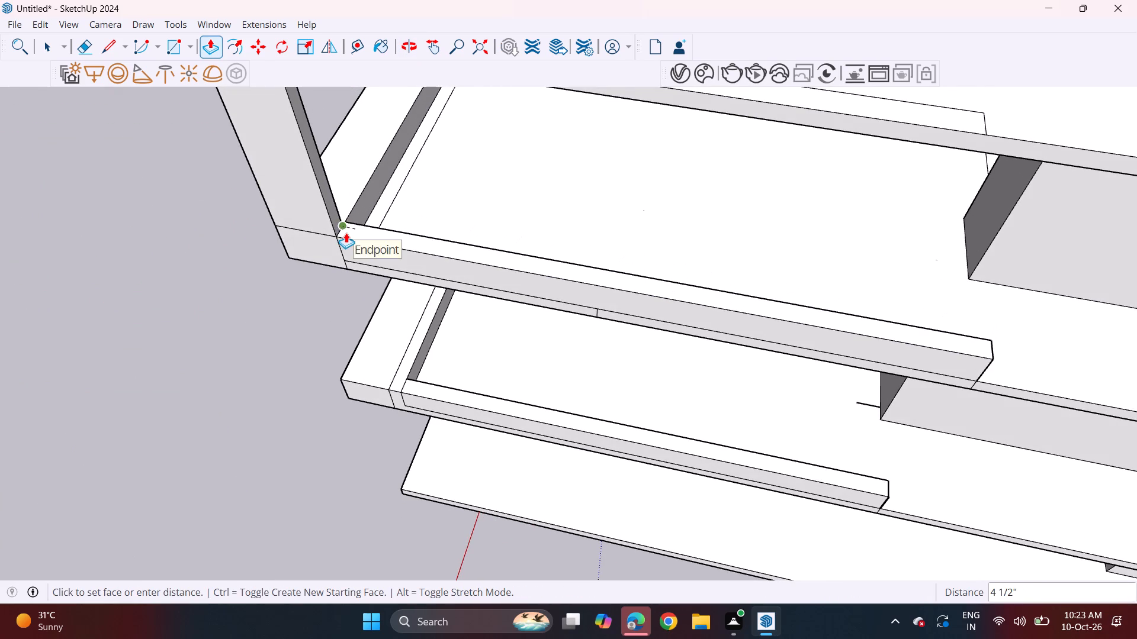
{"action": "left_click", "coordinate": [340, 236]}
Push the projecting side edge of the slab above the upper balcony in about 10 1/4", flush with the corner column.
{"action": "middle_click_drag", "start_coordinate": [397, 236], "coordinate": [1059, 133]}
{"action": "scroll", "coordinate": [556, 275], "scroll_direction": "down", "scroll_amount": 3}
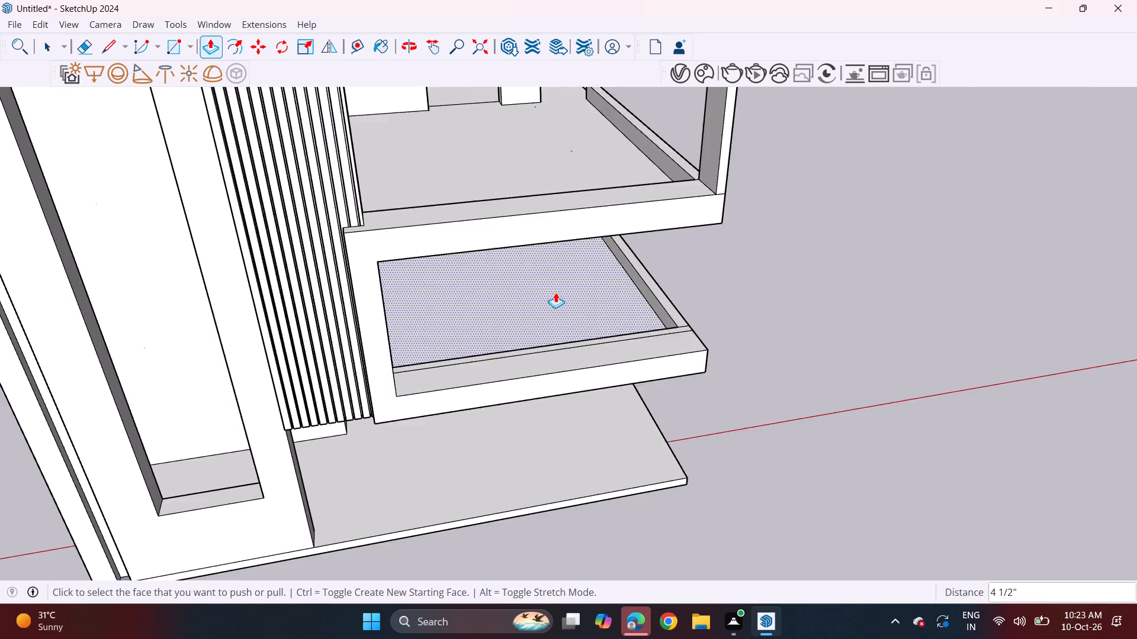
{"action": "middle_click_drag", "start_coordinate": [555, 292], "coordinate": [529, 180]}
{"action": "scroll", "coordinate": [519, 189], "scroll_direction": "down", "scroll_amount": 4}
{"action": "middle_click_drag", "start_coordinate": [582, 302], "coordinate": [561, 264]}
{"action": "middle_click_drag", "start_coordinate": [532, 244], "coordinate": [592, 392]}
{"action": "middle_click_drag", "start_coordinate": [583, 374], "coordinate": [550, 363]}
{"action": "middle_click_drag", "start_coordinate": [675, 221], "coordinate": [531, 305]}
{"action": "scroll", "coordinate": [649, 214], "scroll_direction": "up", "scroll_amount": 4}
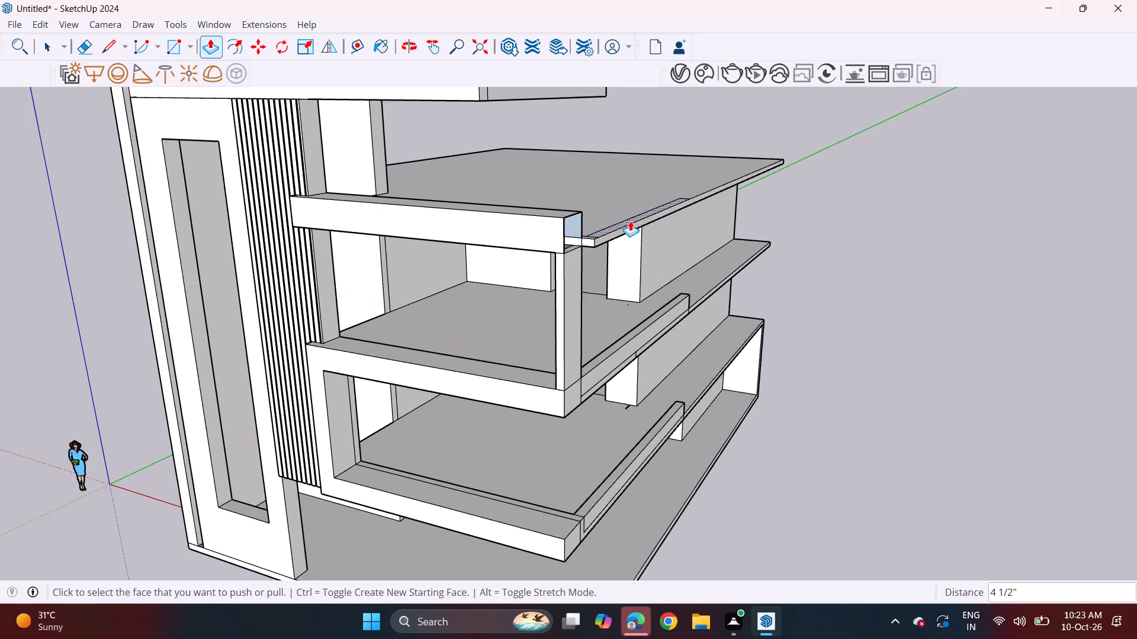
{"action": "scroll", "coordinate": [627, 226], "scroll_direction": "up", "scroll_amount": 4}
{"action": "left_click", "coordinate": [607, 241]}
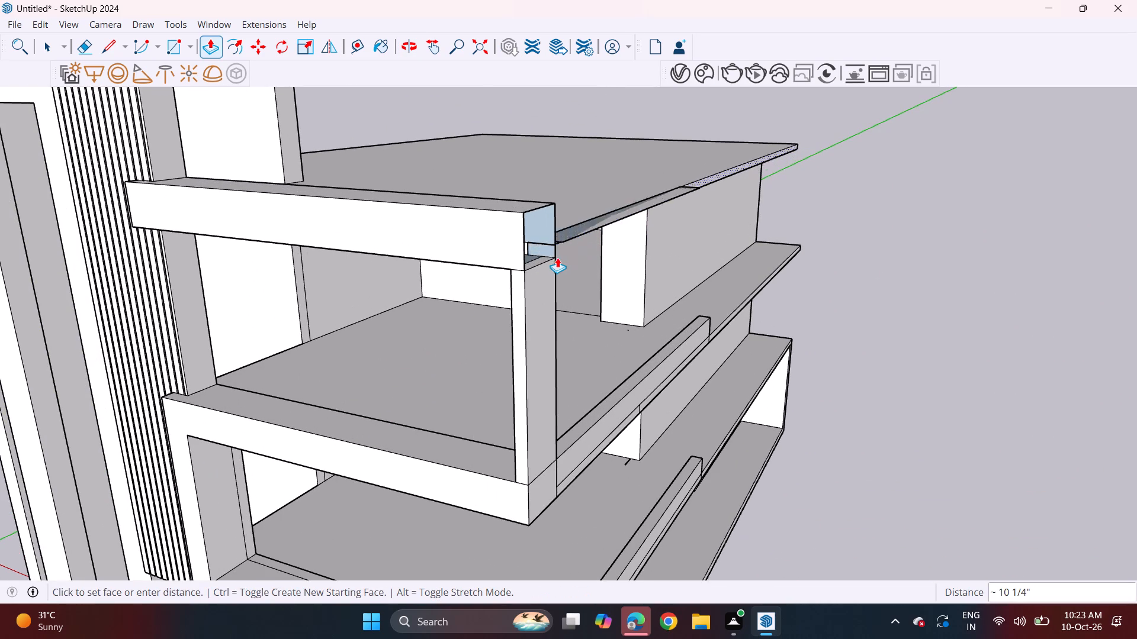
{"action": "left_click", "coordinate": [554, 257]}
Fill the recess at the front corner of the slab above the upper balcony by extruding its face 2' 5 7/8".
{"action": "middle_click_drag", "start_coordinate": [602, 238], "coordinate": [473, 229]}
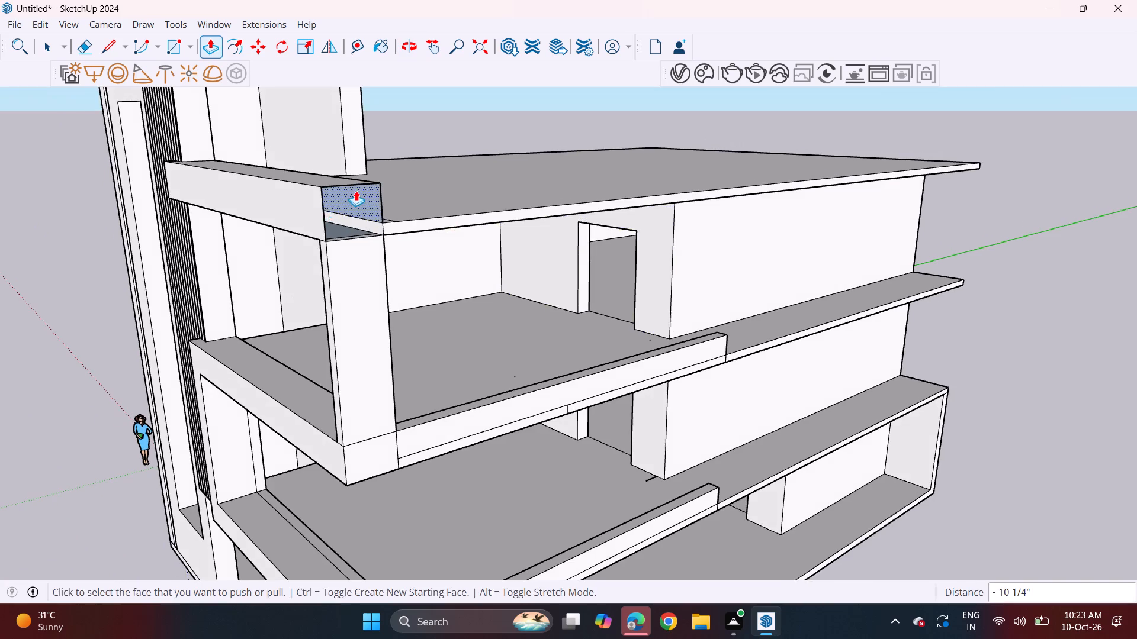
{"action": "middle_click_drag", "start_coordinate": [356, 192], "coordinate": [229, 195]}
{"action": "scroll", "coordinate": [236, 198], "scroll_direction": "up", "scroll_amount": 1}
{"action": "left_click", "coordinate": [207, 188]}
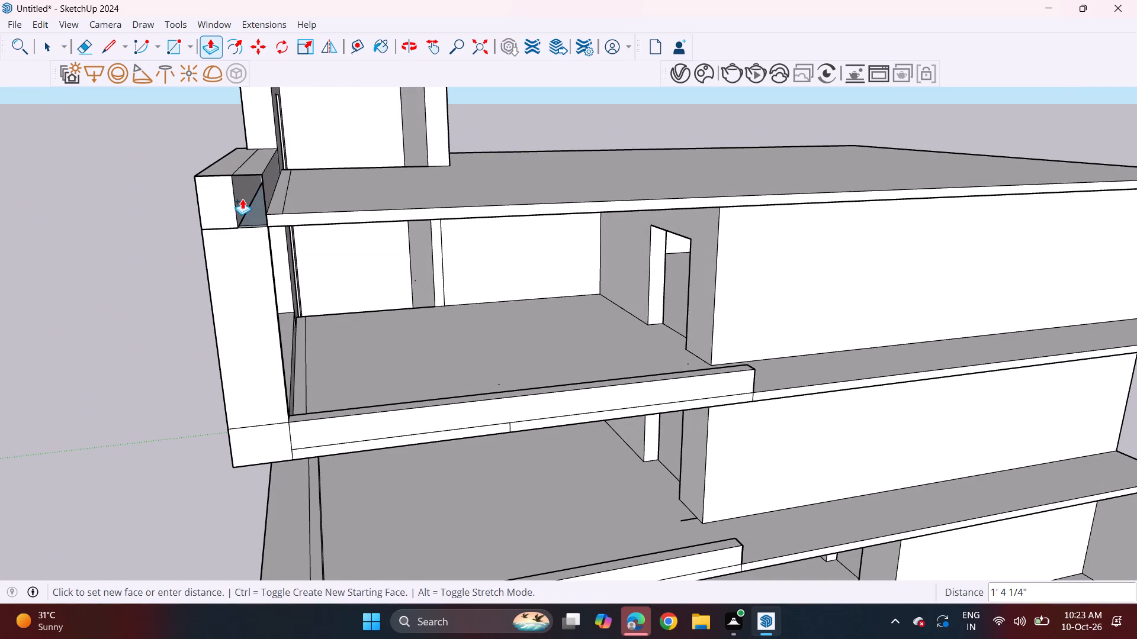
{"action": "left_click", "coordinate": [268, 212]}
Pull the inner face of the upper balcony's corner column inward about 7 3/16" to widen the column.
{"action": "middle_click_drag", "start_coordinate": [177, 262], "coordinate": [528, 225]}
{"action": "scroll", "coordinate": [545, 229], "scroll_direction": "down", "scroll_amount": 3}
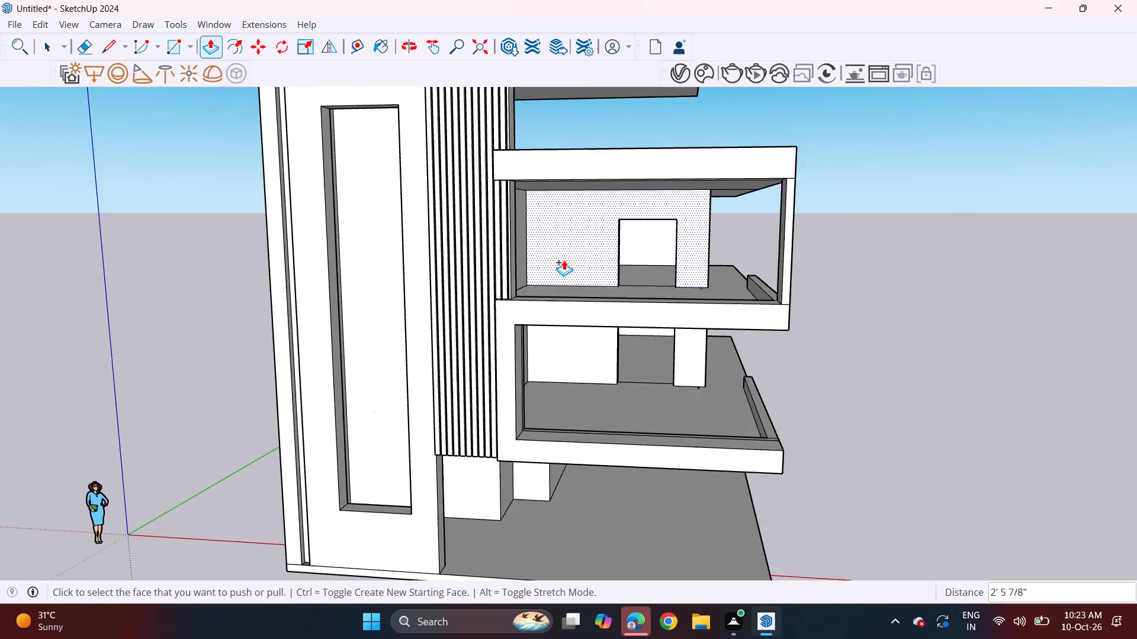
{"action": "scroll", "coordinate": [564, 260], "scroll_direction": "down", "scroll_amount": 3}
{"action": "middle_click_drag", "start_coordinate": [558, 322], "coordinate": [602, 300]}
{"action": "middle_click_drag", "start_coordinate": [741, 272], "coordinate": [708, 279]}
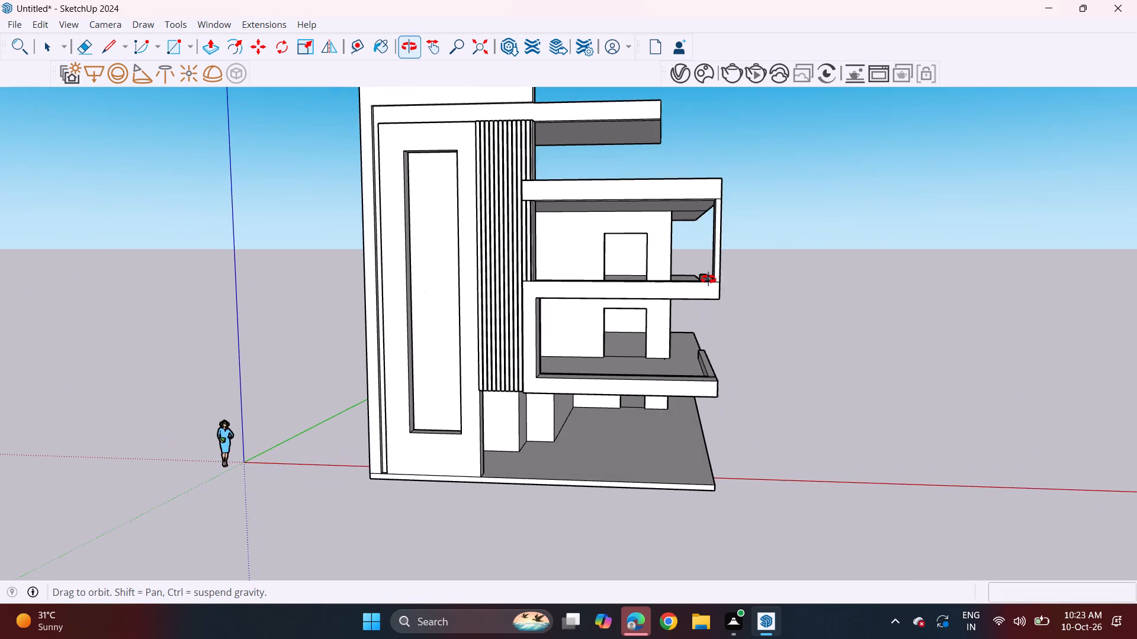
{"action": "middle_click_drag", "start_coordinate": [708, 279], "coordinate": [685, 279]}
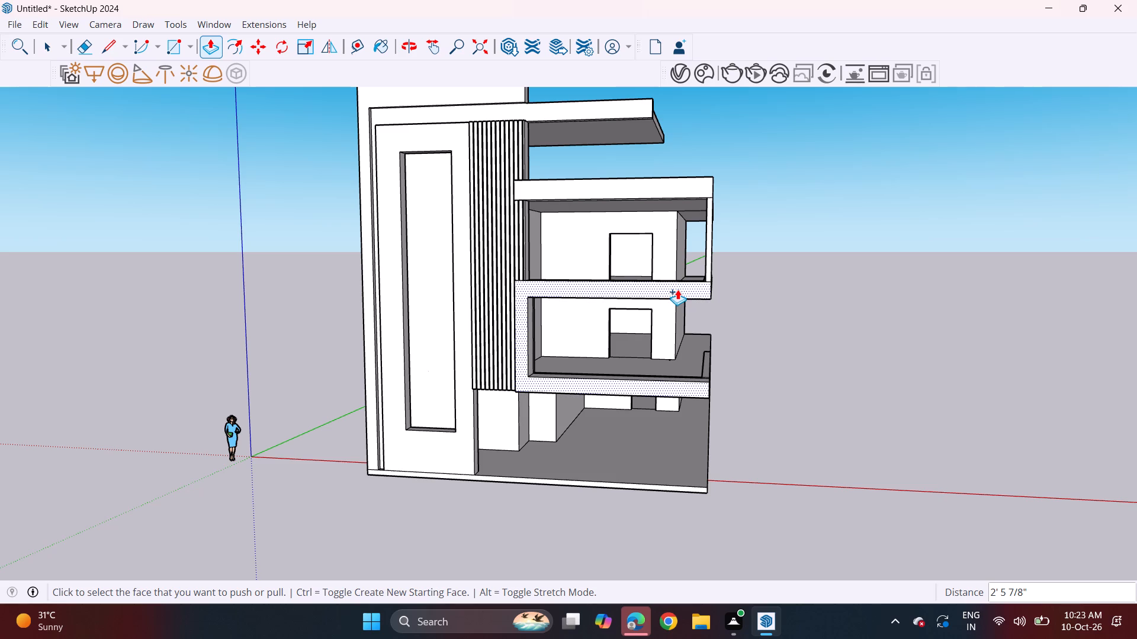
{"action": "middle_click_drag", "start_coordinate": [696, 273], "coordinate": [741, 332]}
{"action": "scroll", "coordinate": [727, 288], "scroll_direction": "up", "scroll_amount": 4}
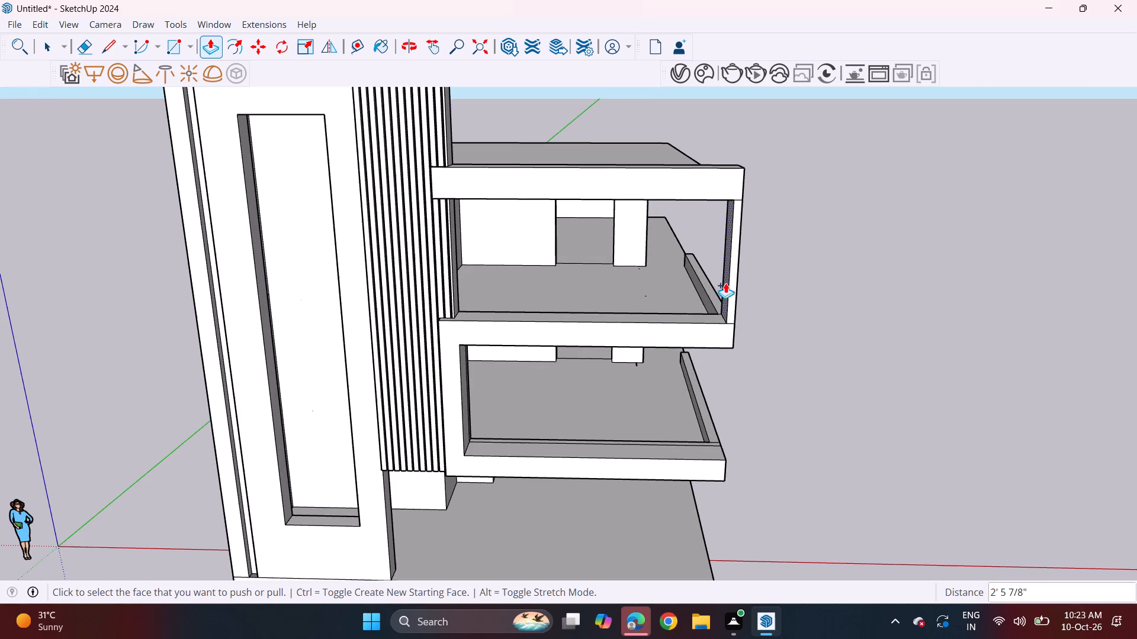
{"action": "left_click", "coordinate": [726, 276]}
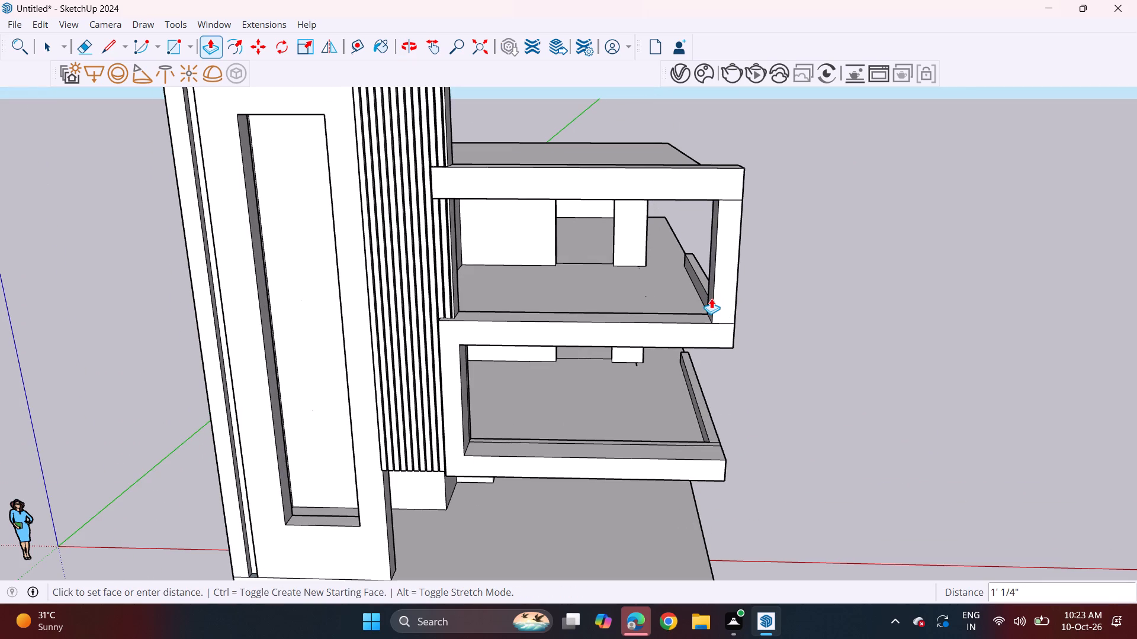
{"action": "left_click", "coordinate": [717, 301]}
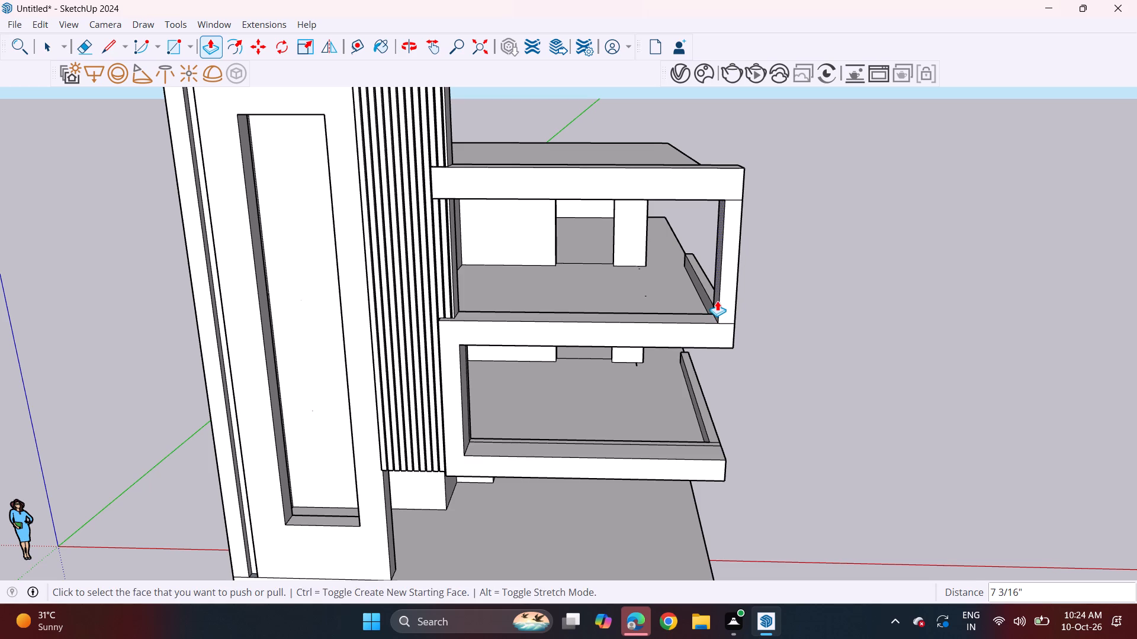
Erase the front seam lines where the corner column meets the balcony bands below and above it.
{"action": "middle_click_drag", "start_coordinate": [750, 325], "coordinate": [746, 260]}
{"action": "scroll", "coordinate": [724, 273], "scroll_direction": "down", "scroll_amount": 1}
{"action": "middle_click_drag", "start_coordinate": [702, 350], "coordinate": [699, 318]}
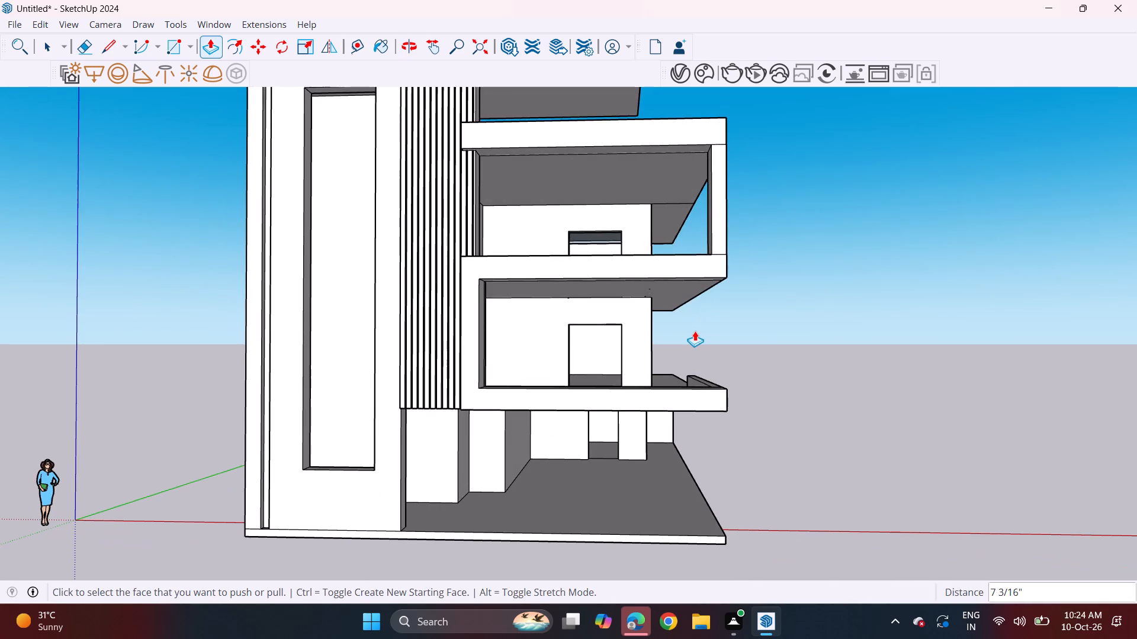
{"action": "scroll", "coordinate": [695, 331], "scroll_direction": "down", "scroll_amount": 4}
{"action": "middle_click_drag", "start_coordinate": [641, 340], "coordinate": [648, 370]}
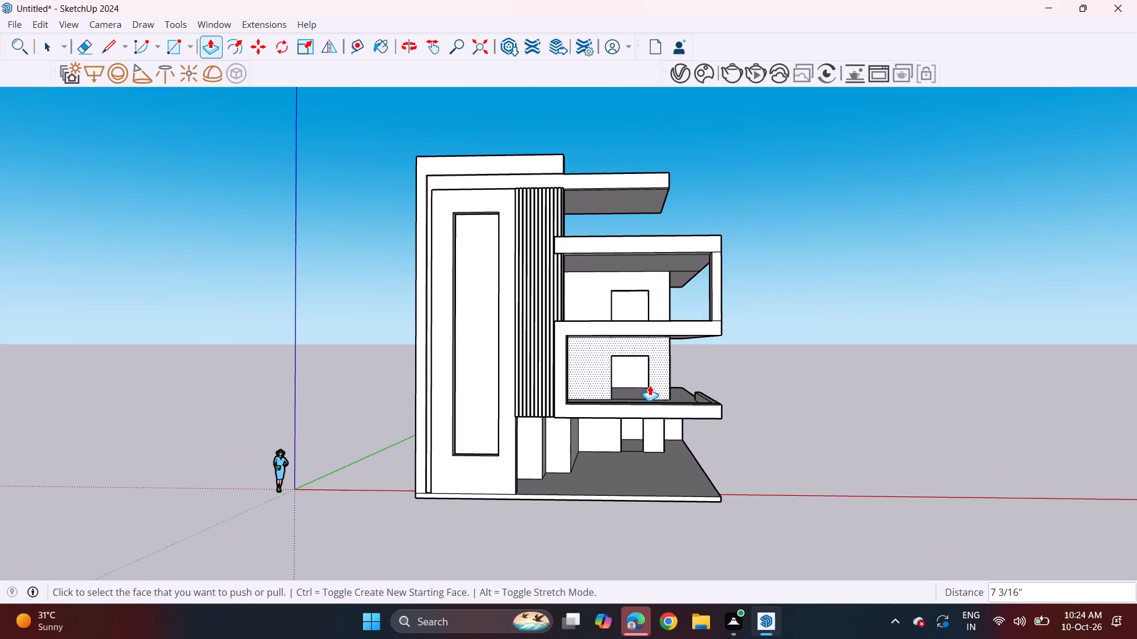
{"action": "middle_click_drag", "start_coordinate": [692, 299], "coordinate": [598, 381]}
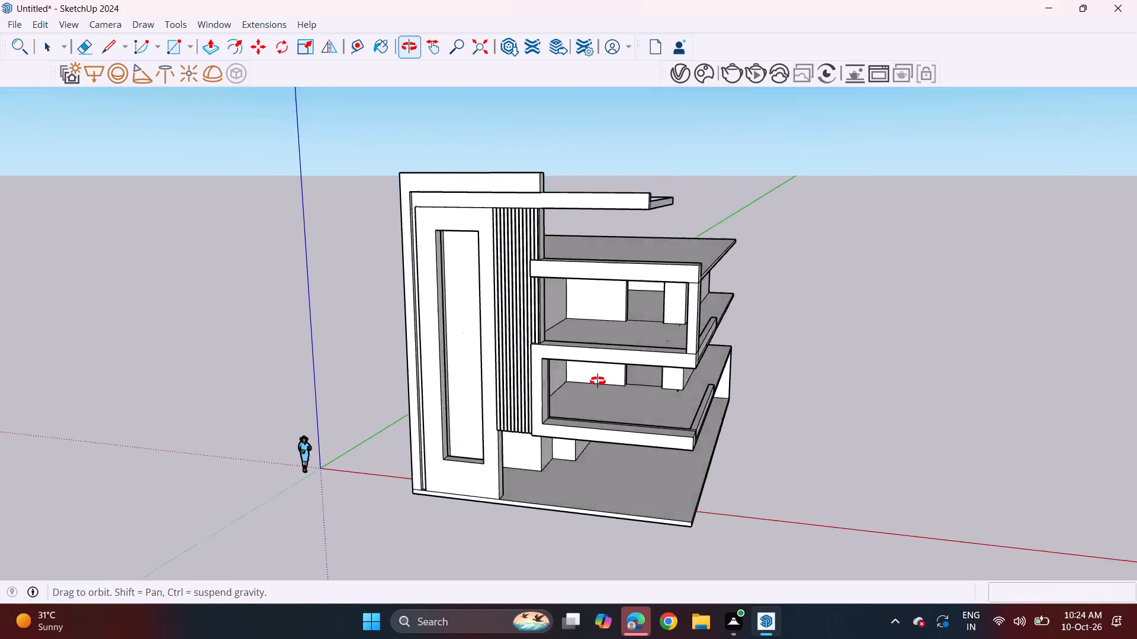
{"action": "middle_click_drag", "start_coordinate": [598, 381], "coordinate": [516, 428]}
{"action": "scroll", "coordinate": [518, 353], "scroll_direction": "up", "scroll_amount": 2}
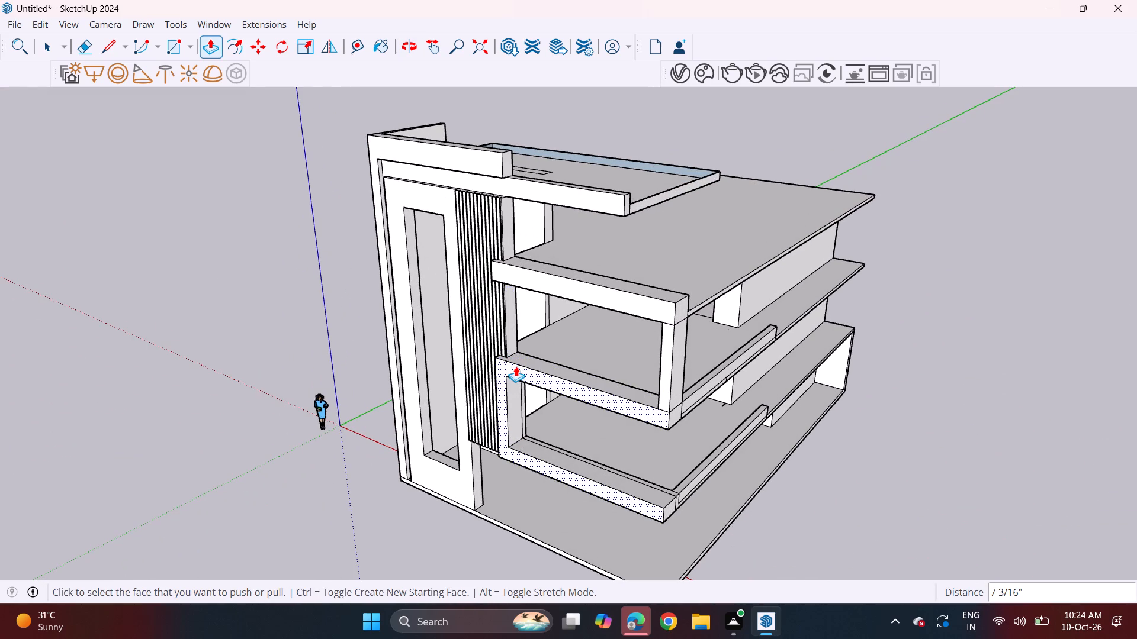
{"action": "left_click", "coordinate": [92, 42]}
{"action": "scroll", "coordinate": [699, 485], "scroll_direction": "up", "scroll_amount": 4}
{"action": "scroll", "coordinate": [641, 358], "scroll_direction": "up", "scroll_amount": 3}
{"action": "left_click_drag", "start_coordinate": [660, 394], "coordinate": [661, 407]}
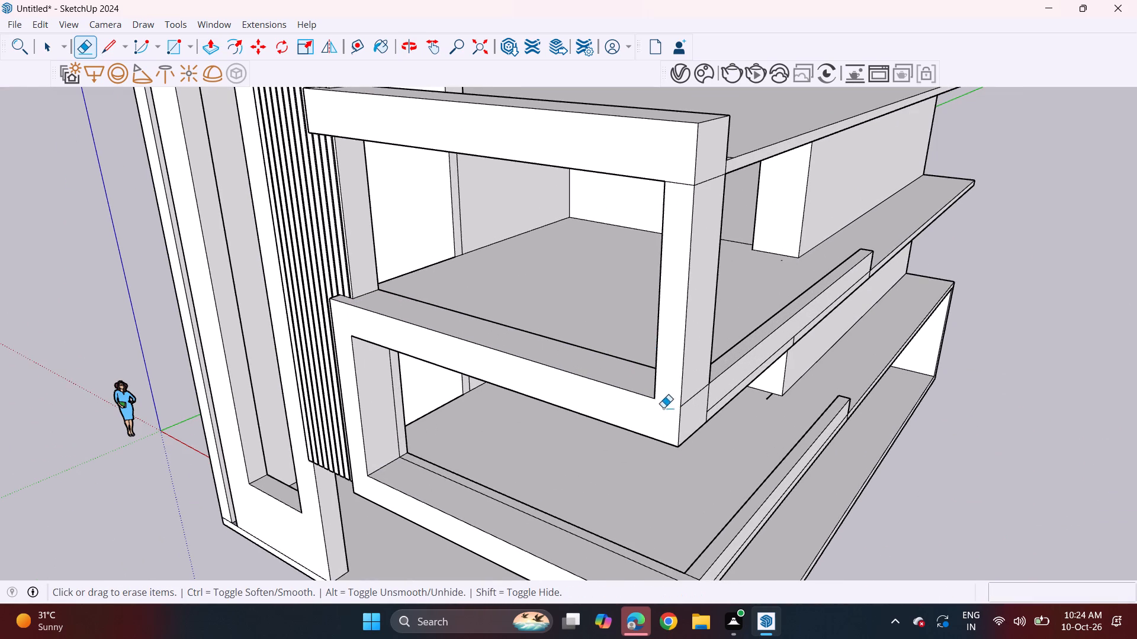
{"action": "left_click_drag", "start_coordinate": [678, 179], "coordinate": [679, 195]}
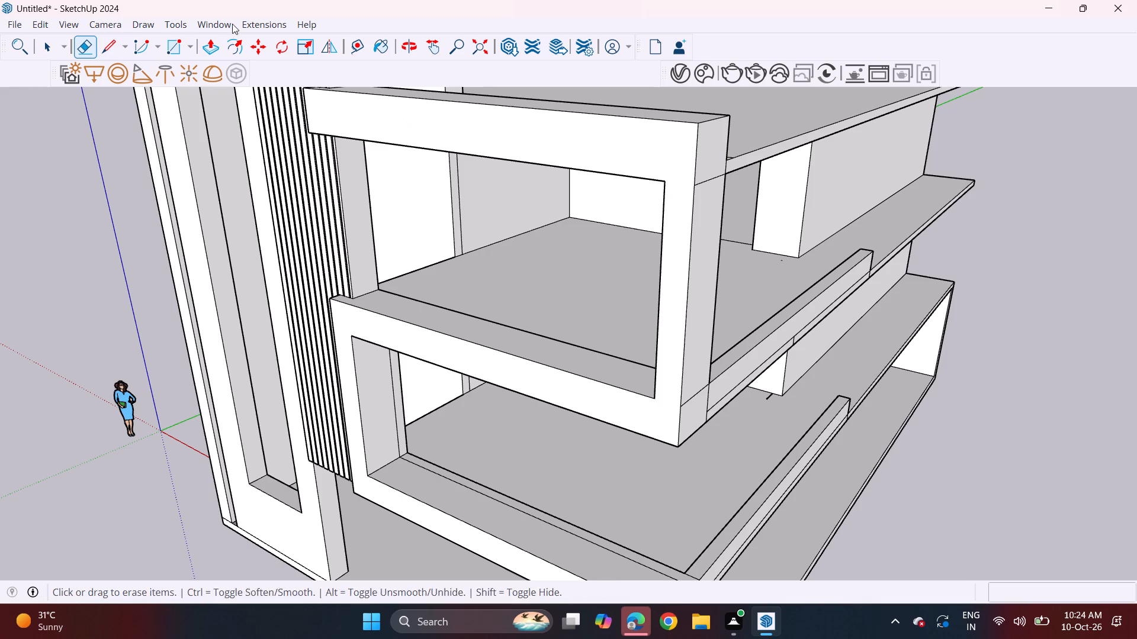
Pull the continuous front face of the two-storey balcony frame outward about 8 1/2".
{"action": "left_click", "coordinate": [201, 47]}
{"action": "left_click", "coordinate": [636, 407]}
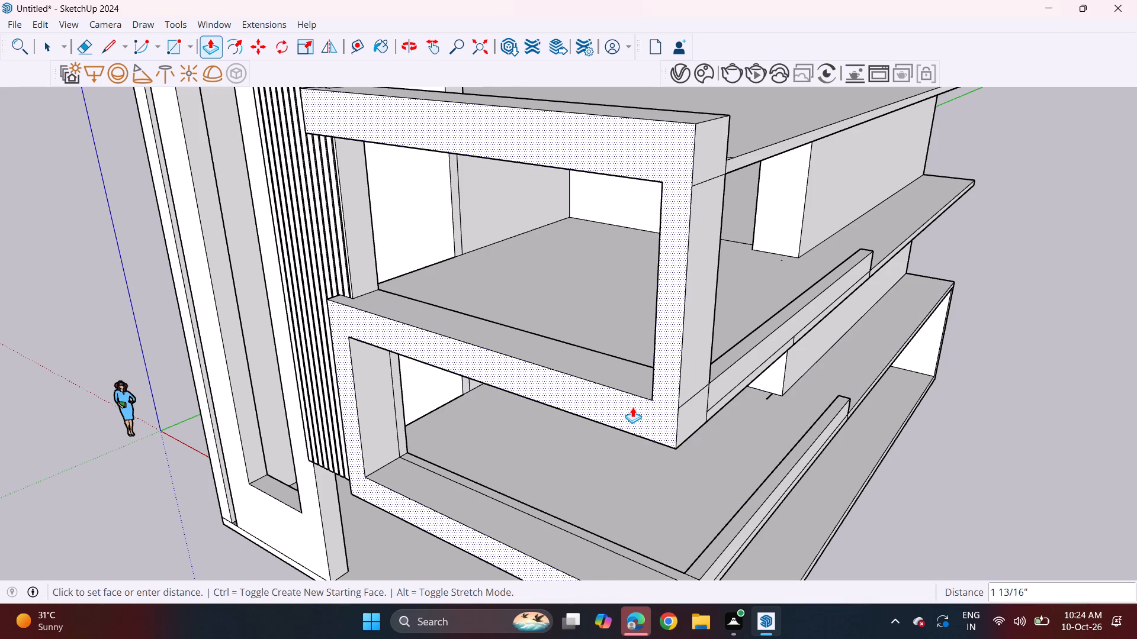
{"action": "left_click", "coordinate": [627, 415]}
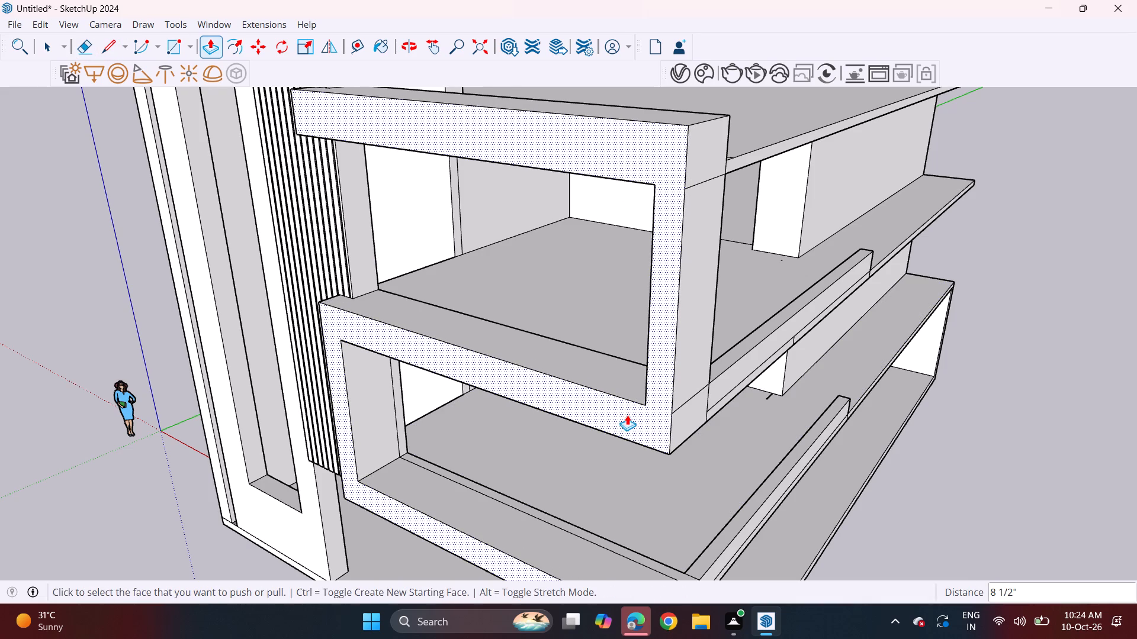
{"action": "middle_click_drag", "start_coordinate": [583, 421], "coordinate": [709, 364]}
{"action": "scroll", "coordinate": [670, 372], "scroll_direction": "down", "scroll_amount": 2}
{"action": "middle_click_drag", "start_coordinate": [602, 410], "coordinate": [634, 358]}
{"action": "scroll", "coordinate": [630, 356], "scroll_direction": "down", "scroll_amount": 3}
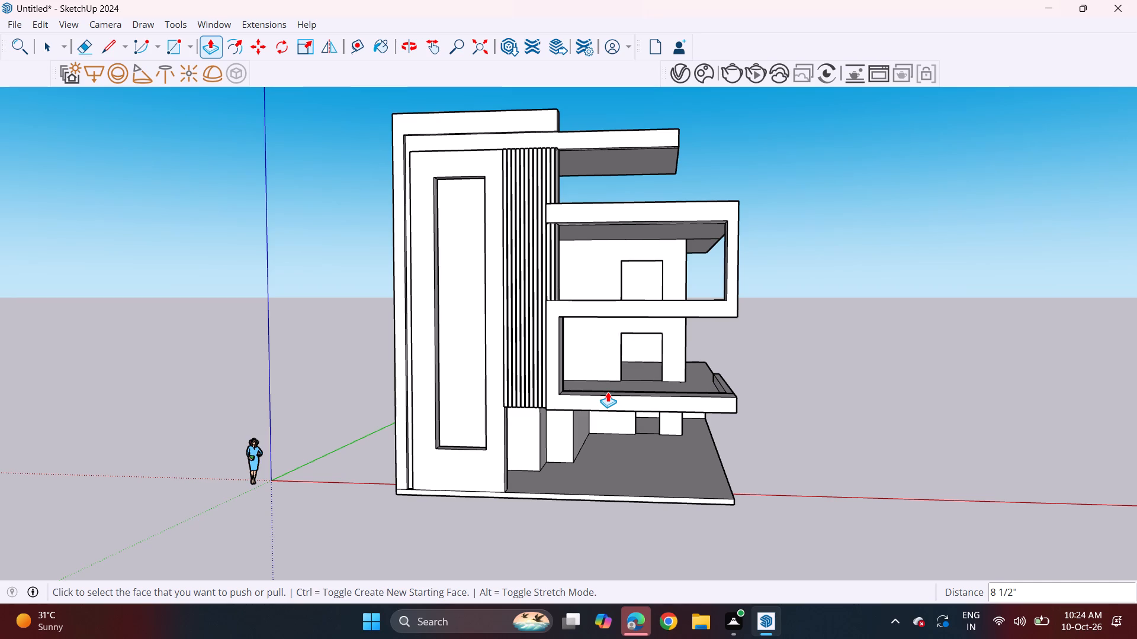
Push the narrow side face of the tower's front panel in about 2 15/16" to widen the vertical groove beside it.
{"action": "middle_click_drag", "start_coordinate": [404, 388], "coordinate": [314, 504]}
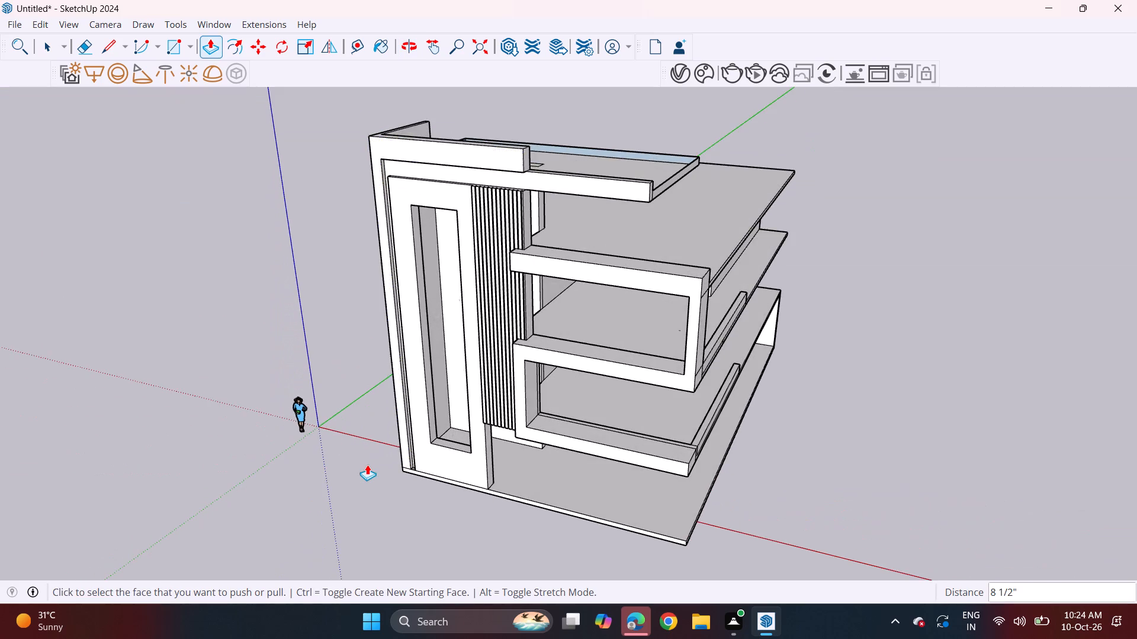
{"action": "scroll", "coordinate": [412, 433], "scroll_direction": "up", "scroll_amount": 7}
{"action": "middle_click_drag", "start_coordinate": [409, 430], "coordinate": [605, 383]}
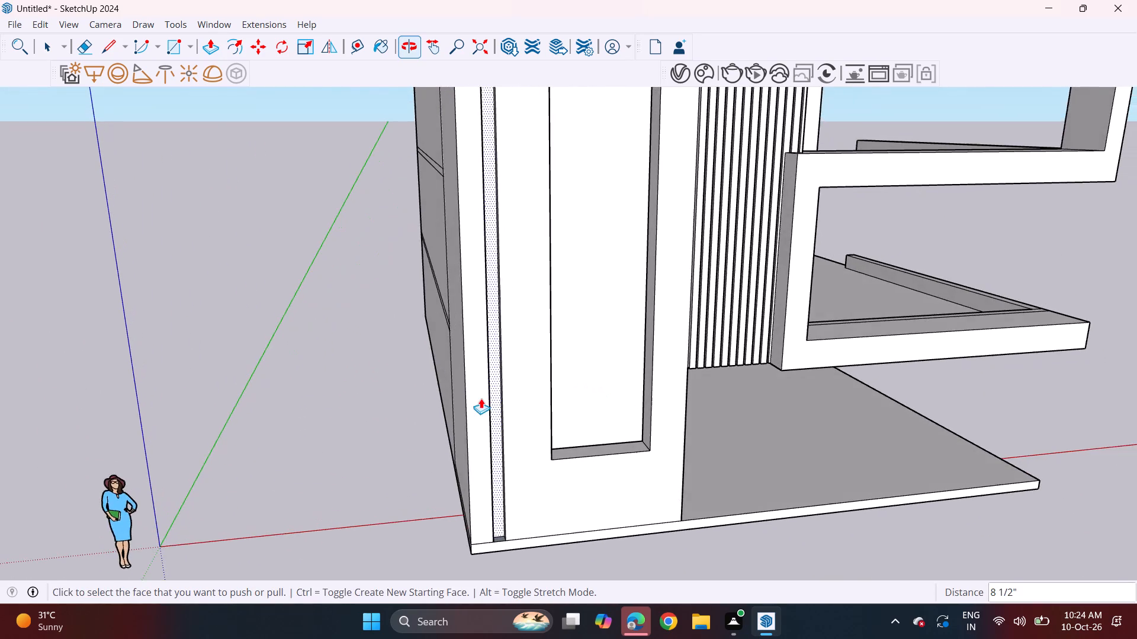
{"action": "scroll", "coordinate": [496, 388], "scroll_direction": "up", "scroll_amount": 4}
{"action": "middle_click_drag", "start_coordinate": [492, 388], "coordinate": [550, 384]}
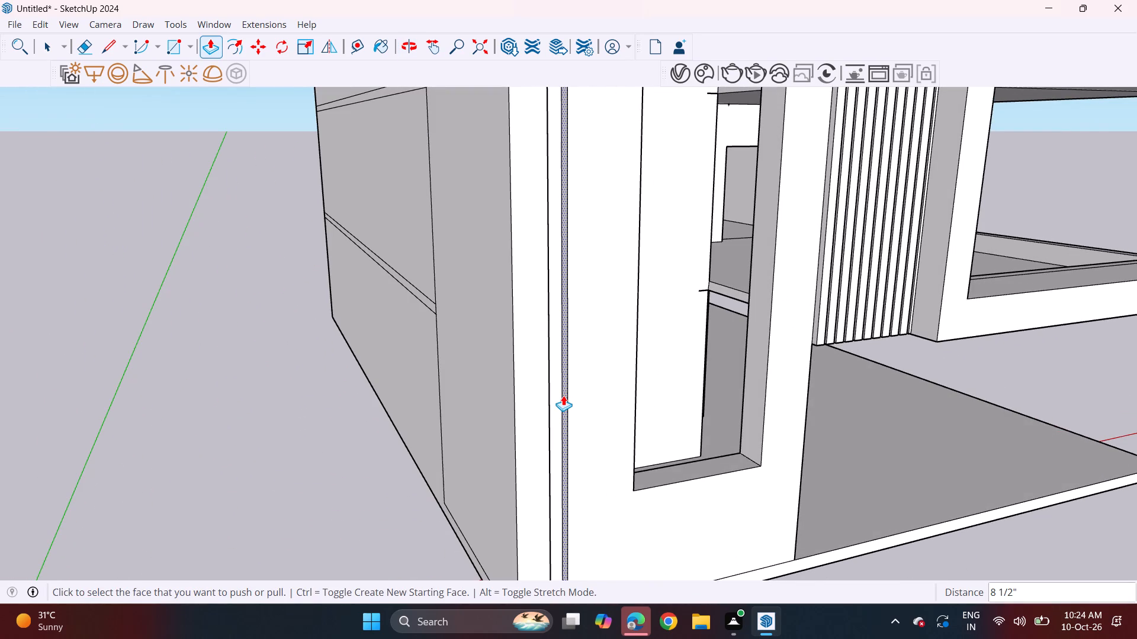
{"action": "left_click", "coordinate": [563, 395]}
{"action": "left_click", "coordinate": [569, 394]}
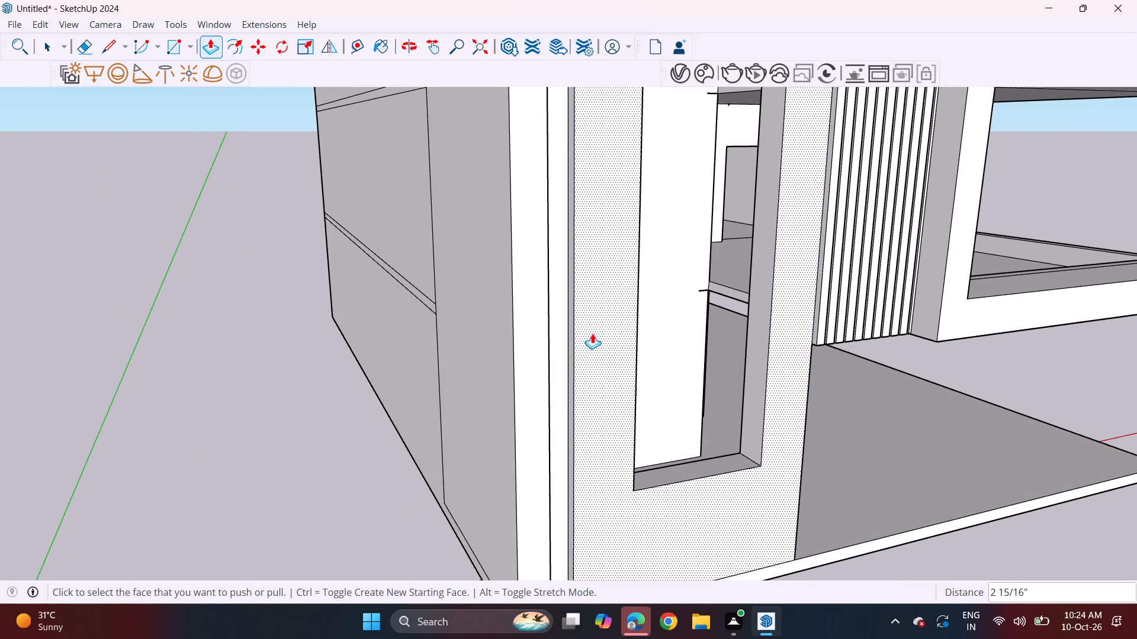
Examine the whole front elevation from lower and higher viewpoints to check its overall proportions.
{"action": "scroll", "coordinate": [592, 333], "scroll_direction": "down", "scroll_amount": 3}
{"action": "middle_click_drag", "start_coordinate": [614, 330], "coordinate": [512, 306]}
{"action": "scroll", "coordinate": [516, 300], "scroll_direction": "down", "scroll_amount": 8}
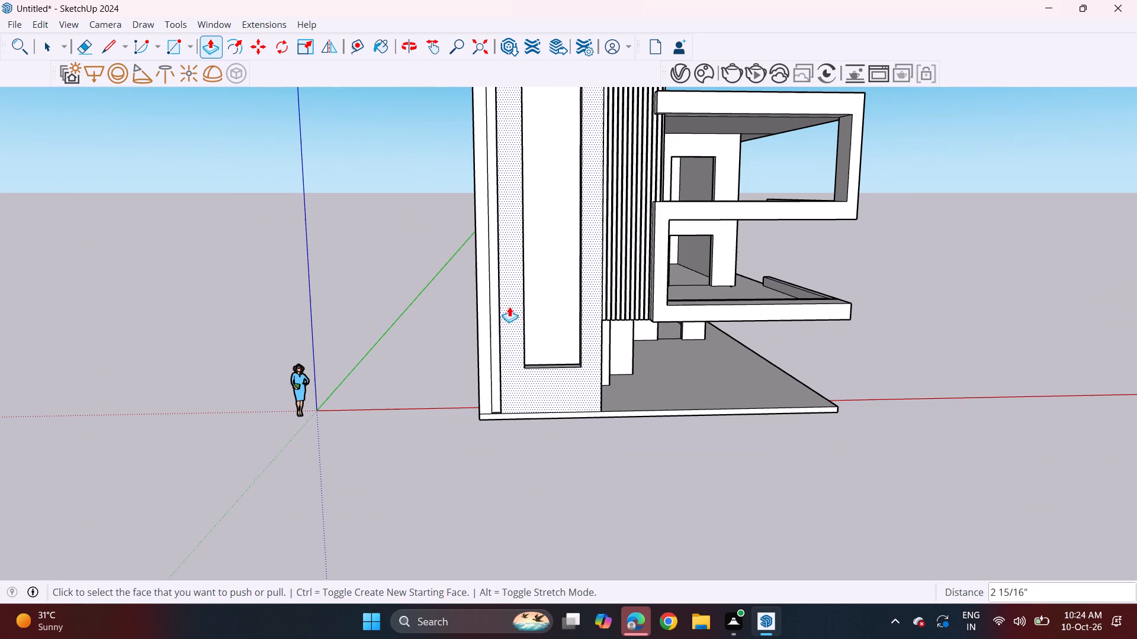
{"action": "middle_click_drag", "start_coordinate": [506, 307], "coordinate": [487, 291]}
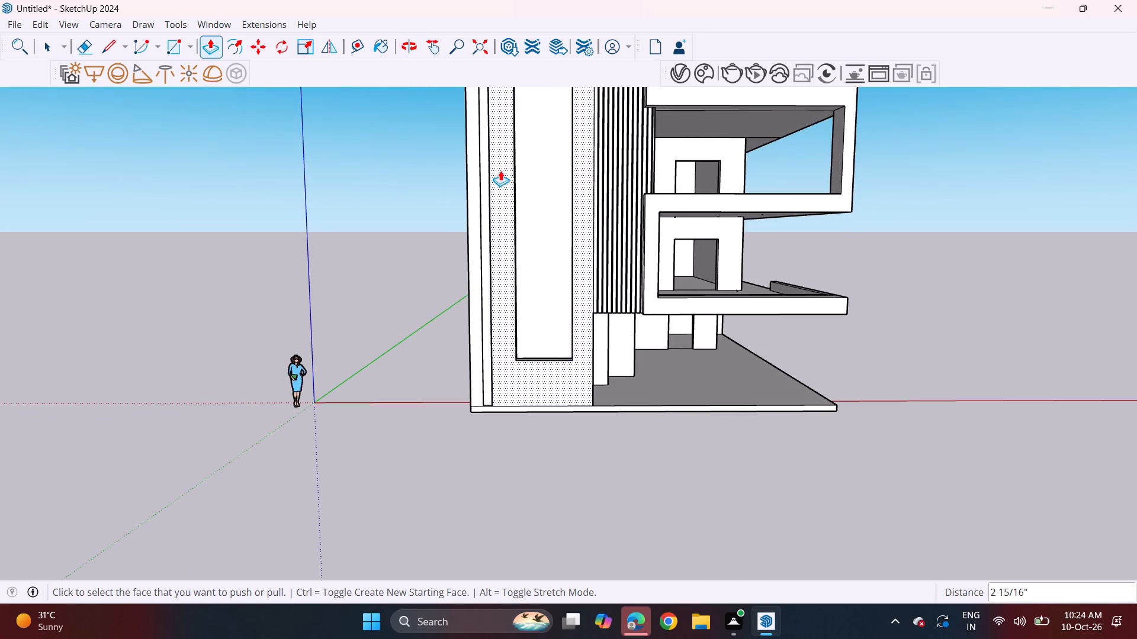
{"action": "scroll", "coordinate": [500, 170], "scroll_direction": "down", "scroll_amount": 9}
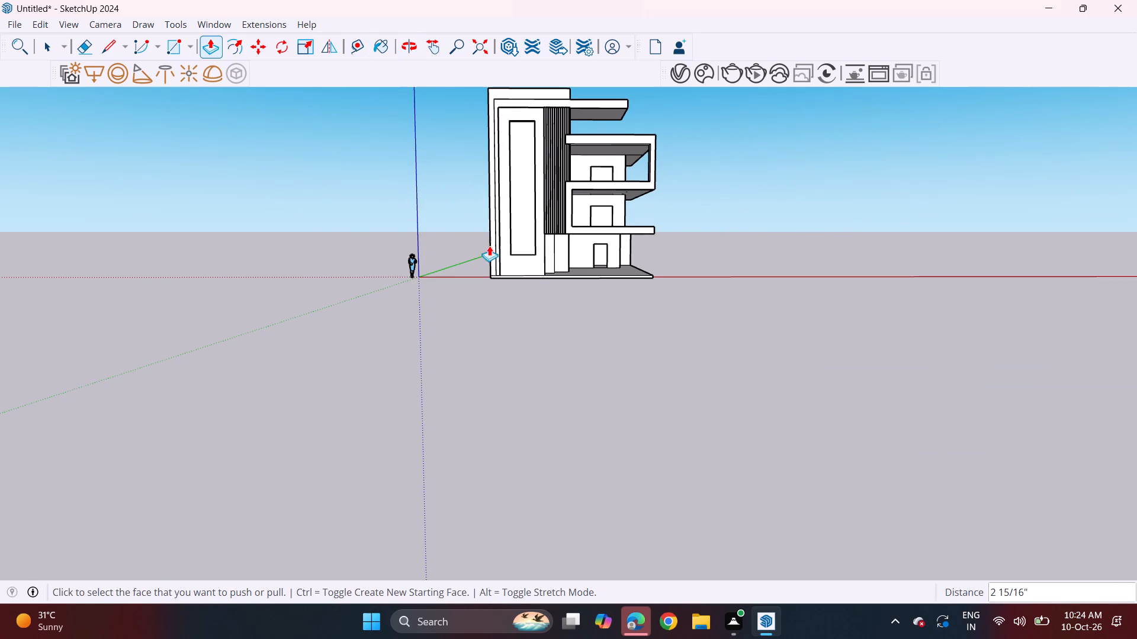
{"action": "middle_click_drag", "start_coordinate": [475, 225], "coordinate": [430, 372], "text": "shift"}
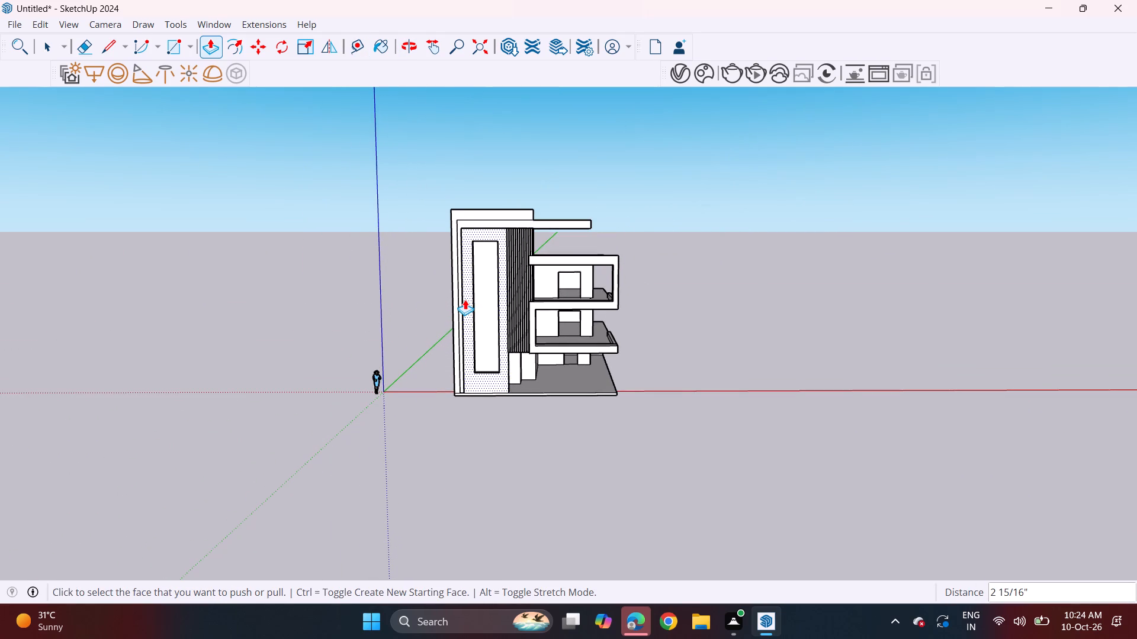
{"action": "middle_click_drag", "start_coordinate": [524, 376], "coordinate": [688, 376]}
{"action": "middle_click_drag", "start_coordinate": [683, 374], "coordinate": [677, 371]}
{"action": "middle_click_drag", "start_coordinate": [607, 381], "coordinate": [452, 338]}
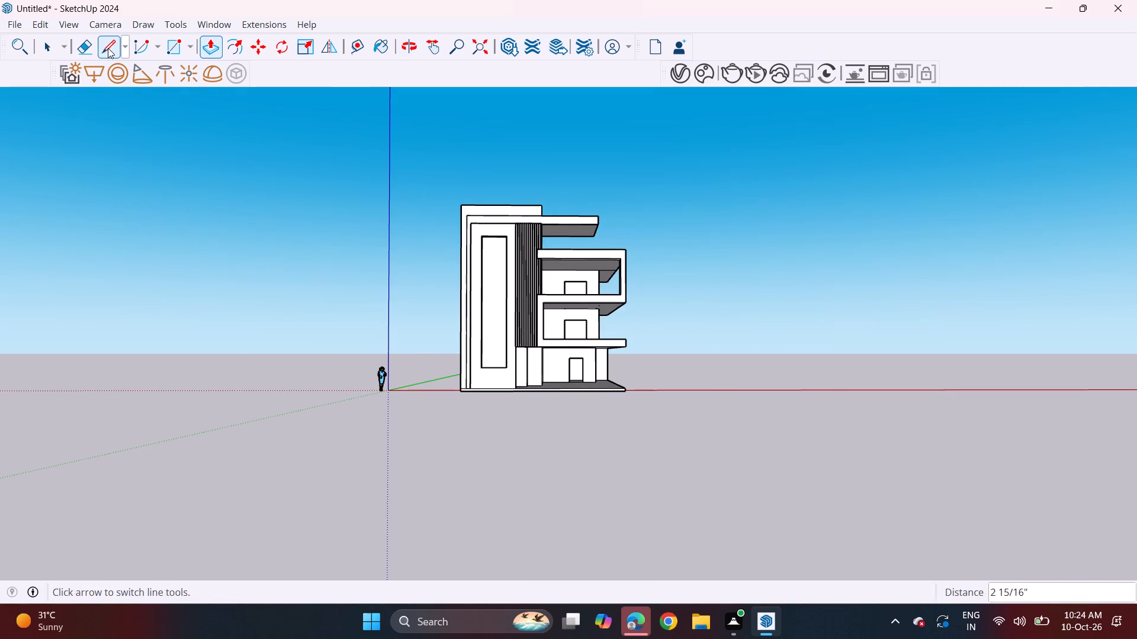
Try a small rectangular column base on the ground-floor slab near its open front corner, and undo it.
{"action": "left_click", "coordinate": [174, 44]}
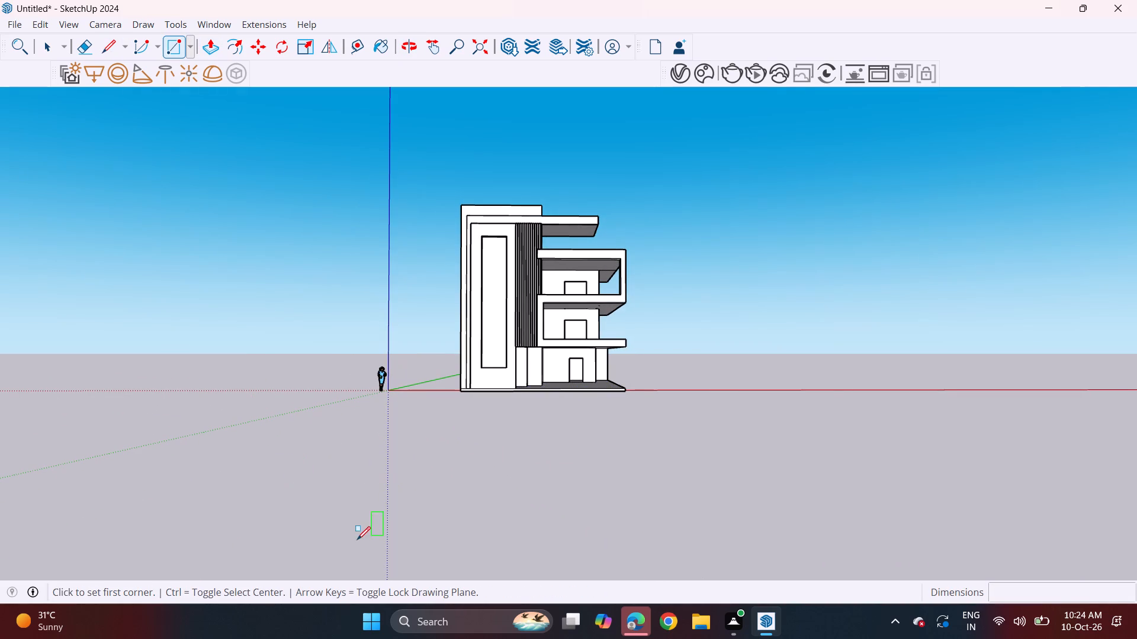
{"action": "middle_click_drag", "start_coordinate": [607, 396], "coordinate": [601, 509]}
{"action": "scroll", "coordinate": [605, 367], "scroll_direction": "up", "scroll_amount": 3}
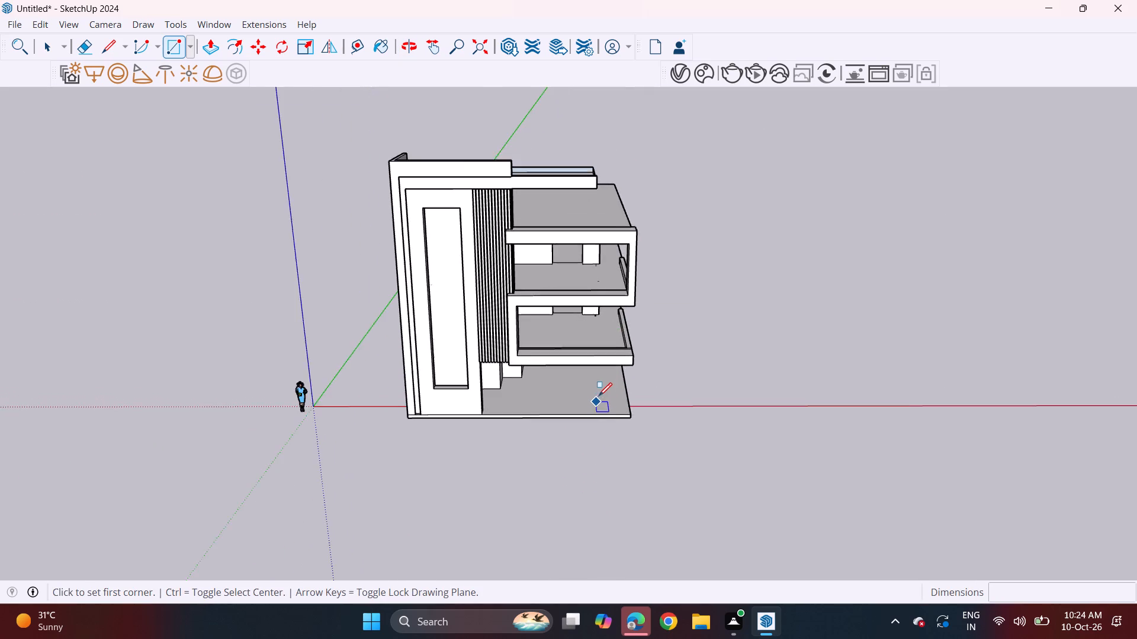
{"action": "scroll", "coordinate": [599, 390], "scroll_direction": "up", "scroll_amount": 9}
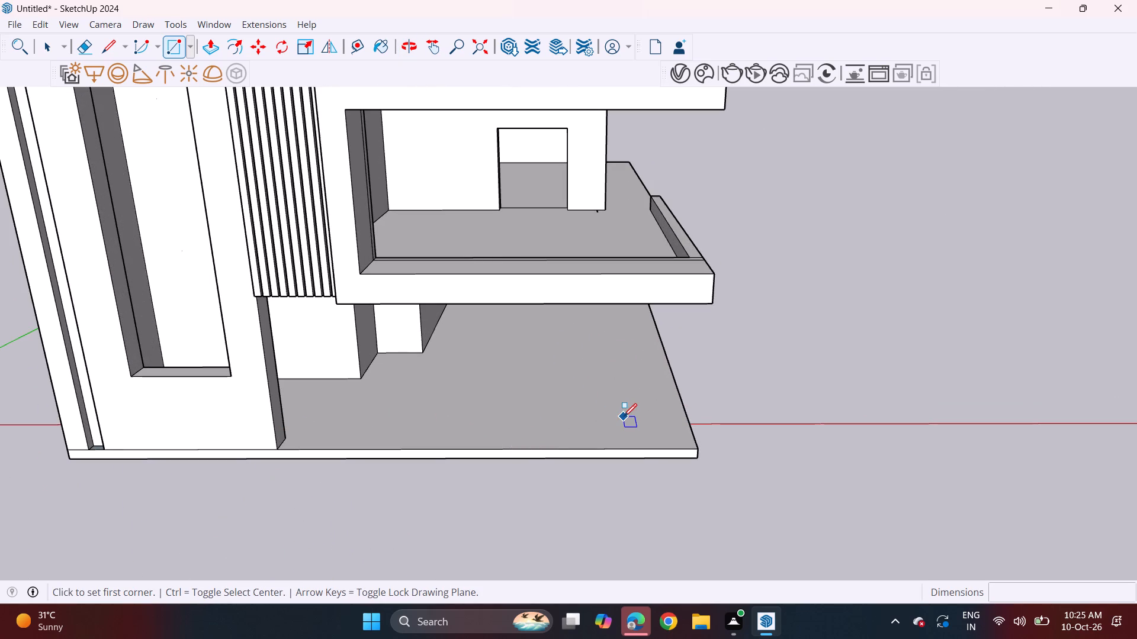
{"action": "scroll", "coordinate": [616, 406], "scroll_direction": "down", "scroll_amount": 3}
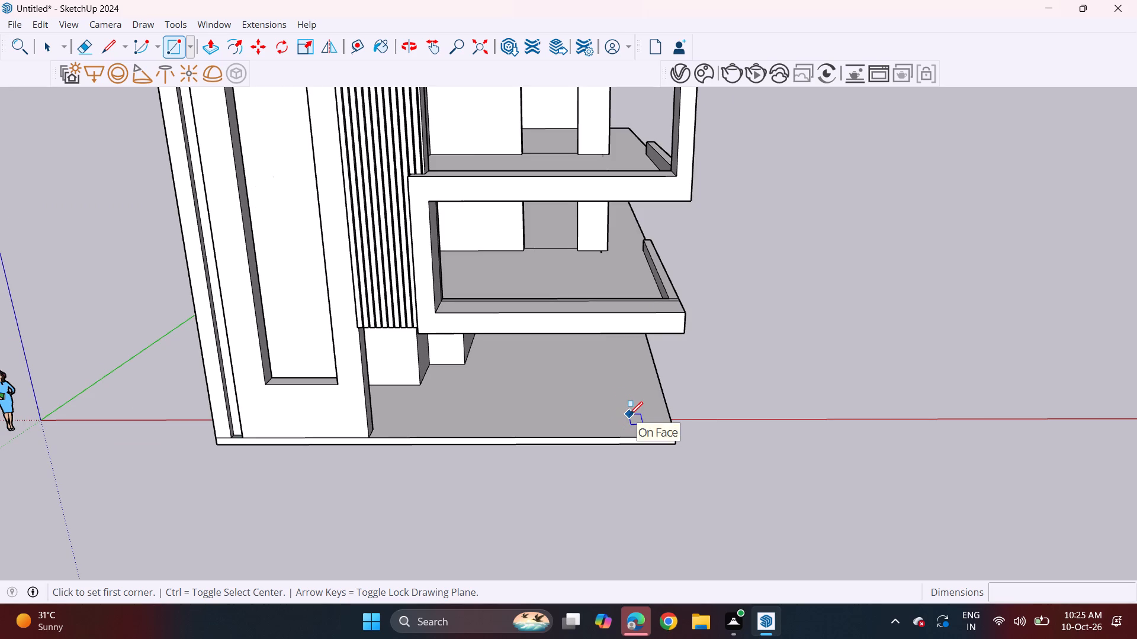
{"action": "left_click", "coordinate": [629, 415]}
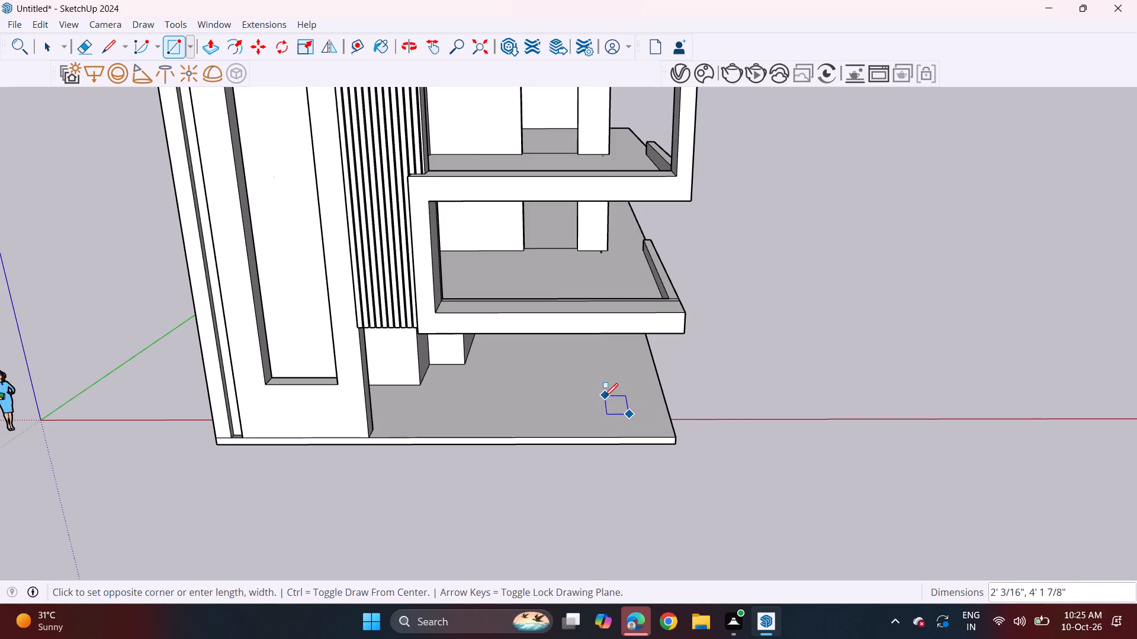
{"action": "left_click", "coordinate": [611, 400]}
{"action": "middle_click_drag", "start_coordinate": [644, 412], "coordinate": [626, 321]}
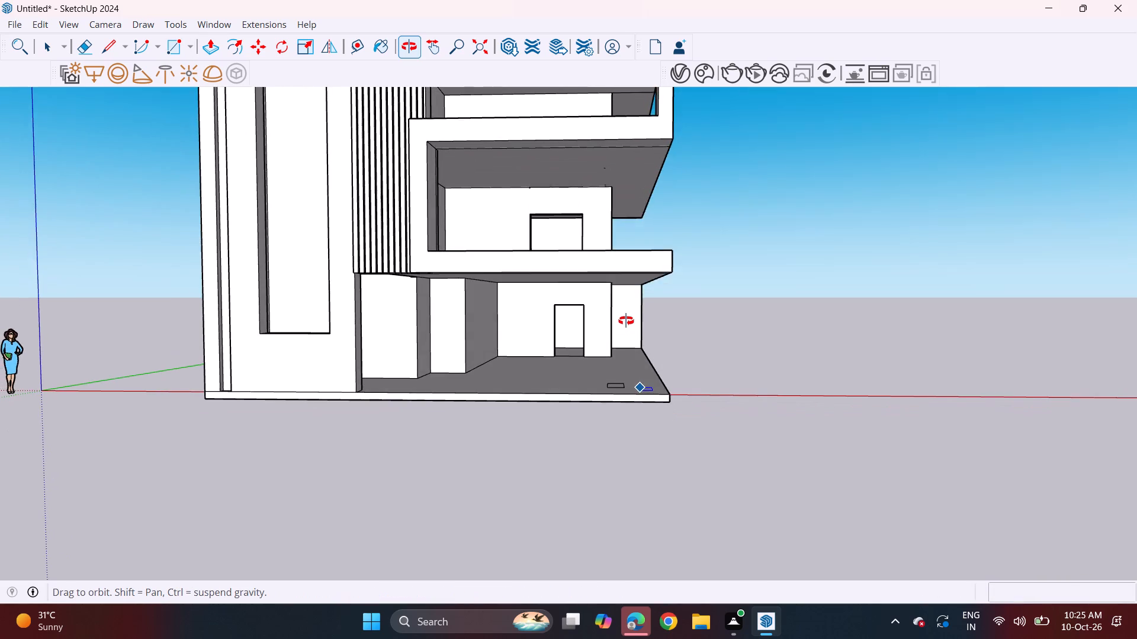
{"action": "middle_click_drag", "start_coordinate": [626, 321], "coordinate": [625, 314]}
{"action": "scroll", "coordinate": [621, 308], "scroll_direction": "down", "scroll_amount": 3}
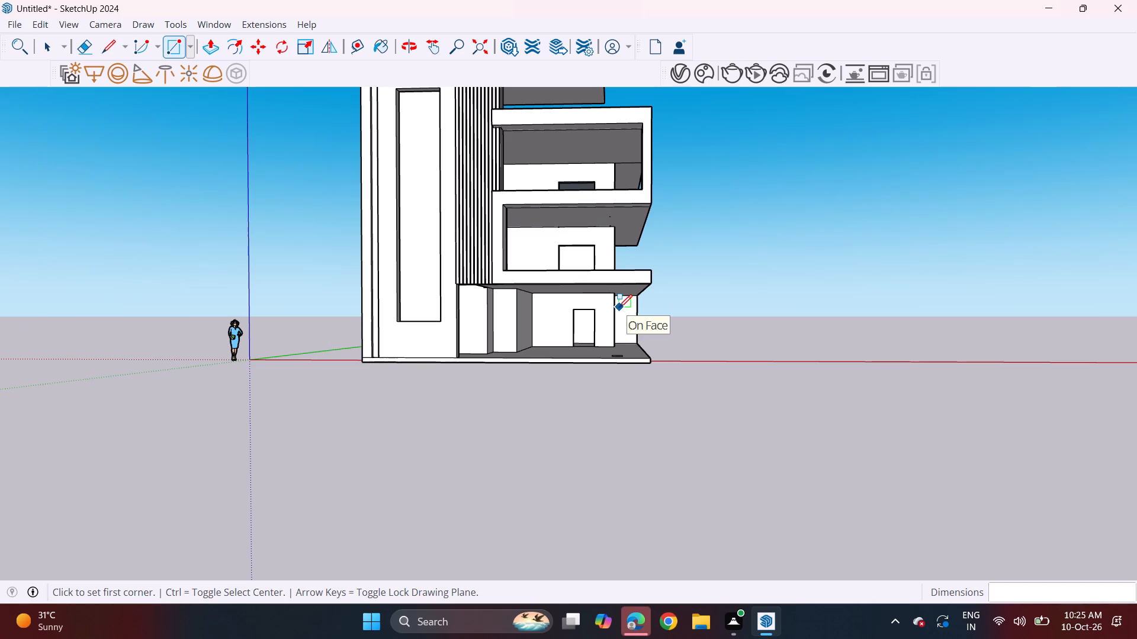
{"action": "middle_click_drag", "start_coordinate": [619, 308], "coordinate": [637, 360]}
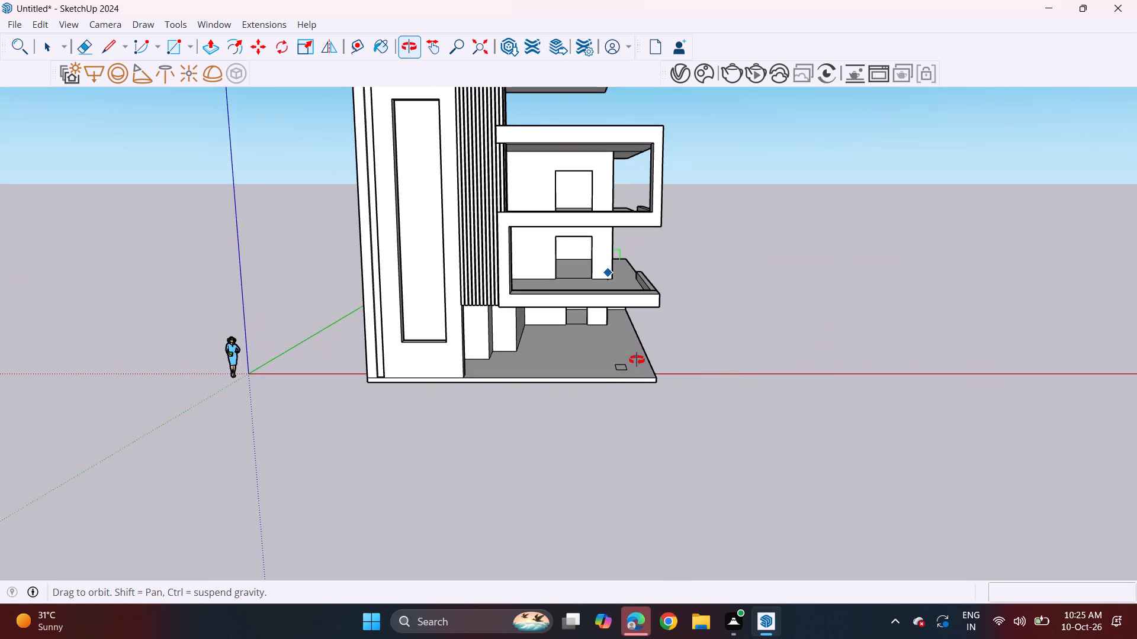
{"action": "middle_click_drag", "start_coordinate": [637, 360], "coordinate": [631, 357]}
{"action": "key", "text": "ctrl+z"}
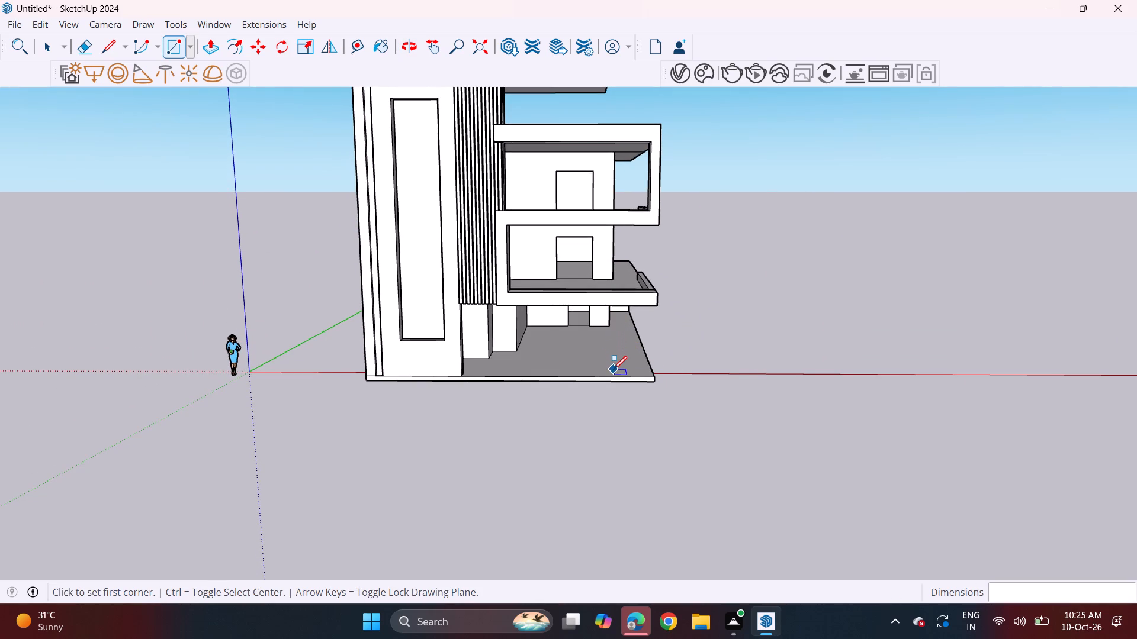
Draw a column base rectangle of about 9 3/8" by 2' 5 9/16" on the ground-floor slab near its open front corner.
{"action": "left_click", "coordinate": [612, 367]}
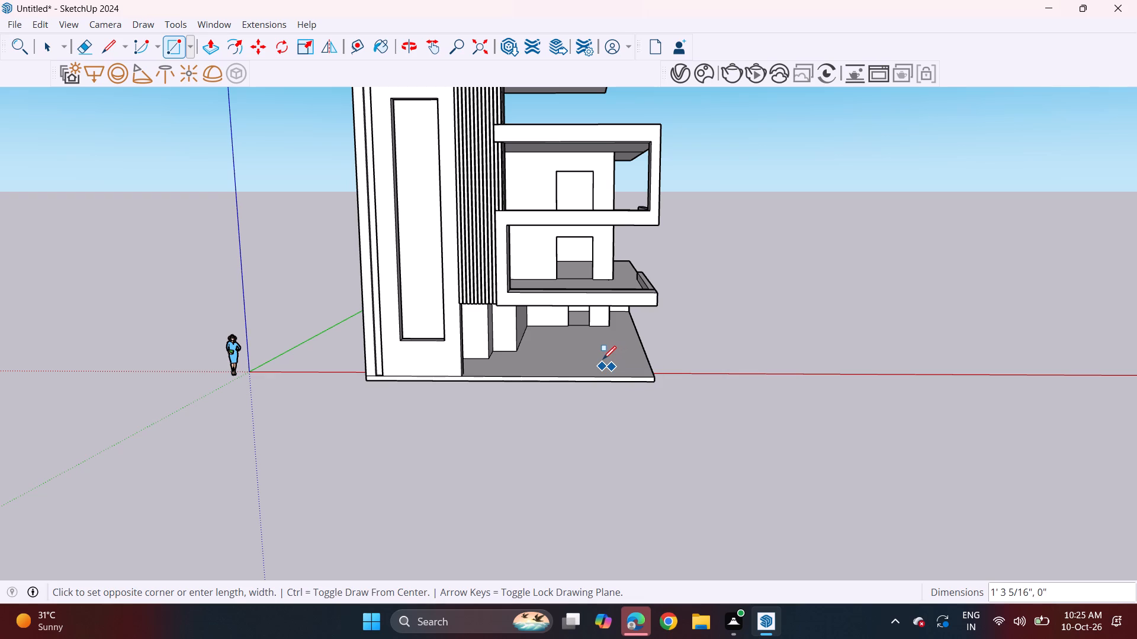
{"action": "scroll", "coordinate": [605, 359], "scroll_direction": "up", "scroll_amount": 2}
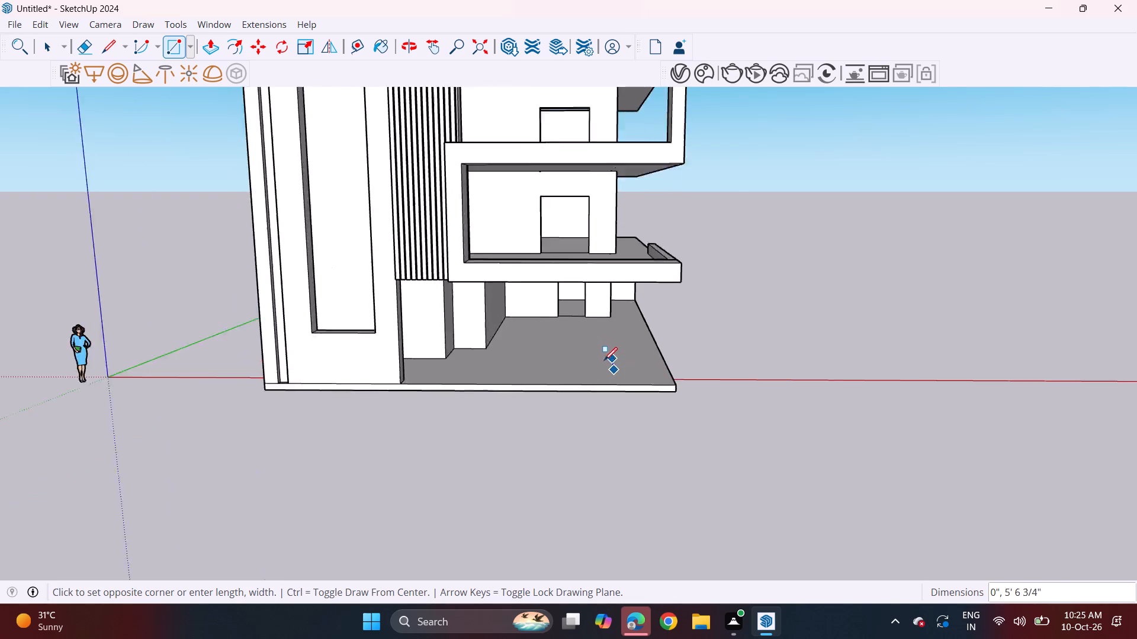
{"action": "scroll", "coordinate": [604, 360], "scroll_direction": "up", "scroll_amount": 16}
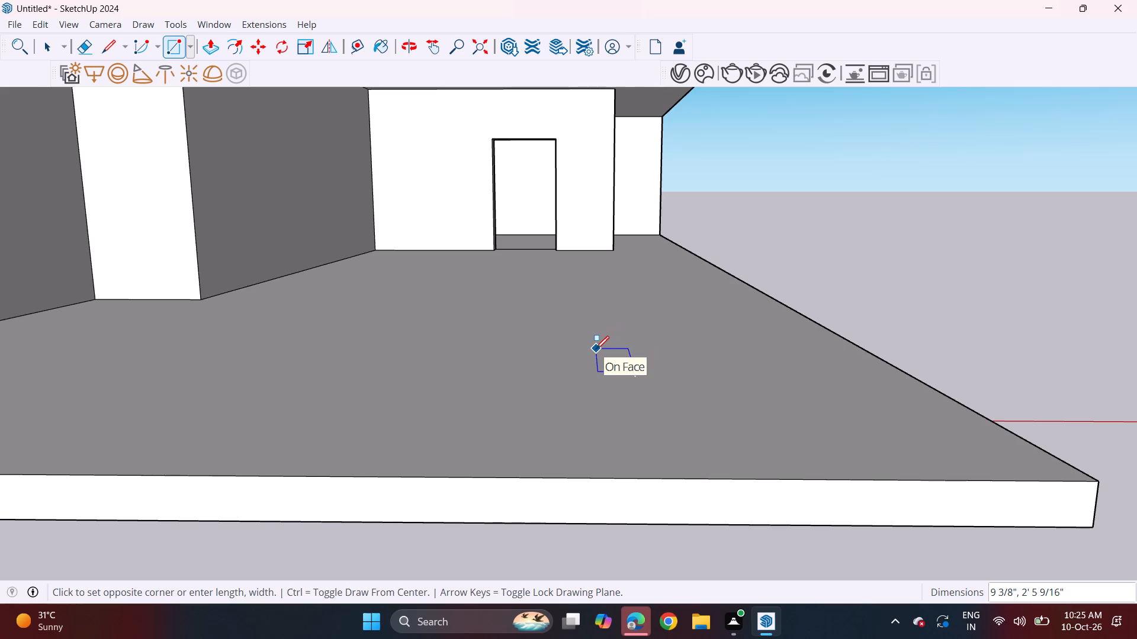
{"action": "left_click", "coordinate": [596, 349]}
{"action": "scroll", "coordinate": [596, 349], "scroll_direction": "down", "scroll_amount": 8}
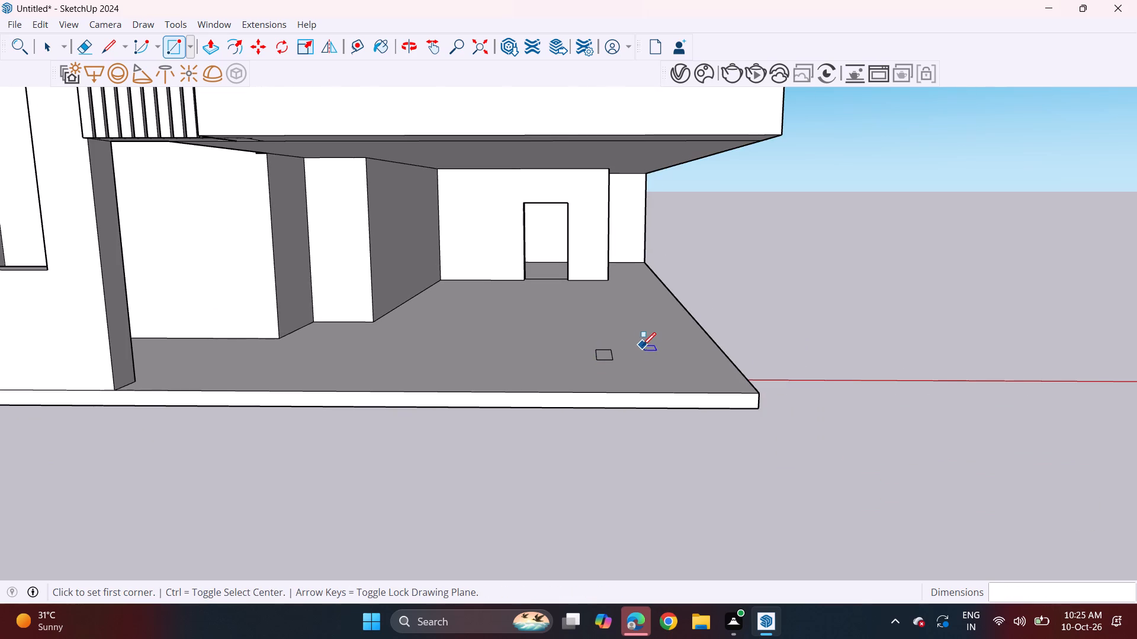
Extrude the column base up about 39' 6 5/16" through the balcony floors to the underside of the projecting roof slab.
{"action": "key", "text": "space"}
{"action": "key", "text": "p"}
{"action": "left_click", "coordinate": [608, 353]}
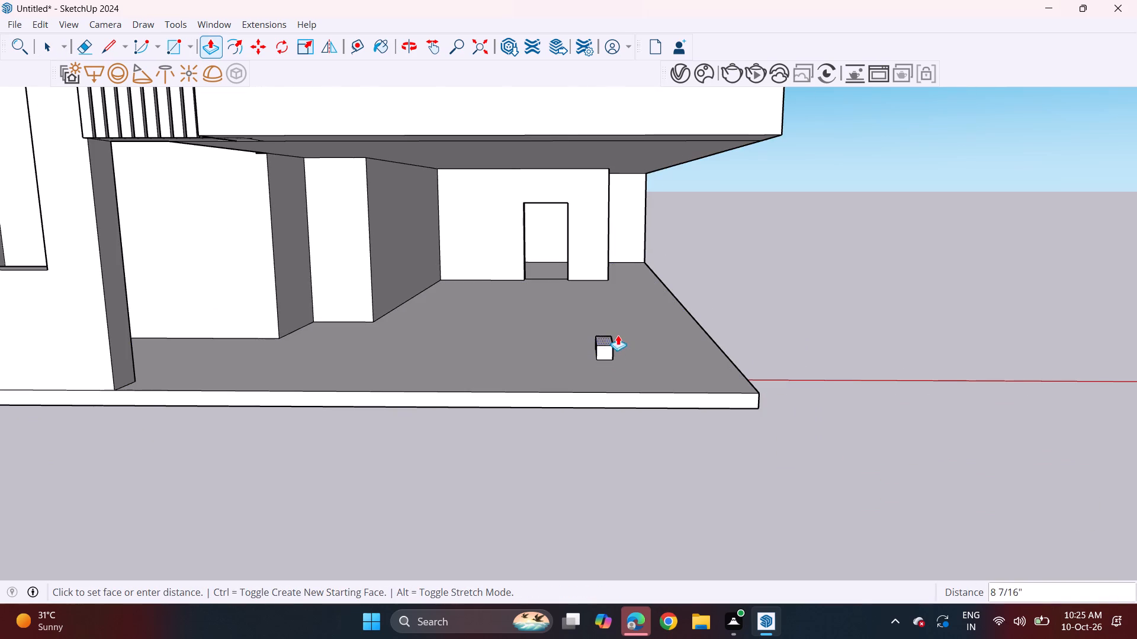
{"action": "scroll", "coordinate": [581, 228], "scroll_direction": "down", "scroll_amount": 8}
{"action": "middle_click_drag", "start_coordinate": [589, 149], "coordinate": [589, 166], "text": "shift"}
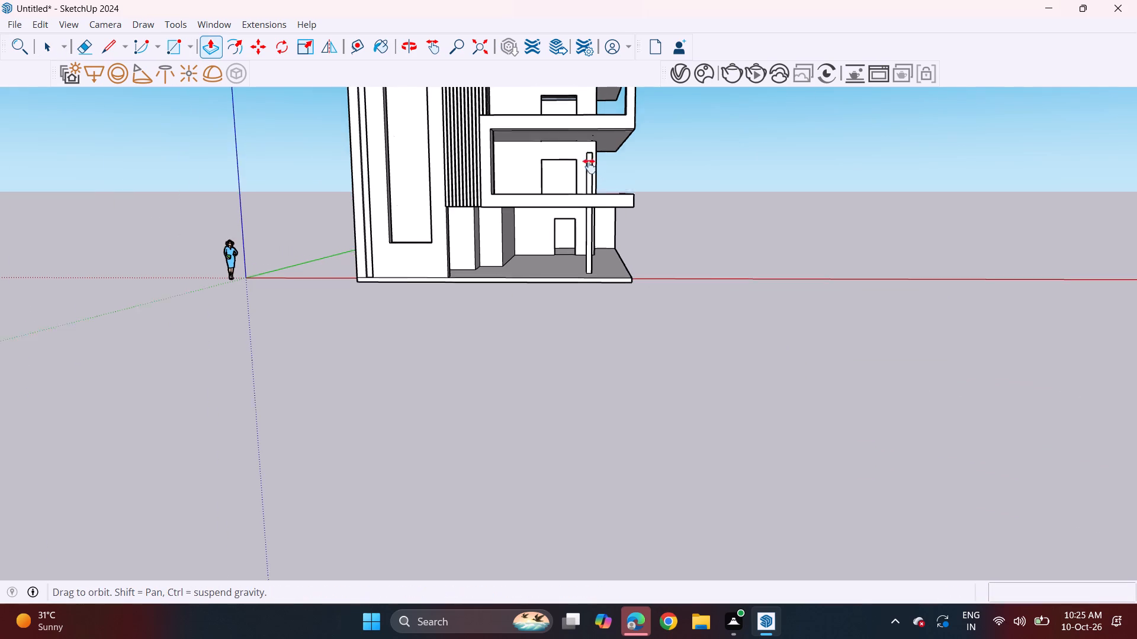
{"action": "middle_click_drag", "start_coordinate": [589, 166], "coordinate": [576, 308], "text": "shift"}
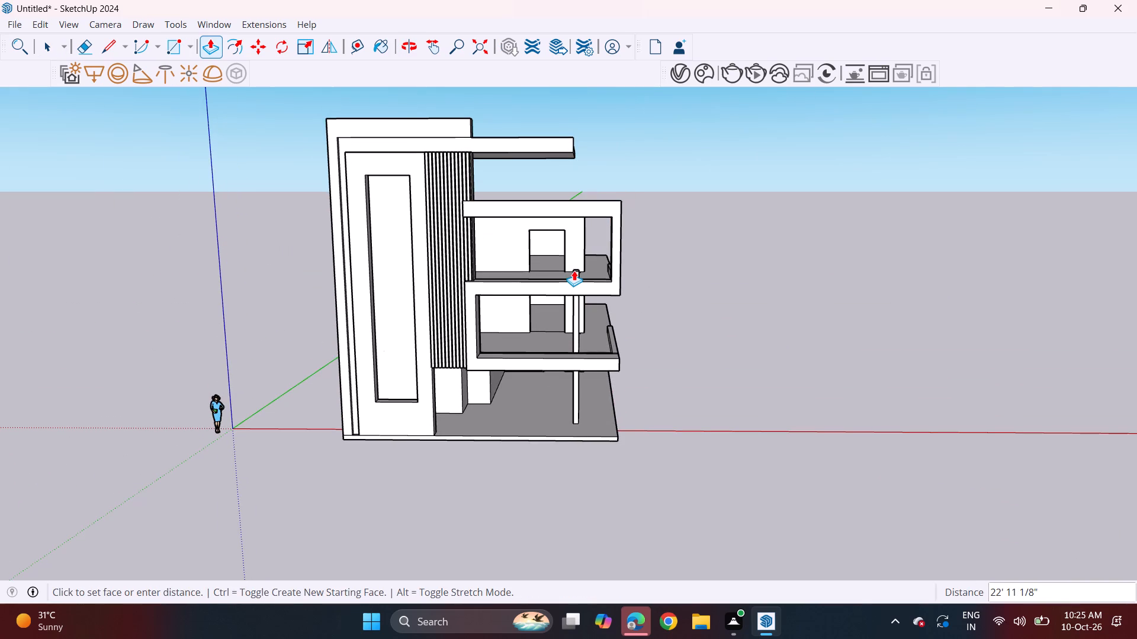
{"action": "left_click", "coordinate": [562, 153]}
Pull the side face of the roof slab behind the front band outward about 3' 6 7/16", past the new column.
{"action": "middle_click_drag", "start_coordinate": [597, 189], "coordinate": [423, 276]}
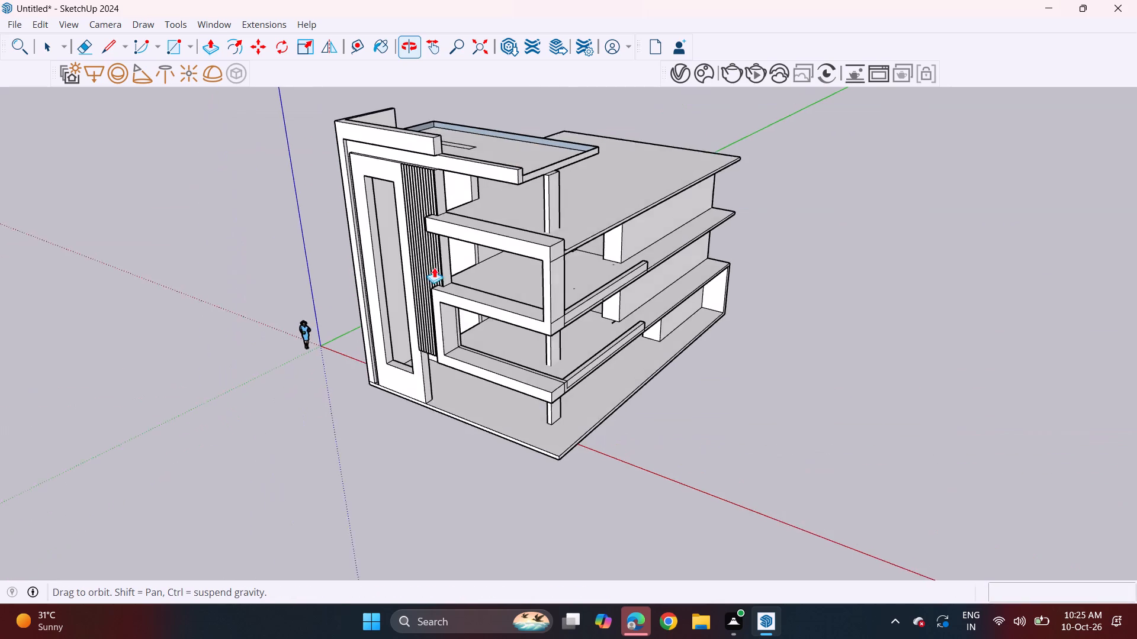
{"action": "scroll", "coordinate": [541, 177], "scroll_direction": "up", "scroll_amount": 7}
{"action": "left_click", "coordinate": [519, 171]}
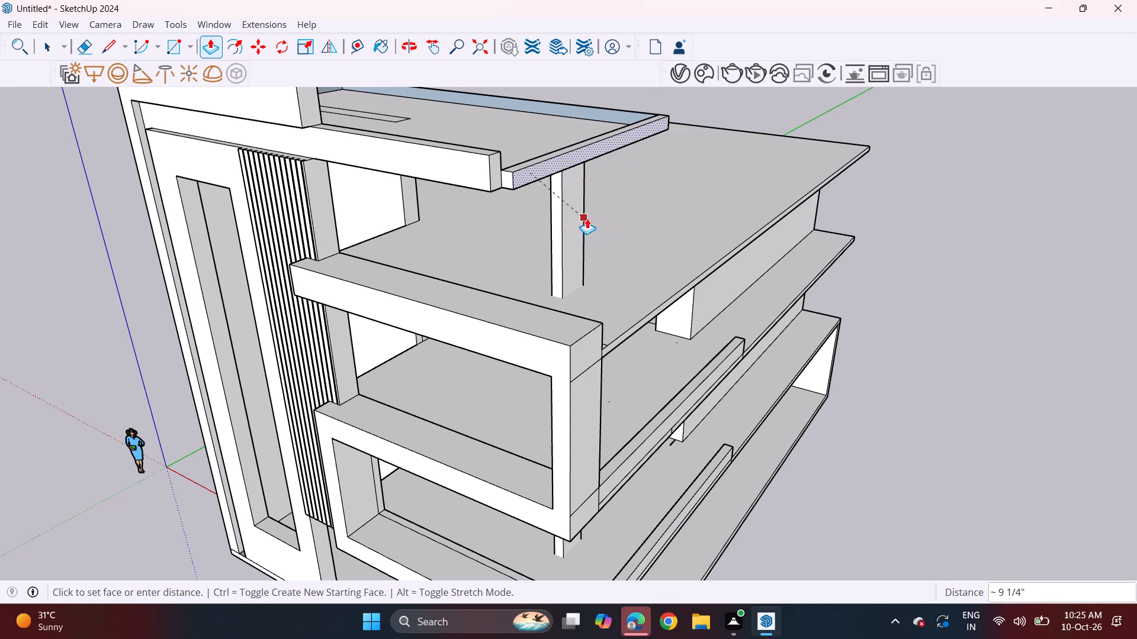
{"action": "middle_click_drag", "start_coordinate": [571, 222], "coordinate": [693, 206]}
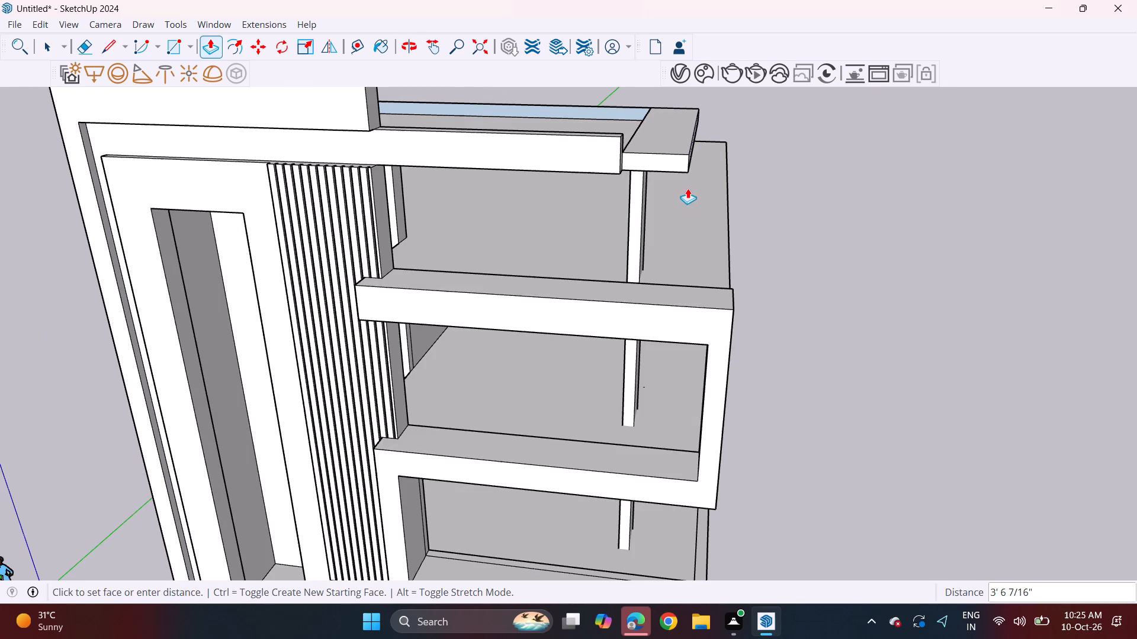
{"action": "left_click", "coordinate": [677, 195]}
Extend the end face of the front roof band by the same distance, flush with the widened roof slab.
{"action": "middle_click_drag", "start_coordinate": [643, 169], "coordinate": [487, 204]}
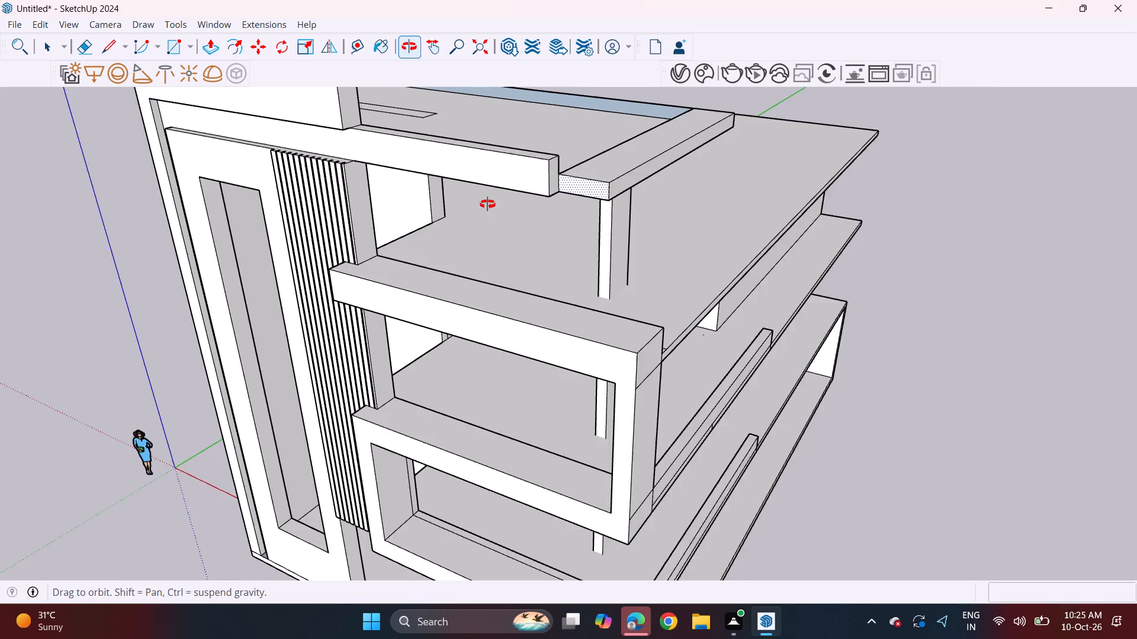
{"action": "middle_click_drag", "start_coordinate": [487, 204], "coordinate": [461, 200]}
{"action": "double_click", "coordinate": [503, 186]}
Examine the new column and widened roof from the front and side, including where the column passes the balconies.
{"action": "middle_click_drag", "start_coordinate": [472, 241], "coordinate": [601, 185]}
{"action": "scroll", "coordinate": [601, 185], "scroll_direction": "down", "scroll_amount": 2}
{"action": "middle_click_drag", "start_coordinate": [513, 273], "coordinate": [604, 233]}
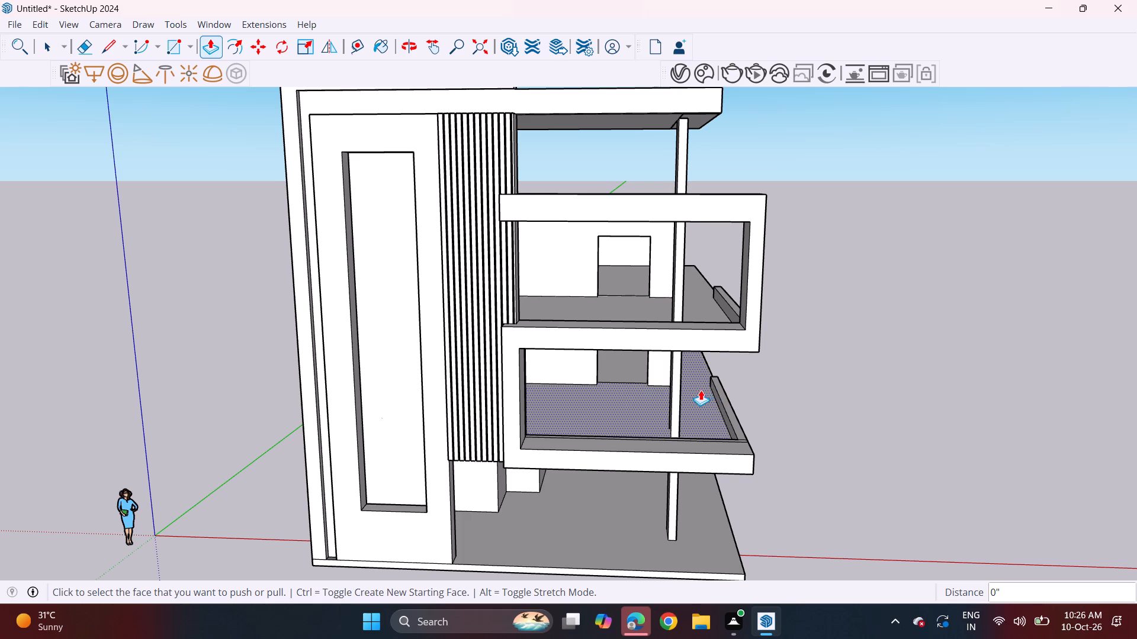
{"action": "middle_click_drag", "start_coordinate": [705, 435], "coordinate": [647, 413]}
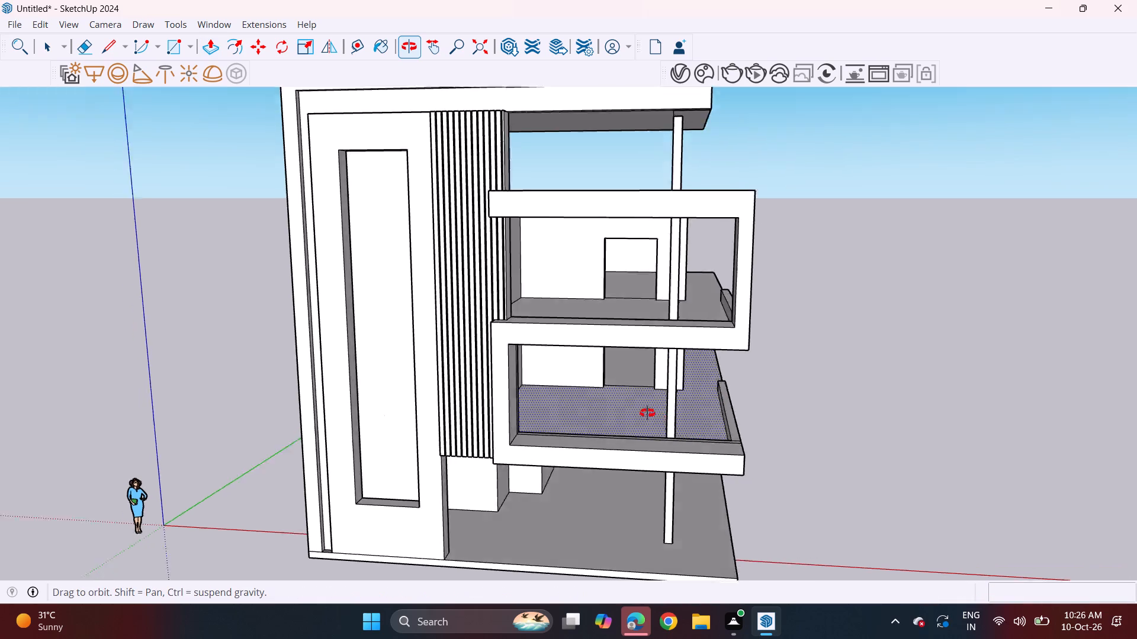
{"action": "middle_click_drag", "start_coordinate": [647, 413], "coordinate": [382, 418]}
{"action": "middle_click_drag", "start_coordinate": [676, 473], "coordinate": [650, 475]}
{"action": "middle_click_drag", "start_coordinate": [657, 502], "coordinate": [612, 418], "text": "shift"}
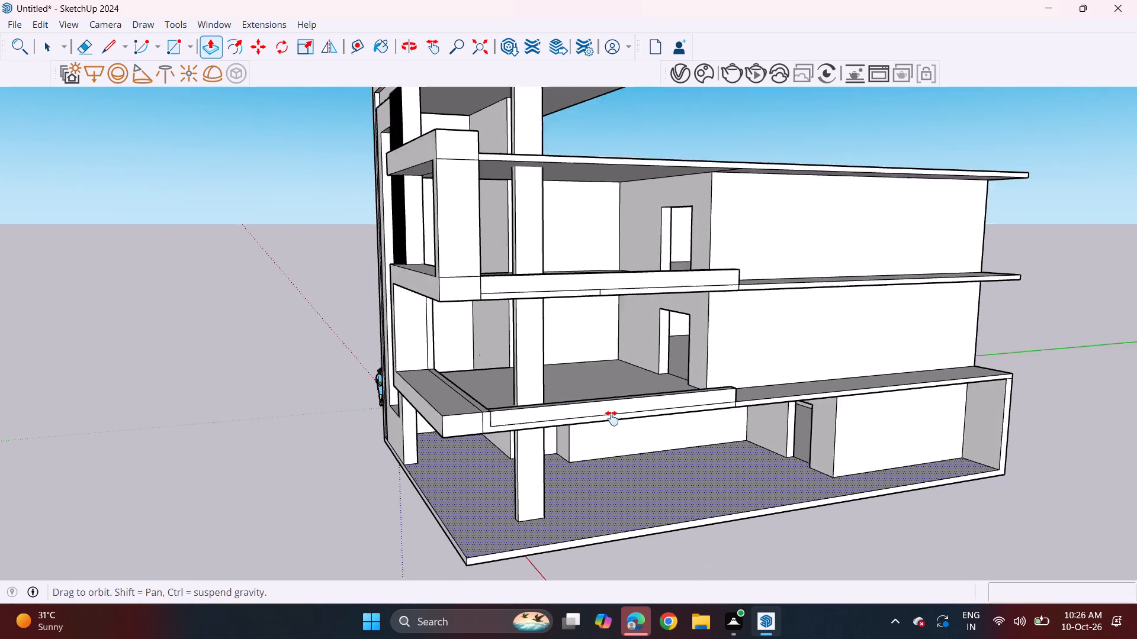
Copy the four base edges of the full-height column about 9' 7 3/4" back along the green axis on the ground slab.
{"action": "middle_click_drag", "start_coordinate": [612, 418], "coordinate": [584, 354], "text": "shift"}
{"action": "middle_click_drag", "start_coordinate": [555, 332], "coordinate": [392, 446]}
{"action": "scroll", "coordinate": [474, 383], "scroll_direction": "up", "scroll_amount": 3}
{"action": "scroll", "coordinate": [425, 388], "scroll_direction": "up", "scroll_amount": 3}
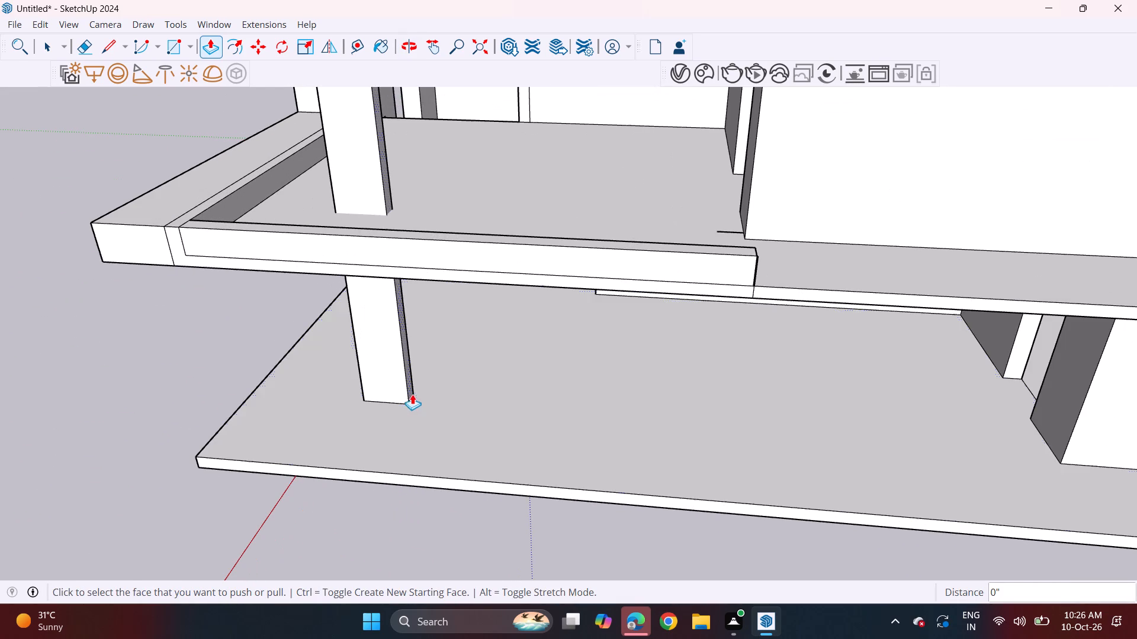
{"action": "key", "text": "space"}
{"action": "left_click", "coordinate": [399, 401]}
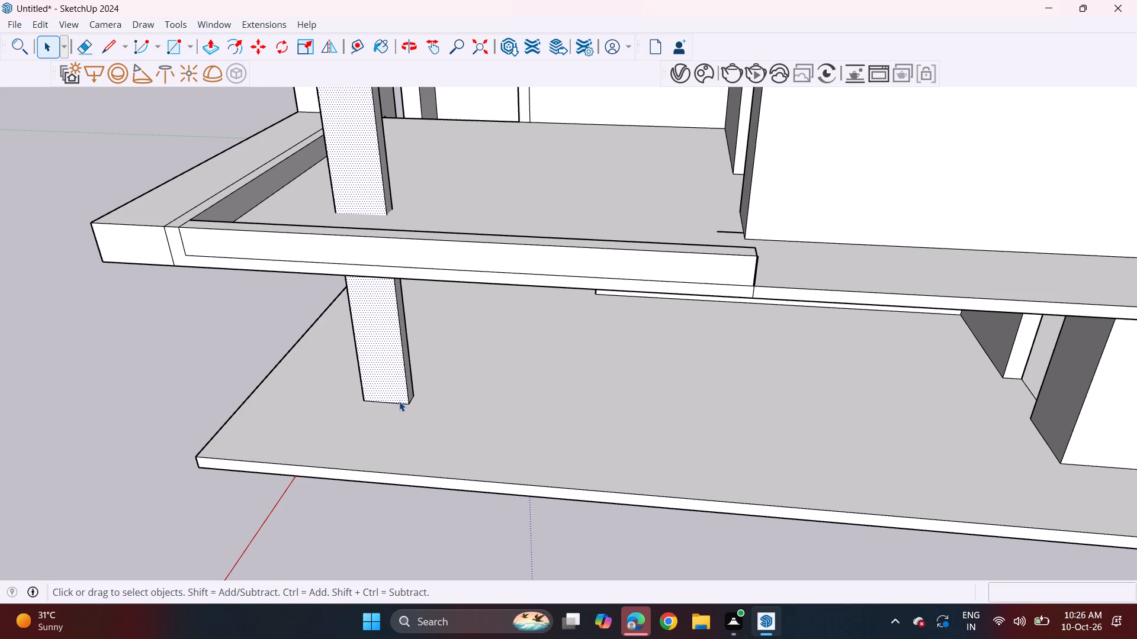
{"action": "left_click", "coordinate": [399, 404]}
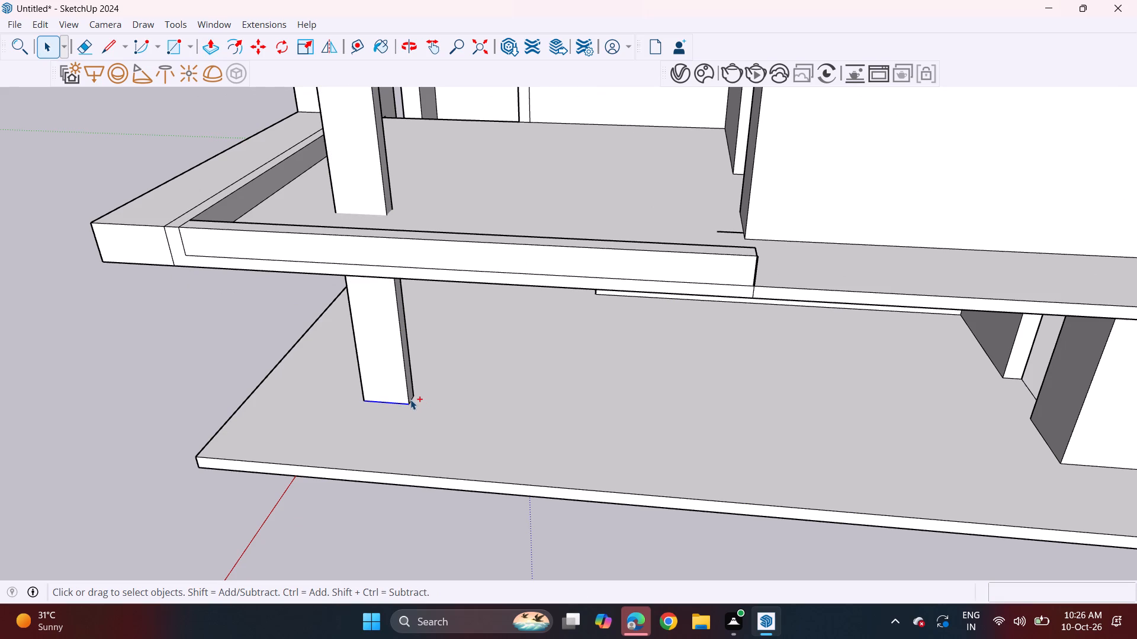
{"action": "left_click", "coordinate": [410, 399], "text": "ctrl"}
{"action": "left_click", "coordinate": [412, 399], "text": "ctrl"}
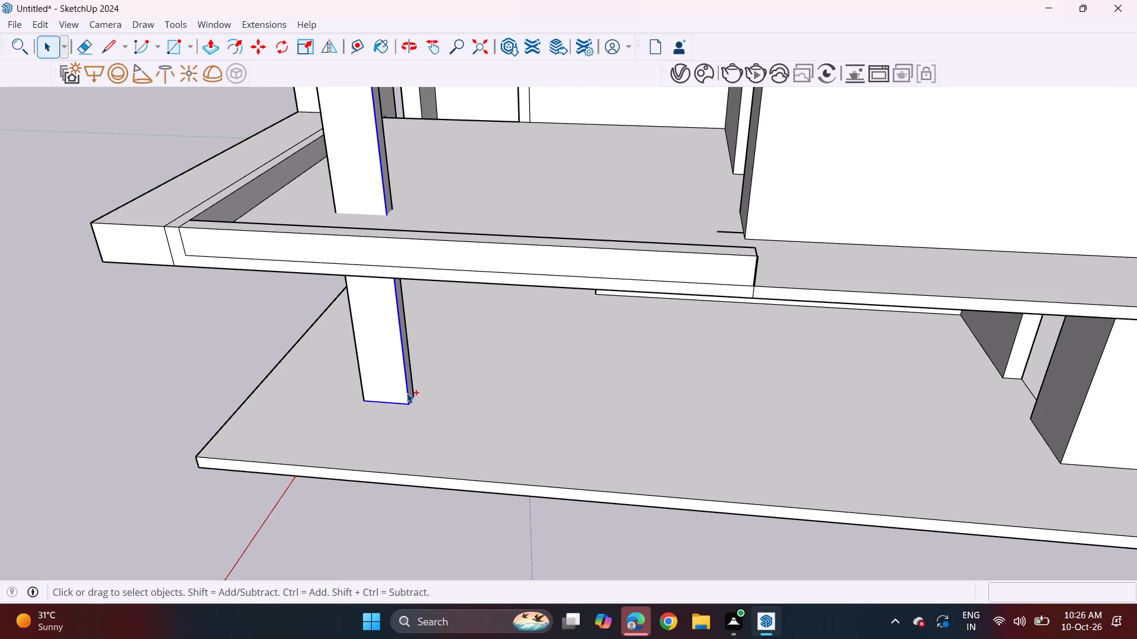
{"action": "left_click", "coordinate": [407, 393], "text": "ctrl+shift"}
{"action": "middle_click_drag", "start_coordinate": [385, 409], "coordinate": [1110, 406], "text": "ctrl"}
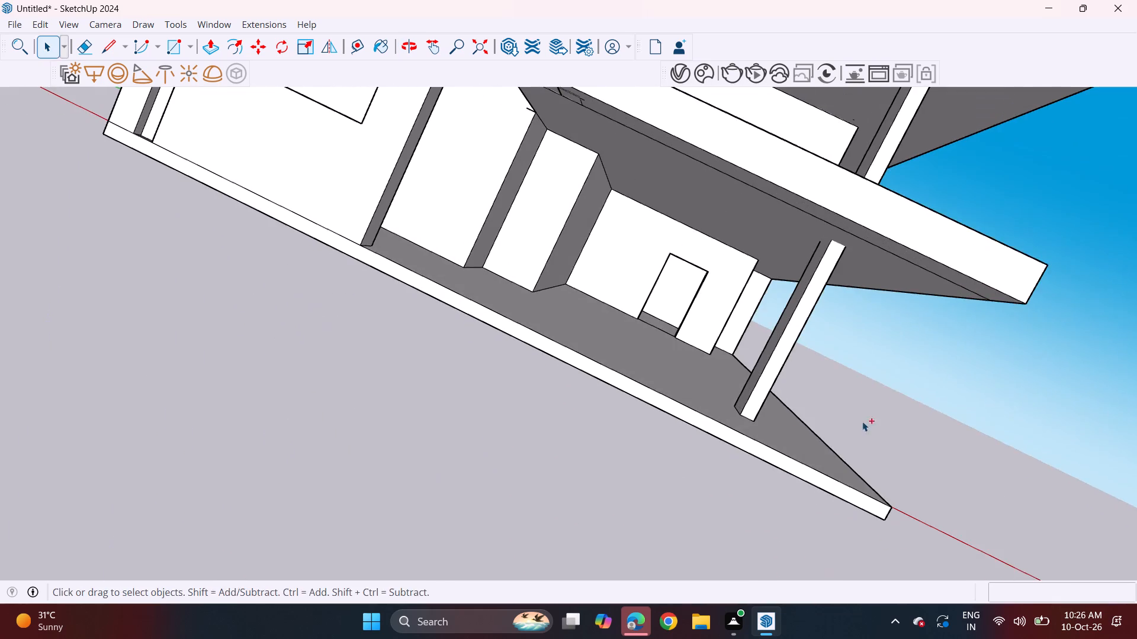
{"action": "middle_click_drag", "start_coordinate": [786, 414], "coordinate": [745, 473], "text": "ctrl"}
{"action": "scroll", "coordinate": [737, 442], "scroll_direction": "up", "scroll_amount": 8, "text": "ctrl"}
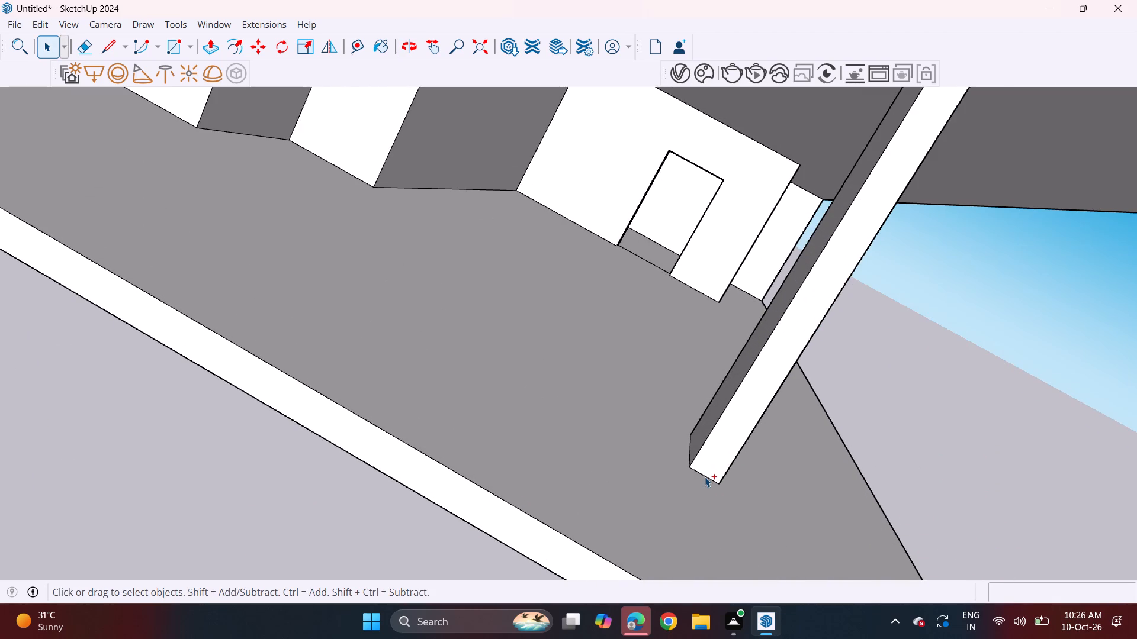
{"action": "left_click", "coordinate": [705, 477], "text": "ctrl"}
{"action": "middle_click_drag", "start_coordinate": [702, 476], "coordinate": [756, 572], "text": "ctrl"}
{"action": "scroll", "coordinate": [752, 570], "scroll_direction": "up", "scroll_amount": 1, "text": "ctrl"}
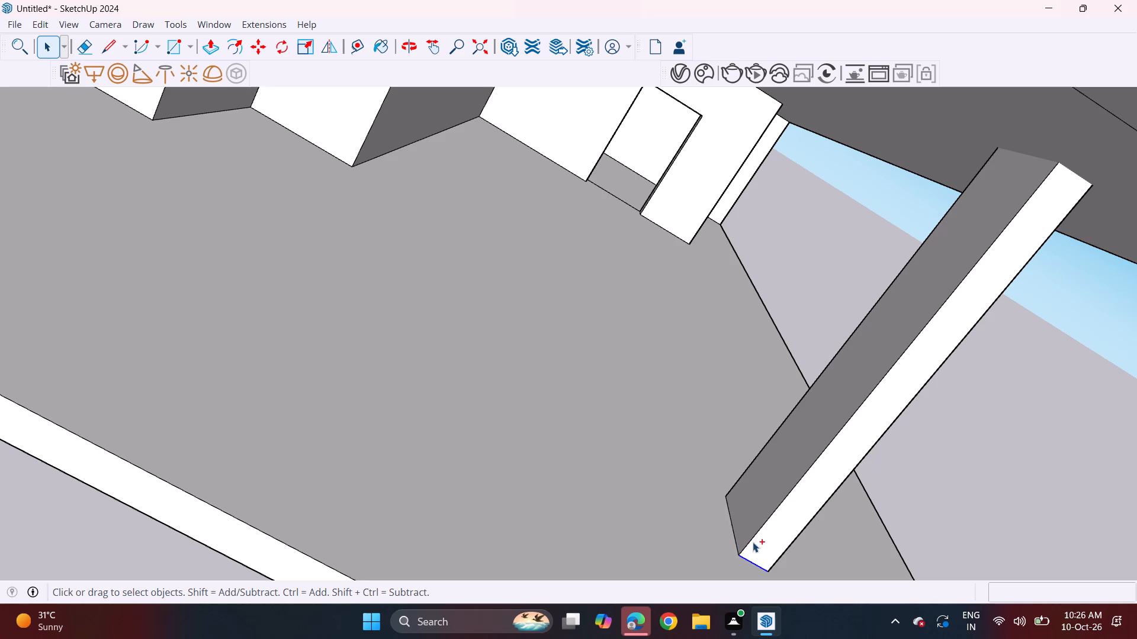
{"action": "scroll", "coordinate": [735, 540], "scroll_direction": "up", "scroll_amount": 4, "text": "ctrl"}
{"action": "left_click", "coordinate": [733, 528], "text": "ctrl"}
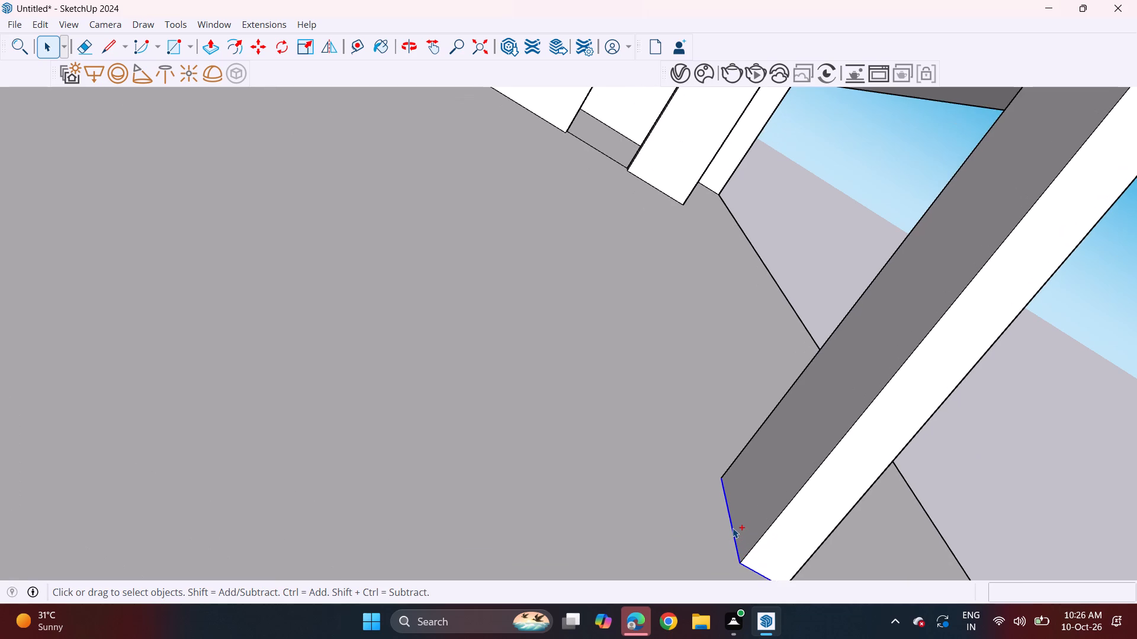
{"action": "scroll", "coordinate": [733, 528], "scroll_direction": "down", "scroll_amount": 7, "text": "ctrl"}
{"action": "middle_click_drag", "start_coordinate": [1013, 446], "coordinate": [920, 262], "text": "ctrl"}
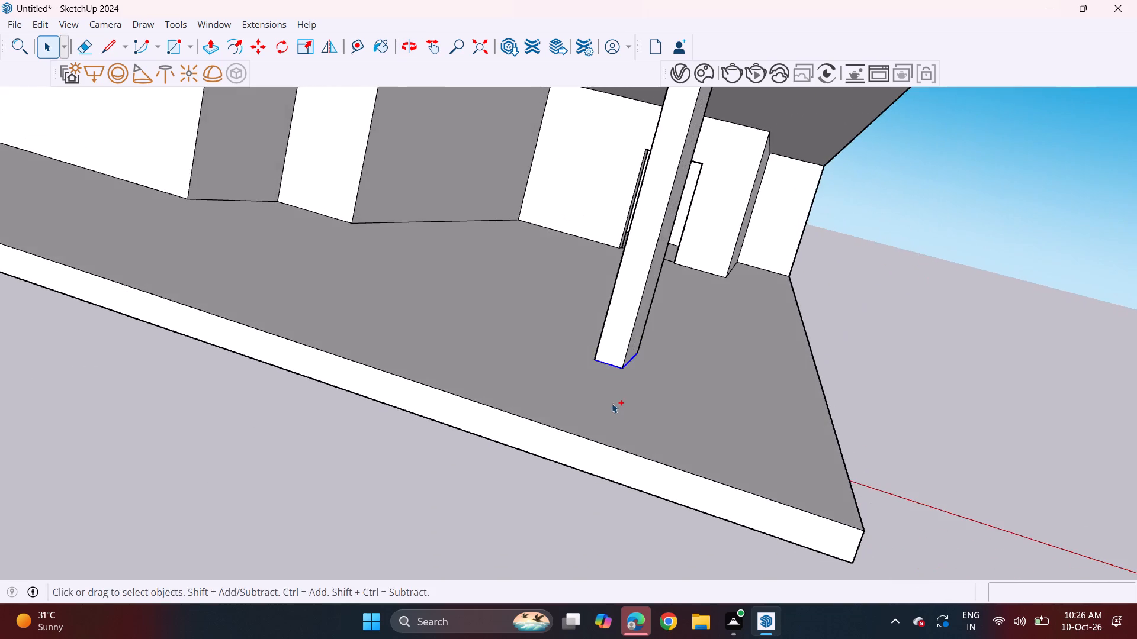
{"action": "middle_click_drag", "start_coordinate": [615, 409], "coordinate": [485, 460], "text": "ctrl"}
{"action": "scroll", "coordinate": [590, 404], "scroll_direction": "up", "scroll_amount": 4, "text": "ctrl"}
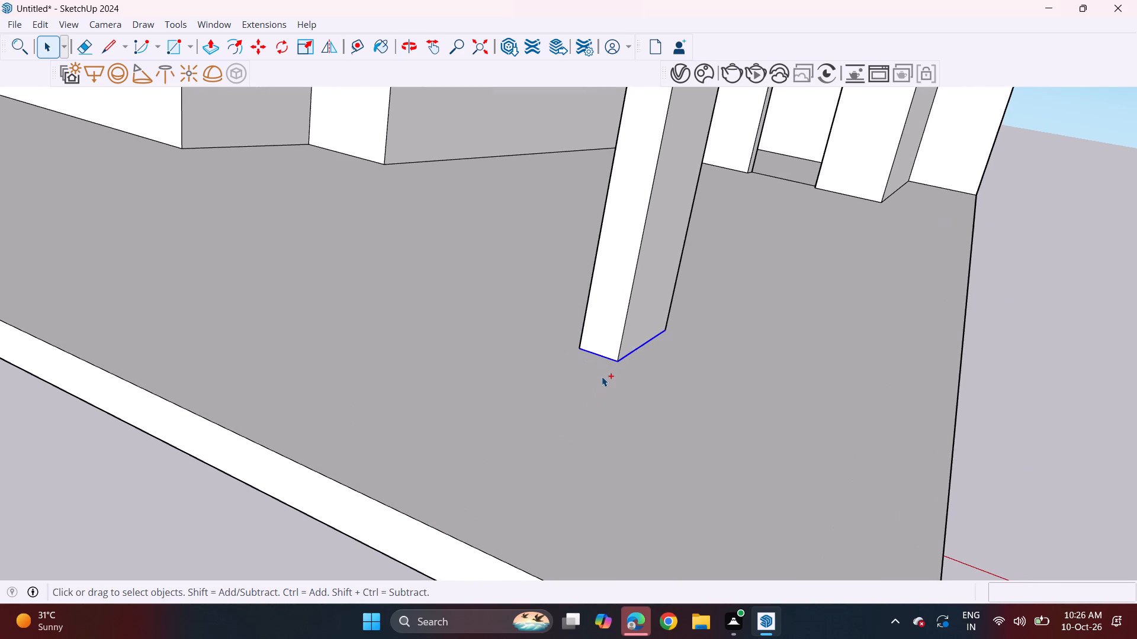
{"action": "key", "text": "m"}
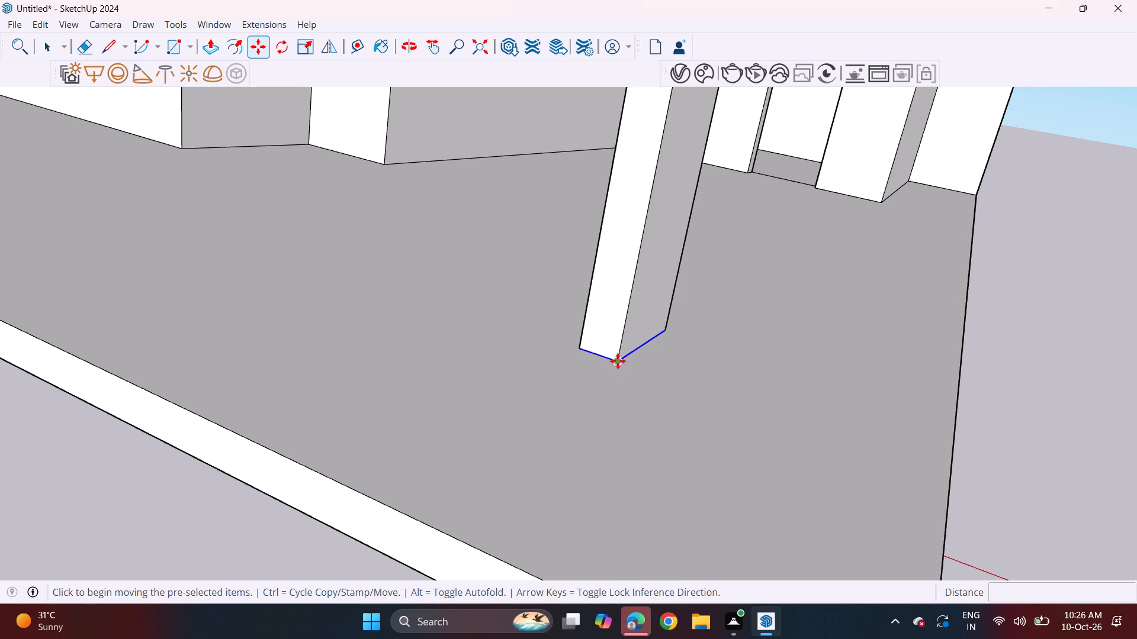
{"action": "left_click", "coordinate": [618, 361]}
{"action": "scroll", "coordinate": [726, 301], "scroll_direction": "down", "scroll_amount": 4}
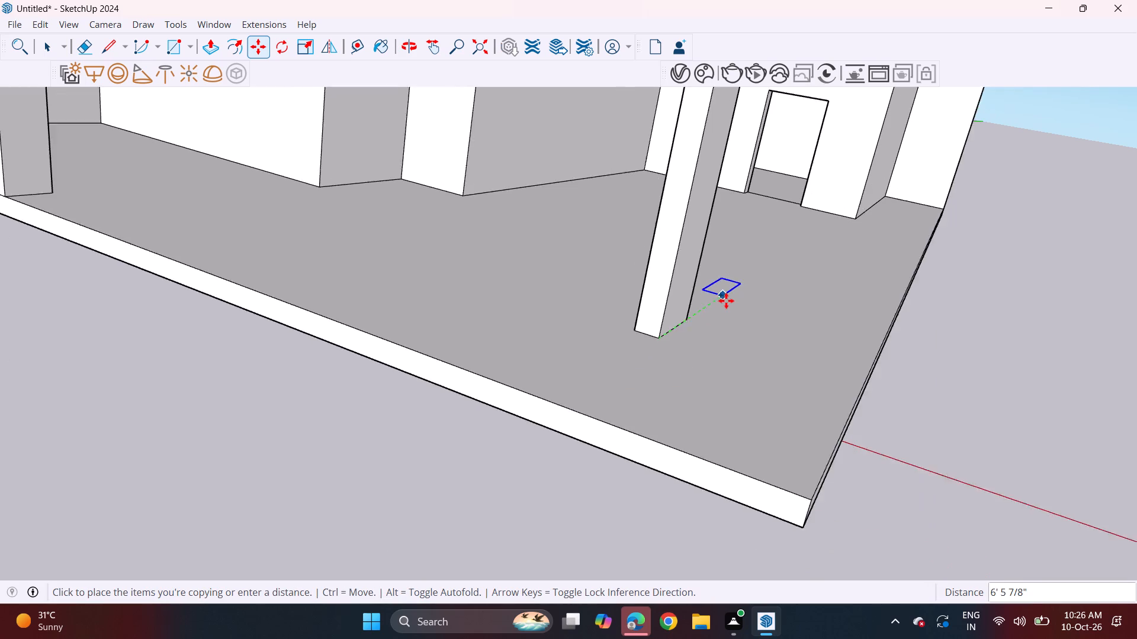
{"action": "scroll", "coordinate": [726, 301], "scroll_direction": "down", "scroll_amount": 7}
{"action": "middle_click_drag", "start_coordinate": [724, 306], "coordinate": [709, 245]}
{"action": "middle_click_drag", "start_coordinate": [686, 244], "coordinate": [857, 279]}
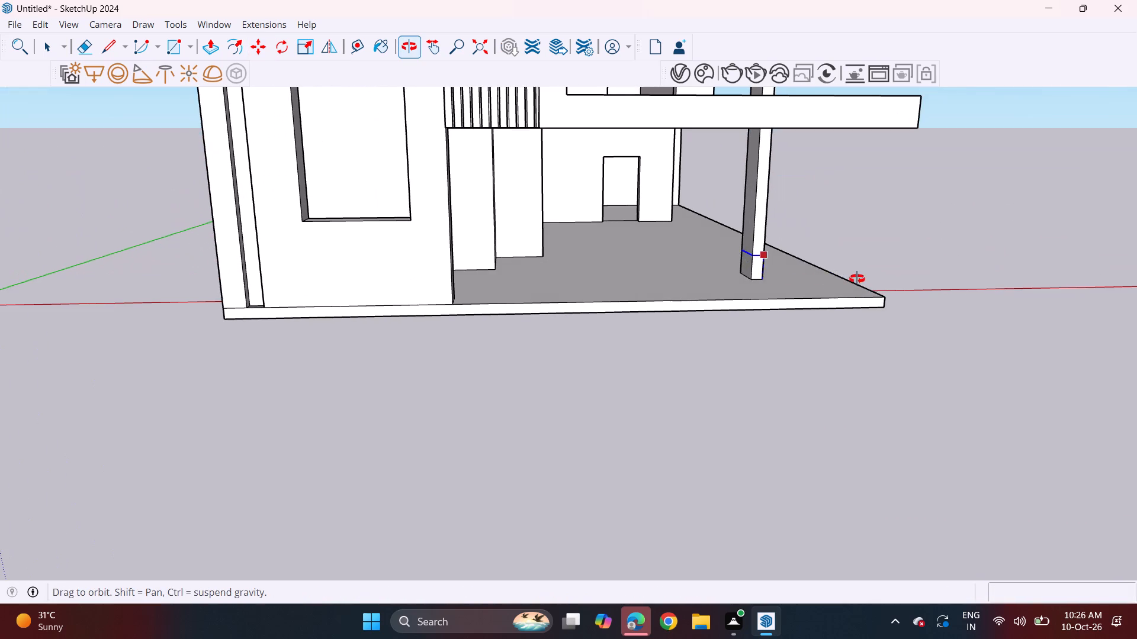
{"action": "middle_click_drag", "start_coordinate": [857, 279], "coordinate": [852, 278]}
{"action": "middle_click_drag", "start_coordinate": [746, 258], "coordinate": [447, 289]}
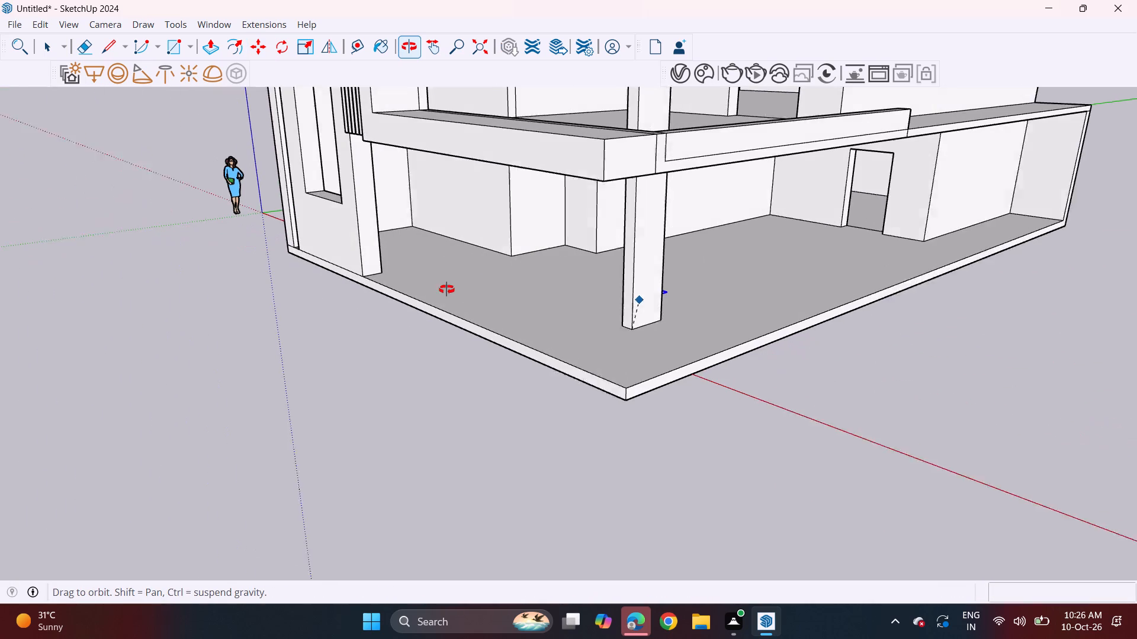
{"action": "middle_click_drag", "start_coordinate": [447, 289], "coordinate": [442, 290]}
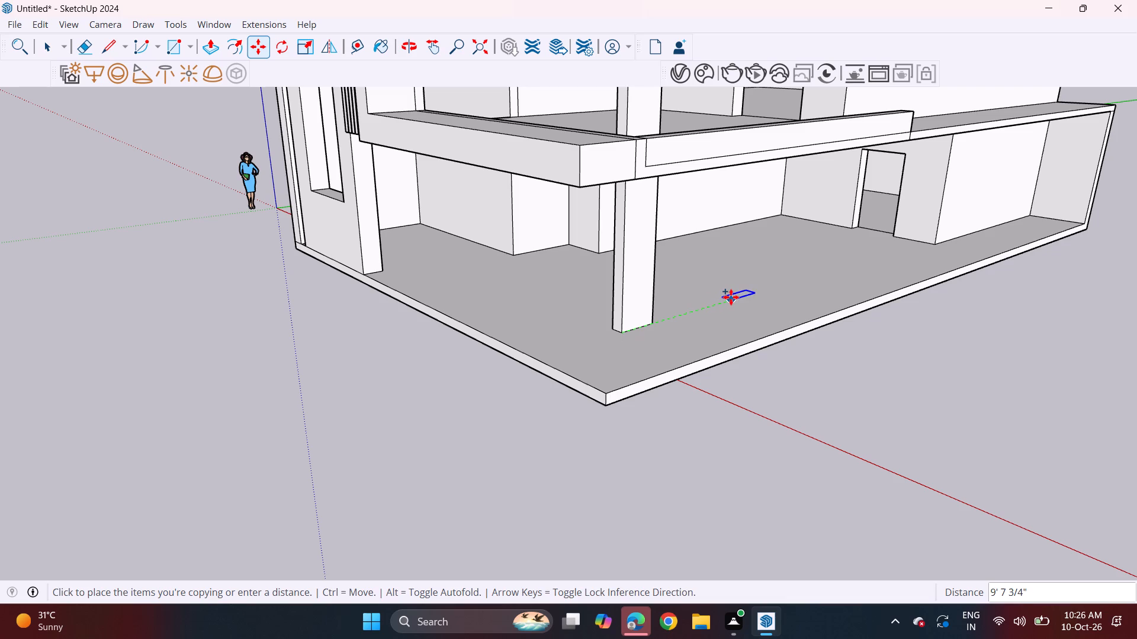
{"action": "left_click", "coordinate": [731, 297]}
Copy the base outline twice more along the green axis, about 8' 3/8" and a further 10' 3 1/8" back.
{"action": "left_click", "coordinate": [730, 302]}
{"action": "left_click", "coordinate": [806, 282]}
{"action": "left_click", "coordinate": [807, 279]}
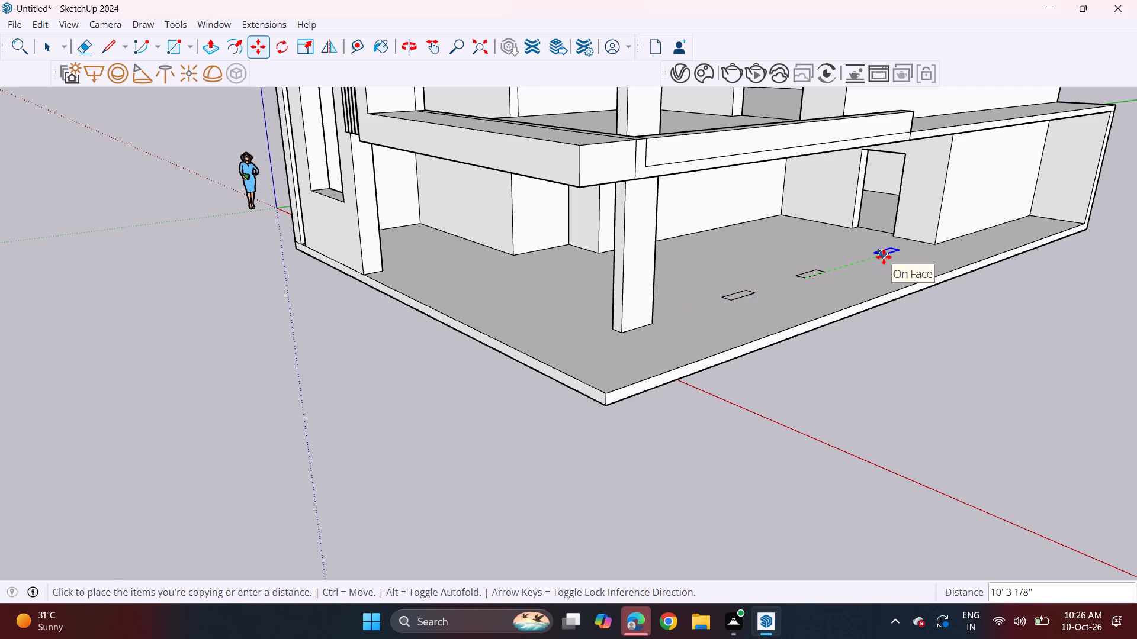
{"action": "left_click", "coordinate": [884, 257]}
Extrude the three copied base outlines up 10' to the underside of the first balcony slab.
{"action": "middle_click_drag", "start_coordinate": [738, 322], "coordinate": [982, 277]}
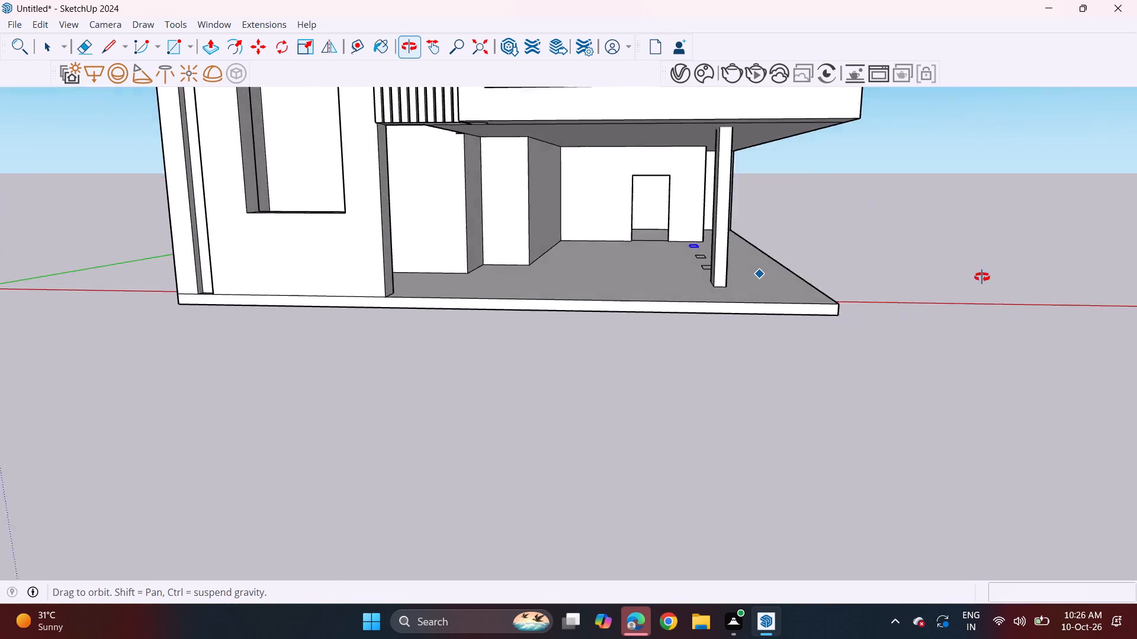
{"action": "middle_click_drag", "start_coordinate": [982, 277], "coordinate": [1052, 311]}
{"action": "scroll", "coordinate": [730, 290], "scroll_direction": "up", "scroll_amount": 2}
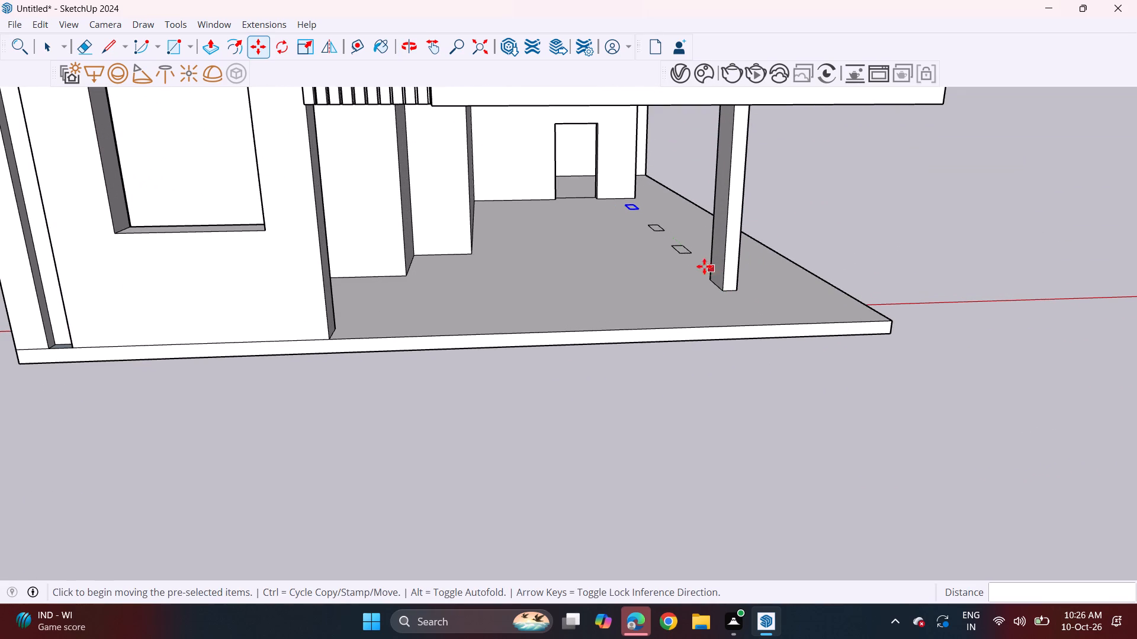
{"action": "key", "text": "space"}
{"action": "key", "text": "p"}
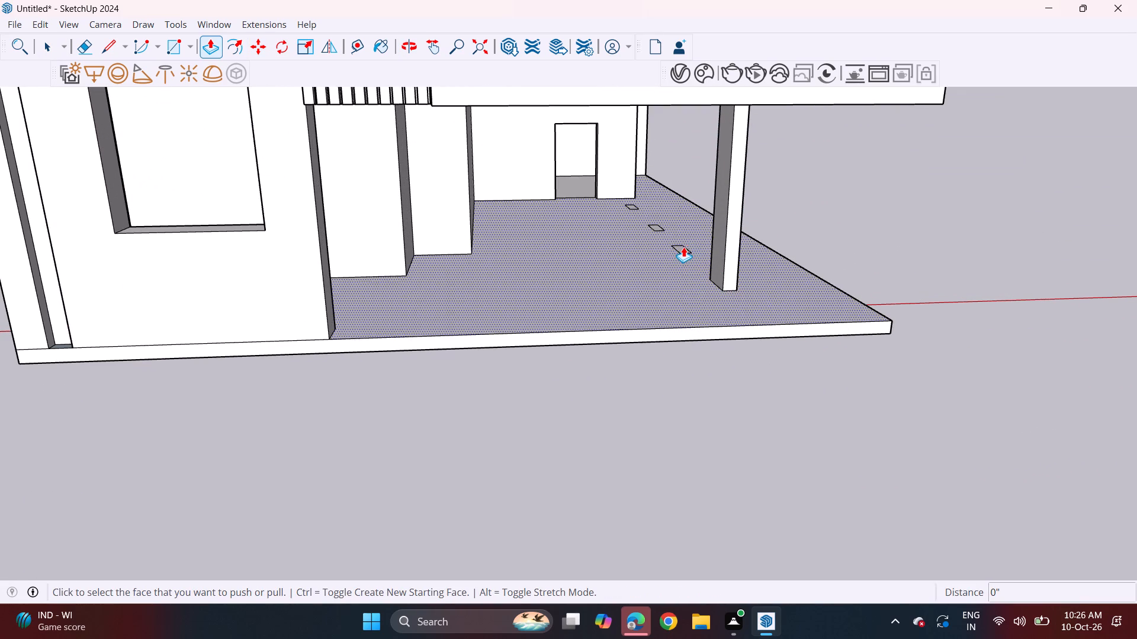
{"action": "left_click", "coordinate": [682, 249]}
{"action": "scroll", "coordinate": [694, 202], "scroll_direction": "down", "scroll_amount": 2}
{"action": "middle_click_drag", "start_coordinate": [686, 185], "coordinate": [661, 306], "text": "shift"}
{"action": "middle_click_drag", "start_coordinate": [661, 307], "coordinate": [676, 152]}
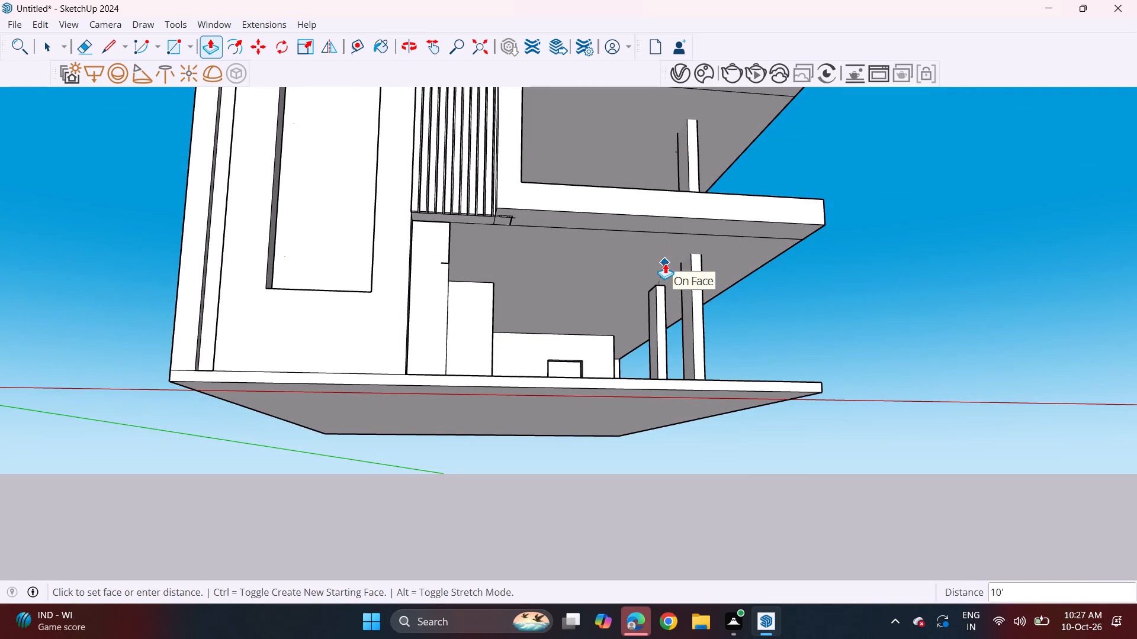
{"action": "left_click", "coordinate": [665, 263]}
{"action": "middle_click_drag", "start_coordinate": [643, 354], "coordinate": [623, 452]}
{"action": "scroll", "coordinate": [630, 414], "scroll_direction": "up", "scroll_amount": 3}
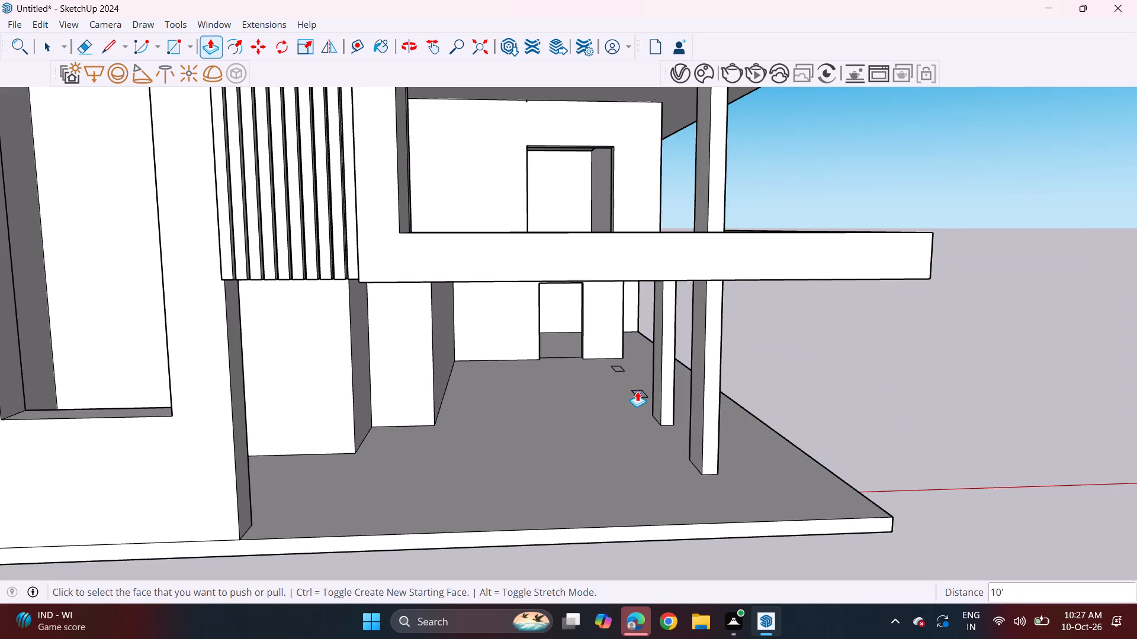
{"action": "double_click", "coordinate": [637, 391]}
{"action": "double_click", "coordinate": [615, 369]}
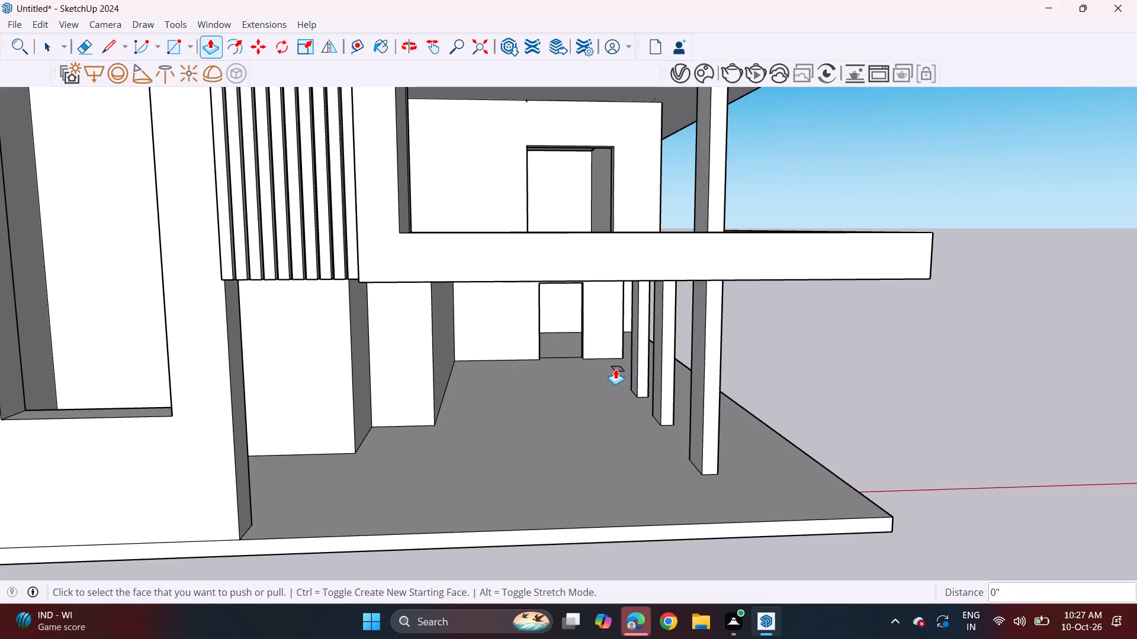
Widen the three rear ground-floor columns by pulling their inner side faces toward the house about 3 5/16".
{"action": "middle_click", "coordinate": [695, 372]}
{"action": "scroll", "coordinate": [667, 353], "scroll_direction": "up", "scroll_amount": 4}
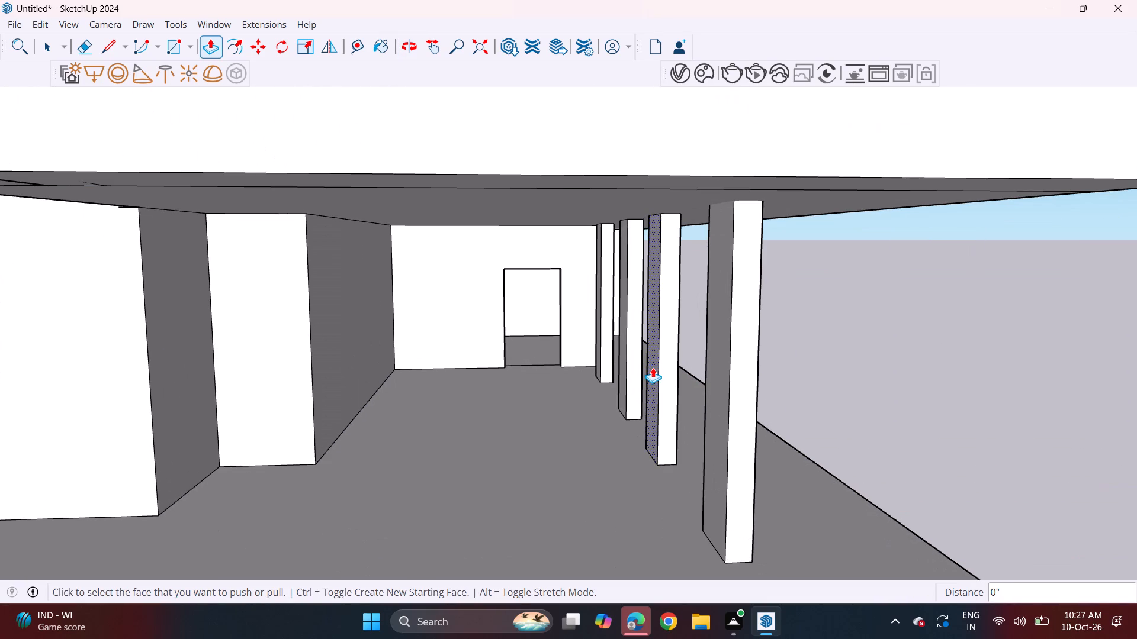
{"action": "left_click", "coordinate": [653, 367]}
{"action": "left_click", "coordinate": [646, 372]}
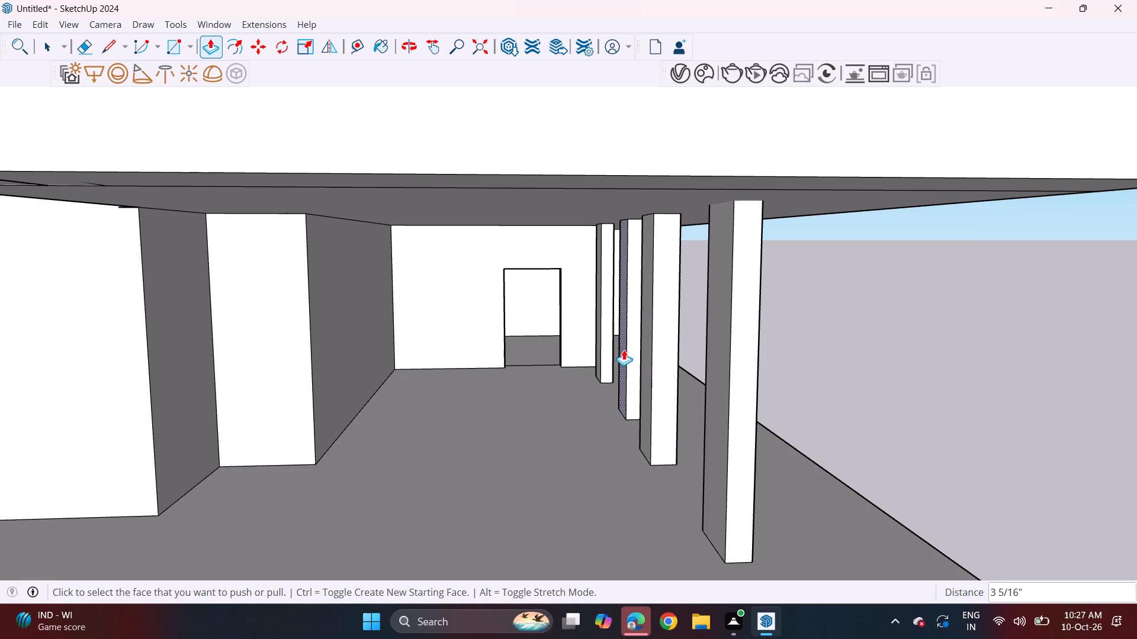
{"action": "double_click", "coordinate": [624, 350]}
{"action": "double_click", "coordinate": [597, 337]}
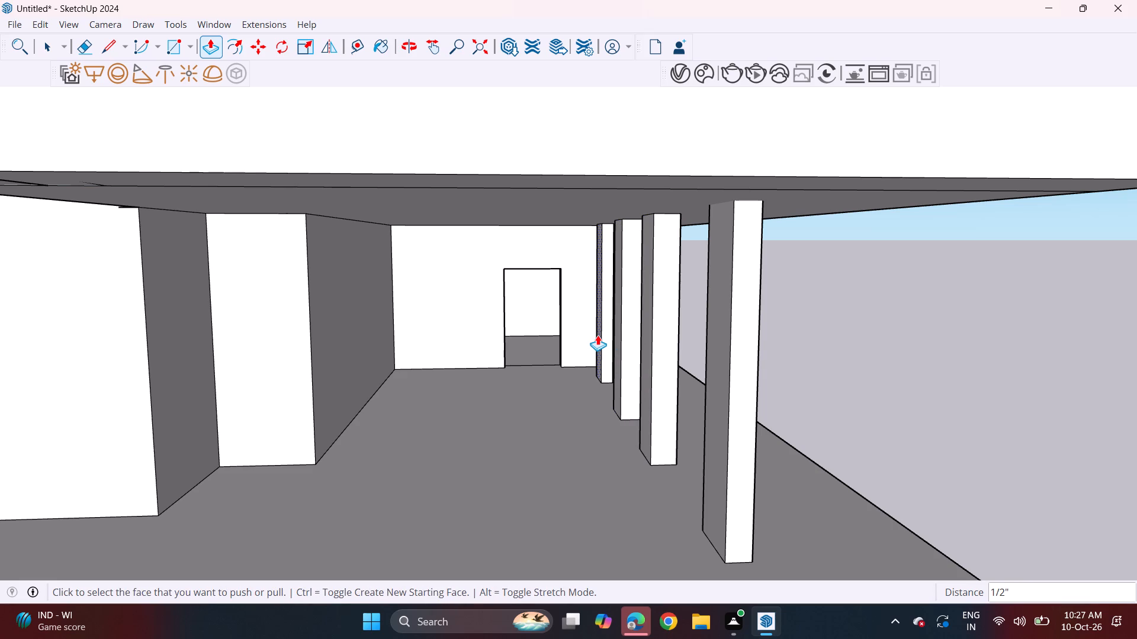
{"action": "key", "text": "ctrl+z"}
{"action": "double_click", "coordinate": [599, 346]}
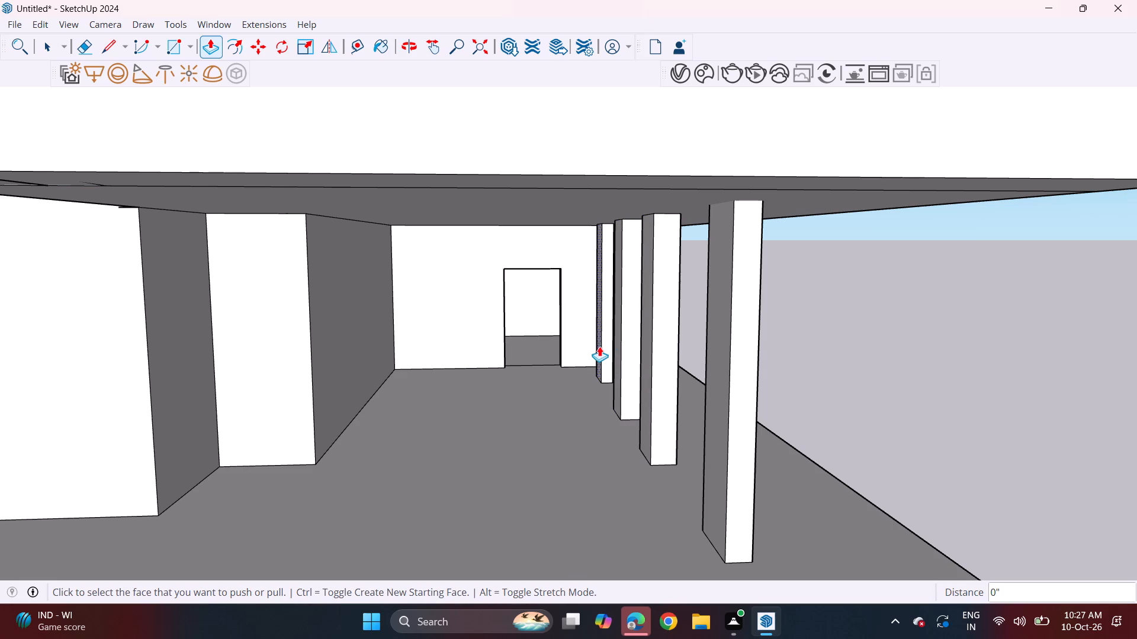
{"action": "left_click", "coordinate": [598, 359]}
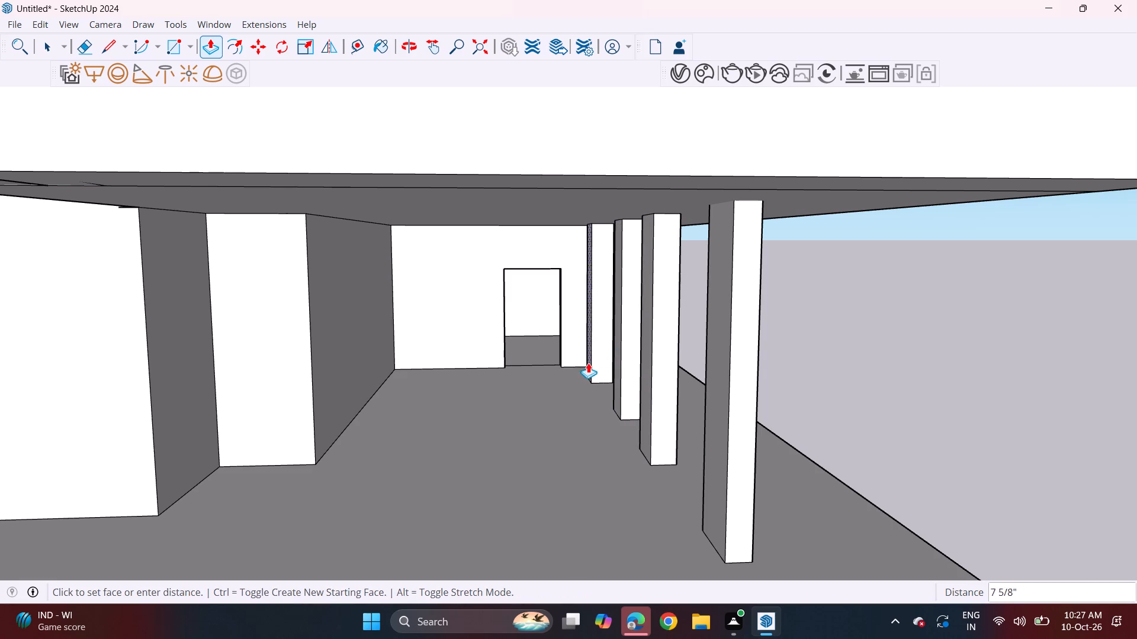
{"action": "left_click", "coordinate": [620, 365]}
Repeat the side-face pull on the front full-height column, once at the ground floor and once at each storey above.
{"action": "double_click", "coordinate": [721, 504]}
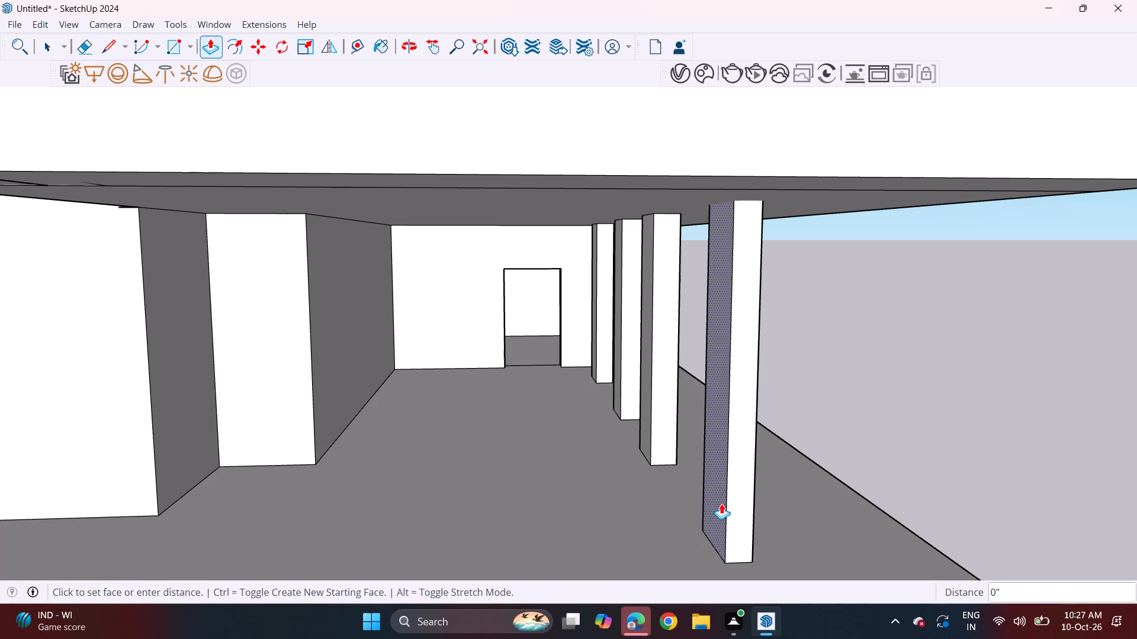
{"action": "middle_click_drag", "start_coordinate": [727, 252], "coordinate": [666, 579], "text": "shift"}
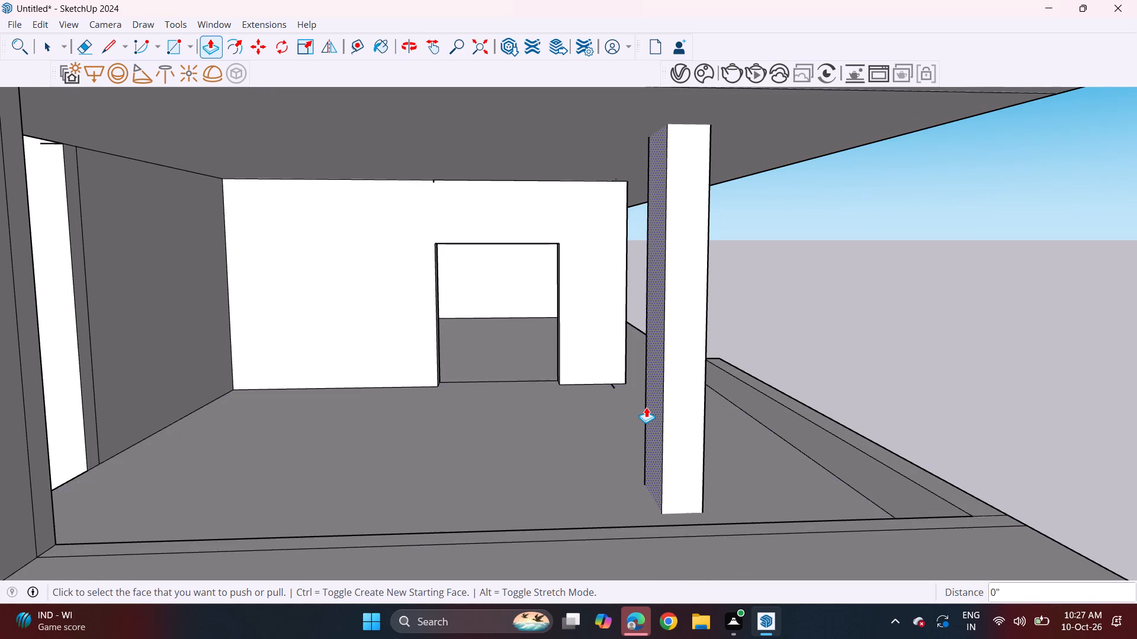
{"action": "double_click", "coordinate": [646, 407]}
{"action": "middle_click_drag", "start_coordinate": [687, 301], "coordinate": [688, 601], "text": "shift"}
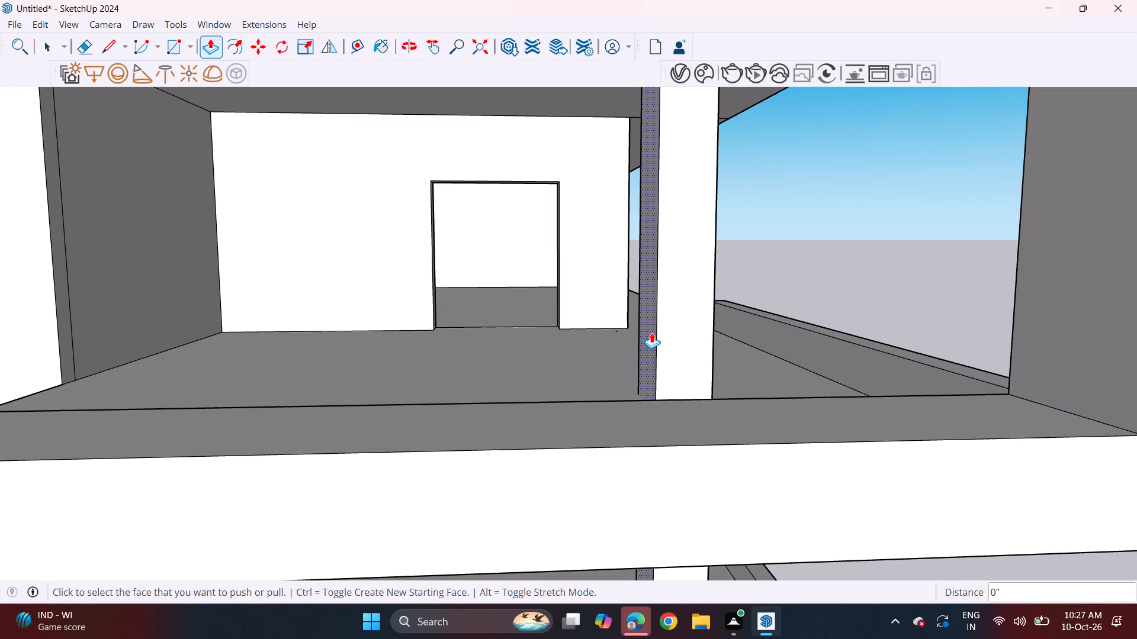
{"action": "double_click", "coordinate": [651, 333]}
{"action": "middle_click_drag", "start_coordinate": [698, 227], "coordinate": [700, 637], "text": "shift"}
{"action": "double_click", "coordinate": [640, 311]}
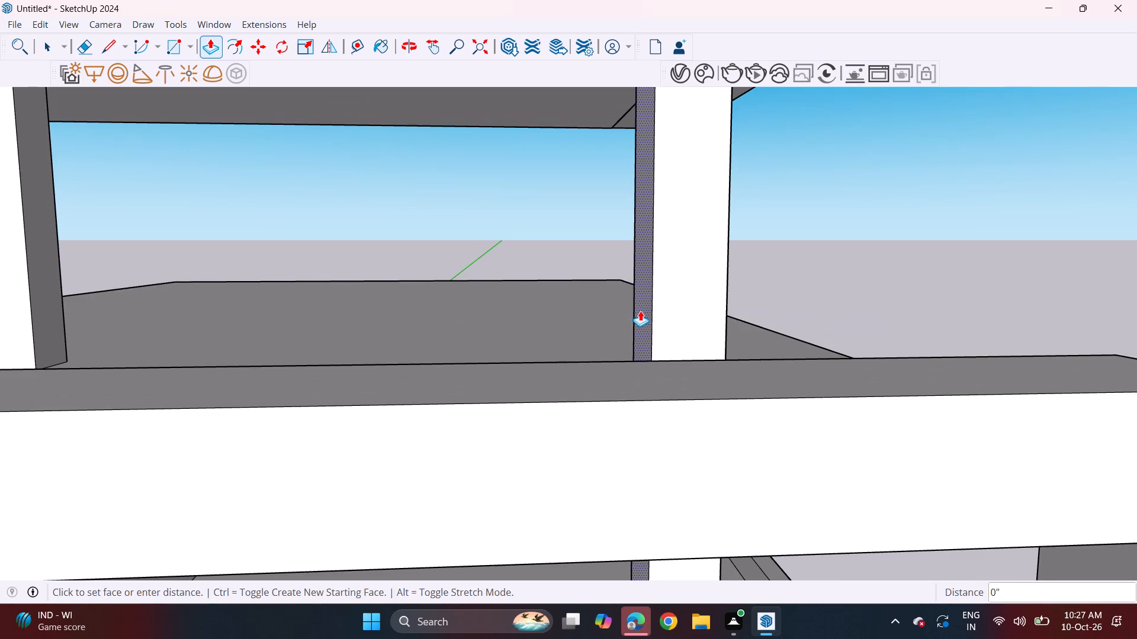
Examine the widened front column and the balcony frames from the front and from above.
{"action": "scroll", "coordinate": [689, 329], "scroll_direction": "down", "scroll_amount": 12}
{"action": "middle_click_drag", "start_coordinate": [707, 449], "coordinate": [690, 402]}
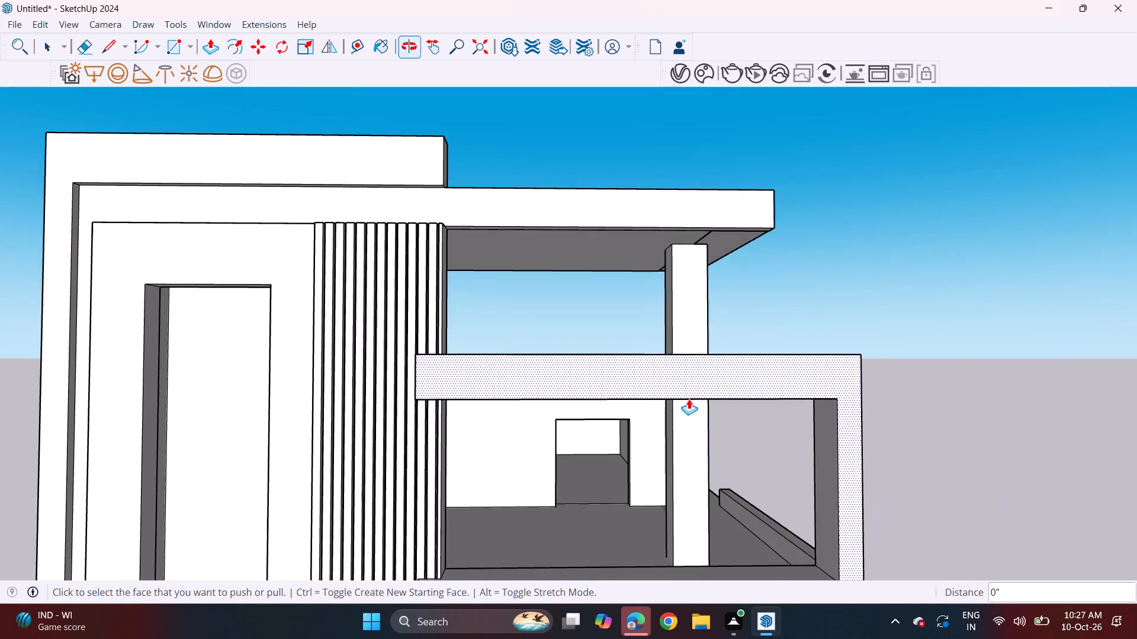
{"action": "scroll", "coordinate": [689, 399], "scroll_direction": "down", "scroll_amount": 8}
{"action": "middle_click_drag", "start_coordinate": [699, 477], "coordinate": [665, 382], "text": "shift"}
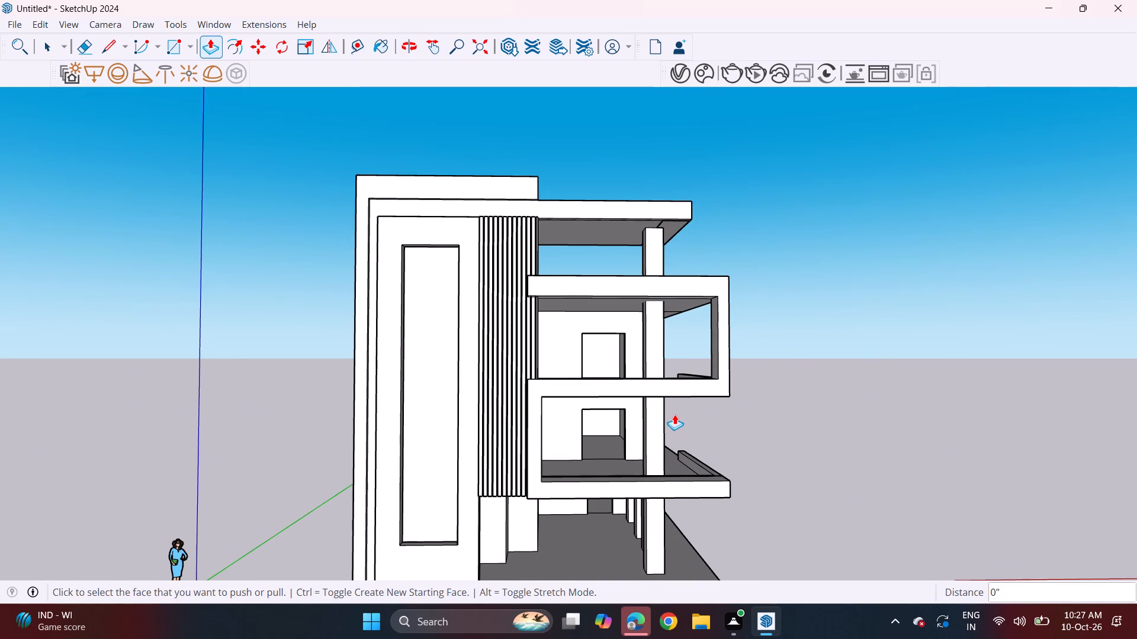
{"action": "middle_click_drag", "start_coordinate": [675, 414], "coordinate": [728, 517]}
{"action": "scroll", "coordinate": [654, 338], "scroll_direction": "up", "scroll_amount": 3}
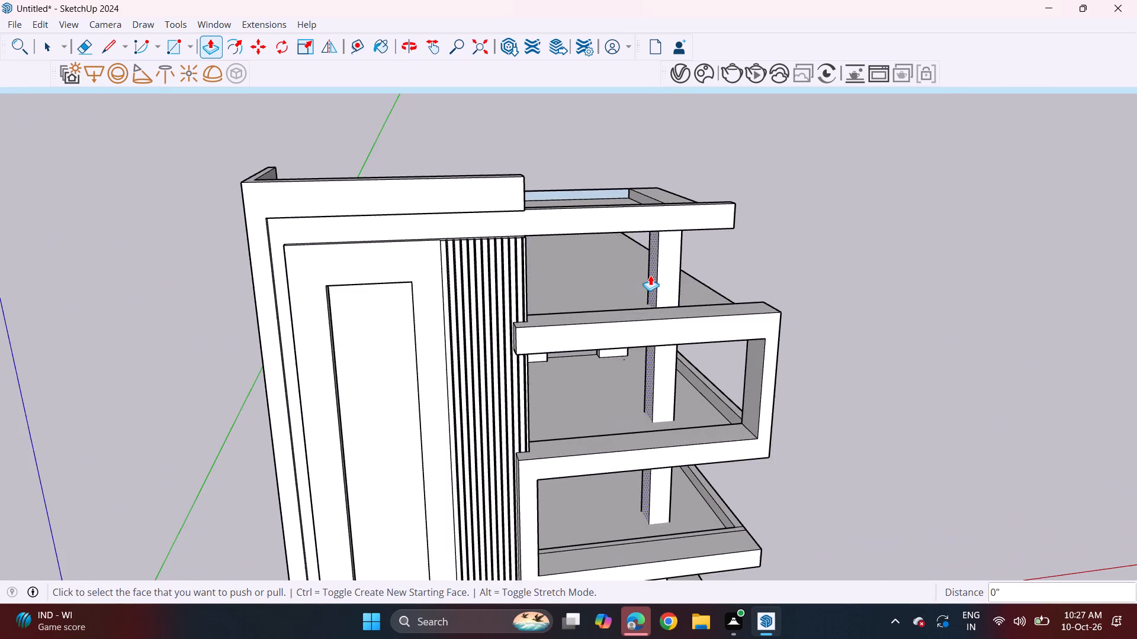
Narrow the front full-height column by pushing its inner side face in about 11 7/8".
{"action": "scroll", "coordinate": [650, 275], "scroll_direction": "up", "scroll_amount": 3}
{"action": "left_click", "coordinate": [650, 275]}
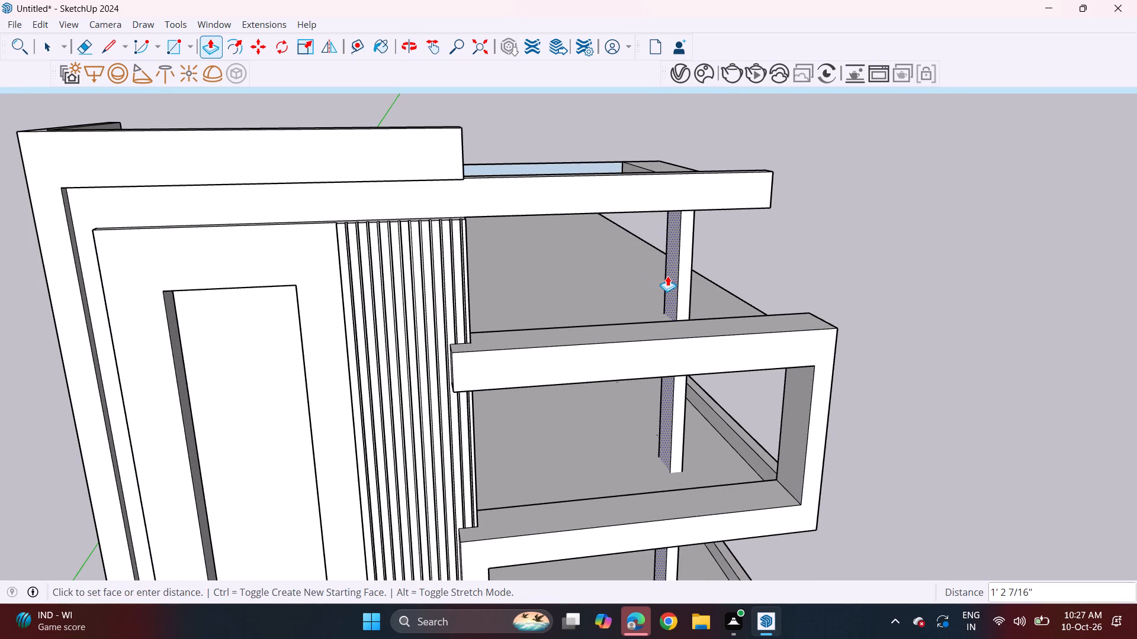
{"action": "left_click", "coordinate": [664, 279]}
Examine the narrowed front column and the ground-floor column row from the front and from below.
{"action": "middle_click_drag", "start_coordinate": [721, 345], "coordinate": [650, 276]}
{"action": "scroll", "coordinate": [650, 276], "scroll_direction": "down", "scroll_amount": 4}
{"action": "middle_click_drag", "start_coordinate": [674, 409], "coordinate": [657, 360]}
{"action": "middle_click_drag", "start_coordinate": [658, 391], "coordinate": [653, 386]}
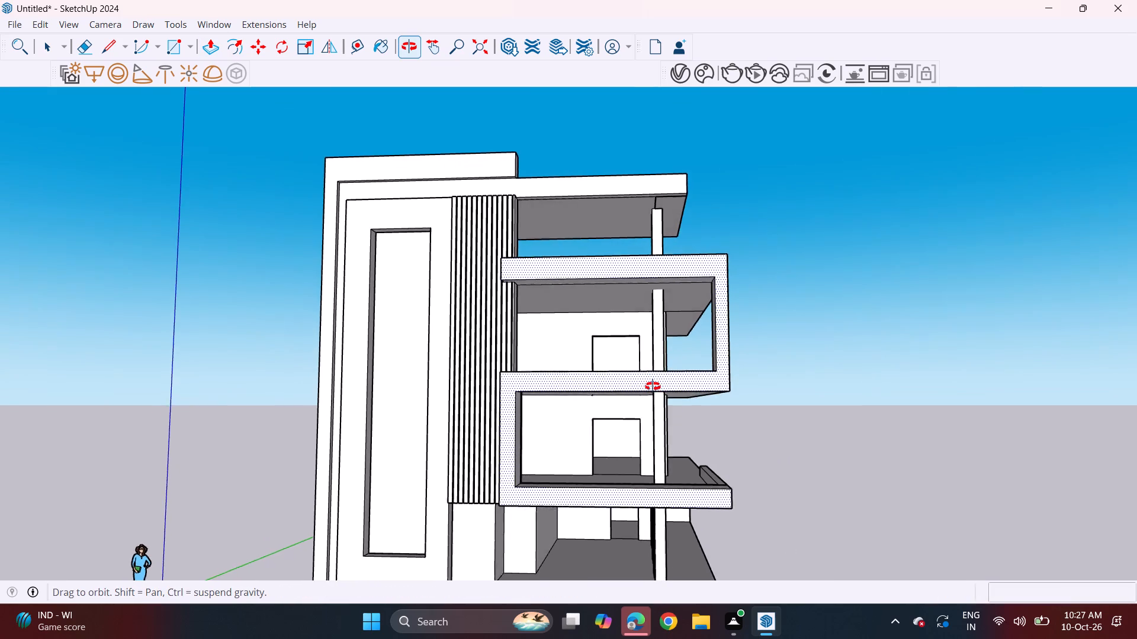
{"action": "middle_click_drag", "start_coordinate": [653, 386], "coordinate": [663, 334]}
{"action": "scroll", "coordinate": [664, 335], "scroll_direction": "down", "scroll_amount": 2}
{"action": "middle_click_drag", "start_coordinate": [653, 396], "coordinate": [665, 440]}
{"action": "middle_click_drag", "start_coordinate": [653, 527], "coordinate": [663, 519]}
{"action": "scroll", "coordinate": [663, 519], "scroll_direction": "up", "scroll_amount": 5}
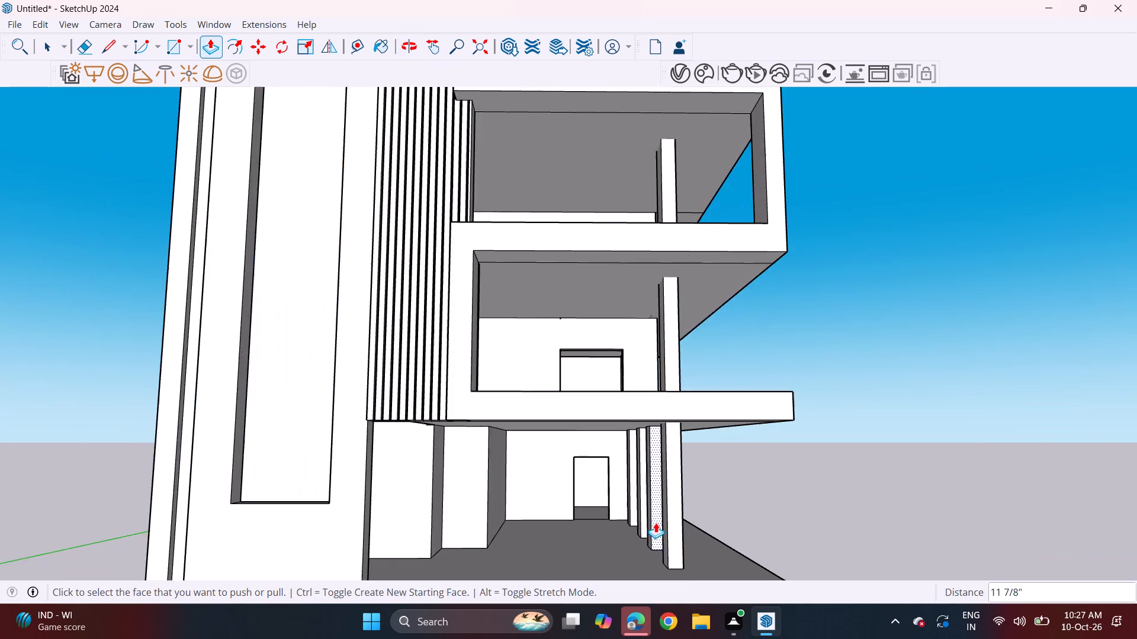
{"action": "scroll", "coordinate": [651, 526], "scroll_direction": "up", "scroll_amount": 7}
{"action": "scroll", "coordinate": [651, 526], "scroll_direction": "down", "scroll_amount": 3}
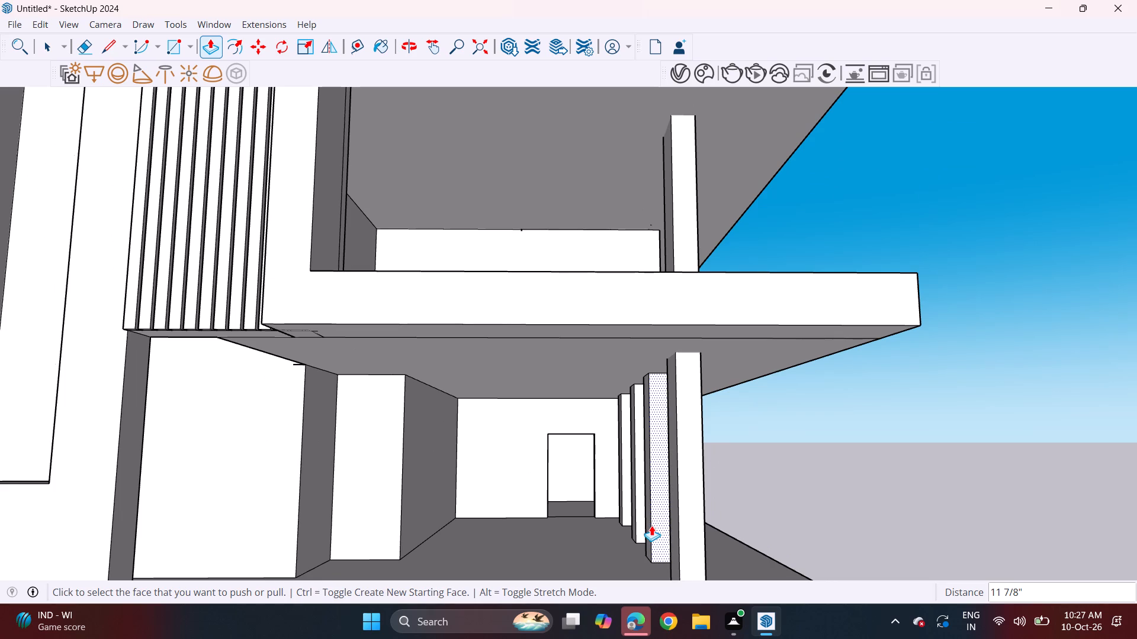
Draw a horizontal line around all four sides of the nearest rear ground-floor column, at roughly mid-height.
{"action": "middle_click_drag", "start_coordinate": [648, 413], "coordinate": [677, 466]}
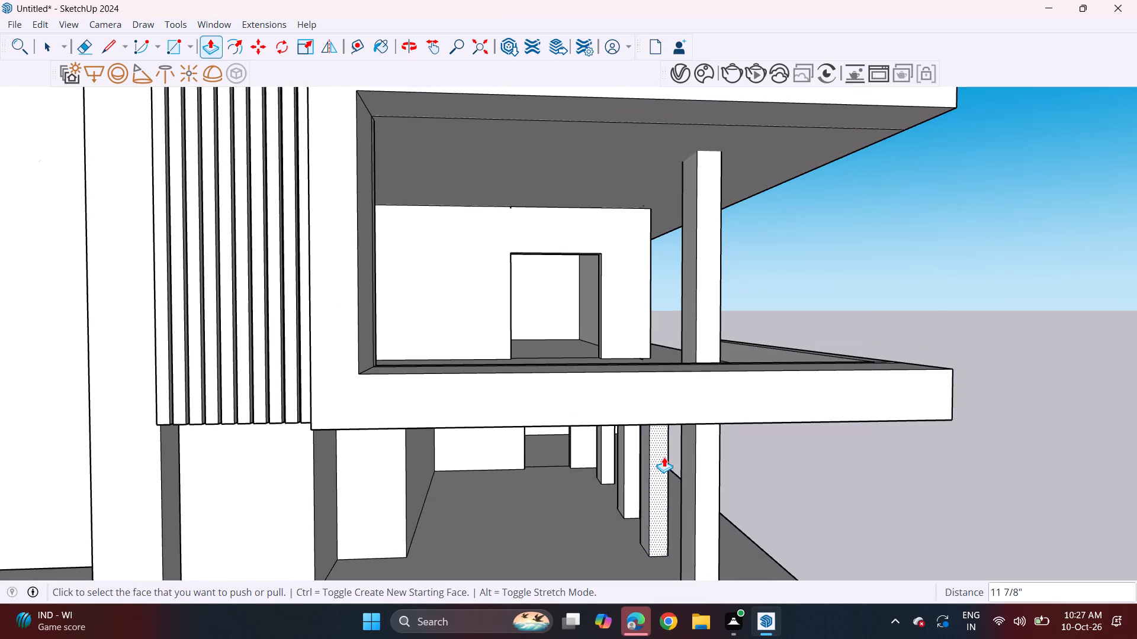
{"action": "middle_click_drag", "start_coordinate": [656, 468], "coordinate": [653, 449]}
{"action": "scroll", "coordinate": [651, 441], "scroll_direction": "up", "scroll_amount": 8}
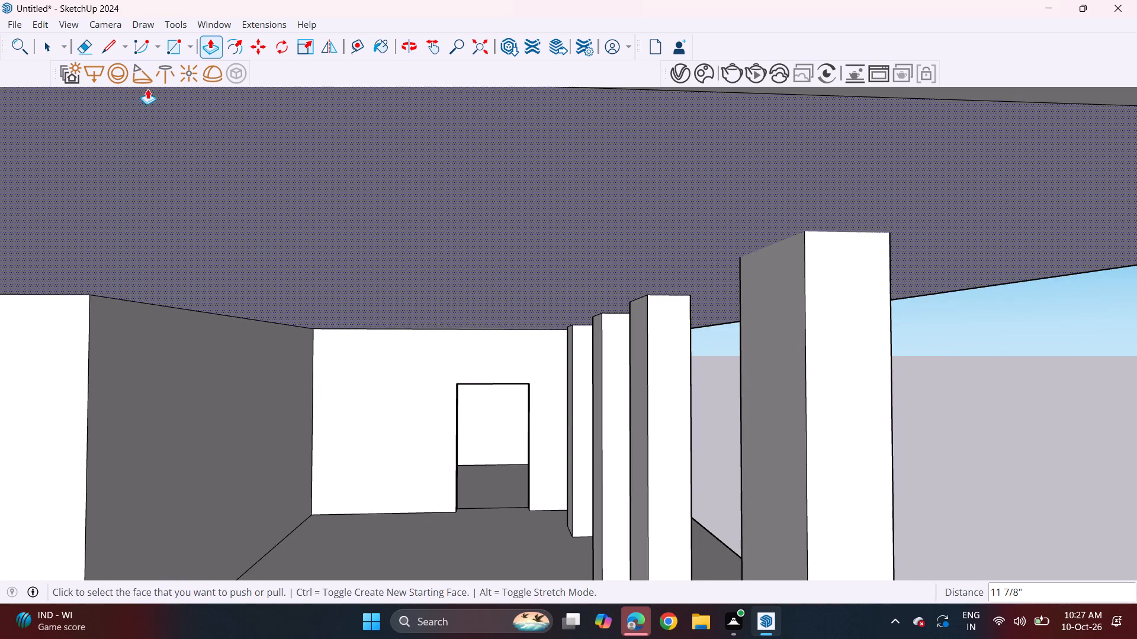
{"action": "left_click", "coordinate": [103, 51]}
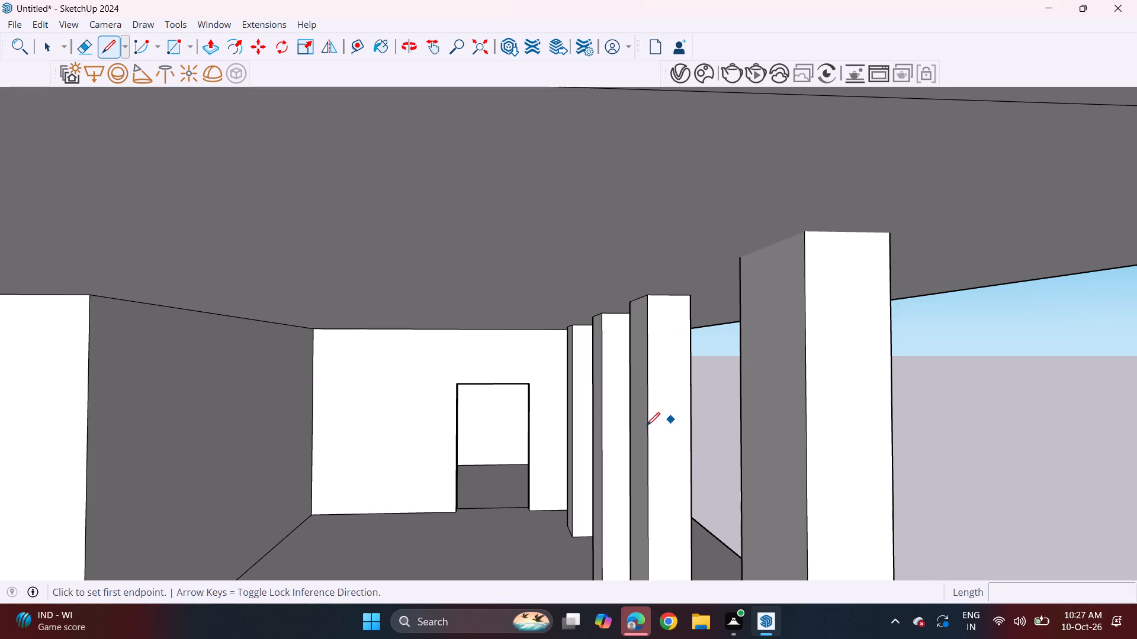
{"action": "left_click", "coordinate": [650, 431]}
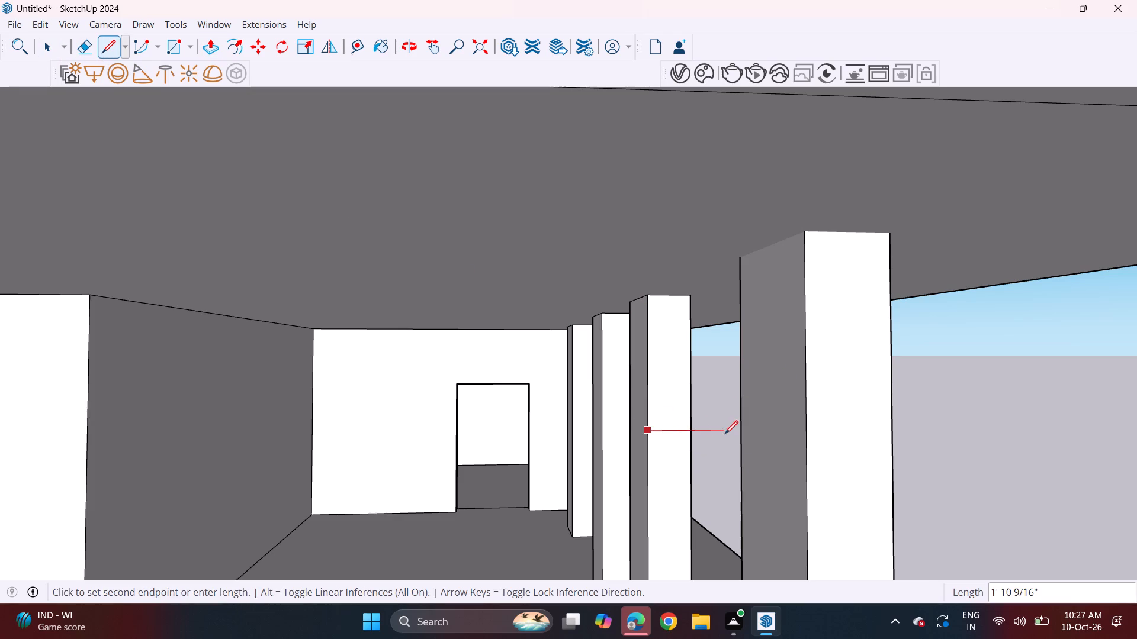
{"action": "left_click", "coordinate": [688, 430]}
{"action": "middle_click_drag", "start_coordinate": [714, 430], "coordinate": [467, 434]}
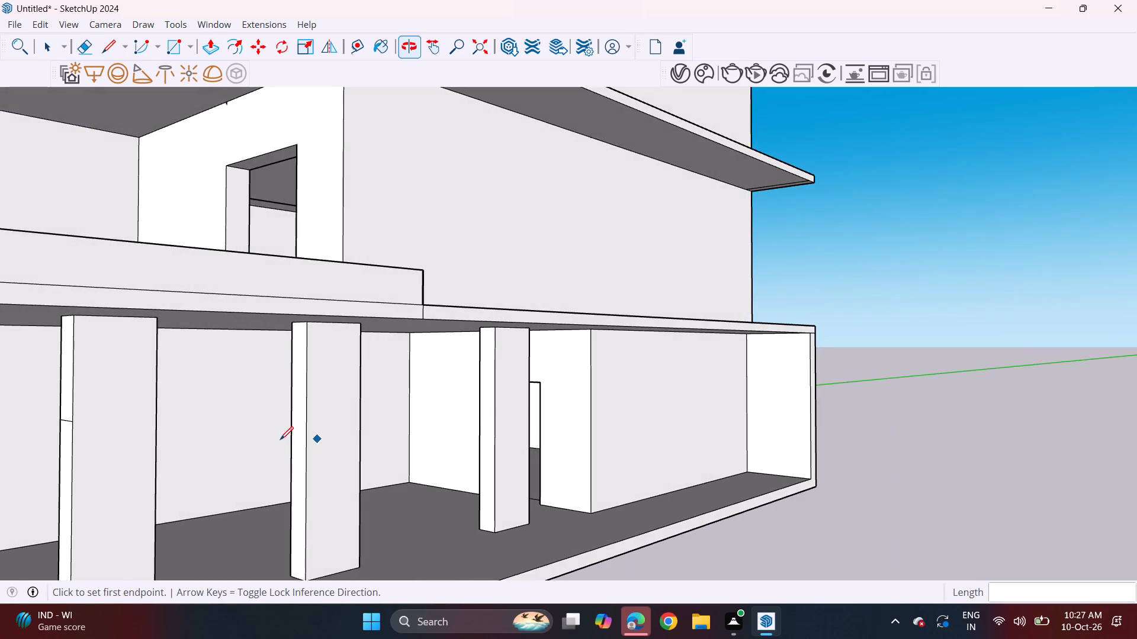
{"action": "left_click", "coordinate": [154, 415]}
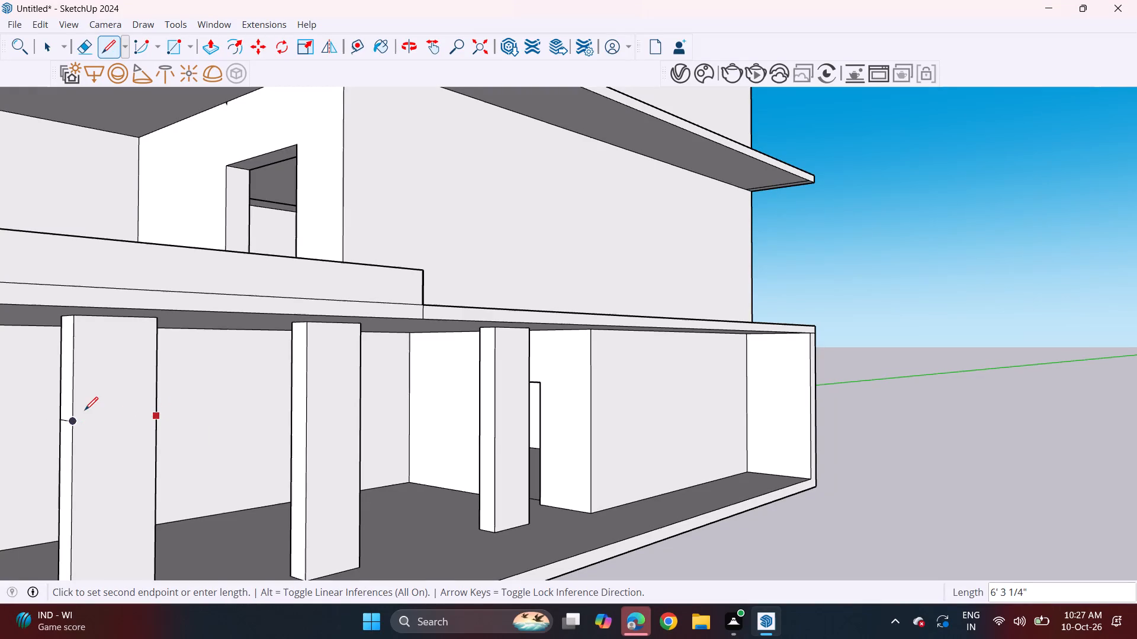
{"action": "left_click", "coordinate": [73, 423]}
{"action": "middle_click_drag", "start_coordinate": [249, 409], "coordinate": [49, 435]}
{"action": "scroll", "coordinate": [98, 412], "scroll_direction": "up", "scroll_amount": 5}
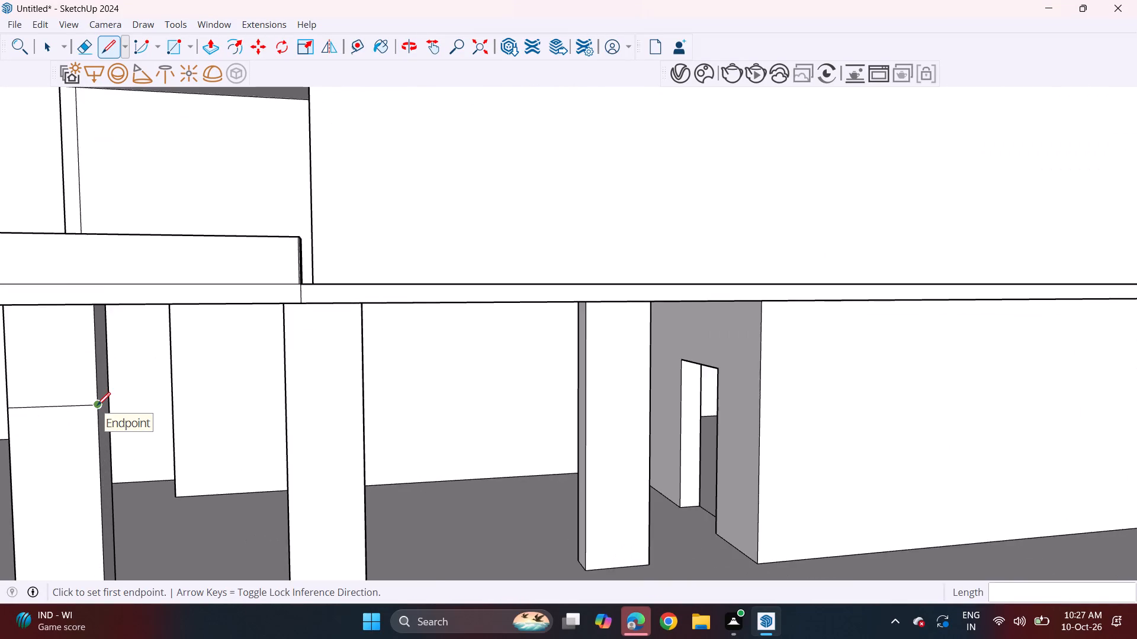
{"action": "scroll", "coordinate": [97, 405], "scroll_direction": "up", "scroll_amount": 3}
{"action": "left_click", "coordinate": [97, 405]}
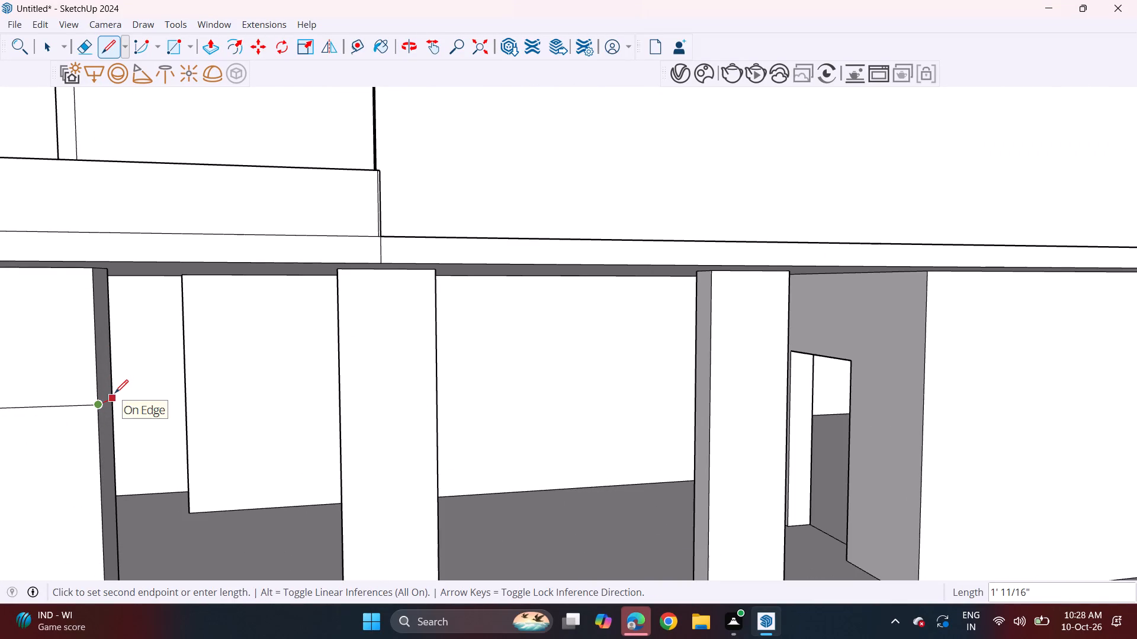
{"action": "left_click", "coordinate": [115, 393]}
{"action": "middle_click_drag", "start_coordinate": [5, 425], "coordinate": [474, 372]}
{"action": "left_click", "coordinate": [986, 311]}
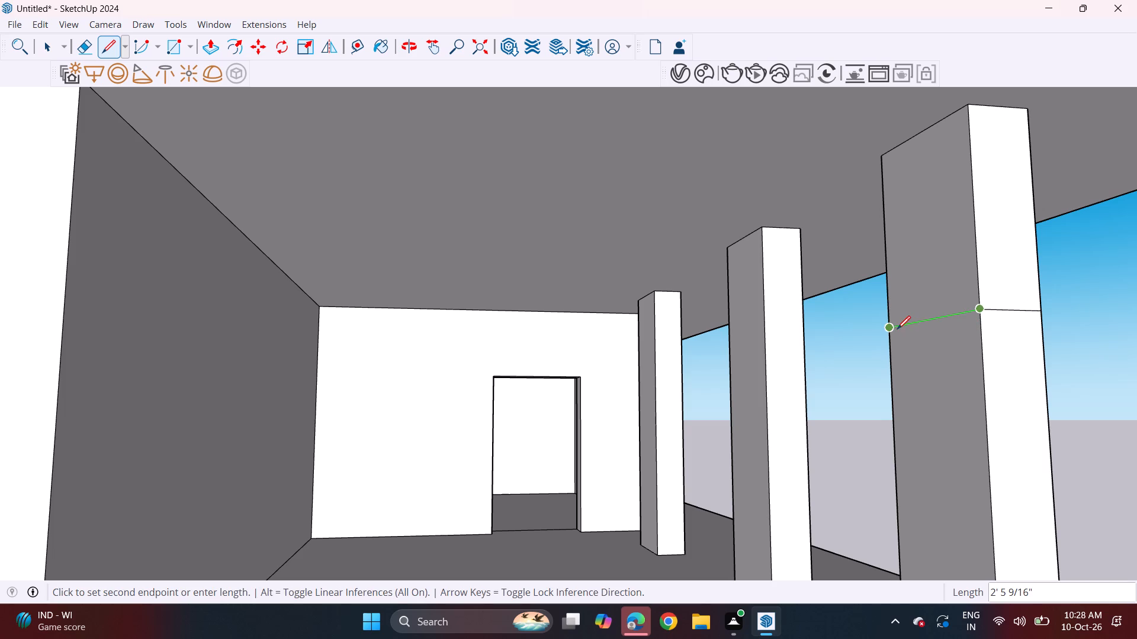
{"action": "left_click", "coordinate": [897, 329]}
Push the front face of the nearest rear column slightly inward above the line, and repeat on its inner side face.
{"action": "middle_click_drag", "start_coordinate": [991, 283], "coordinate": [969, 309]}
{"action": "scroll", "coordinate": [991, 283], "scroll_direction": "up", "scroll_amount": 1}
{"action": "key", "text": "space"}
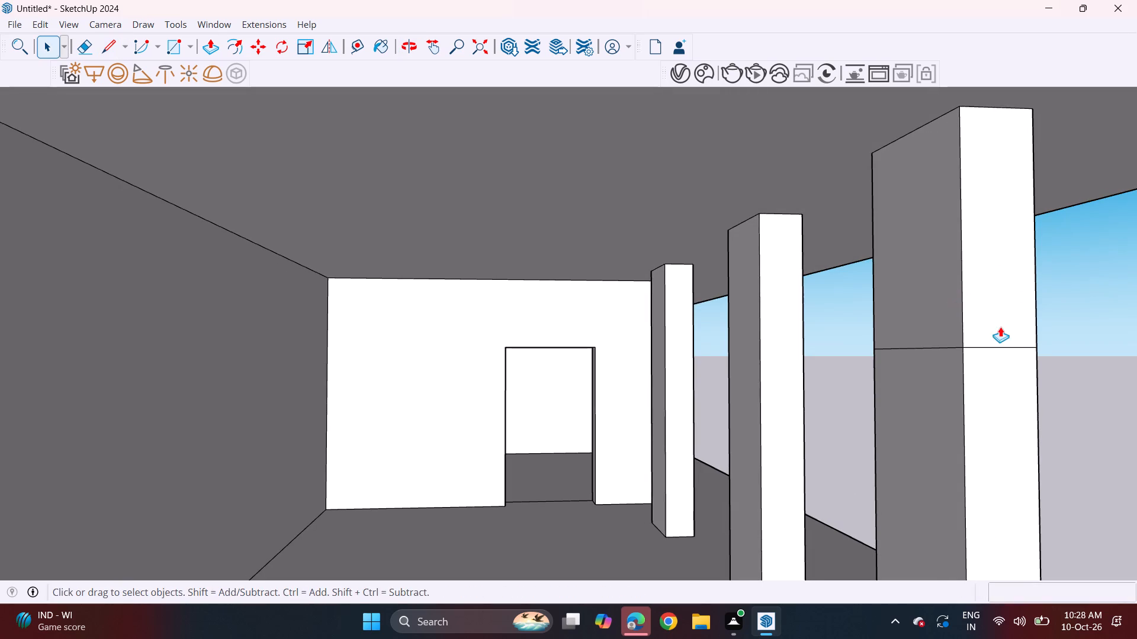
{"action": "key", "text": "p"}
{"action": "left_click", "coordinate": [1008, 322]}
{"action": "left_click", "coordinate": [1003, 319]}
{"action": "left_click", "coordinate": [935, 323]}
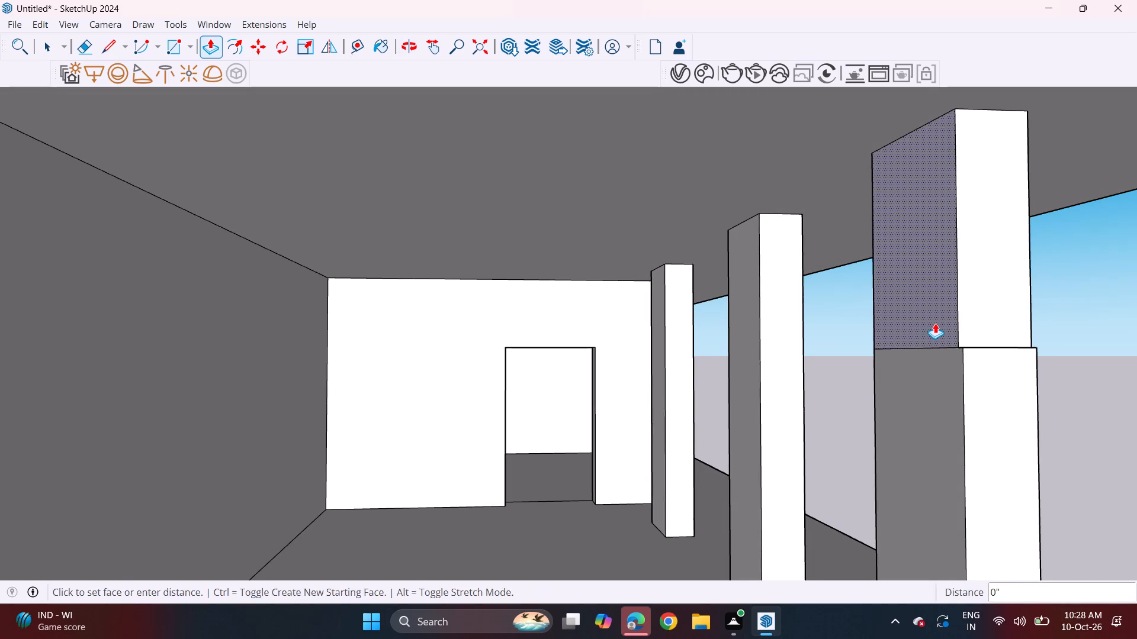
{"action": "left_click", "coordinate": [935, 323]}
Draw a horizontal line across the front and inner side faces of the middle rear column at roughly mid-height.
{"action": "middle_click_drag", "start_coordinate": [988, 319], "coordinate": [979, 343]}
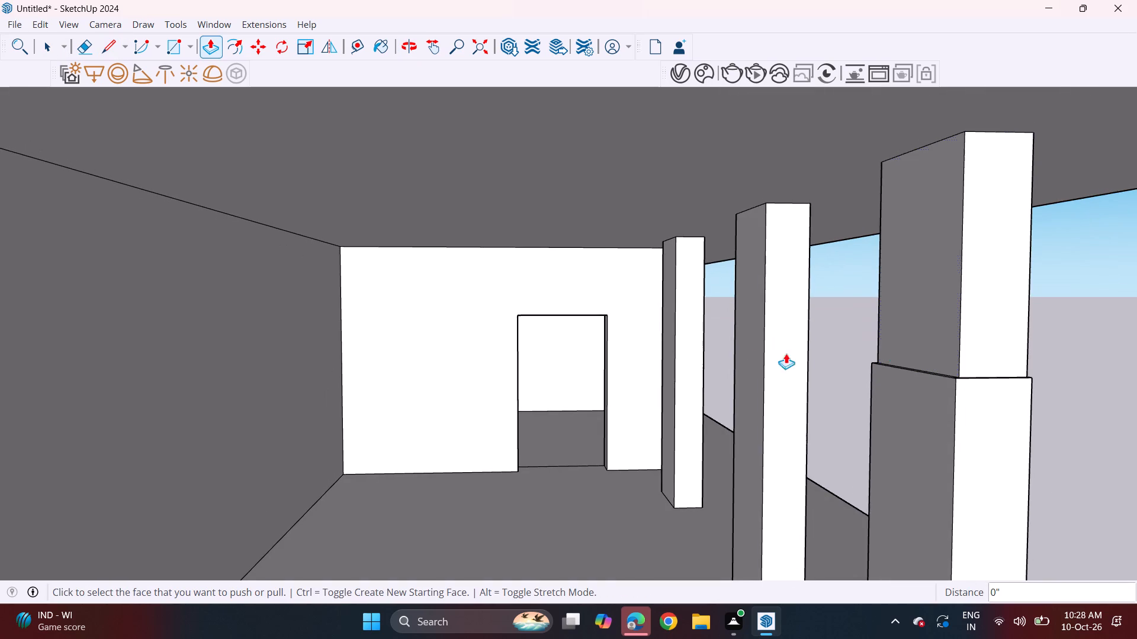
{"action": "left_click", "coordinate": [109, 57]}
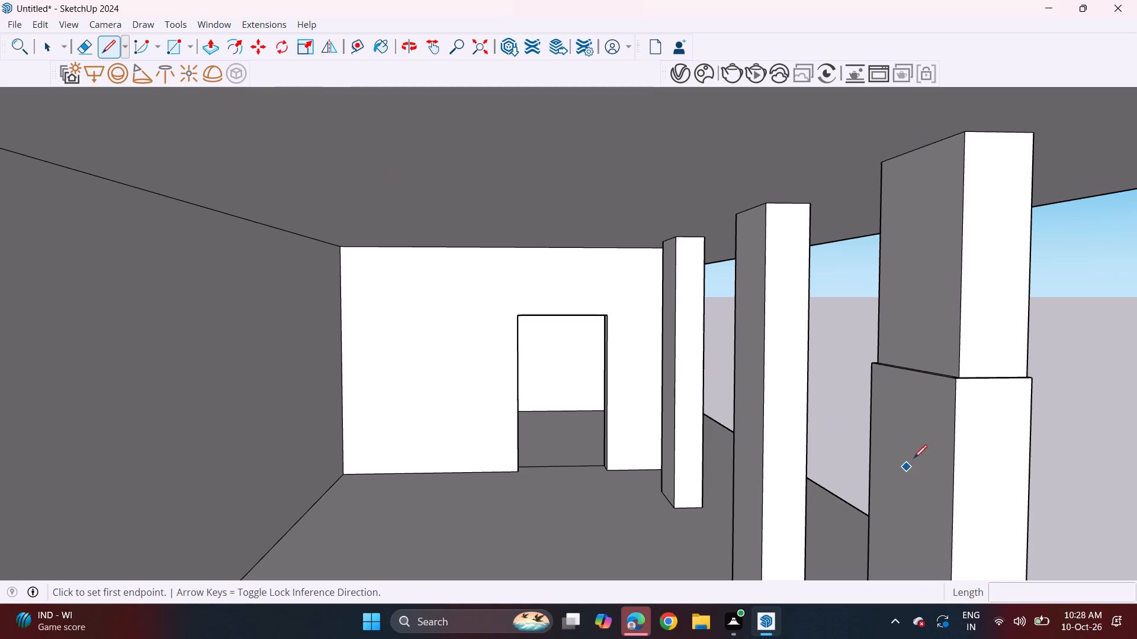
{"action": "middle_click_drag", "start_coordinate": [737, 282], "coordinate": [755, 309]}
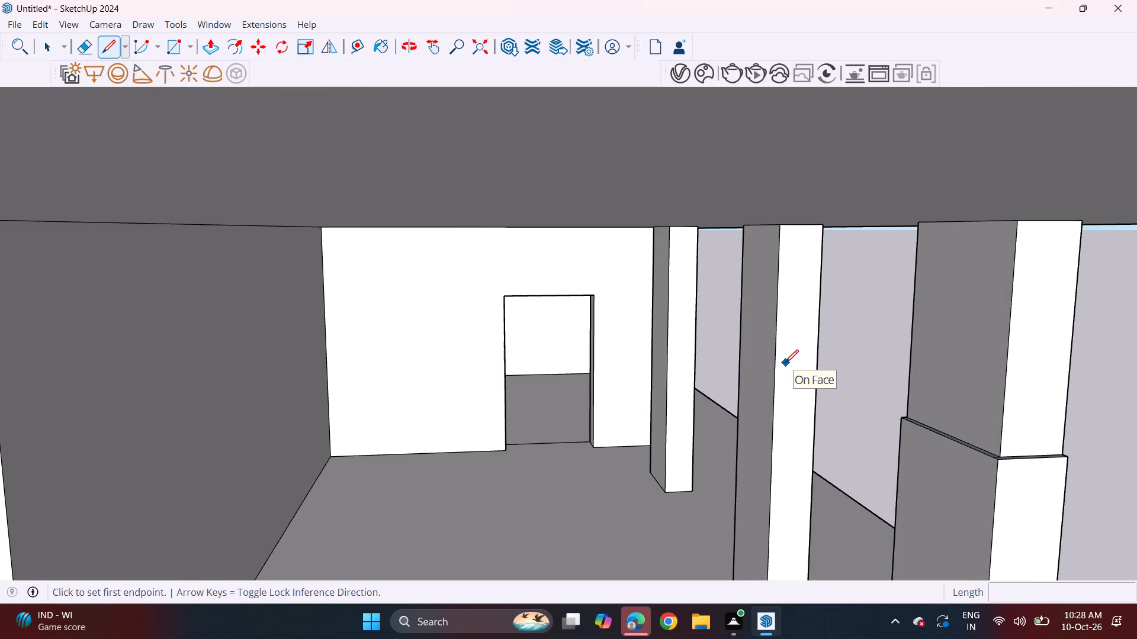
{"action": "left_click", "coordinate": [815, 369]}
{"action": "left_click", "coordinate": [769, 375]}
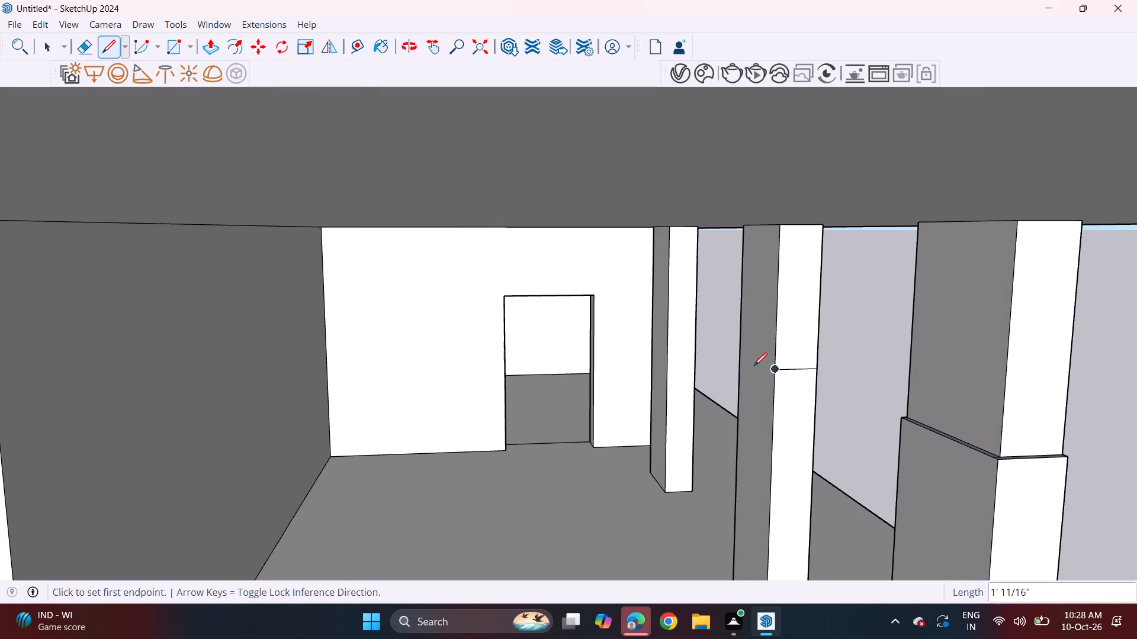
{"action": "left_click", "coordinate": [738, 354]}
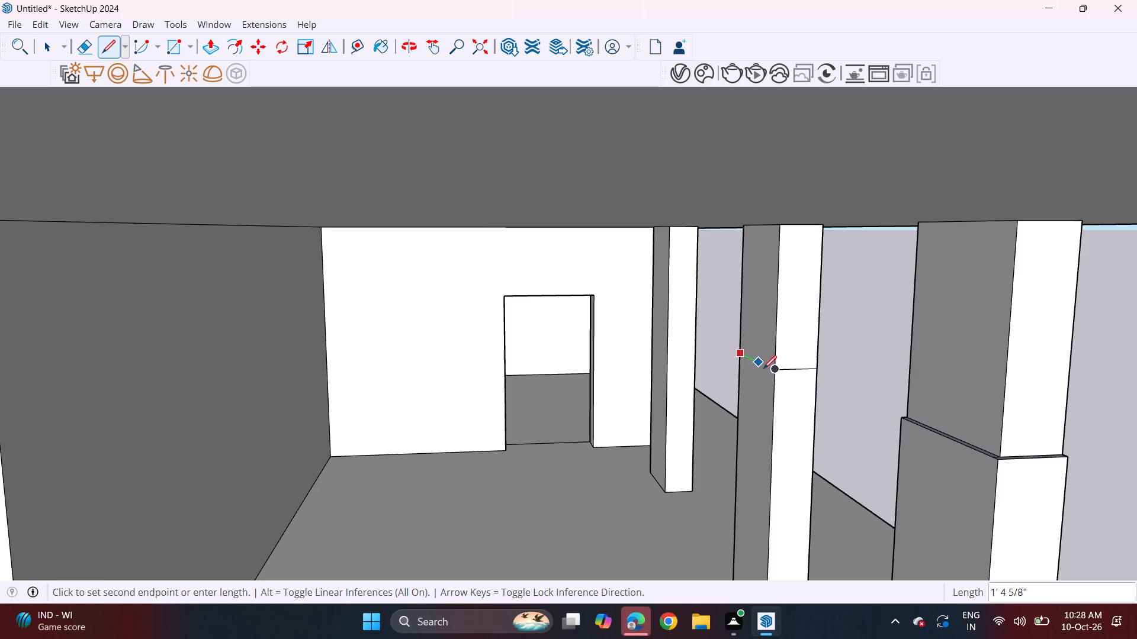
{"action": "left_click", "coordinate": [767, 370]}
Push the middle rear column's front face slightly inward above the line, and its inner side face in about 1 13/16".
{"action": "key", "text": "space"}
{"action": "key", "text": "p"}
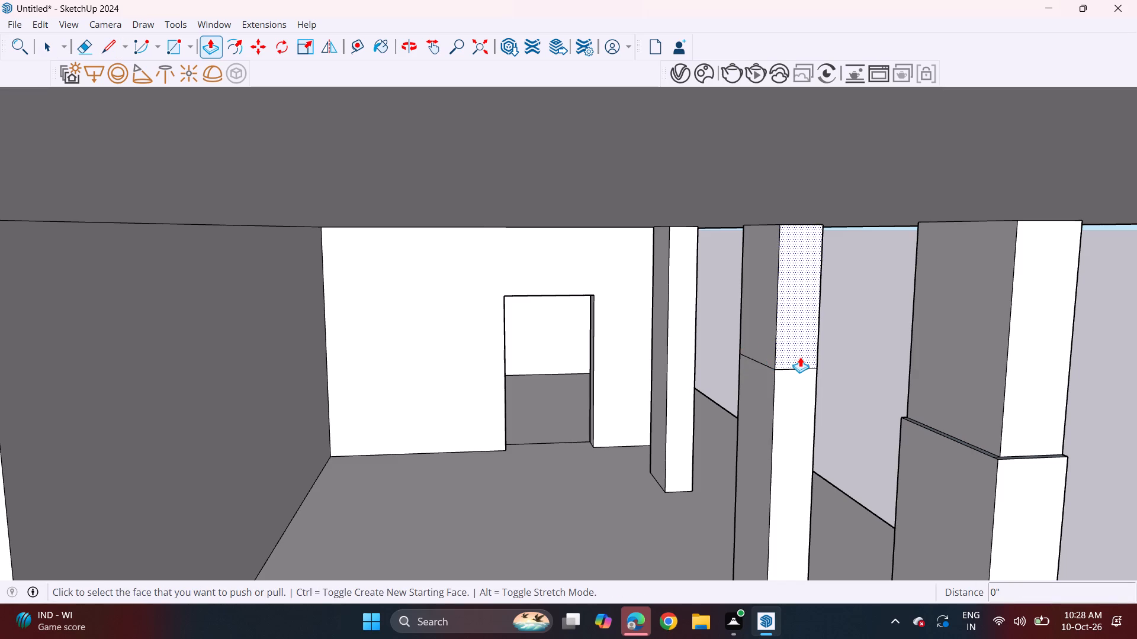
{"action": "left_click", "coordinate": [800, 357]}
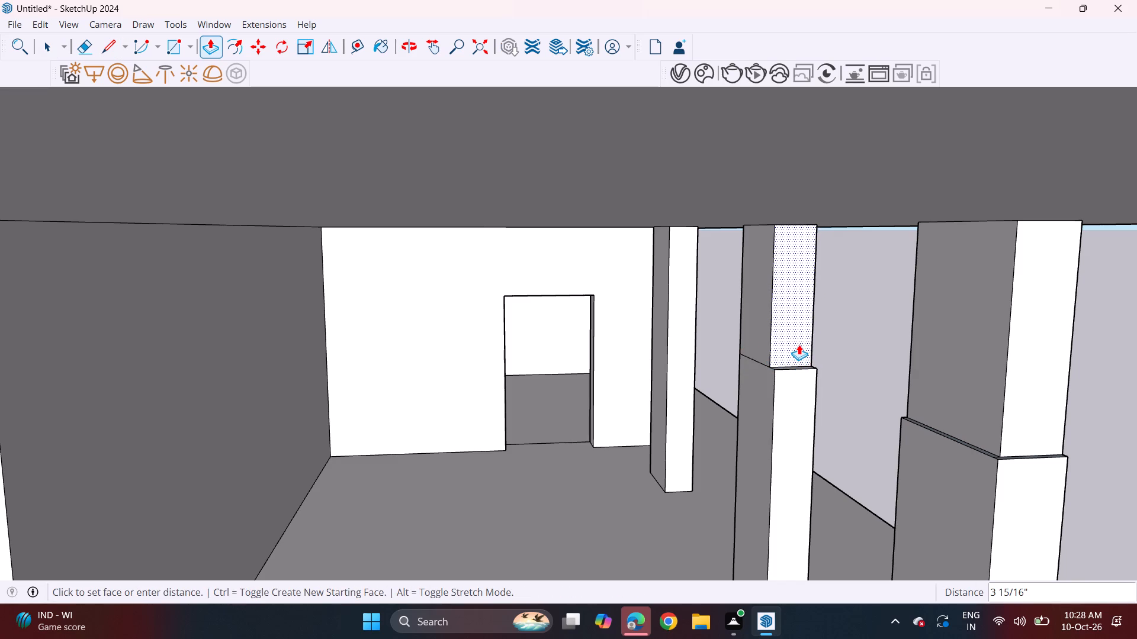
{"action": "left_click", "coordinate": [801, 345]}
{"action": "double_click", "coordinate": [767, 335]}
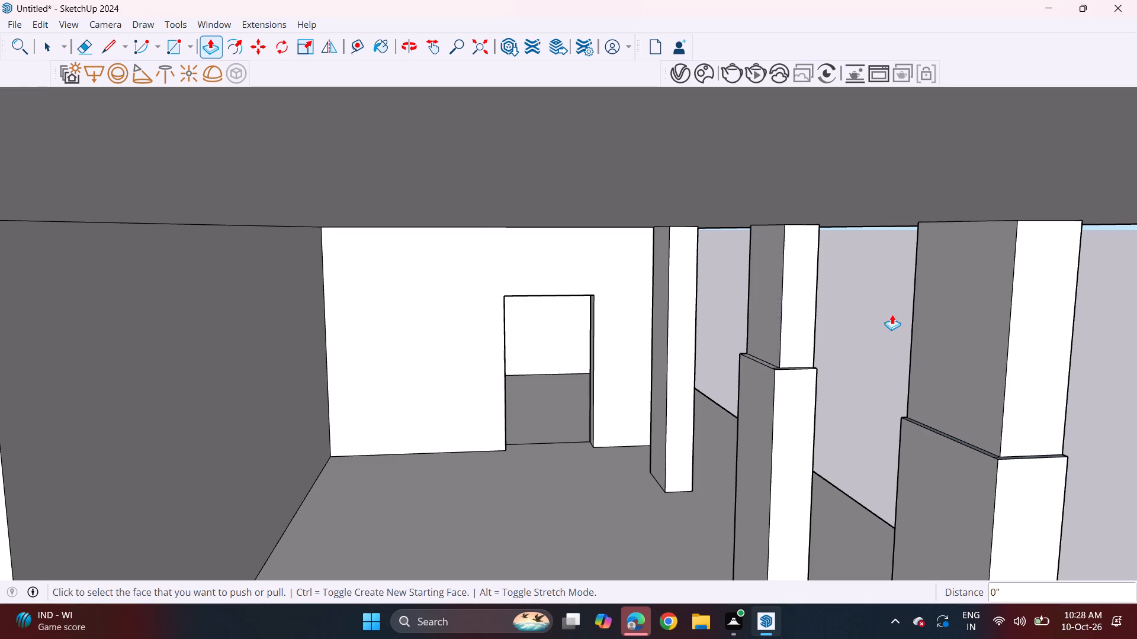
{"action": "key", "text": "ctrl+z"}
{"action": "left_click", "coordinate": [765, 333]}
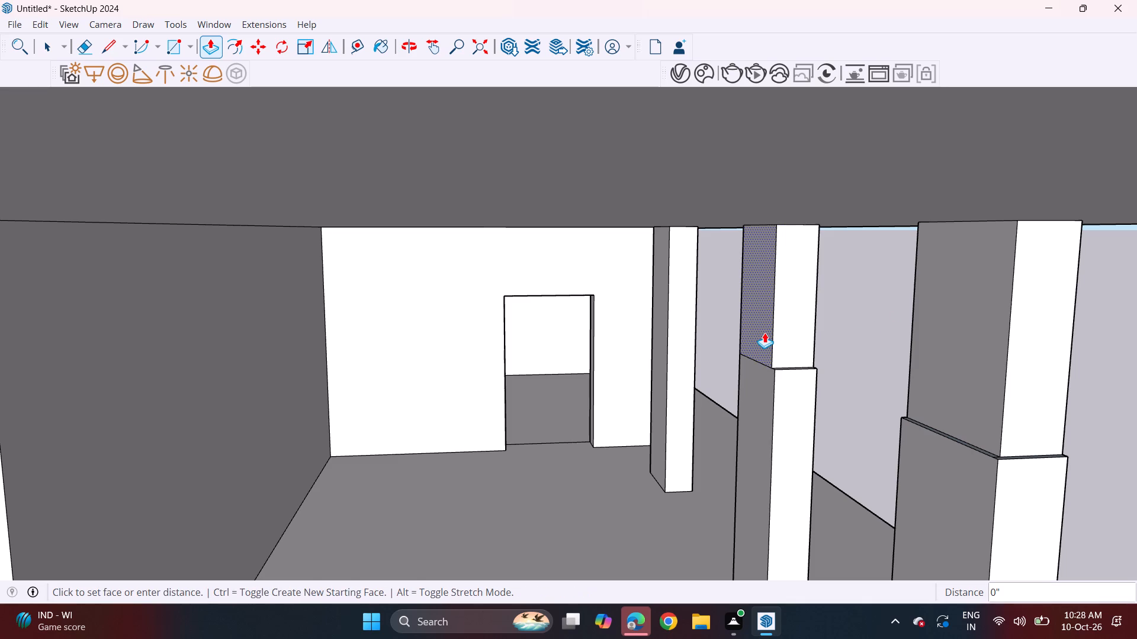
{"action": "left_click", "coordinate": [770, 333]}
Draw a horizontal line across the front and inner side faces of the farthest rear column at roughly mid-height.
{"action": "middle_click_drag", "start_coordinate": [852, 348], "coordinate": [852, 347]}
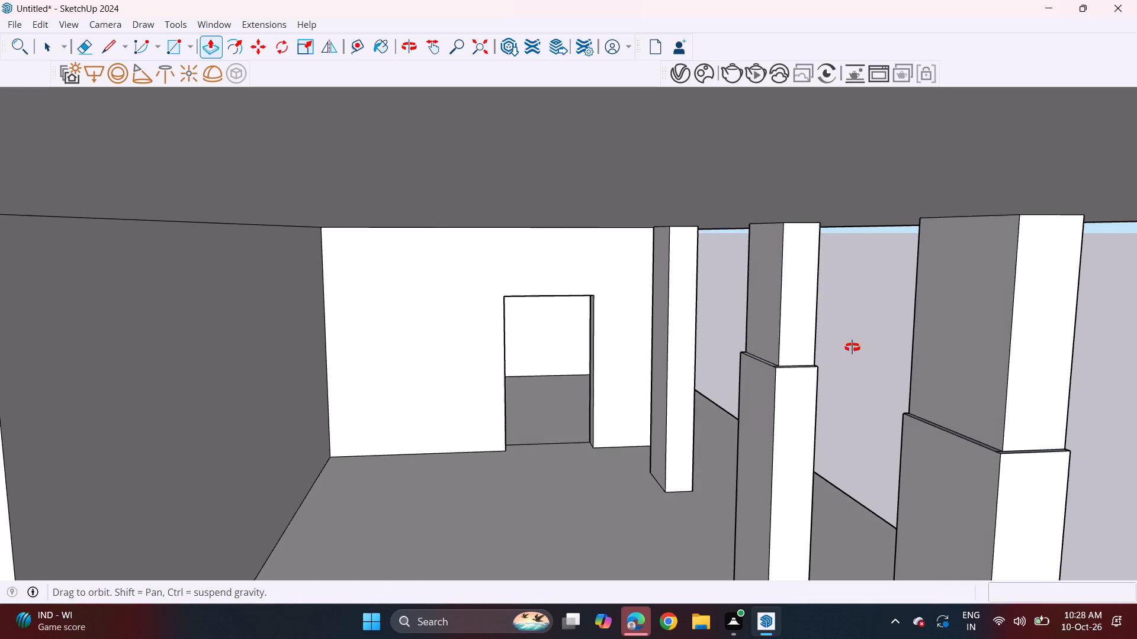
{"action": "middle_click_drag", "start_coordinate": [852, 347], "coordinate": [830, 344]}
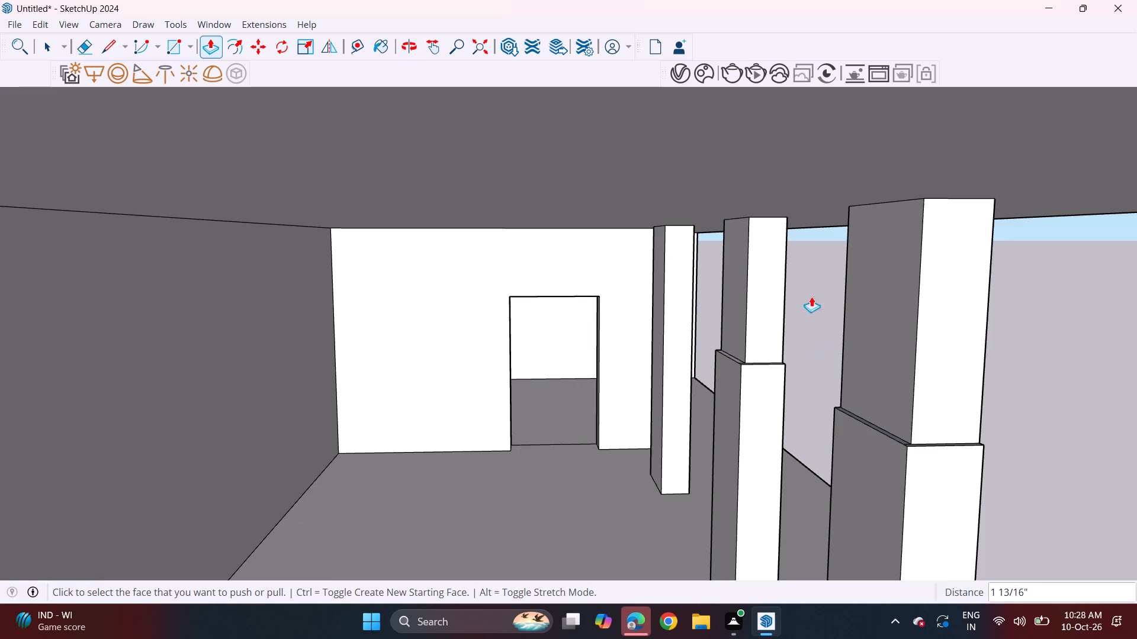
{"action": "scroll", "coordinate": [811, 295], "scroll_direction": "down", "scroll_amount": 4}
{"action": "middle_click_drag", "start_coordinate": [821, 333], "coordinate": [810, 305]}
{"action": "scroll", "coordinate": [719, 295], "scroll_direction": "up", "scroll_amount": 5}
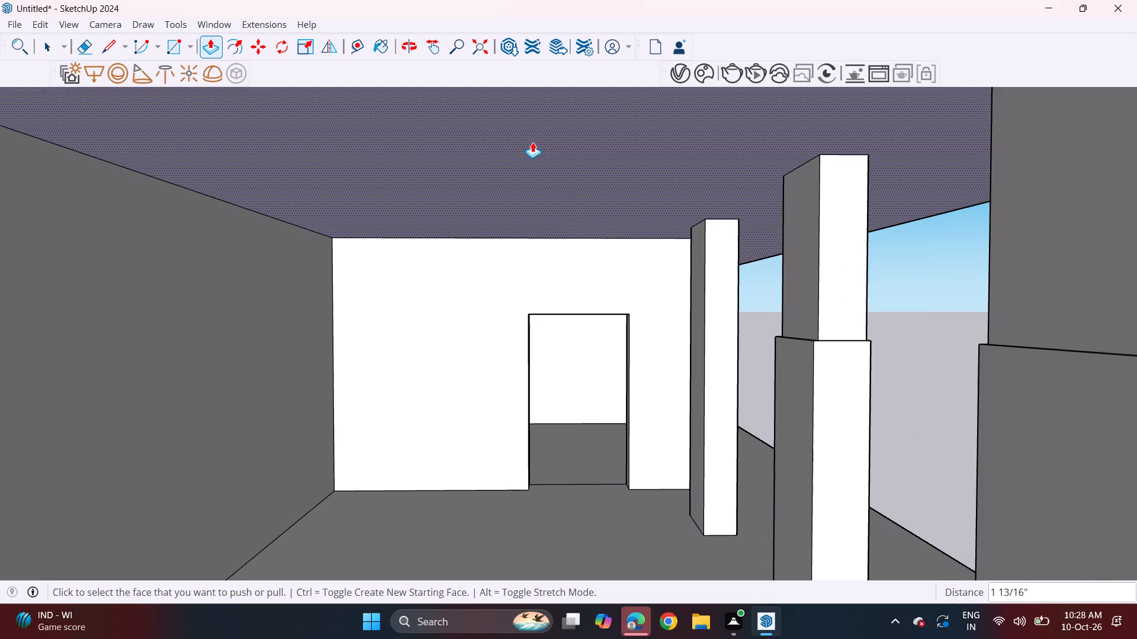
{"action": "left_click", "coordinate": [110, 51]}
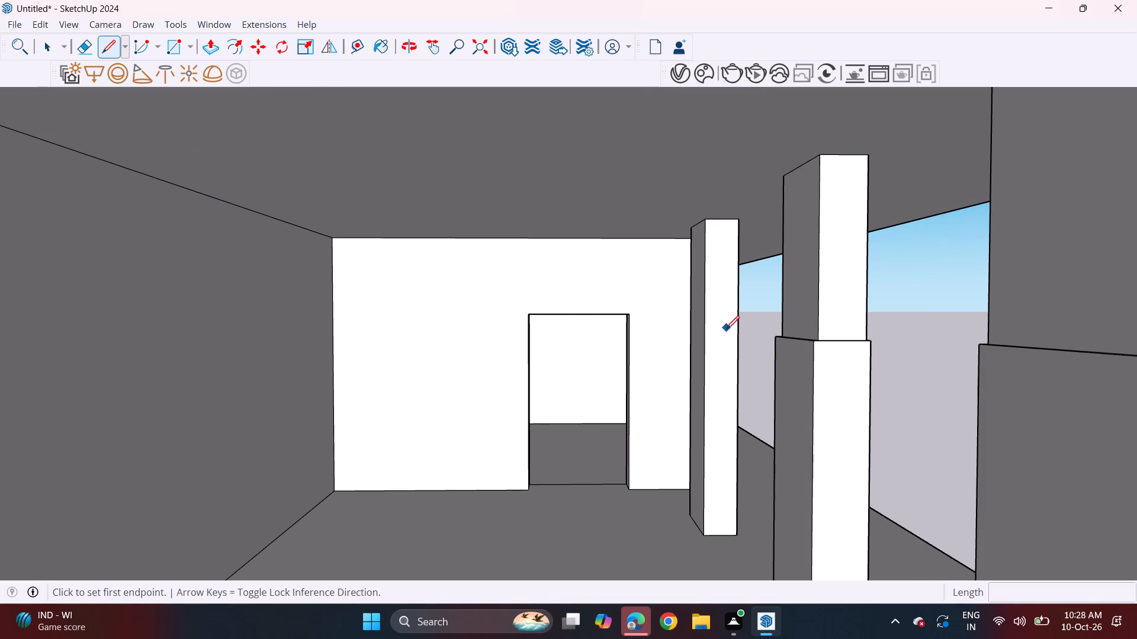
{"action": "left_click", "coordinate": [741, 331]}
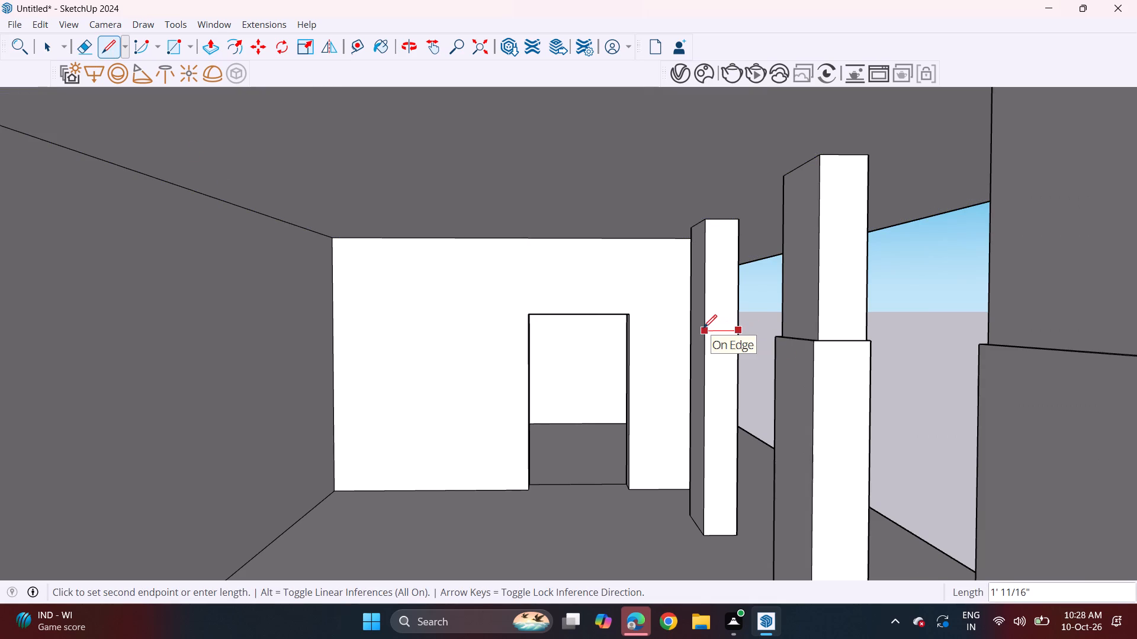
{"action": "left_click", "coordinate": [704, 328]}
{"action": "middle_click_drag", "start_coordinate": [708, 340], "coordinate": [723, 360]}
{"action": "left_click", "coordinate": [686, 326]}
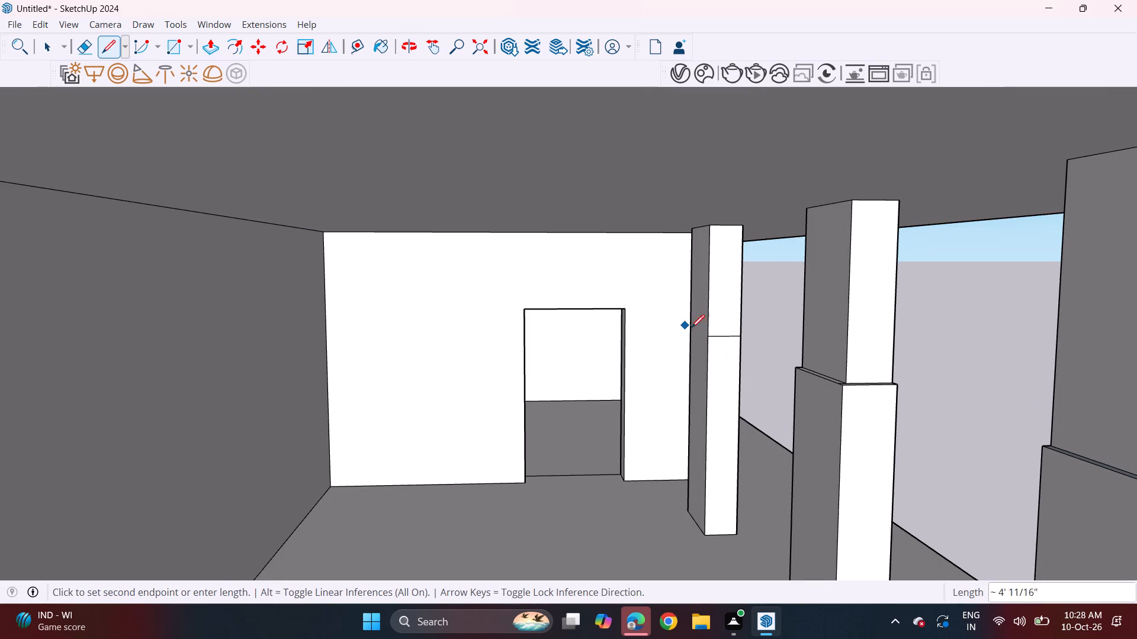
{"action": "key", "text": "ctrl+z"}
{"action": "left_click", "coordinate": [690, 335]}
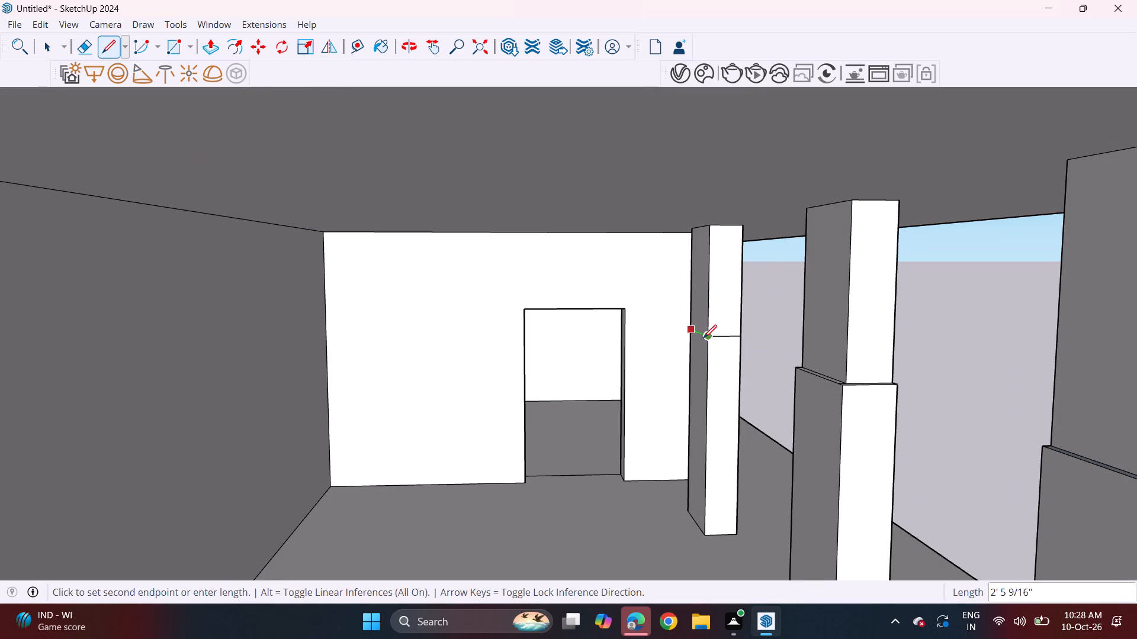
{"action": "left_click", "coordinate": [709, 338]}
Push the farthest rear column's front face slightly inward above the line, and its inner side face in about 1 15/16".
{"action": "key", "text": "space"}
{"action": "key", "text": "p"}
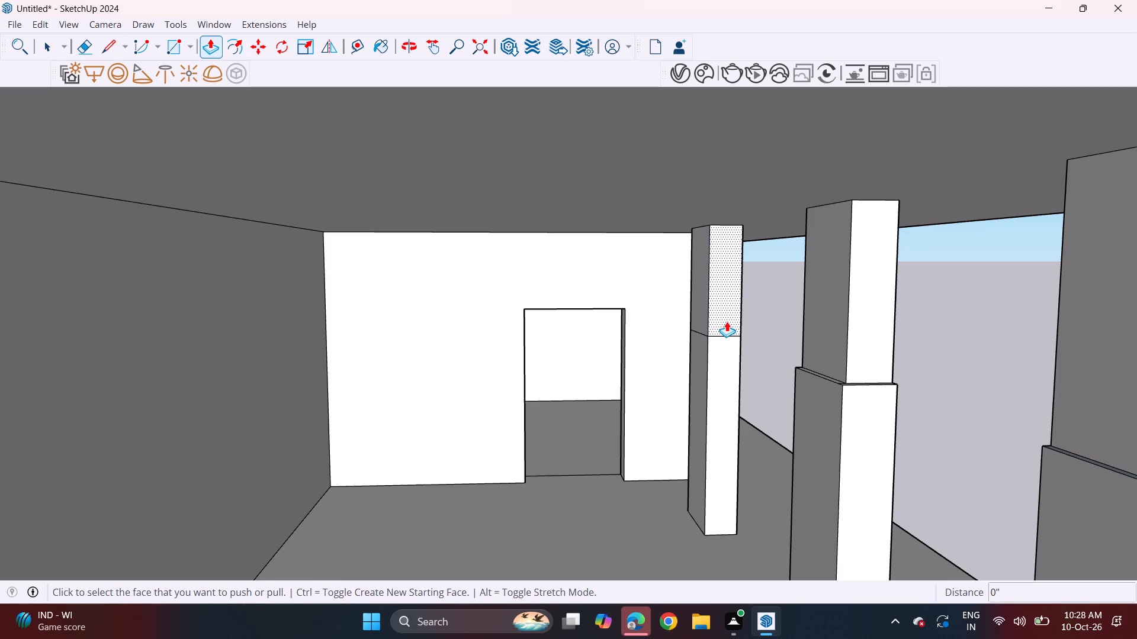
{"action": "left_click", "coordinate": [727, 321]}
{"action": "left_click", "coordinate": [723, 323]}
{"action": "double_click", "coordinate": [704, 317]}
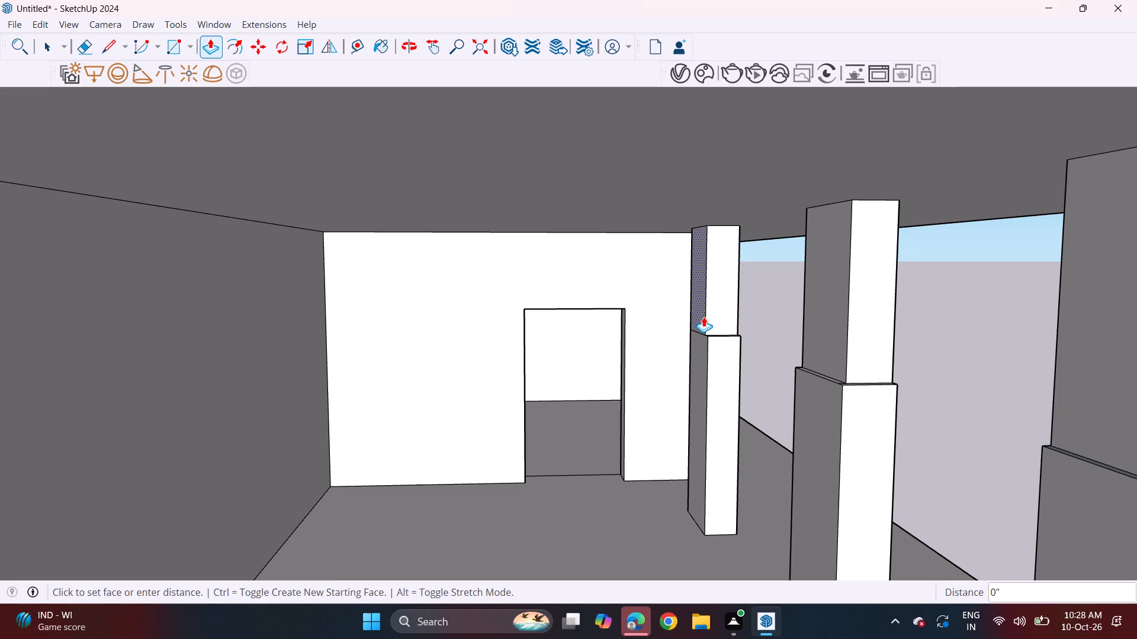
{"action": "key", "text": "ctrl+z"}
{"action": "left_click", "coordinate": [694, 318]}
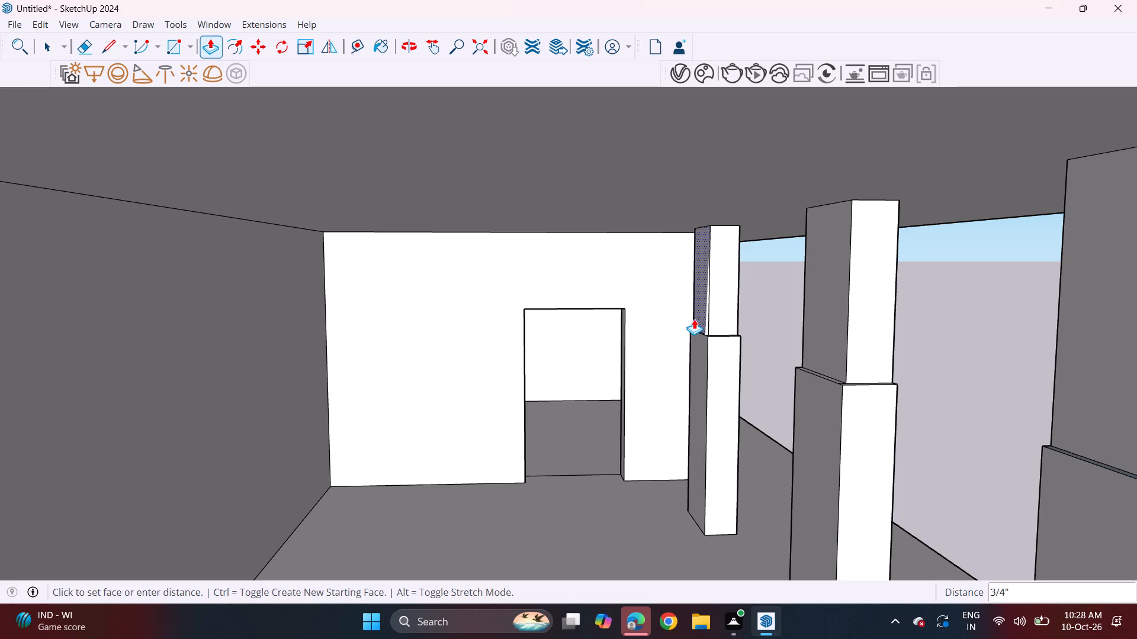
{"action": "left_click", "coordinate": [699, 322]}
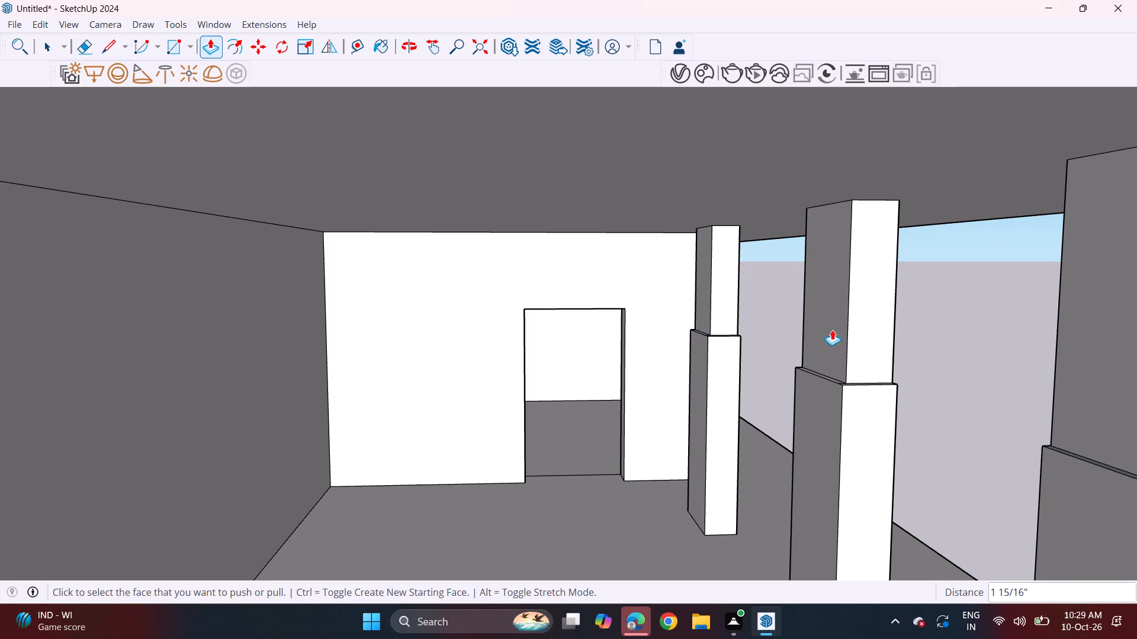
Draw a horizontal line across the inner side and front faces of the nearest ground-floor column at roughly mid-height.
{"action": "scroll", "coordinate": [811, 341], "scroll_direction": "down", "scroll_amount": 4}
{"action": "middle_click_drag", "start_coordinate": [871, 383], "coordinate": [757, 264]}
{"action": "scroll", "coordinate": [734, 249], "scroll_direction": "down", "scroll_amount": 4}
{"action": "middle_click_drag", "start_coordinate": [744, 280], "coordinate": [746, 283]}
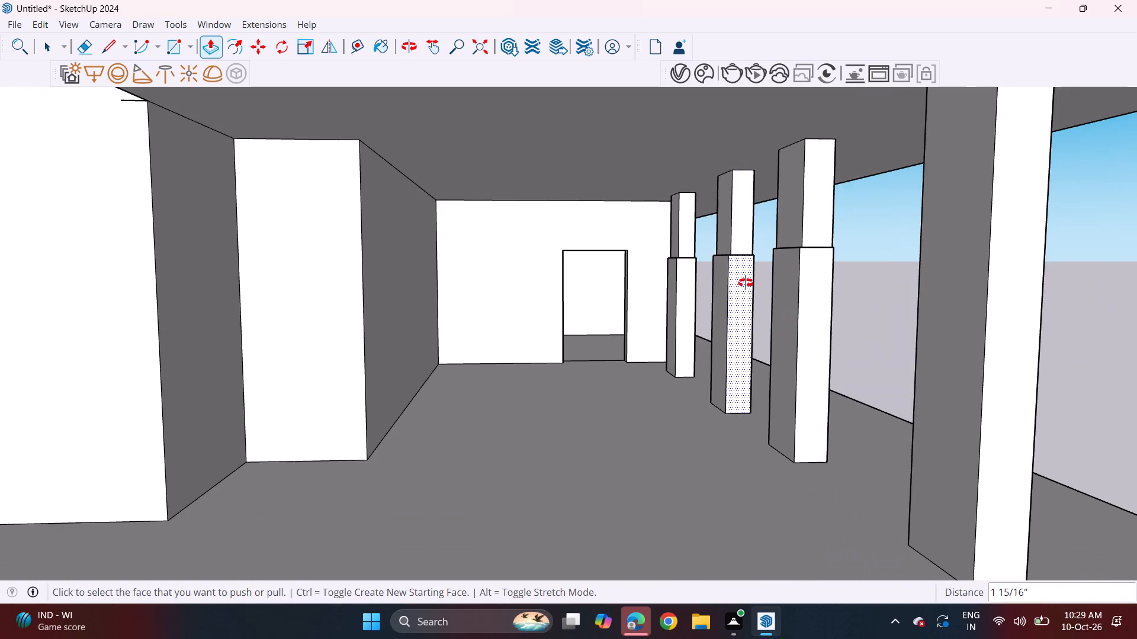
{"action": "middle_click_drag", "start_coordinate": [746, 283], "coordinate": [746, 286]}
{"action": "scroll", "coordinate": [734, 269], "scroll_direction": "down", "scroll_amount": 2}
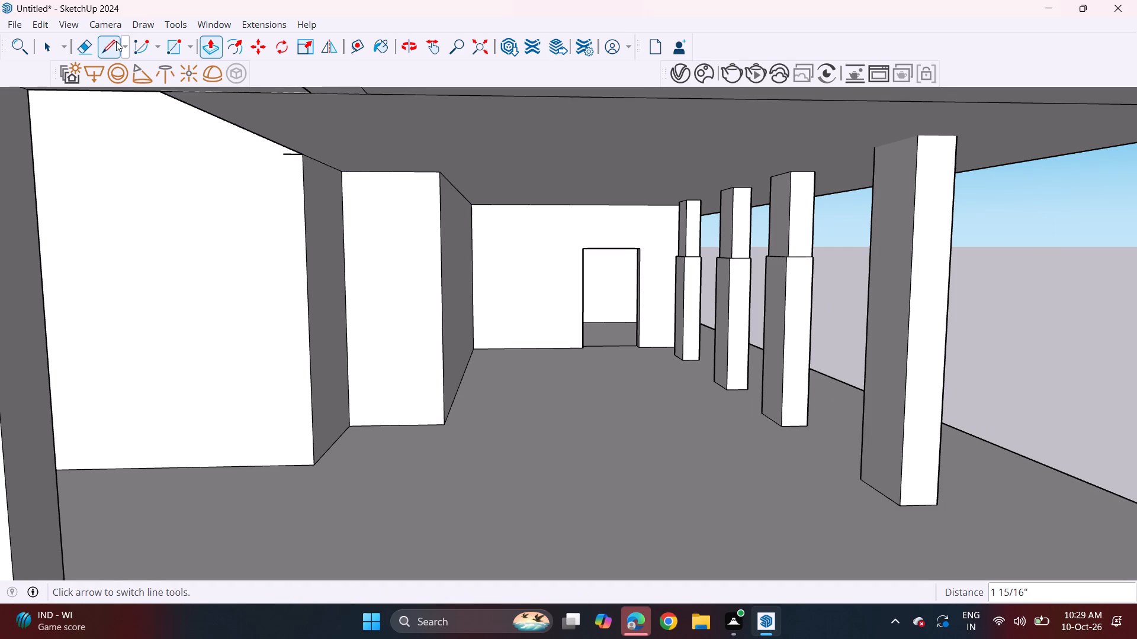
{"action": "left_click", "coordinate": [97, 51]}
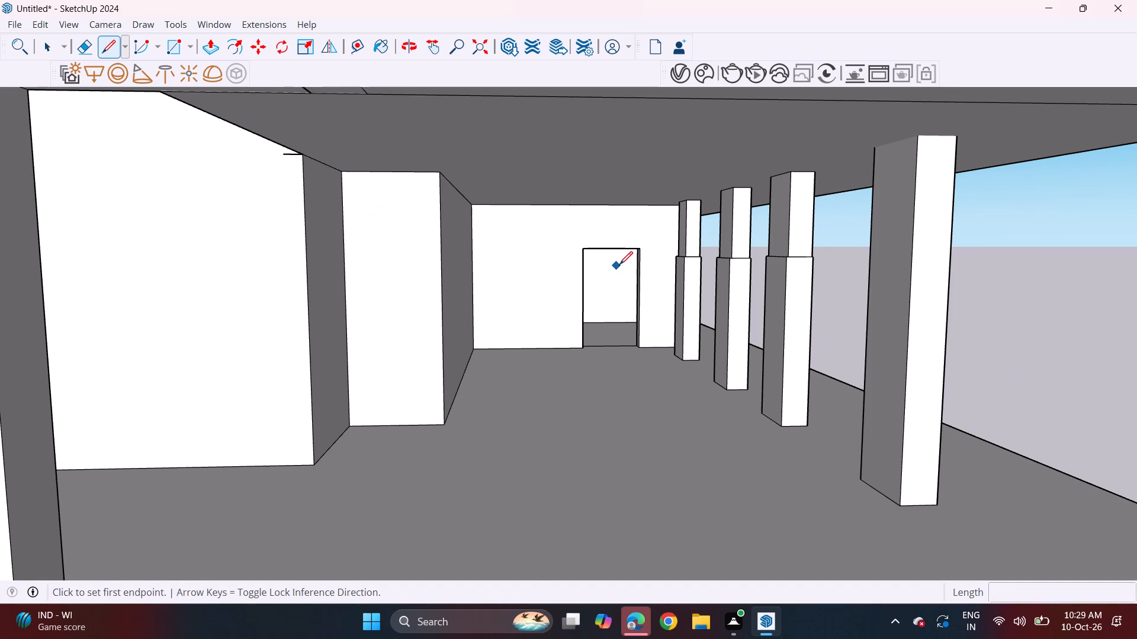
{"action": "middle_click_drag", "start_coordinate": [620, 264], "coordinate": [629, 268]}
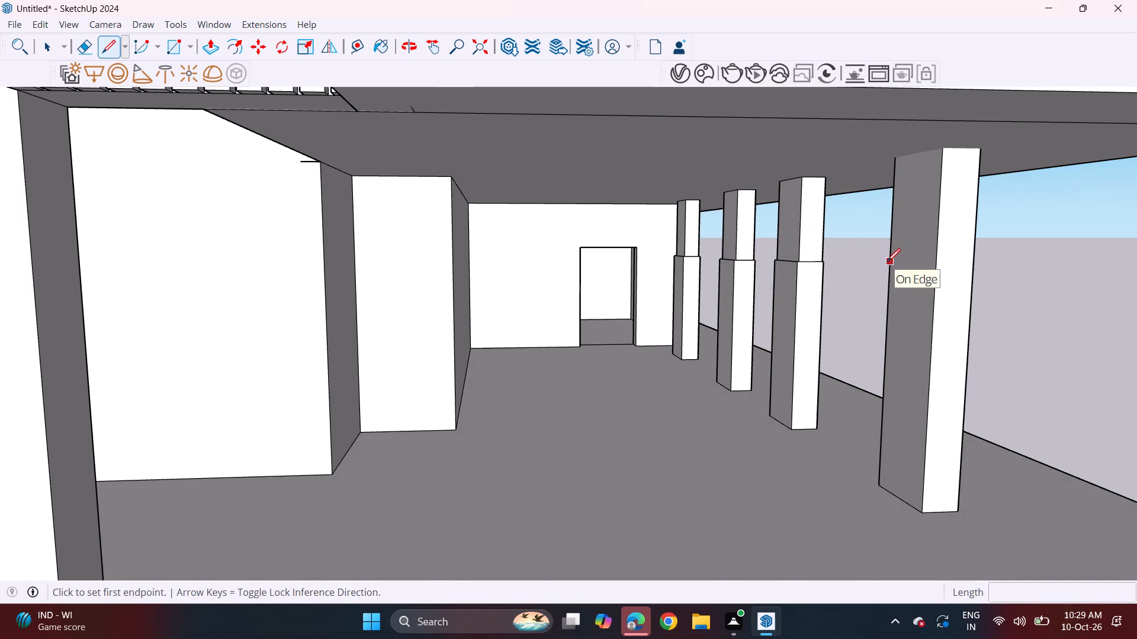
{"action": "left_click", "coordinate": [887, 262]}
{"action": "left_click", "coordinate": [936, 270]}
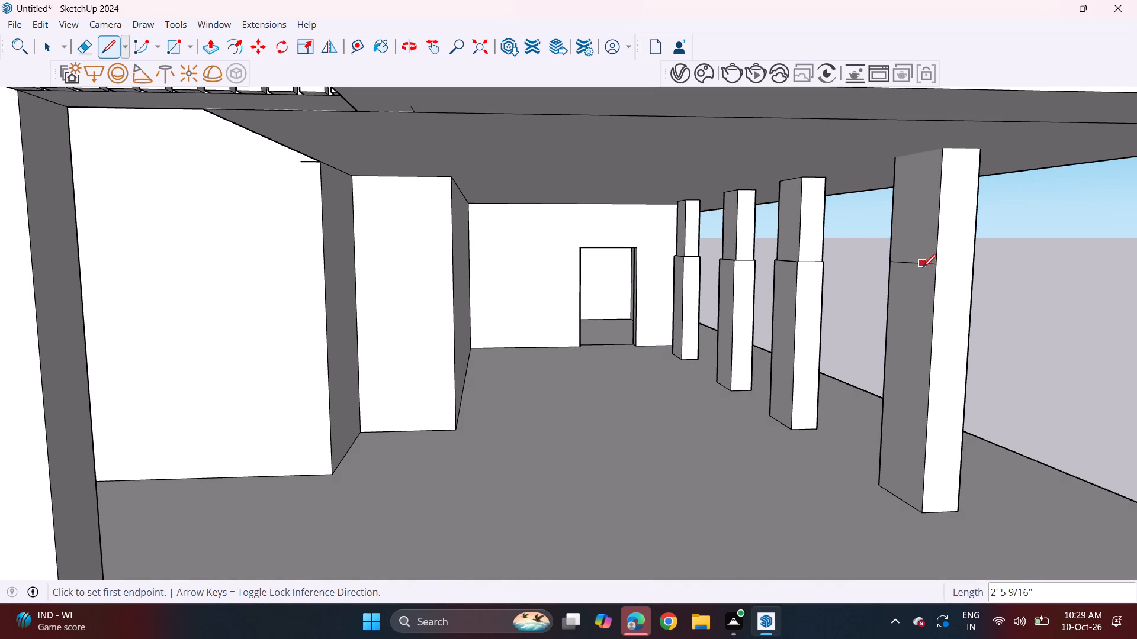
{"action": "left_click", "coordinate": [932, 267]}
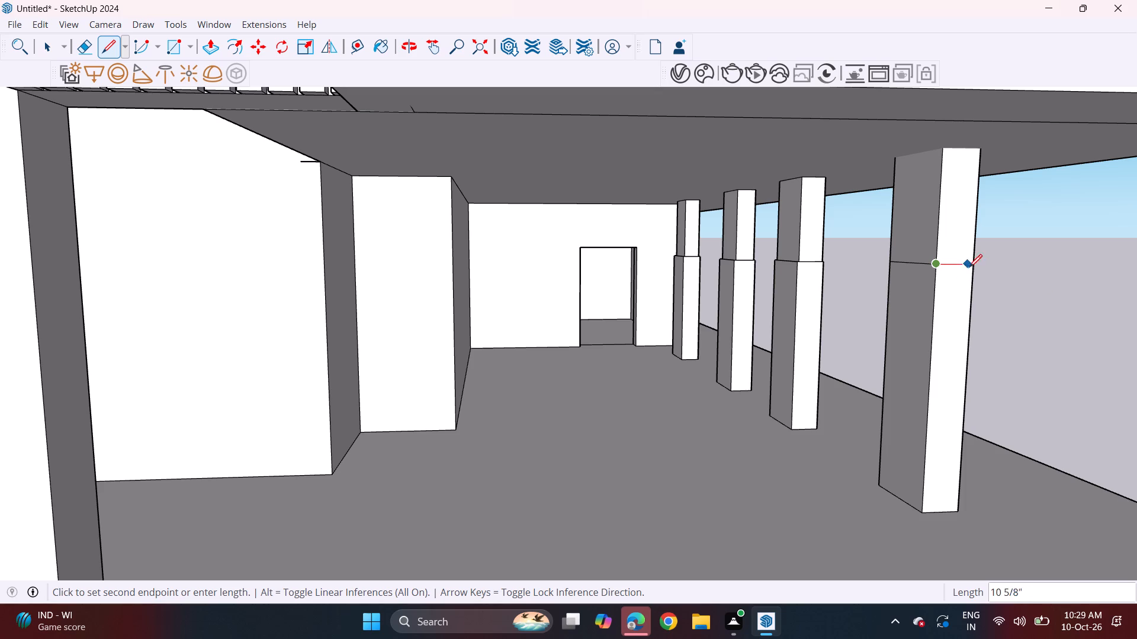
{"action": "left_click", "coordinate": [974, 264]}
Push the nearest column's front face above the line in by 2 1/2", and its inner side face by the same distance.
{"action": "key", "text": "p"}
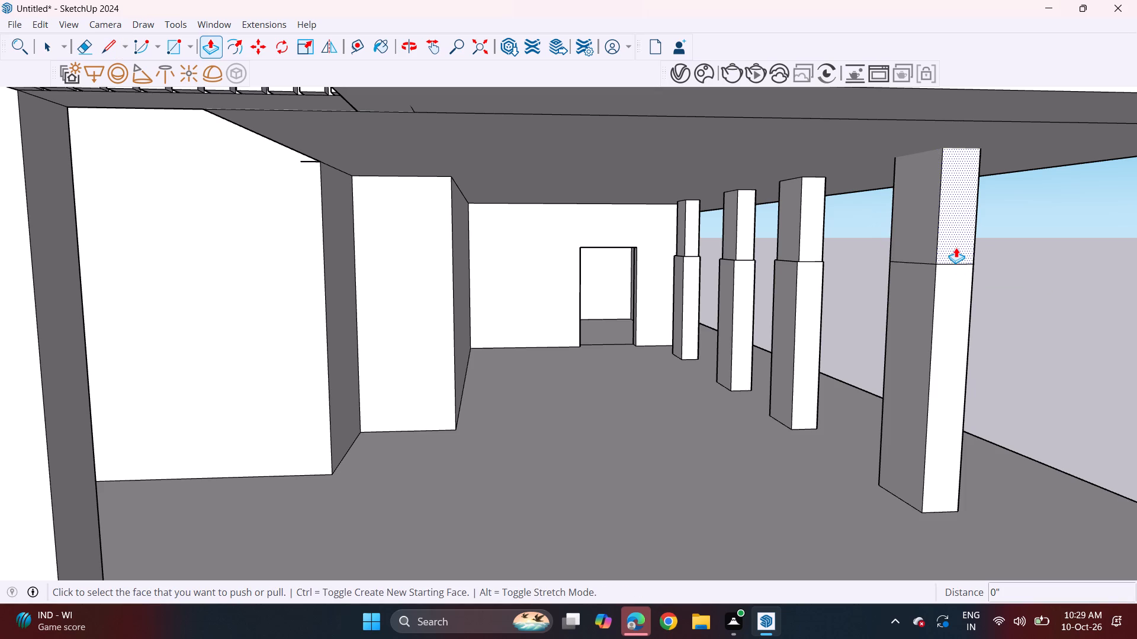
{"action": "left_click", "coordinate": [955, 247]}
{"action": "left_click", "coordinate": [950, 243]}
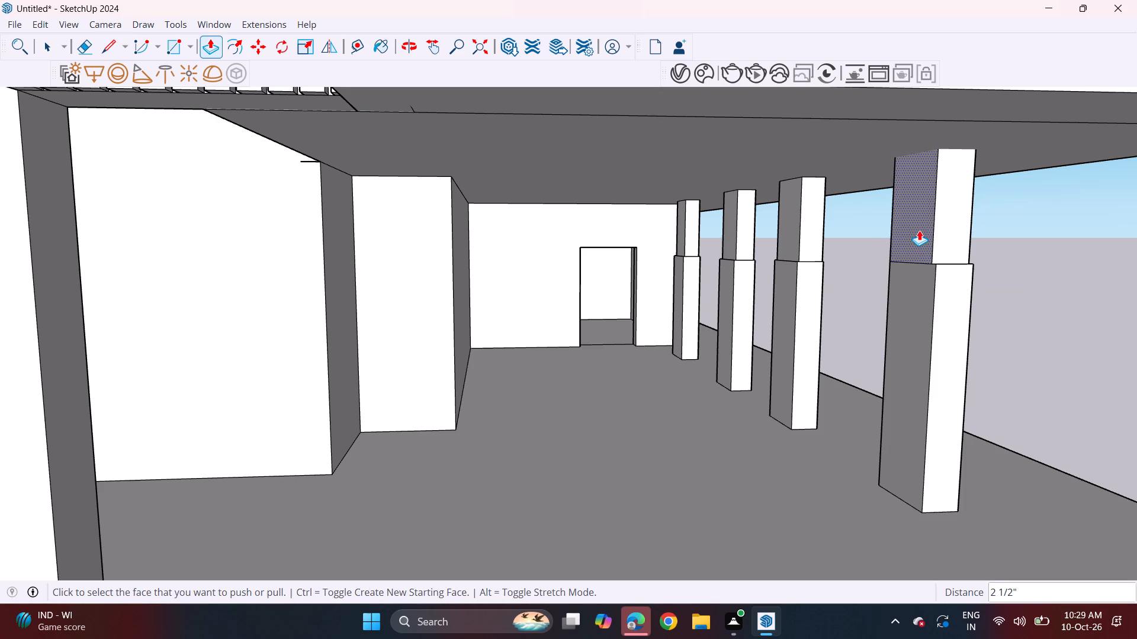
{"action": "double_click", "coordinate": [919, 230]}
Draw a small rectangle on the first-floor slab's underside, from the end louvre's lower corner to the line running along the underside.
{"action": "scroll", "coordinate": [985, 250], "scroll_direction": "down", "scroll_amount": 4}
{"action": "middle_click_drag", "start_coordinate": [943, 291], "coordinate": [853, 279]}
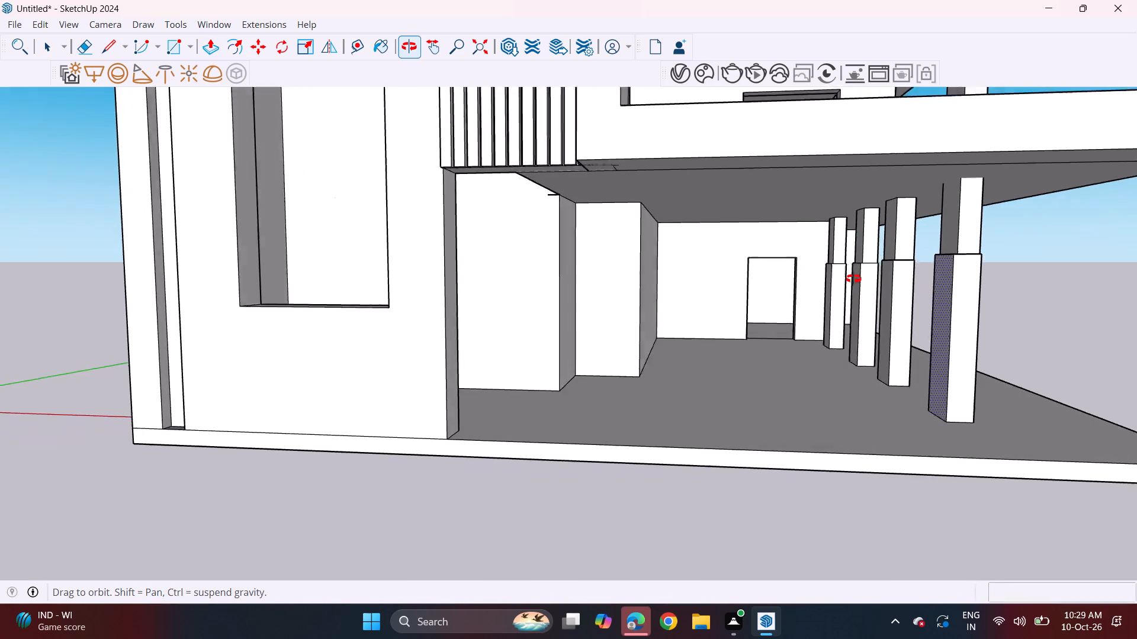
{"action": "middle_click_drag", "start_coordinate": [853, 279], "coordinate": [852, 279]}
{"action": "scroll", "coordinate": [759, 267], "scroll_direction": "down", "scroll_amount": 3}
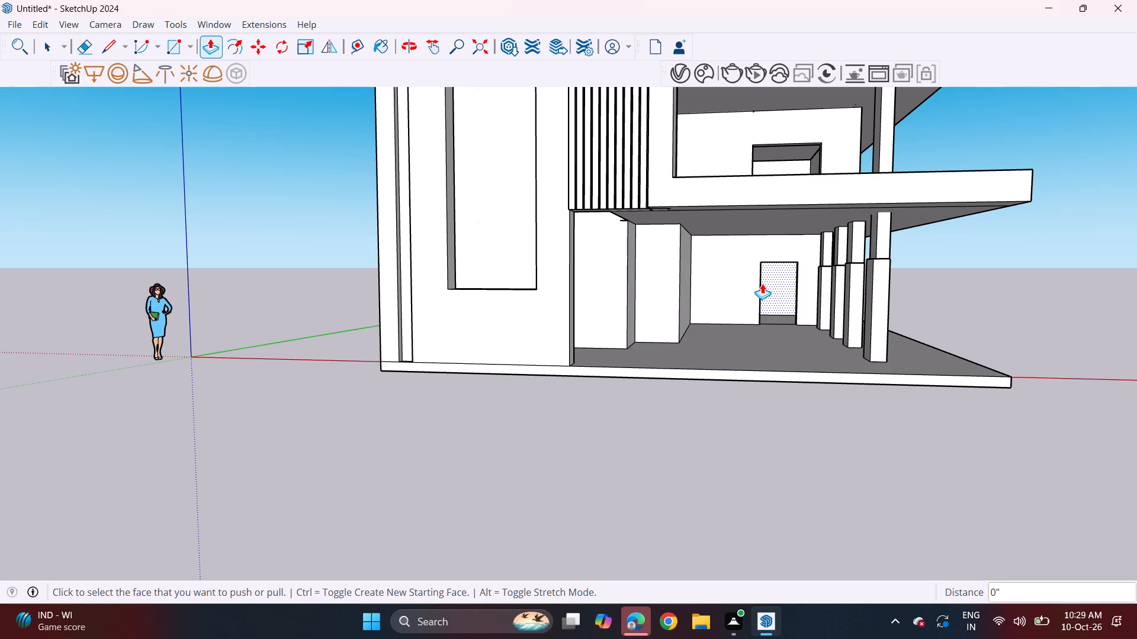
{"action": "middle_click_drag", "start_coordinate": [645, 235], "coordinate": [661, 289]}
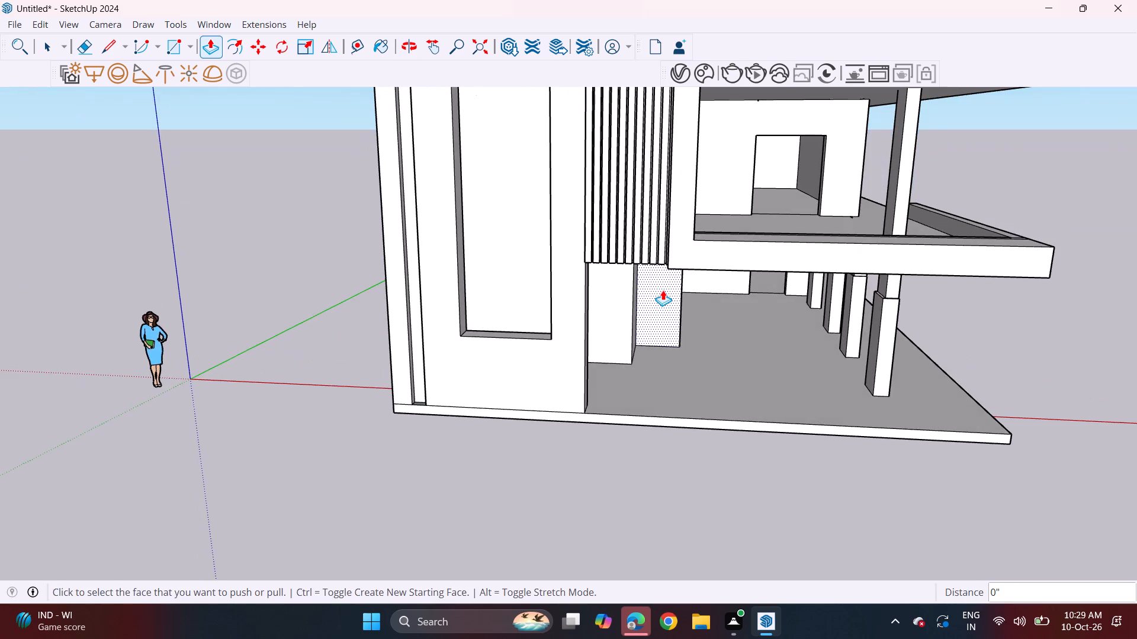
{"action": "scroll", "coordinate": [663, 289], "scroll_direction": "down", "scroll_amount": 3}
{"action": "middle_click_drag", "start_coordinate": [734, 312], "coordinate": [564, 338], "text": "shift"}
{"action": "middle_click_drag", "start_coordinate": [550, 341], "coordinate": [575, 321]}
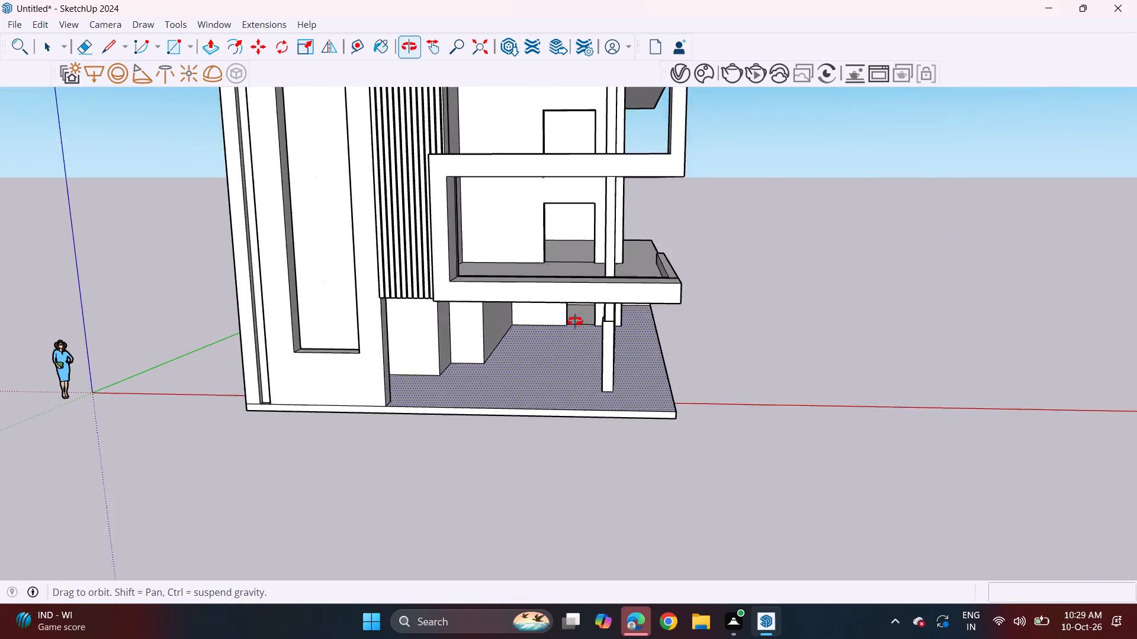
{"action": "middle_click_drag", "start_coordinate": [575, 321], "coordinate": [602, 304]}
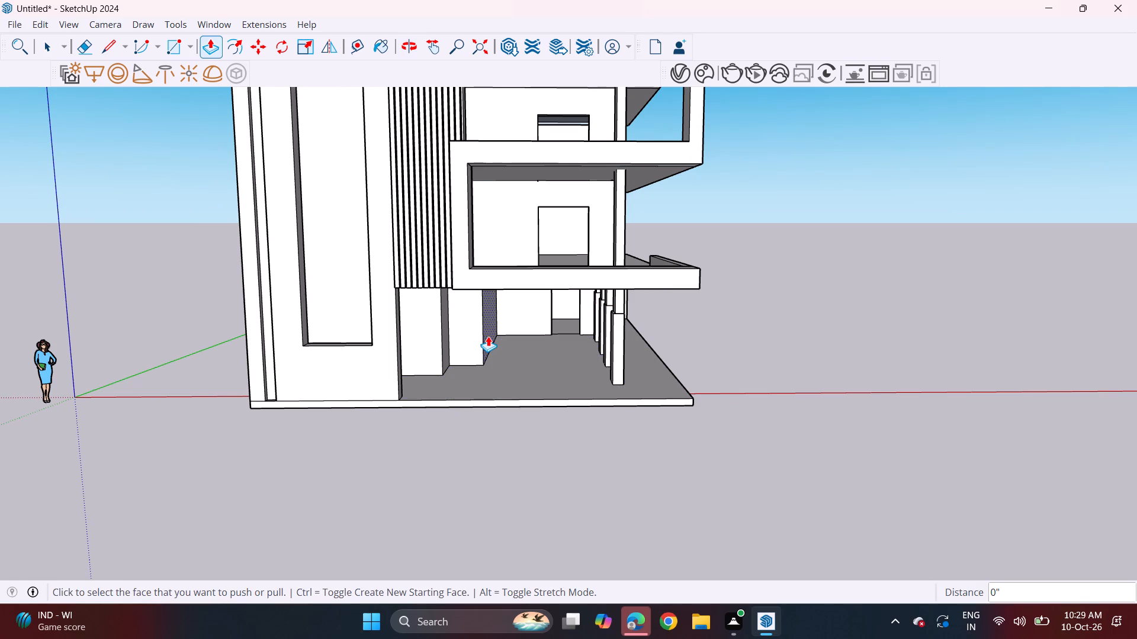
{"action": "middle_click_drag", "start_coordinate": [462, 359], "coordinate": [487, 200]}
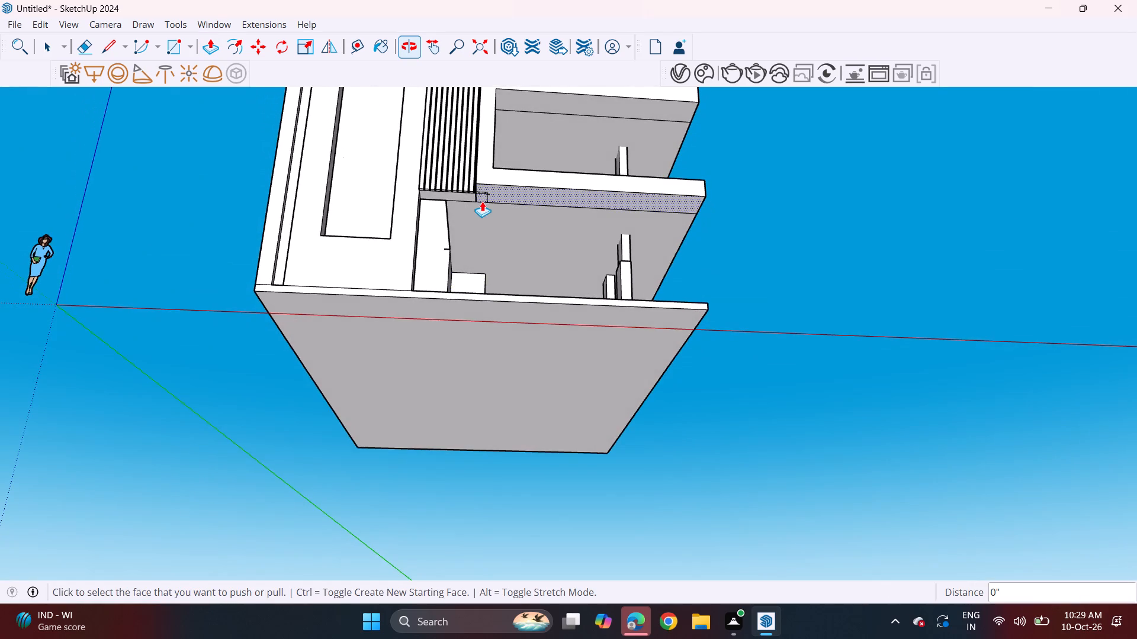
{"action": "scroll", "coordinate": [482, 201], "scroll_direction": "up", "scroll_amount": 10}
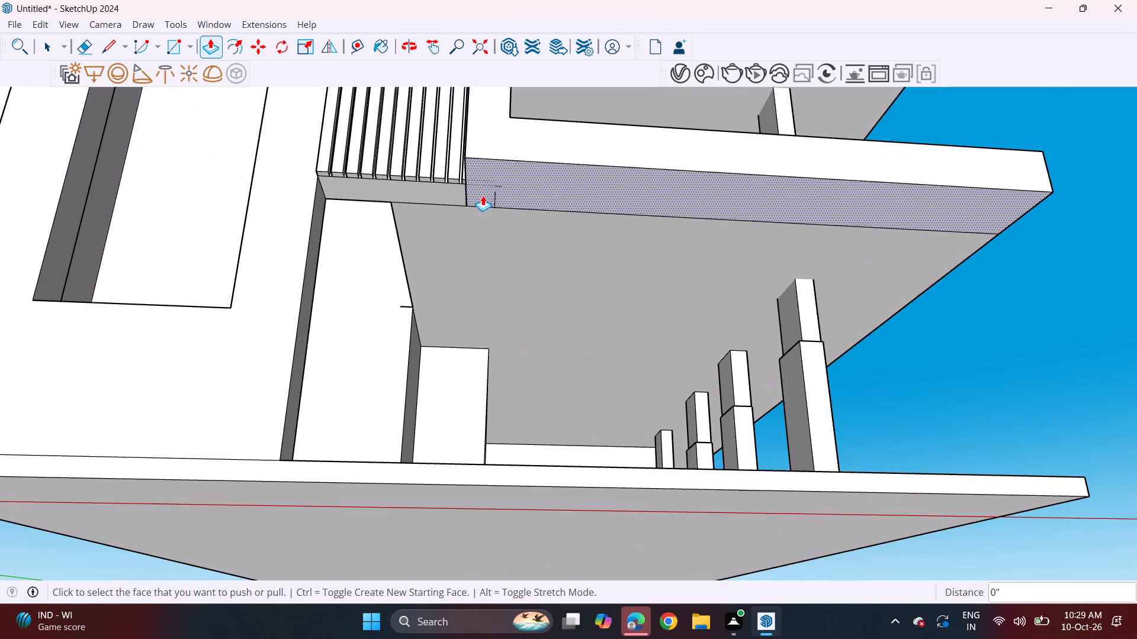
{"action": "scroll", "coordinate": [483, 195], "scroll_direction": "up", "scroll_amount": 4}
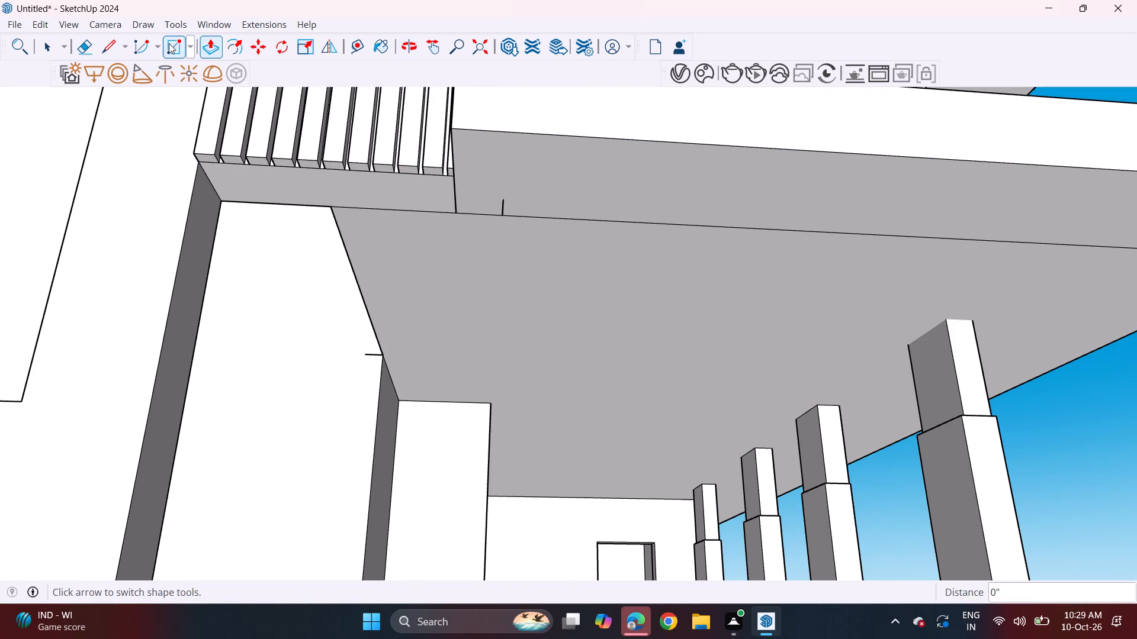
{"action": "left_click", "coordinate": [169, 43]}
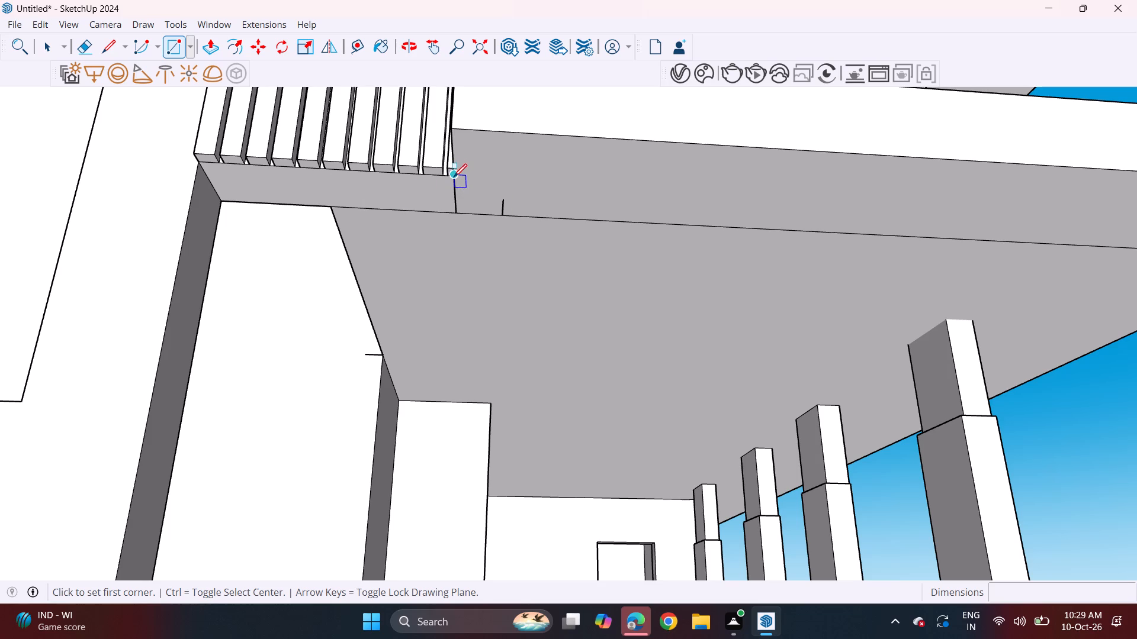
{"action": "left_click", "coordinate": [454, 177]}
{"action": "left_click", "coordinate": [499, 214]}
Extend the rectangle beneath the louvres with a thin rectangle about 1/4" by 1' 6", erasing the dividing edge between them.
{"action": "scroll", "coordinate": [461, 260], "scroll_direction": "down", "scroll_amount": 2}
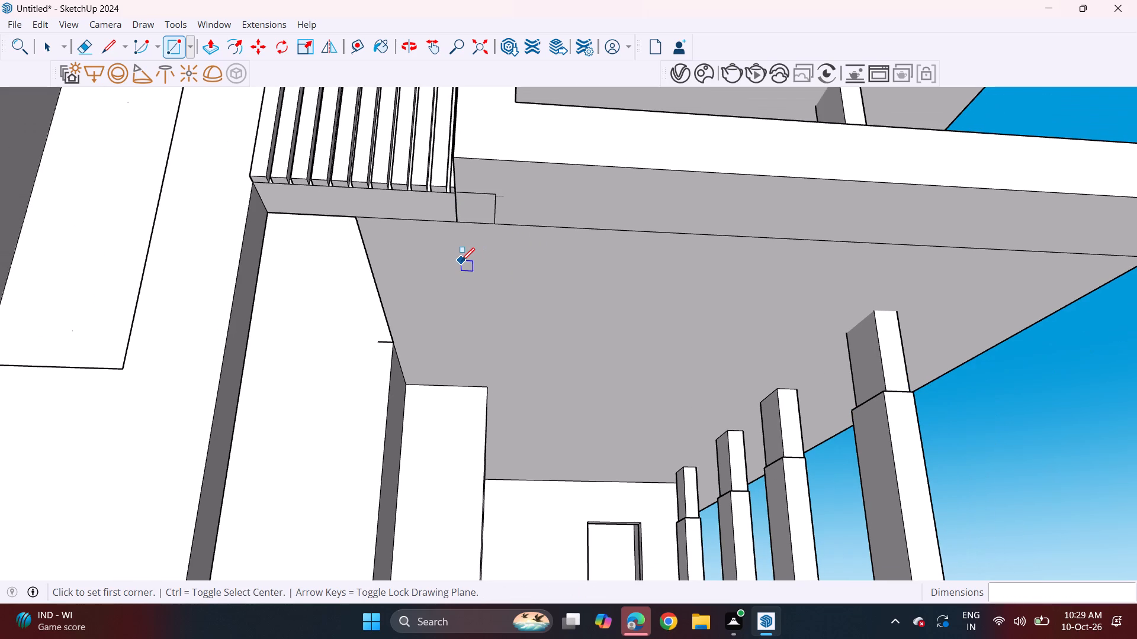
{"action": "middle_click_drag", "start_coordinate": [461, 281], "coordinate": [455, 346]}
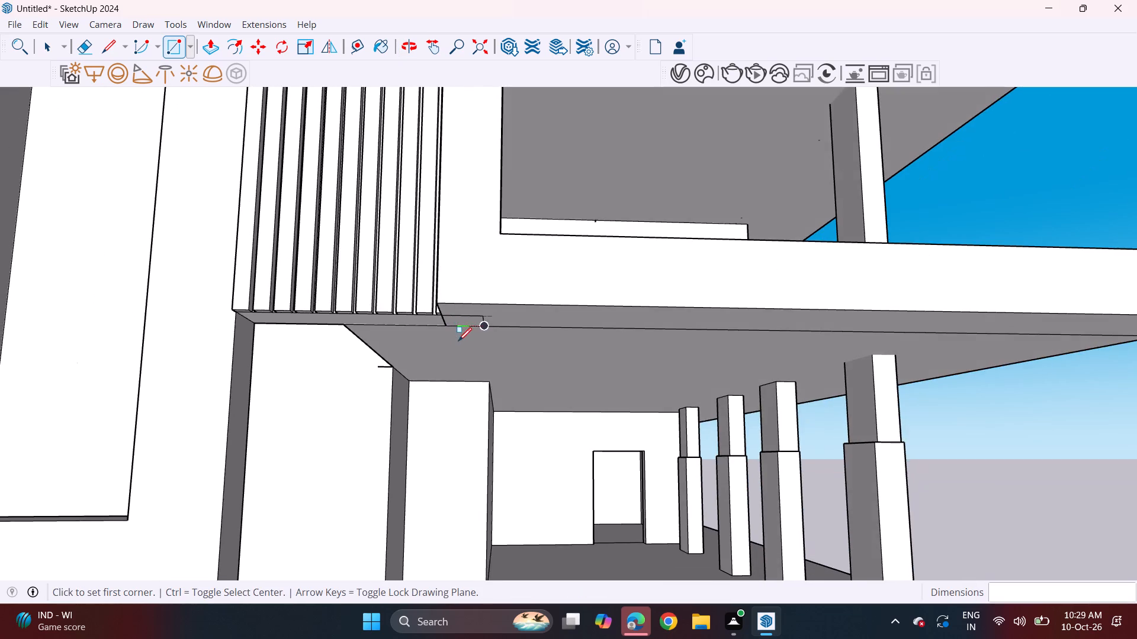
{"action": "scroll", "coordinate": [458, 341], "scroll_direction": "down", "scroll_amount": 5}
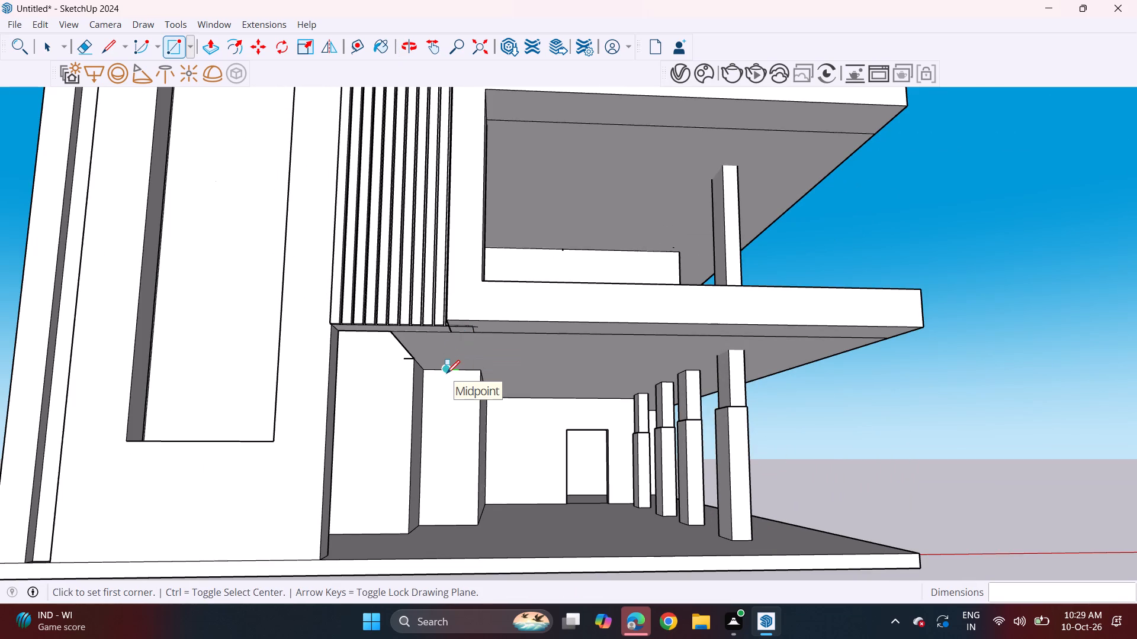
{"action": "middle_click_drag", "start_coordinate": [445, 367], "coordinate": [478, 327]}
{"action": "scroll", "coordinate": [480, 273], "scroll_direction": "up", "scroll_amount": 6}
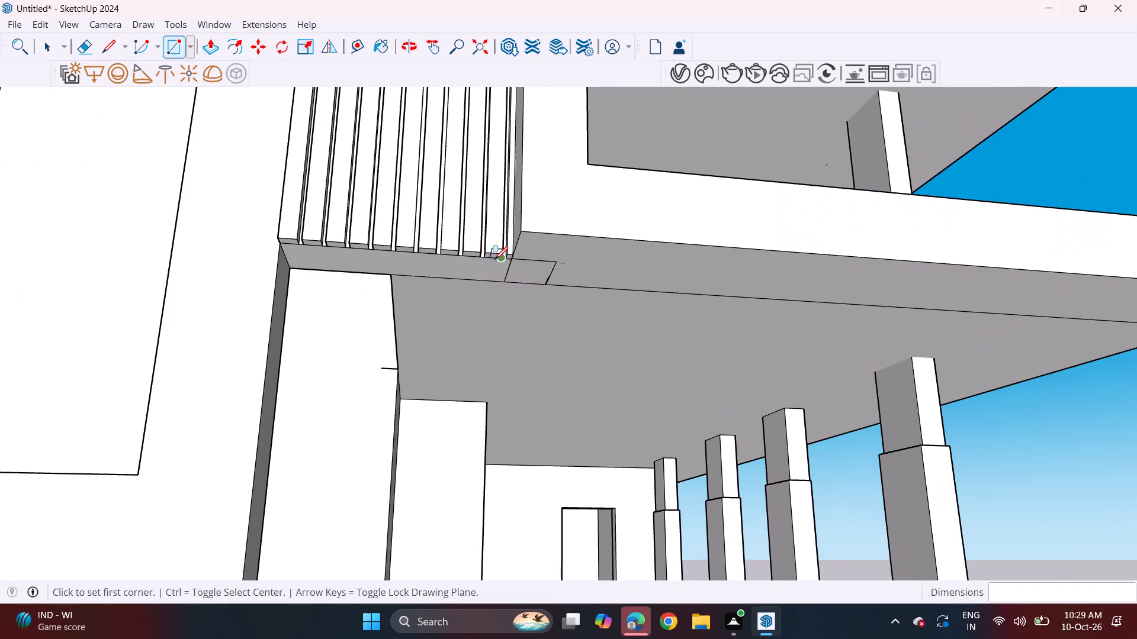
{"action": "left_click", "coordinate": [488, 262]}
{"action": "left_click", "coordinate": [480, 282]}
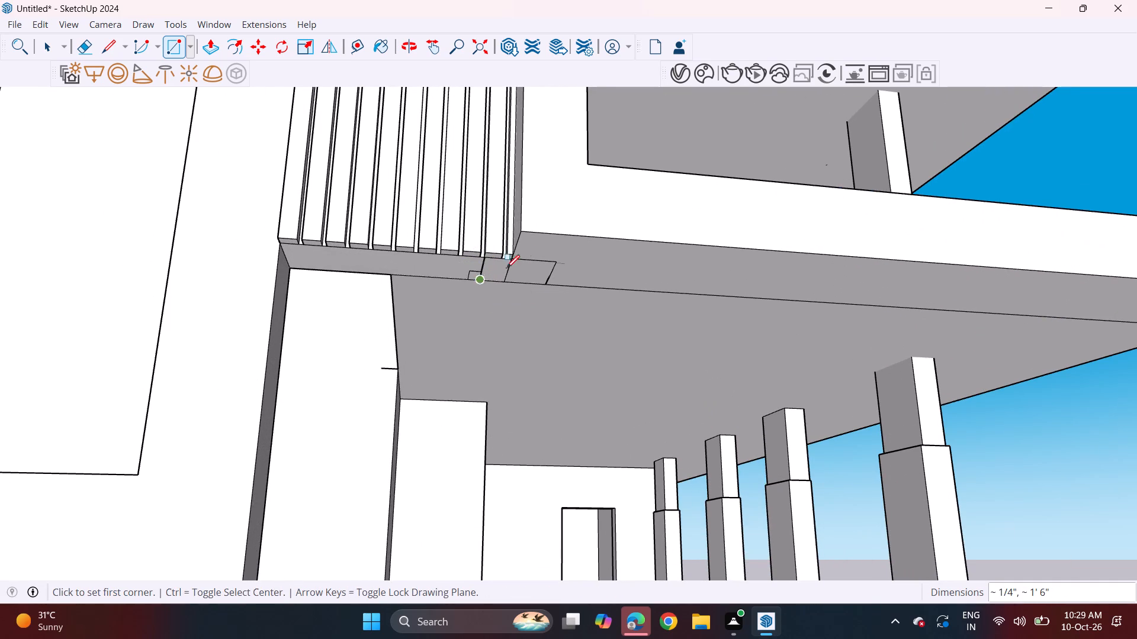
{"action": "left_click", "coordinate": [84, 49]}
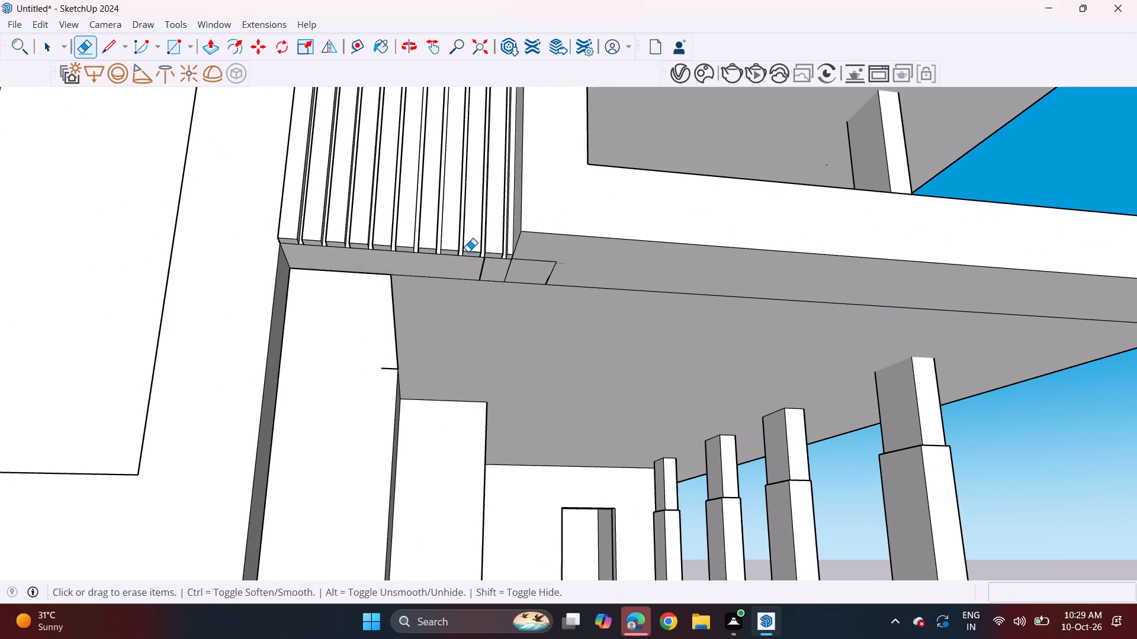
{"action": "left_click", "coordinate": [506, 270]}
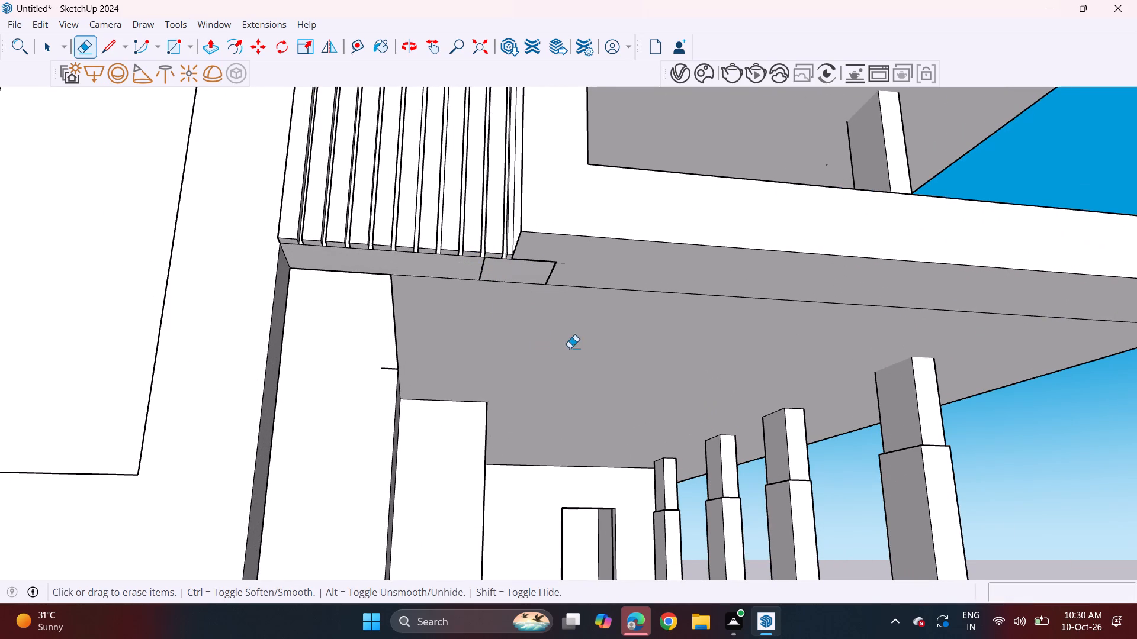
Extrude the merged rectangle about 10' 5/16" down to the ground-floor slab as a column beneath the louvres' end.
{"action": "scroll", "coordinate": [529, 291], "scroll_direction": "down", "scroll_amount": 4}
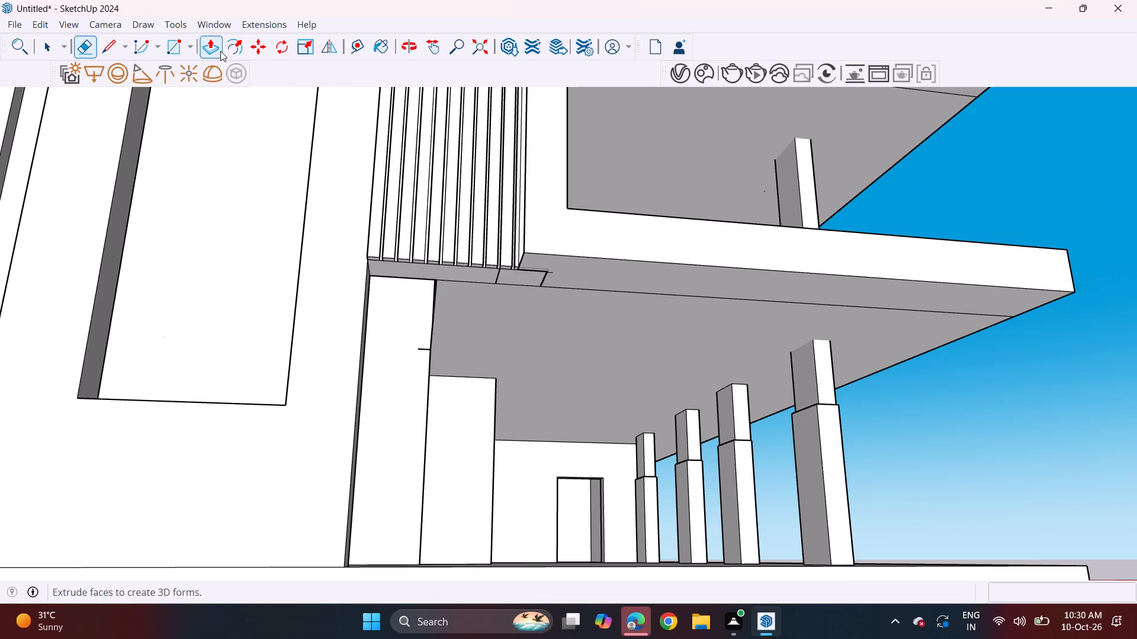
{"action": "left_click", "coordinate": [220, 51]}
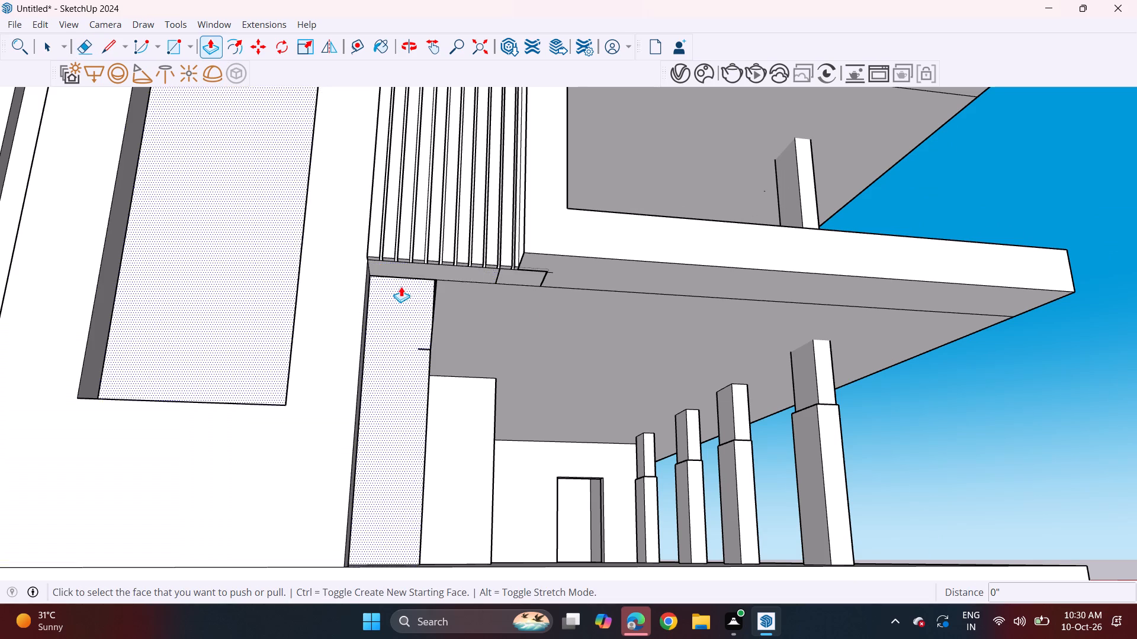
{"action": "left_click", "coordinate": [507, 279]}
{"action": "scroll", "coordinate": [499, 348], "scroll_direction": "down", "scroll_amount": 3}
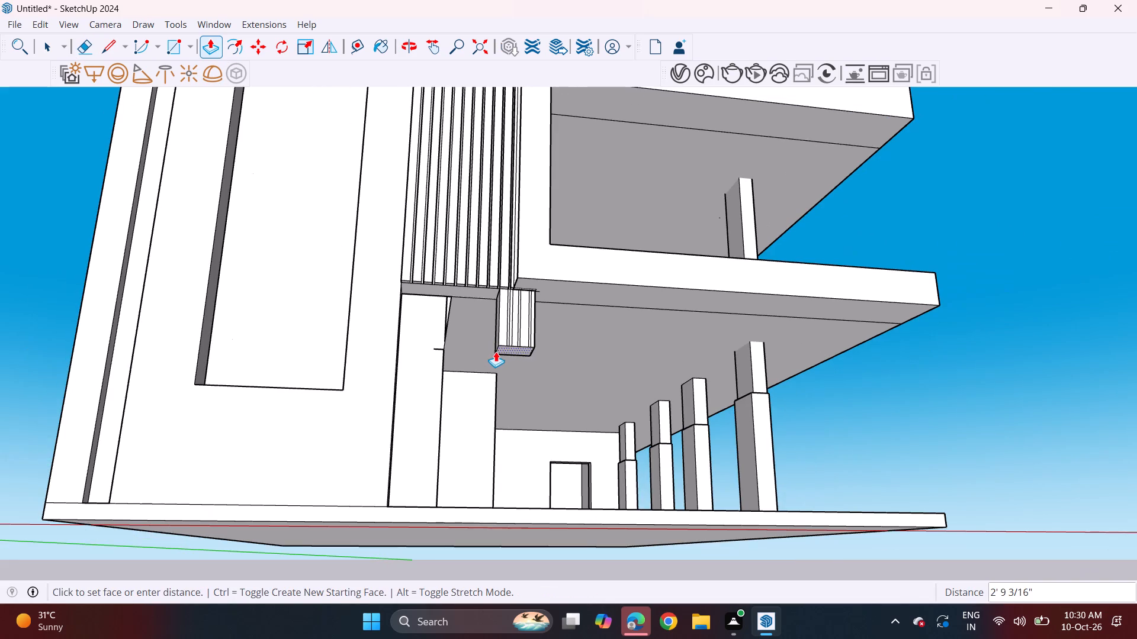
{"action": "middle_click_drag", "start_coordinate": [468, 526], "coordinate": [457, 573]}
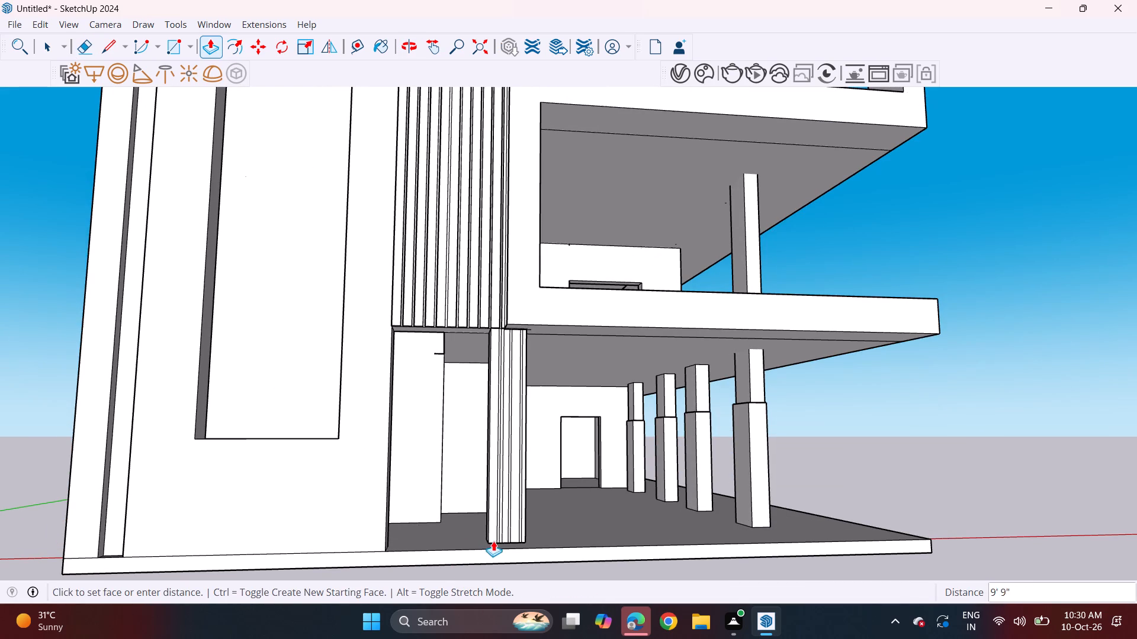
{"action": "left_click", "coordinate": [452, 550]}
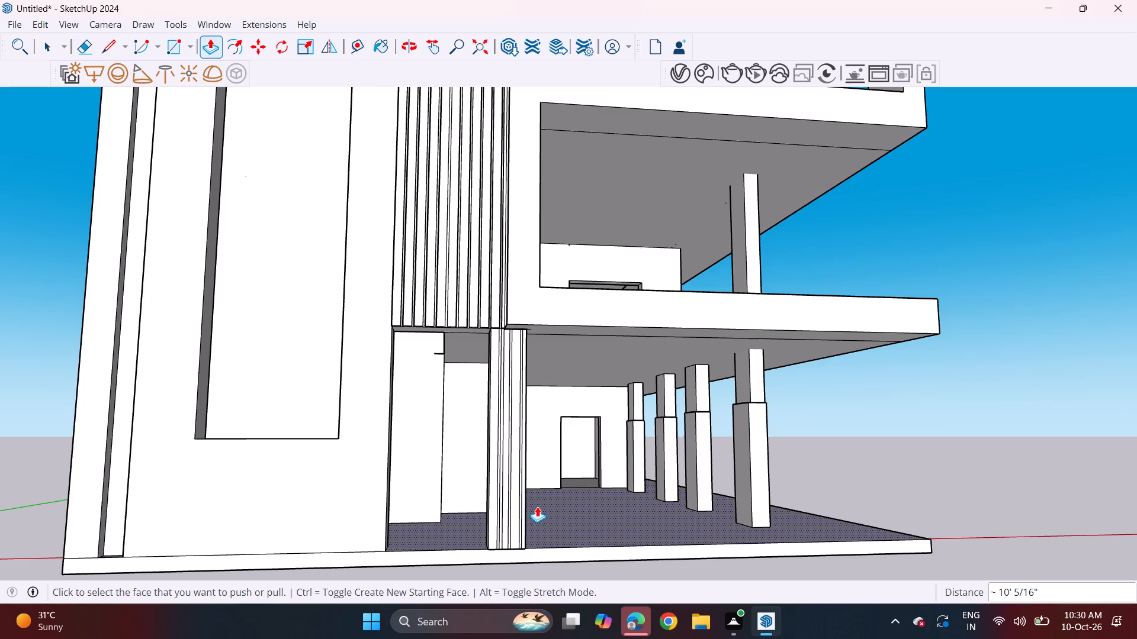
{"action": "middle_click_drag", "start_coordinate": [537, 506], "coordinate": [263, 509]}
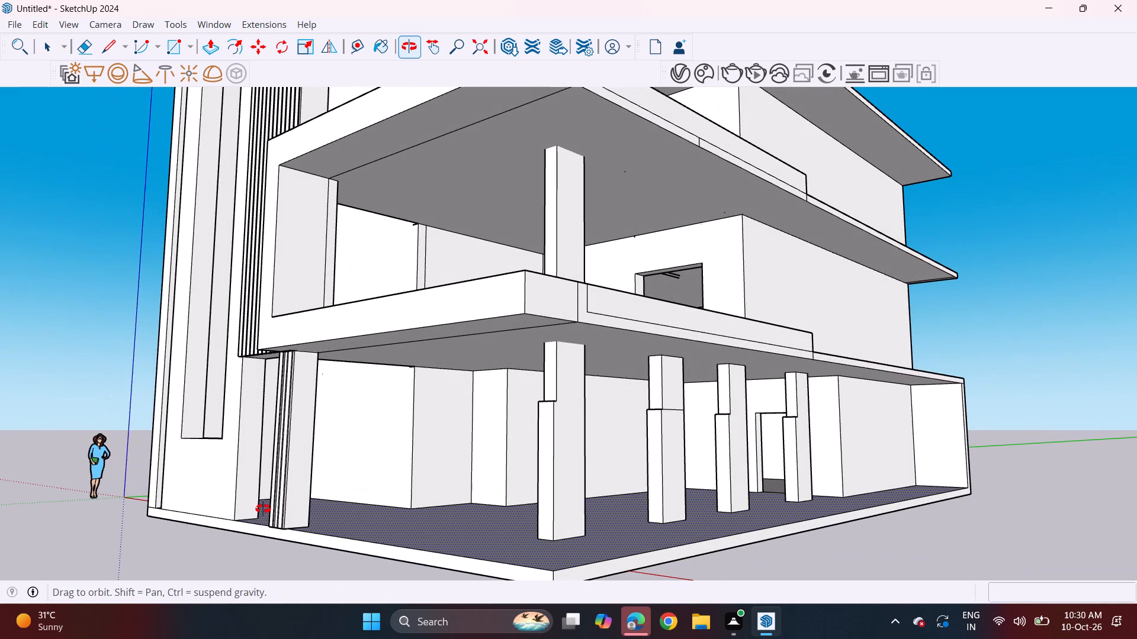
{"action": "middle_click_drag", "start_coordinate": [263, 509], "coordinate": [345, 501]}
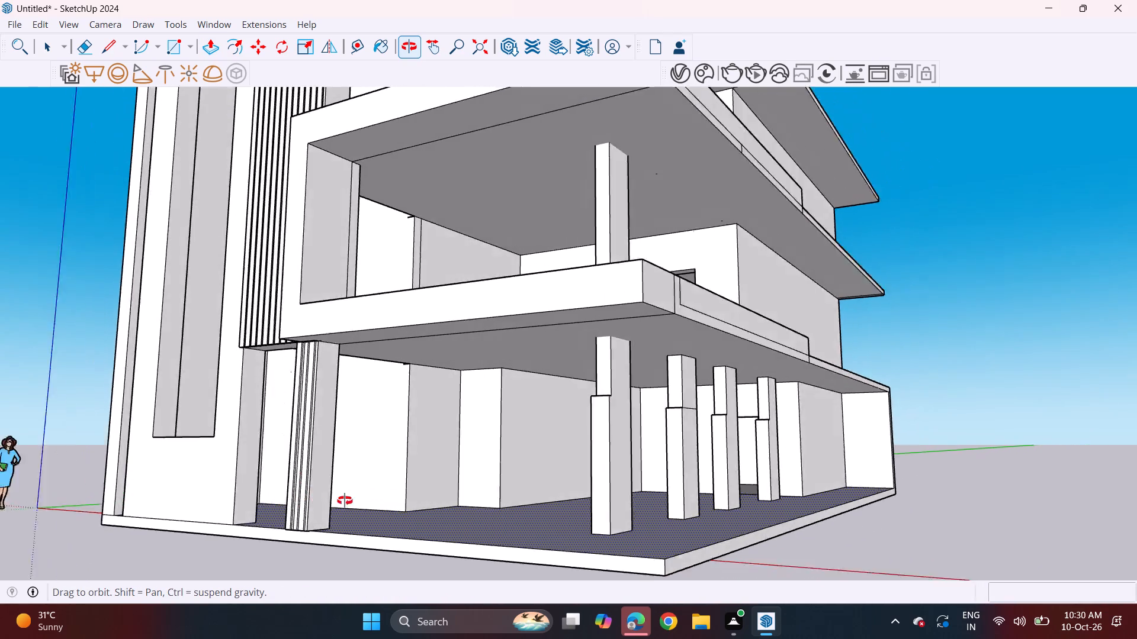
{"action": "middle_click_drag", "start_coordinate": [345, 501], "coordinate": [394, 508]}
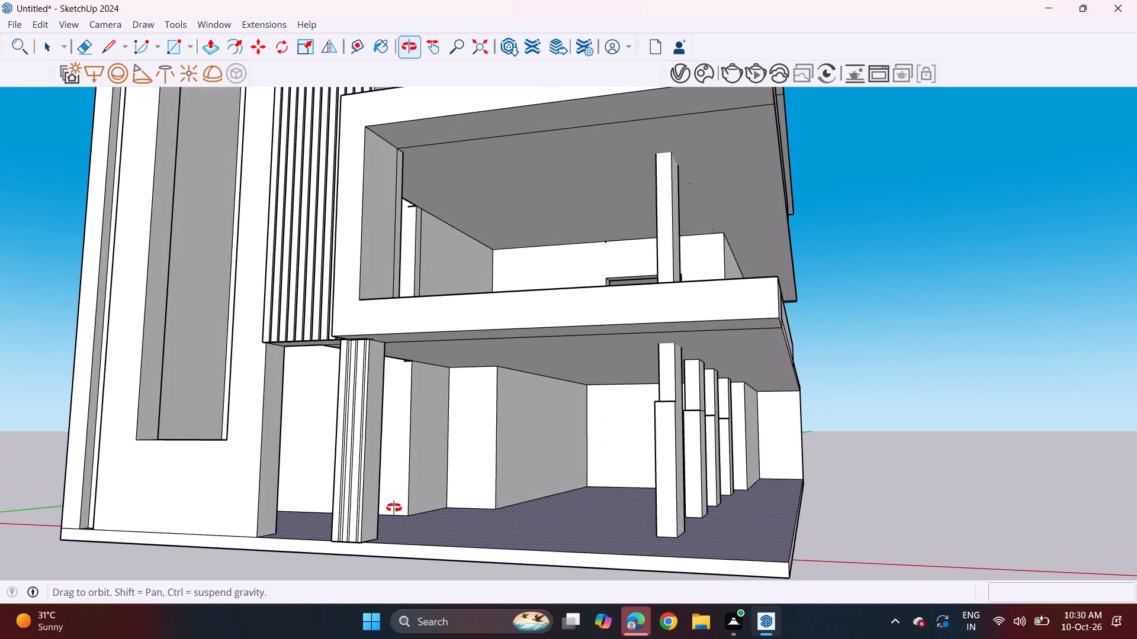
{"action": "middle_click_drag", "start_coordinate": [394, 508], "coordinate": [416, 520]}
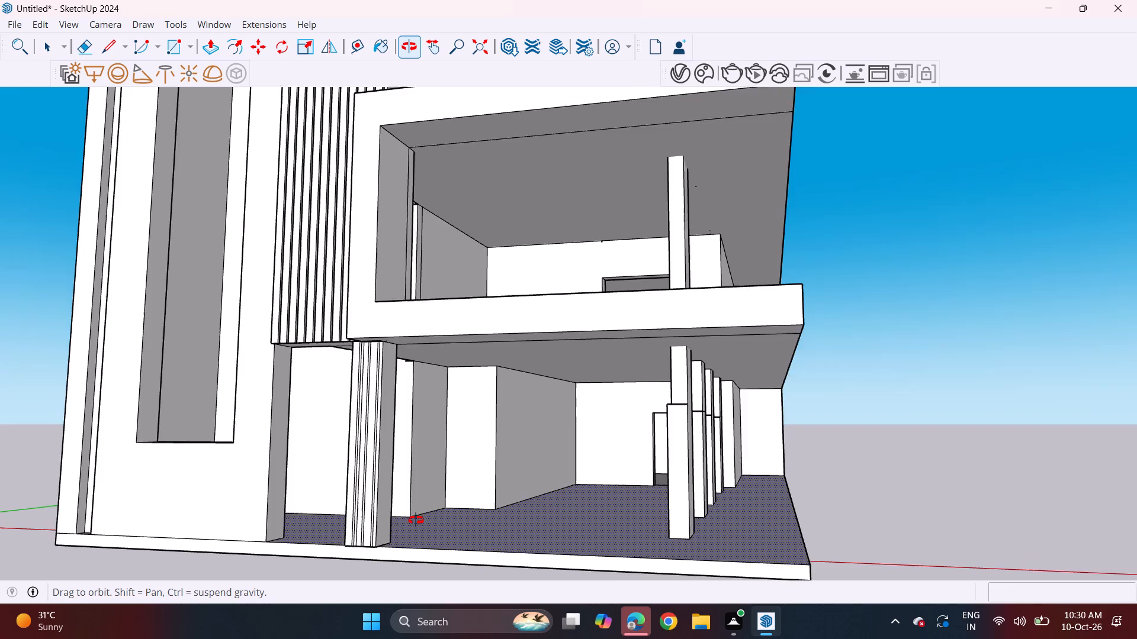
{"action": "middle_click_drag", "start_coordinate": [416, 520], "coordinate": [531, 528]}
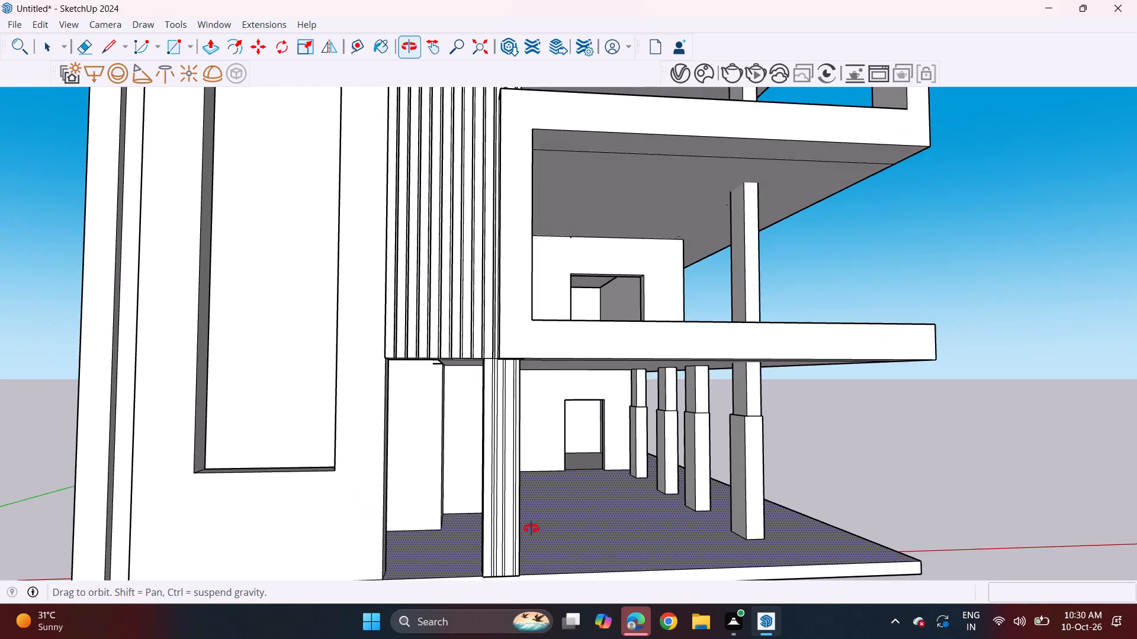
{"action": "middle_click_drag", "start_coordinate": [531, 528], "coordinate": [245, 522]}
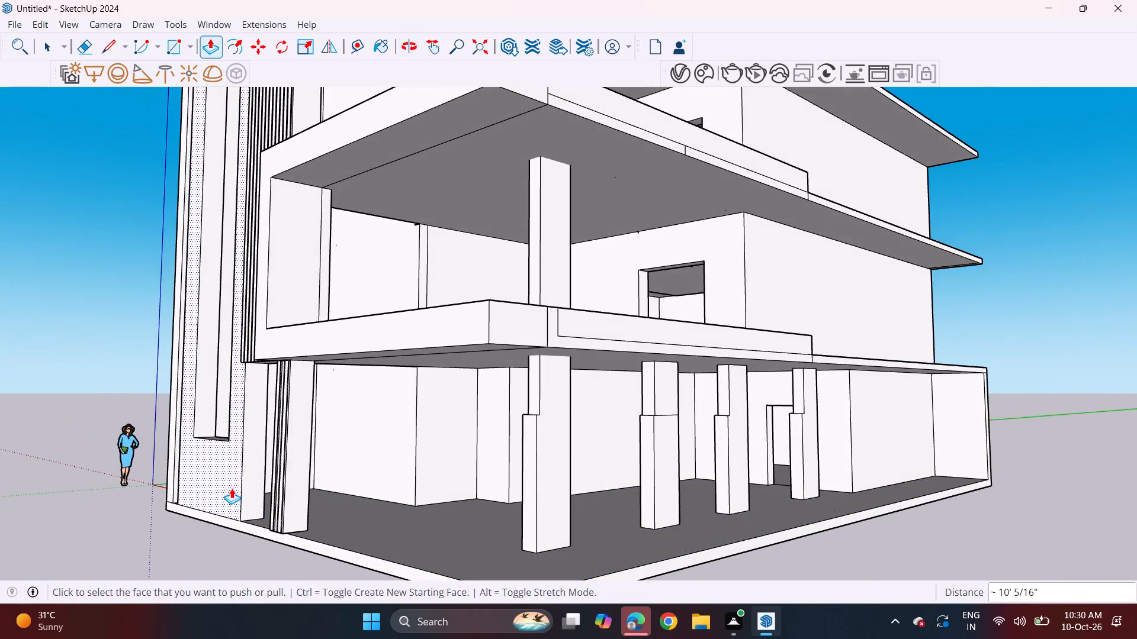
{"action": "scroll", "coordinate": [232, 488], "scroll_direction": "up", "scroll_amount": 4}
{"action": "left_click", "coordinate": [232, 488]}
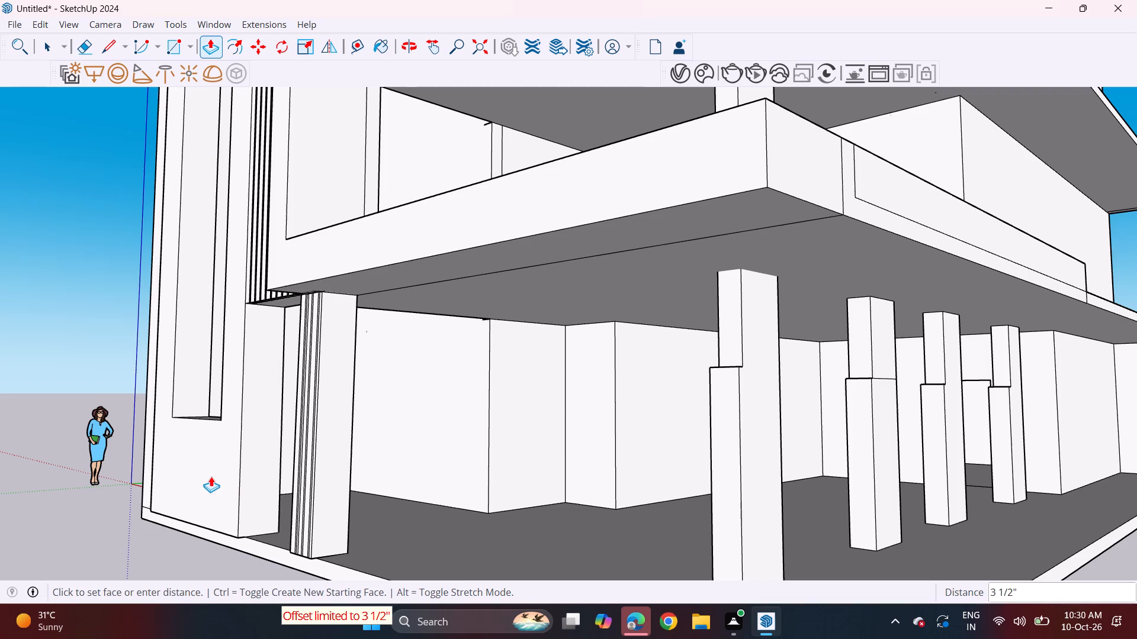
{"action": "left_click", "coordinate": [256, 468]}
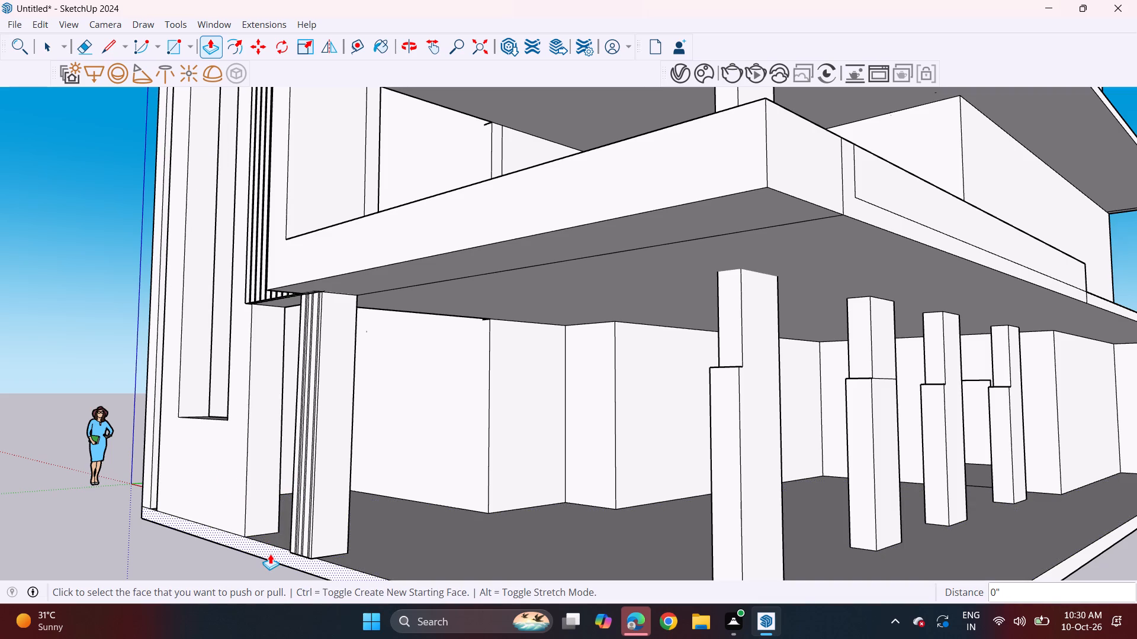
Pull the ground-floor slab's front edge face outward by 1' 6 1/4".
{"action": "left_click", "coordinate": [270, 554]}
{"action": "left_click", "coordinate": [233, 567]}
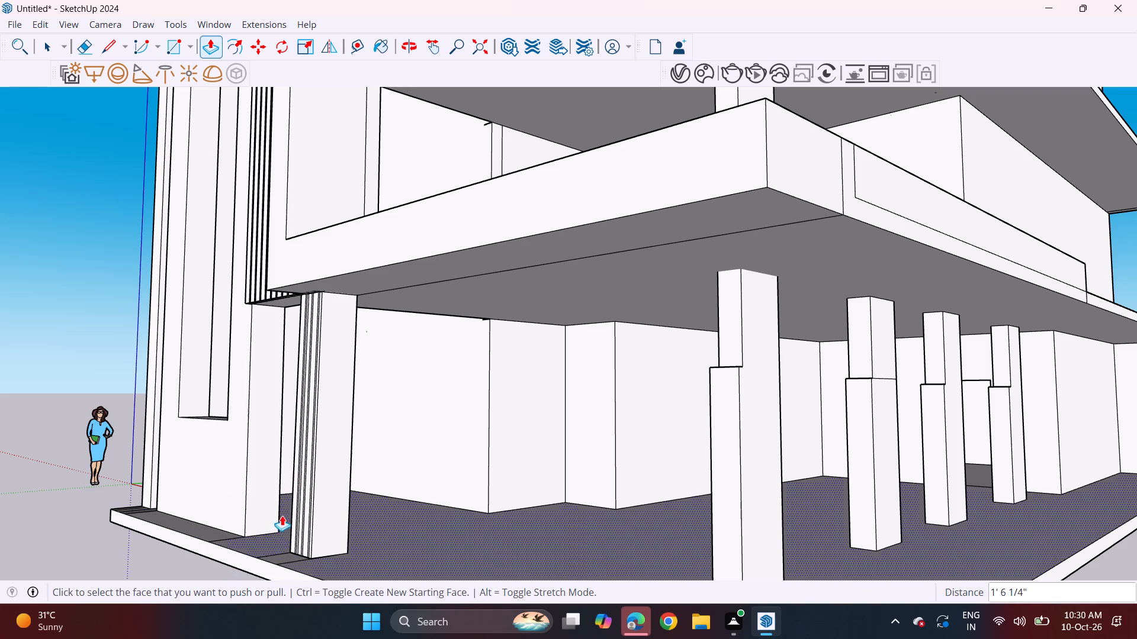
Erase the extra vertical edges on the front face of the column beneath the louvres.
{"action": "middle_click_drag", "start_coordinate": [284, 506], "coordinate": [395, 524]}
{"action": "scroll", "coordinate": [404, 500], "scroll_direction": "up", "scroll_amount": 7}
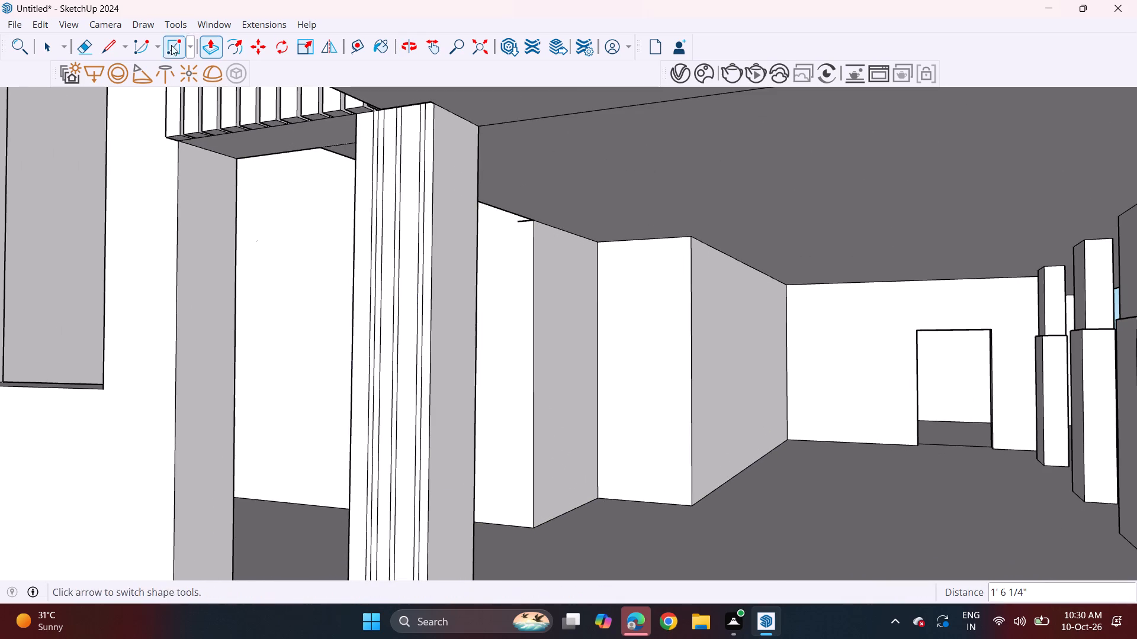
{"action": "left_click", "coordinate": [83, 46]}
{"action": "left_click_drag", "start_coordinate": [358, 248], "coordinate": [378, 258]}
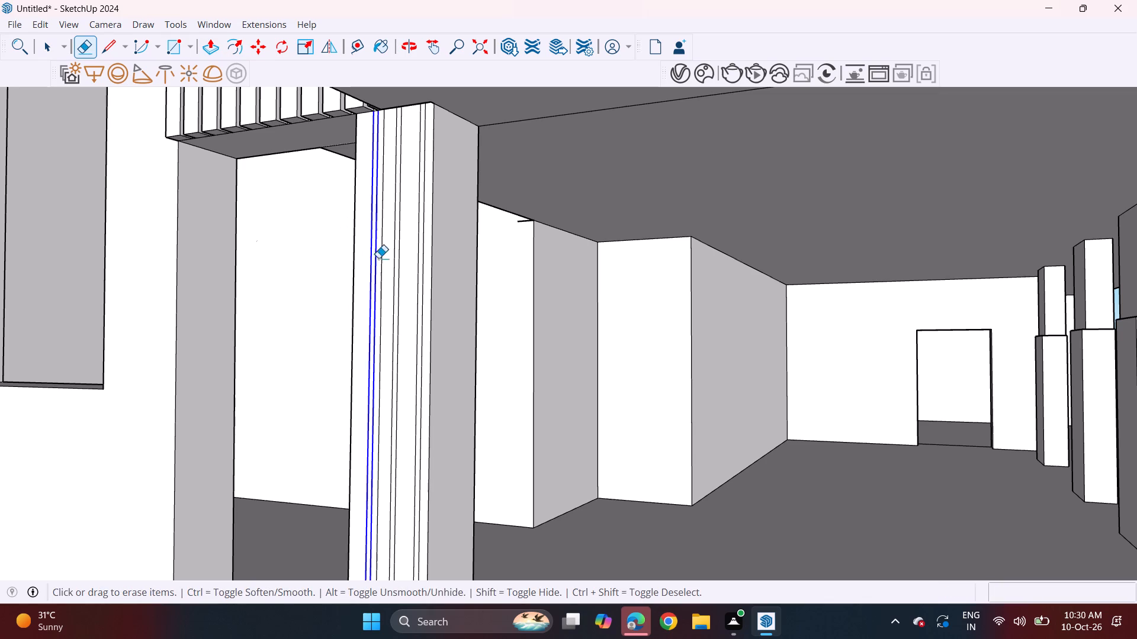
{"action": "left_click_drag", "start_coordinate": [378, 258], "coordinate": [423, 281]}
Pull the front face of the column beneath the louvres forward about 1' 4 1/16" to the slab's front edge.
{"action": "scroll", "coordinate": [395, 293], "scroll_direction": "down", "scroll_amount": 7}
{"action": "middle_click_drag", "start_coordinate": [343, 315], "coordinate": [374, 324]}
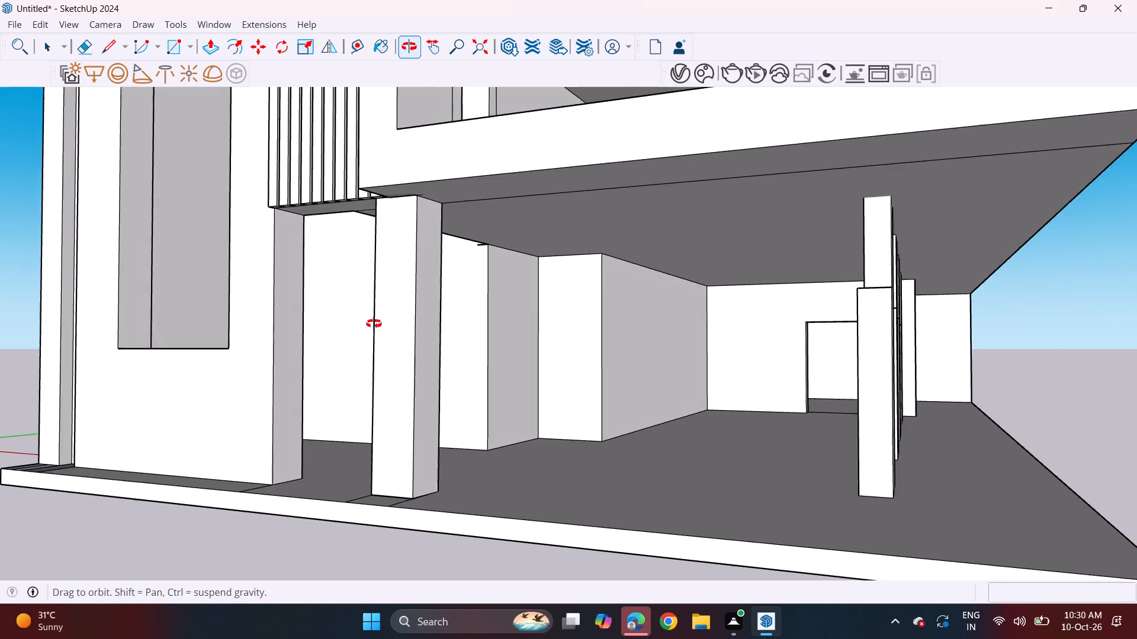
{"action": "middle_click_drag", "start_coordinate": [374, 324], "coordinate": [400, 338]}
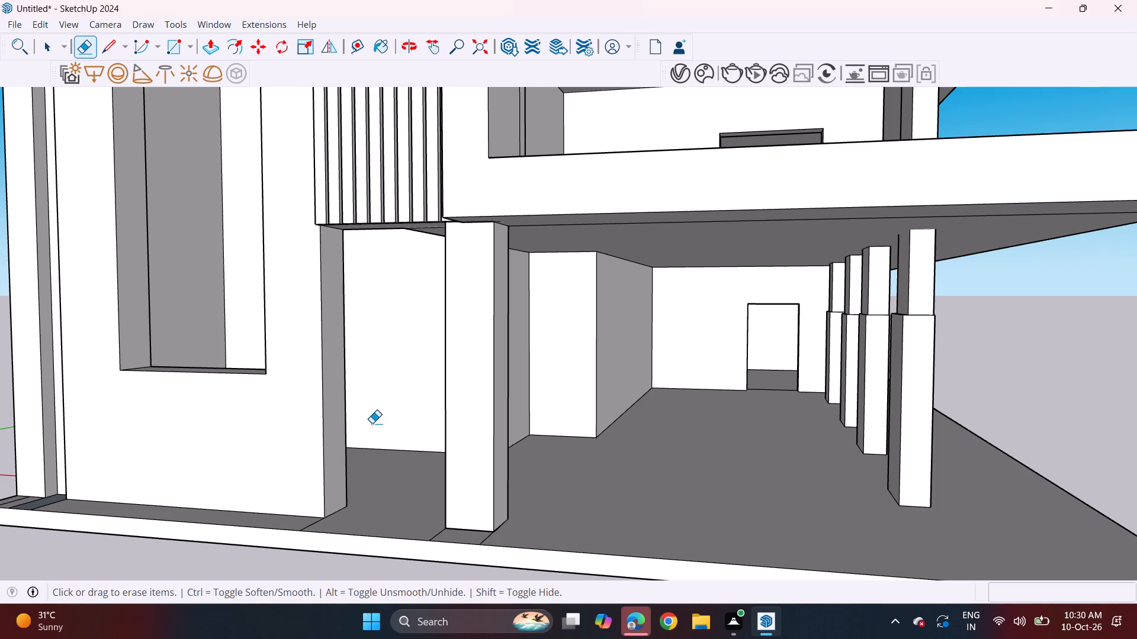
{"action": "left_click", "coordinate": [212, 49]}
{"action": "left_click", "coordinate": [468, 465]}
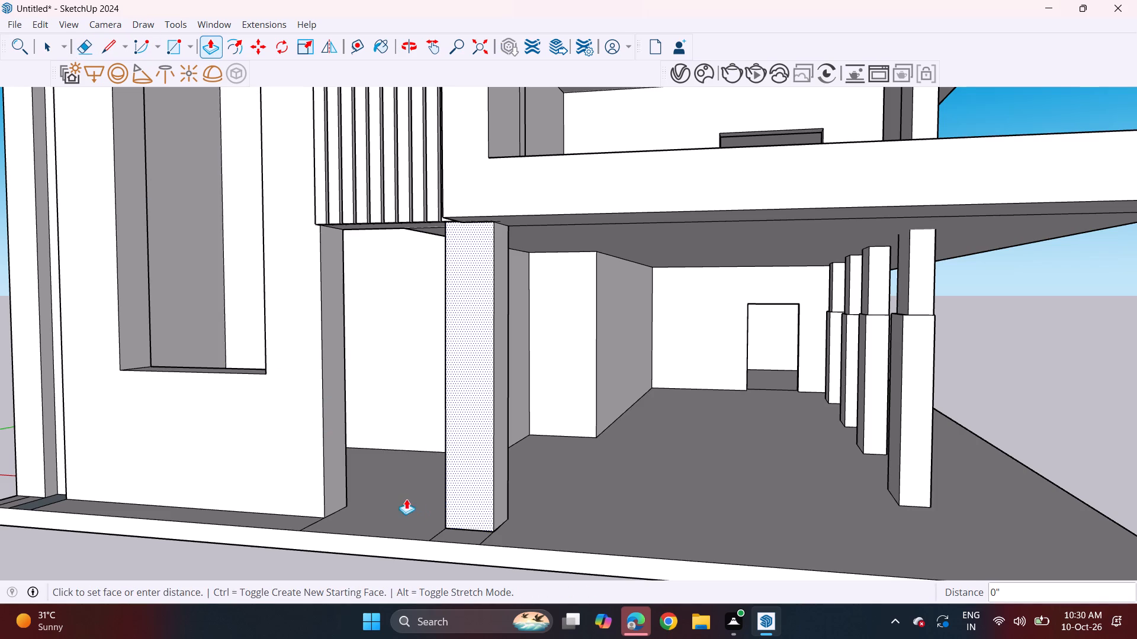
{"action": "left_click", "coordinate": [474, 494]}
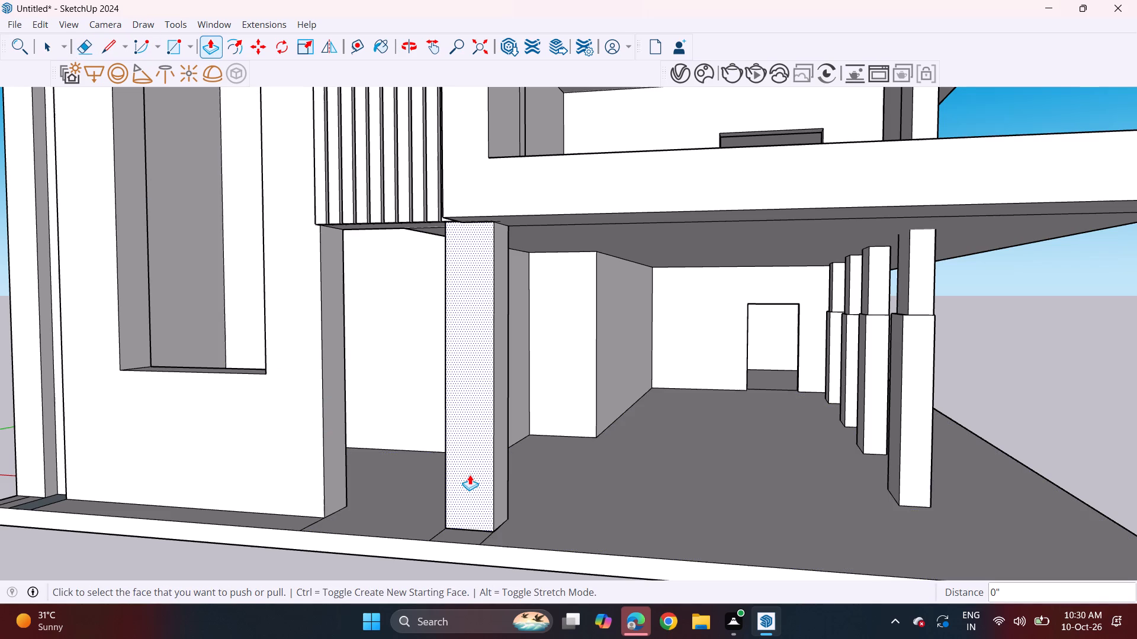
{"action": "left_click", "coordinate": [470, 475]}
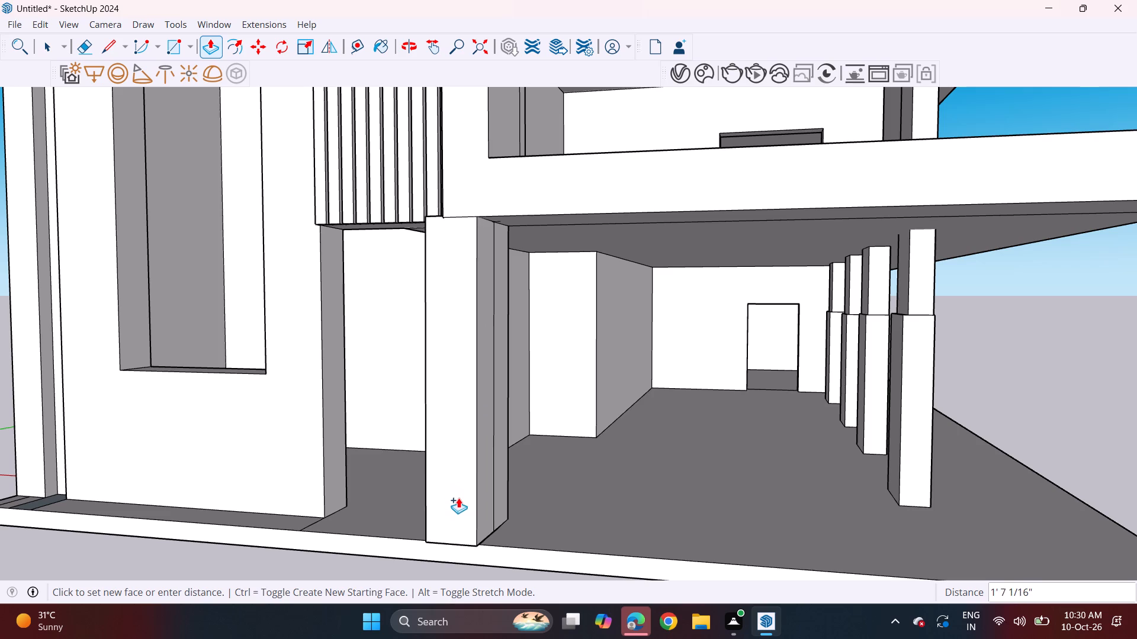
{"action": "left_click", "coordinate": [529, 546]}
Erase the leftover dividing lines on the ground-floor slab's top surface in front of the wall.
{"action": "middle_click_drag", "start_coordinate": [508, 537], "coordinate": [567, 515]}
{"action": "scroll", "coordinate": [570, 480], "scroll_direction": "down", "scroll_amount": 4}
{"action": "middle_click_drag", "start_coordinate": [507, 461], "coordinate": [550, 462]}
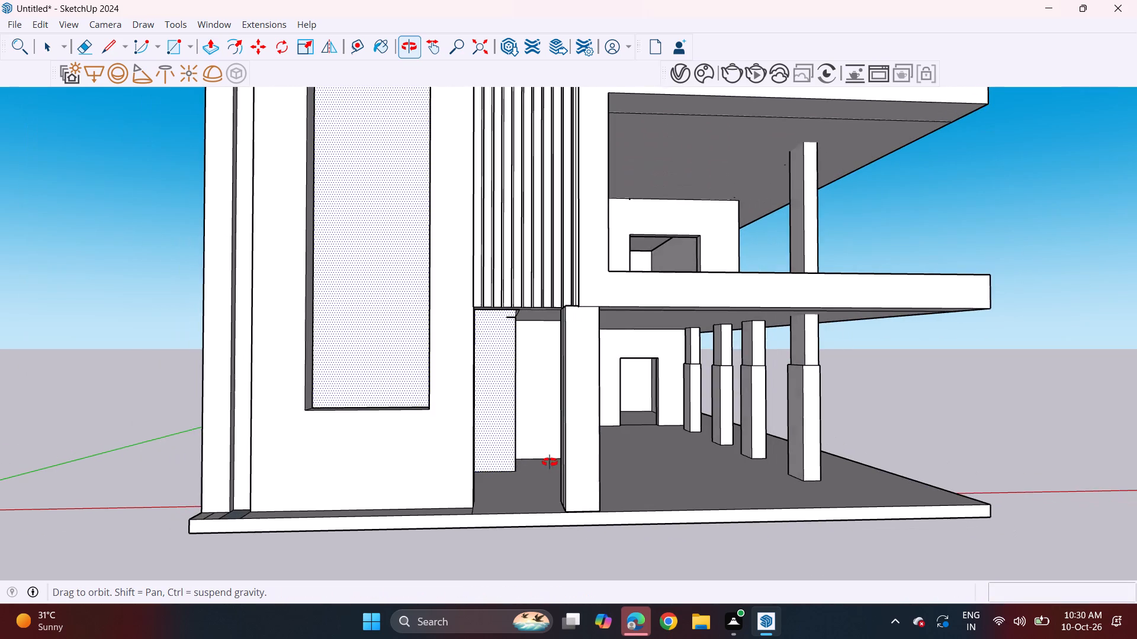
{"action": "middle_click_drag", "start_coordinate": [550, 462], "coordinate": [526, 456]}
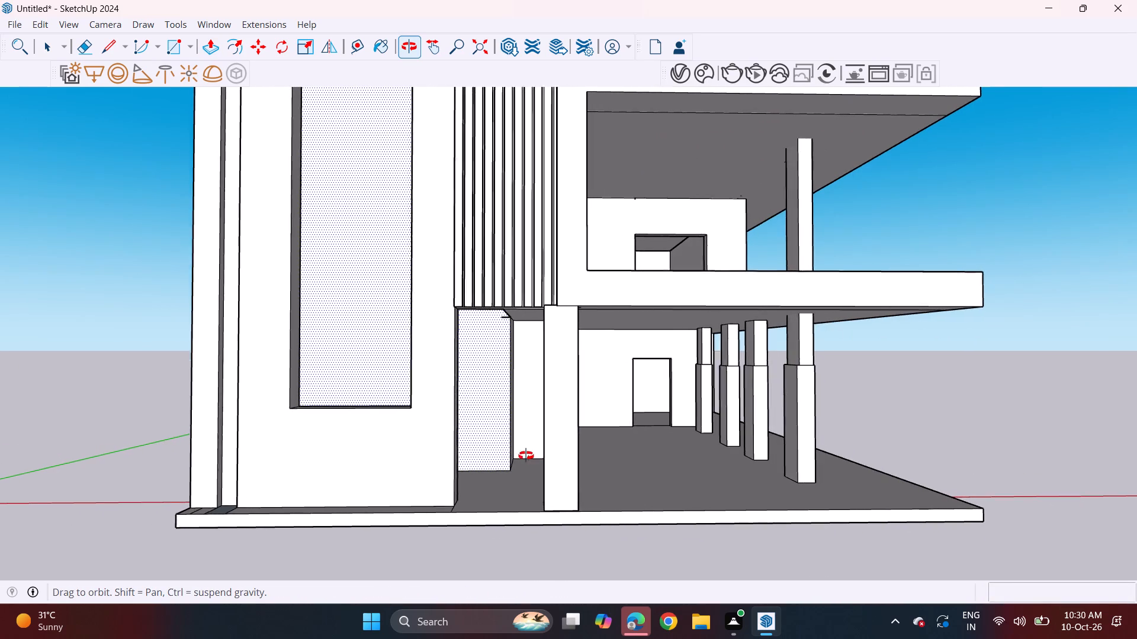
{"action": "middle_click_drag", "start_coordinate": [526, 456], "coordinate": [522, 447]}
{"action": "scroll", "coordinate": [524, 443], "scroll_direction": "down", "scroll_amount": 3}
{"action": "middle_click_drag", "start_coordinate": [498, 450], "coordinate": [512, 457]}
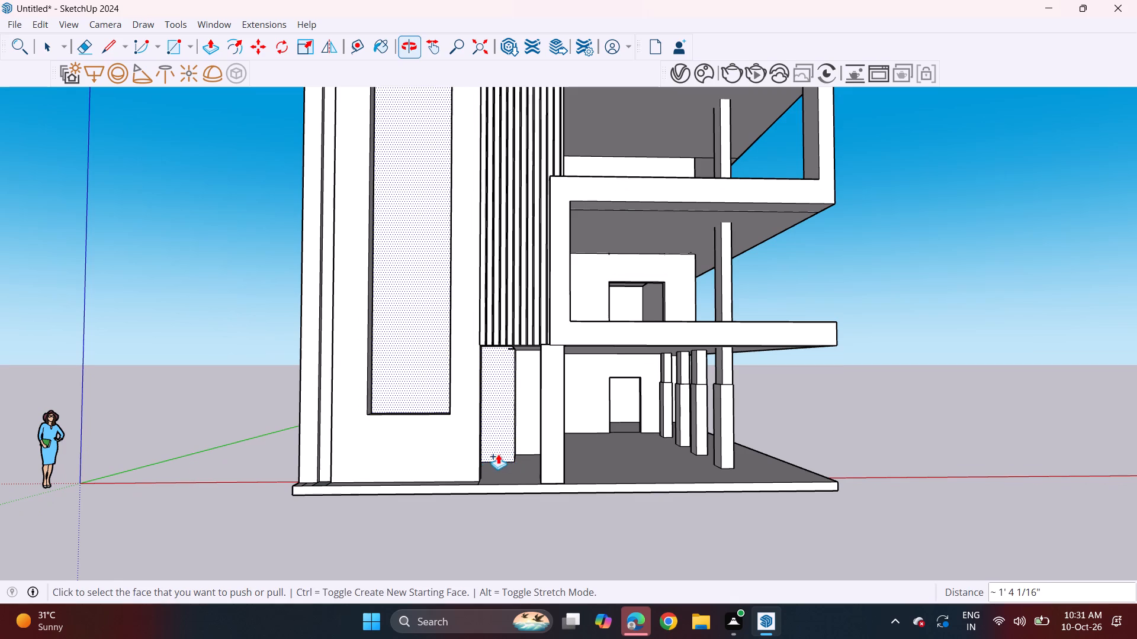
{"action": "middle_click_drag", "start_coordinate": [437, 451], "coordinate": [629, 510]}
{"action": "left_click", "coordinate": [85, 43]}
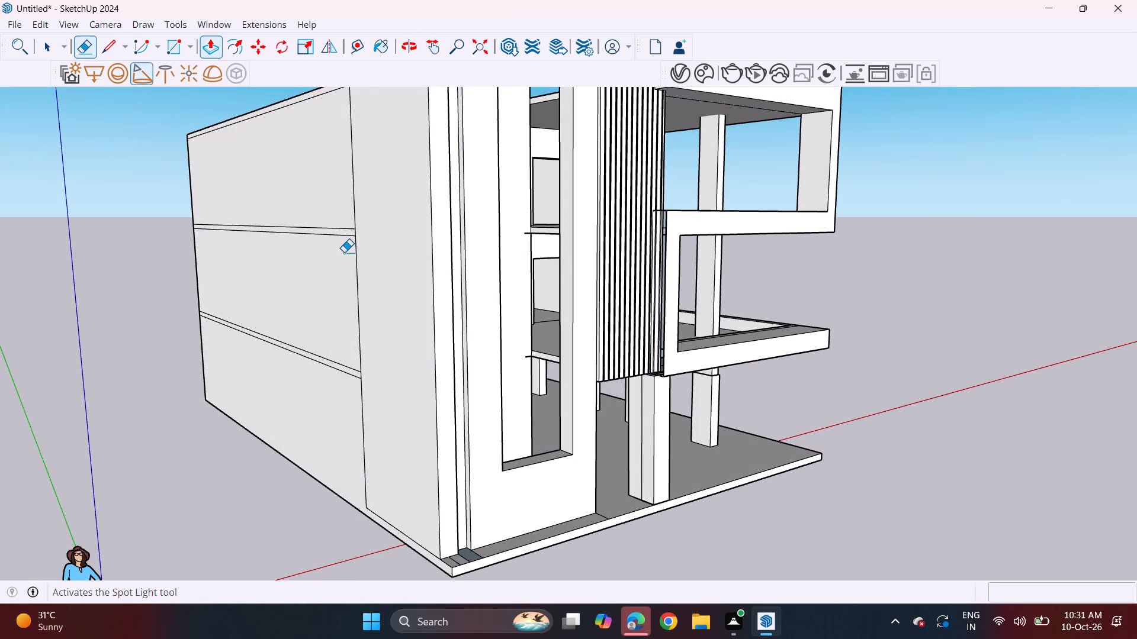
{"action": "scroll", "coordinate": [490, 544], "scroll_direction": "up", "scroll_amount": 4}
{"action": "left_click", "coordinate": [477, 554]}
{"action": "left_click_drag", "start_coordinate": [473, 557], "coordinate": [464, 563]}
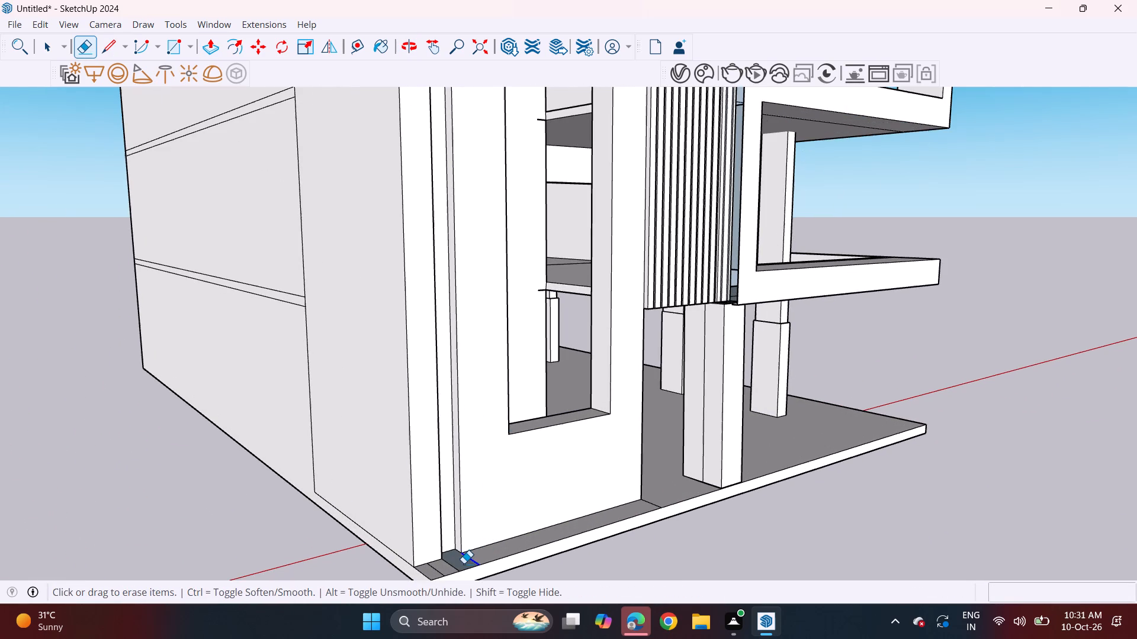
{"action": "left_click", "coordinate": [452, 569]}
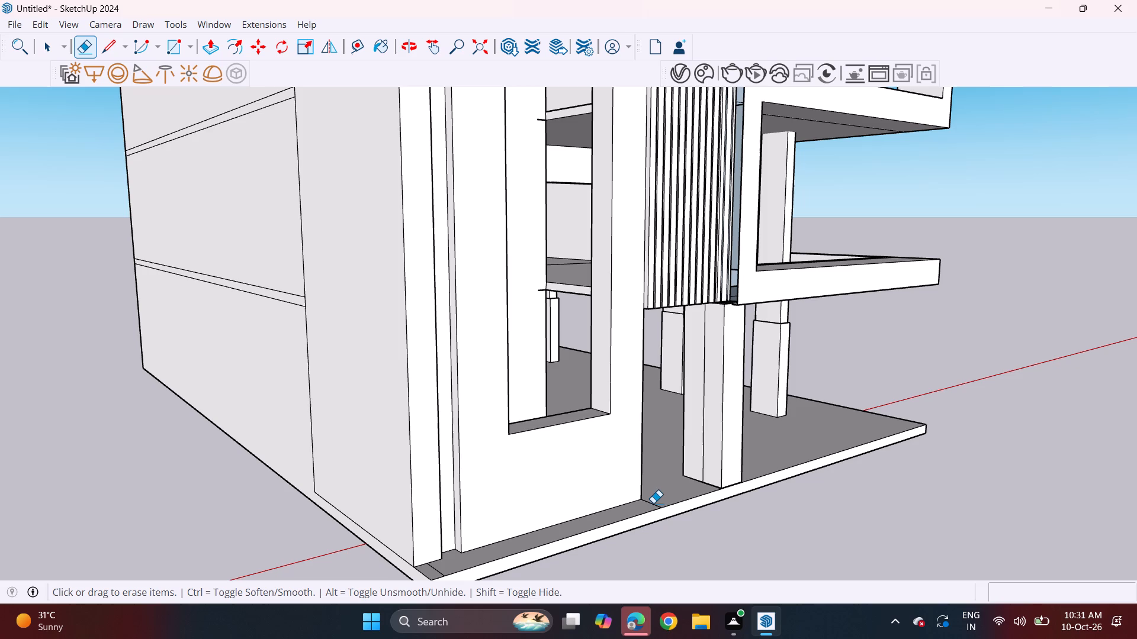
{"action": "left_click", "coordinate": [653, 503]}
{"action": "left_click", "coordinate": [433, 566]}
Erase the leftover vertical edges on both side faces of the column beneath the louvres.
{"action": "middle_click_drag", "start_coordinate": [839, 447], "coordinate": [479, 440]}
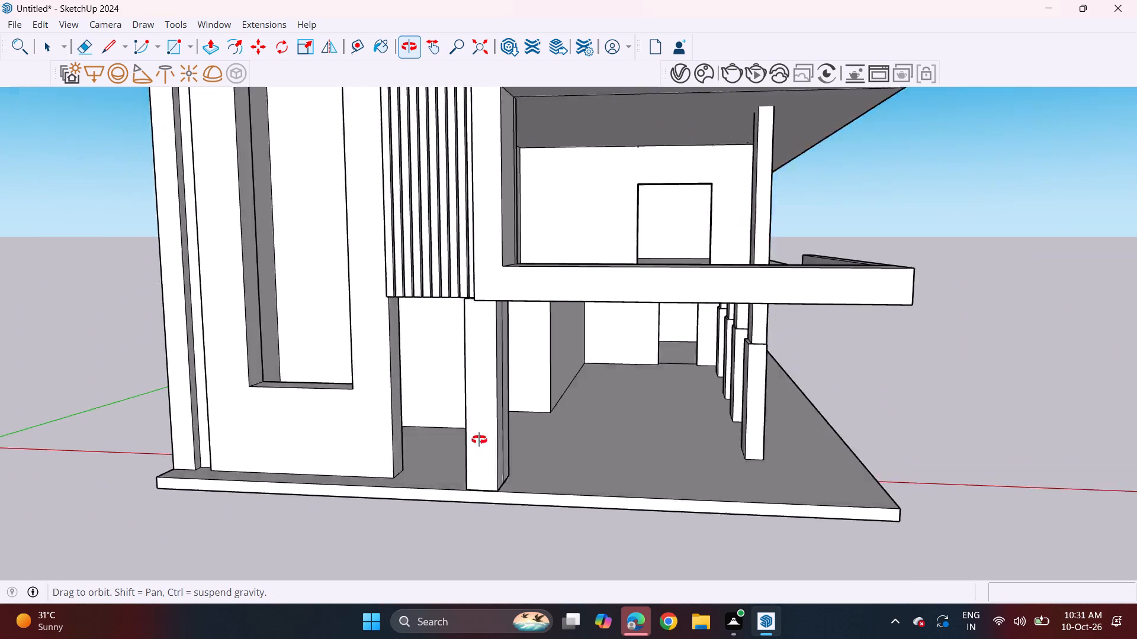
{"action": "middle_click_drag", "start_coordinate": [479, 440], "coordinate": [386, 440]}
{"action": "scroll", "coordinate": [350, 377], "scroll_direction": "up", "scroll_amount": 2}
{"action": "left_click_drag", "start_coordinate": [359, 373], "coordinate": [368, 370]}
{"action": "middle_click_drag", "start_coordinate": [355, 386], "coordinate": [622, 408]}
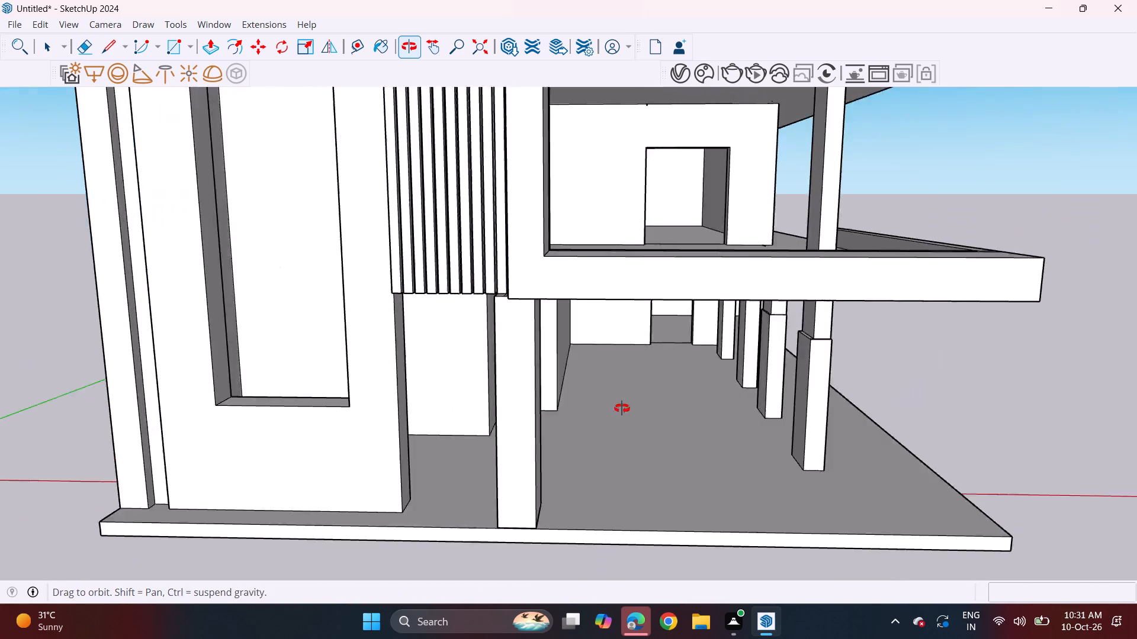
{"action": "middle_click_drag", "start_coordinate": [622, 408], "coordinate": [792, 390]}
{"action": "double_click", "coordinate": [689, 418]}
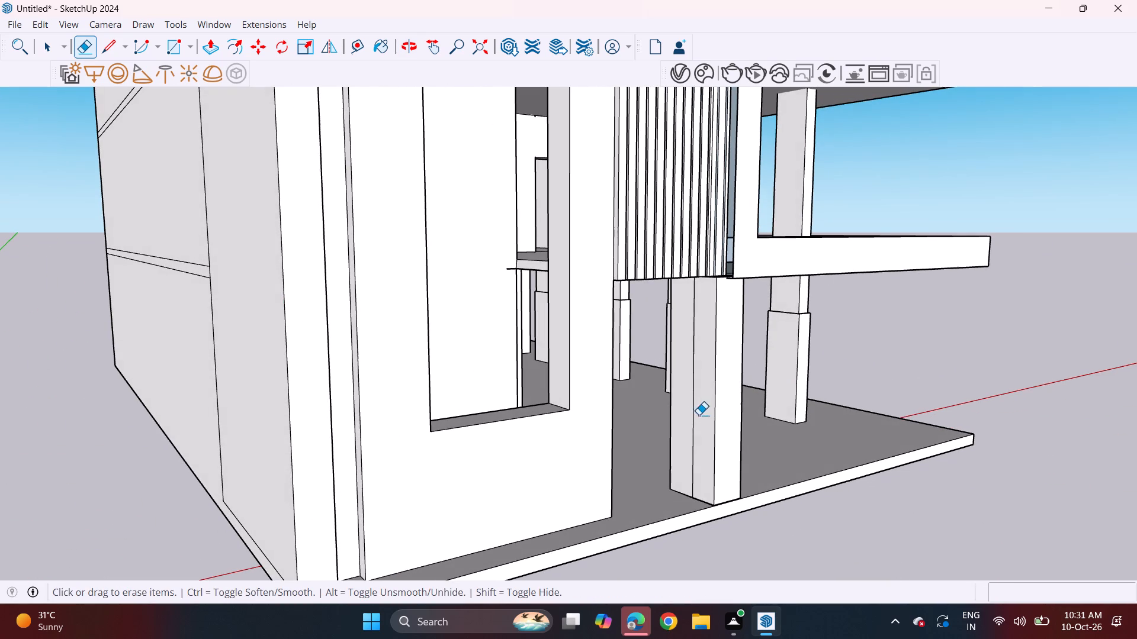
{"action": "left_click_drag", "start_coordinate": [696, 415], "coordinate": [687, 419]}
{"action": "left_click", "coordinate": [687, 419]}
Push the front face of the column beneath the louvres back about 1' 9/16", up to the corner point under the first-floor slab.
{"action": "middle_click_drag", "start_coordinate": [901, 404], "coordinate": [753, 381]}
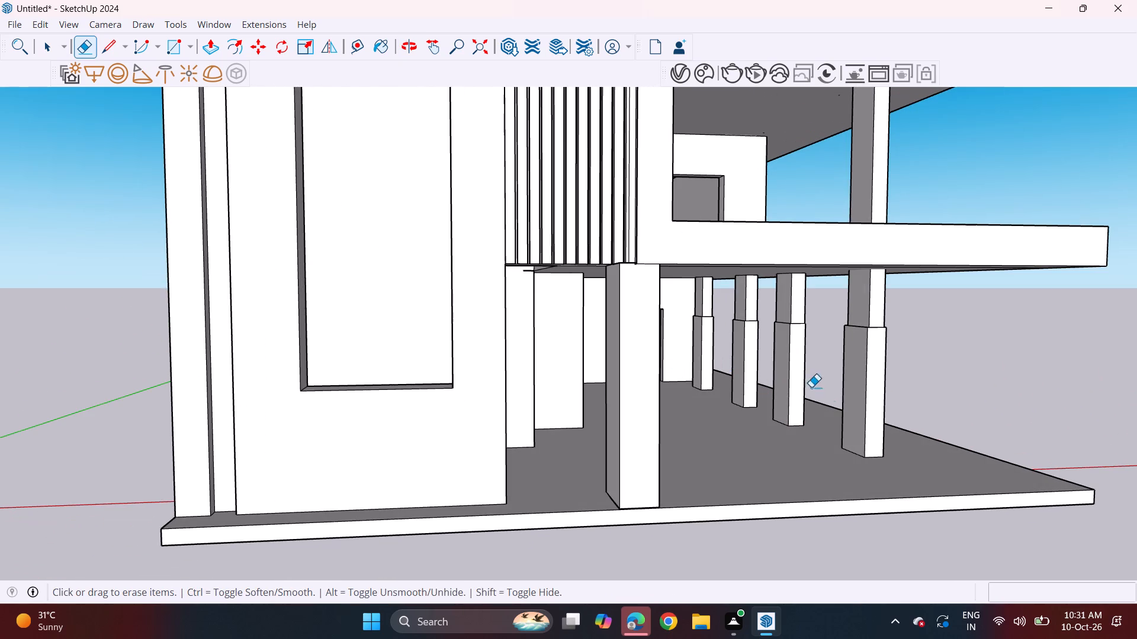
{"action": "middle_click_drag", "start_coordinate": [881, 398], "coordinate": [808, 392]}
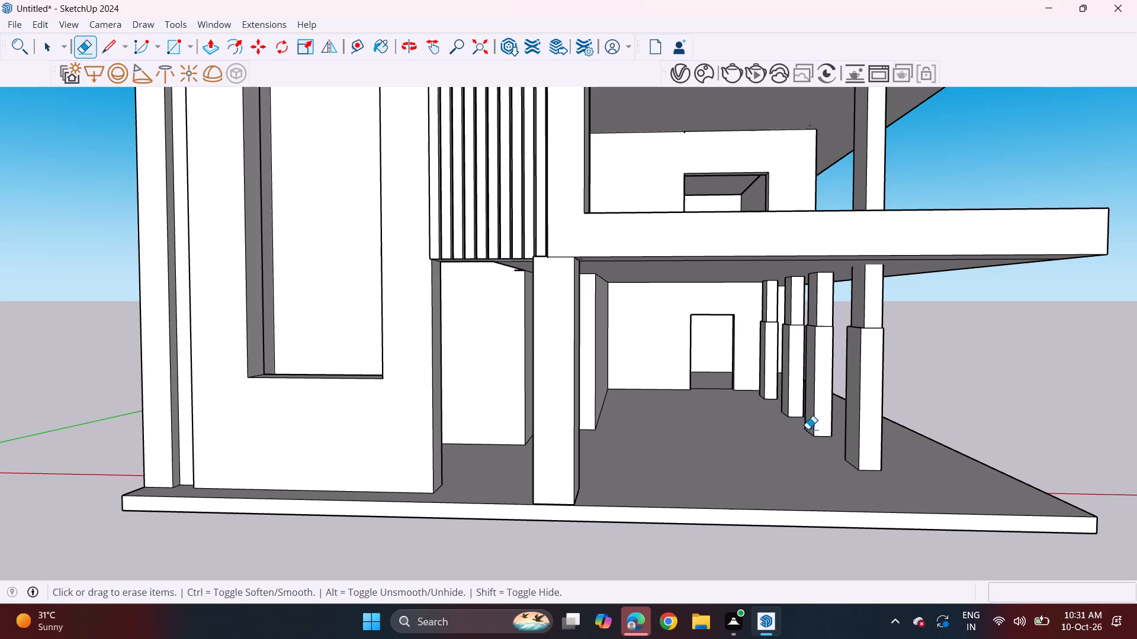
{"action": "middle_click_drag", "start_coordinate": [779, 444], "coordinate": [599, 501]}
{"action": "key", "text": "space"}
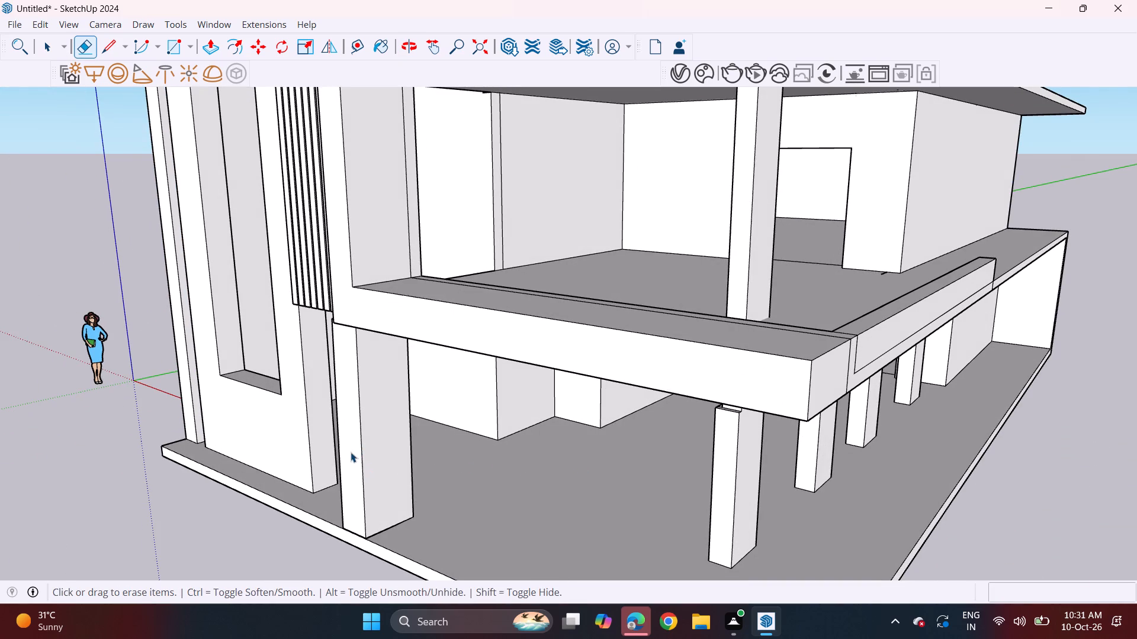
{"action": "type", "text": "p"}
{"action": "left_click", "coordinate": [355, 472]}
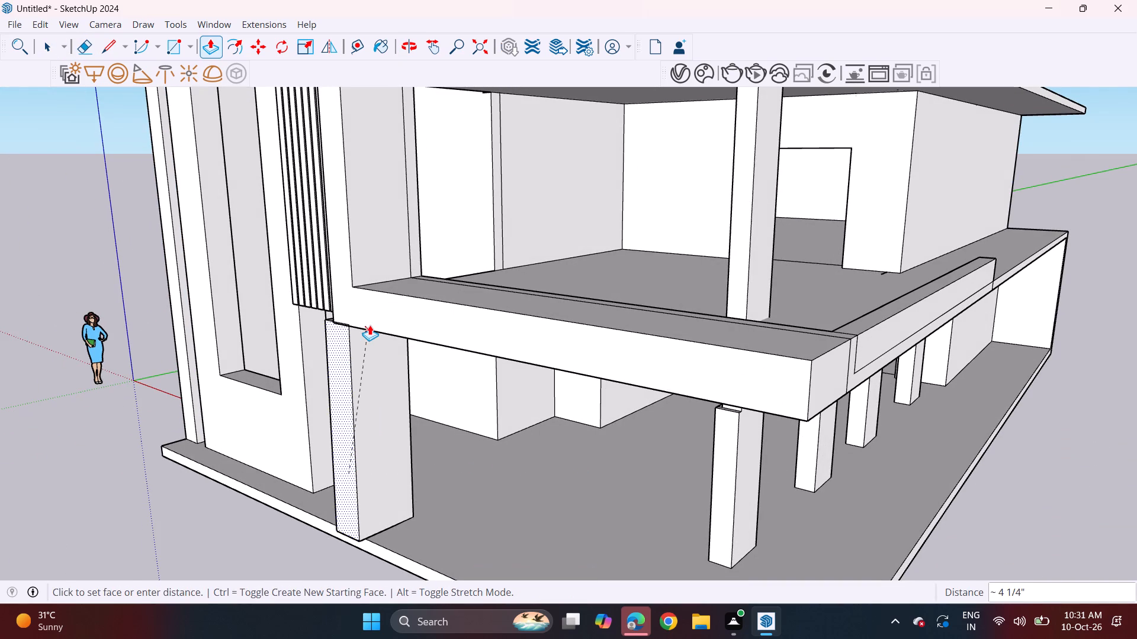
{"action": "middle_click_drag", "start_coordinate": [359, 351], "coordinate": [396, 230]}
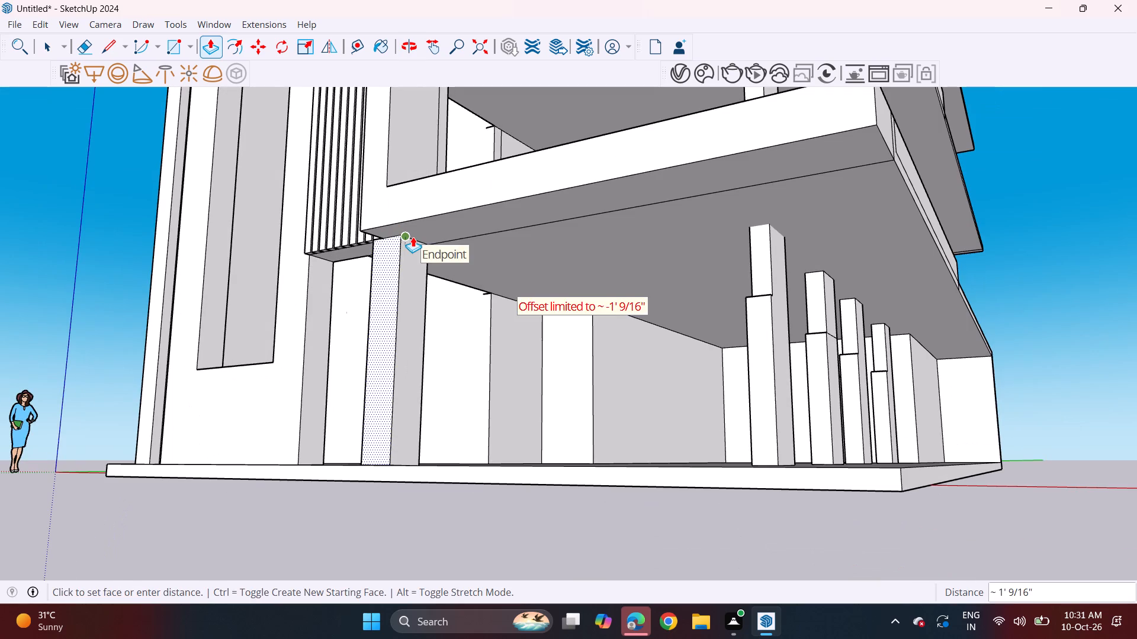
{"action": "left_click", "coordinate": [413, 237]}
Pull the ground-floor slab's front edge face outward by 4' 2 1/2".
{"action": "middle_click_drag", "start_coordinate": [375, 379], "coordinate": [496, 431]}
{"action": "scroll", "coordinate": [510, 444], "scroll_direction": "down", "scroll_amount": 3}
{"action": "middle_click_drag", "start_coordinate": [422, 525], "coordinate": [451, 532]}
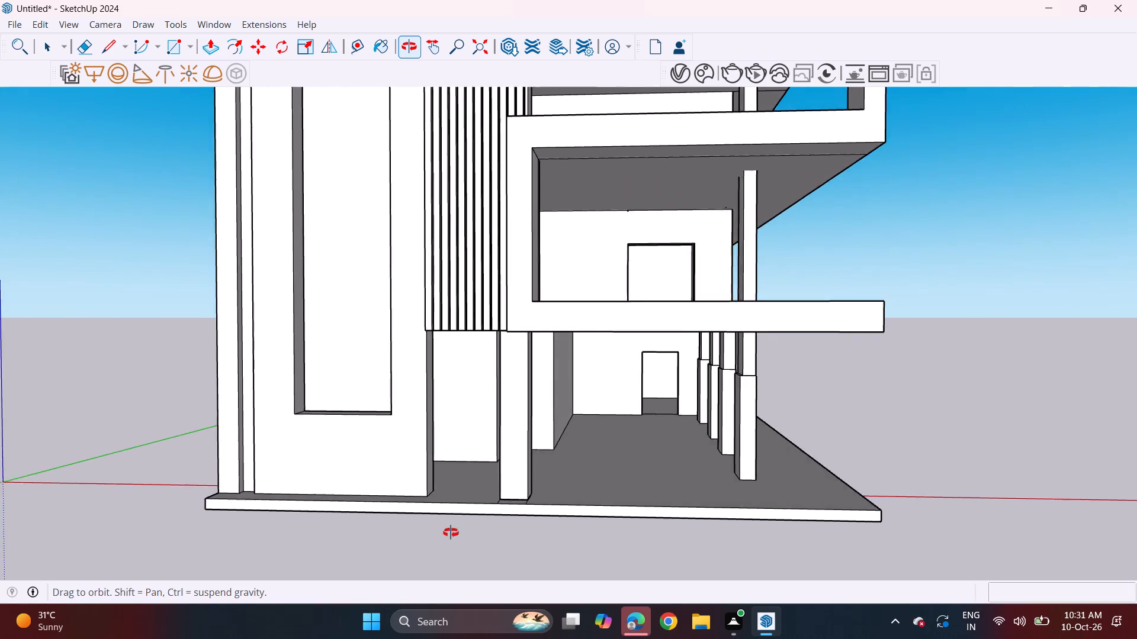
{"action": "middle_click_drag", "start_coordinate": [451, 532], "coordinate": [263, 547]}
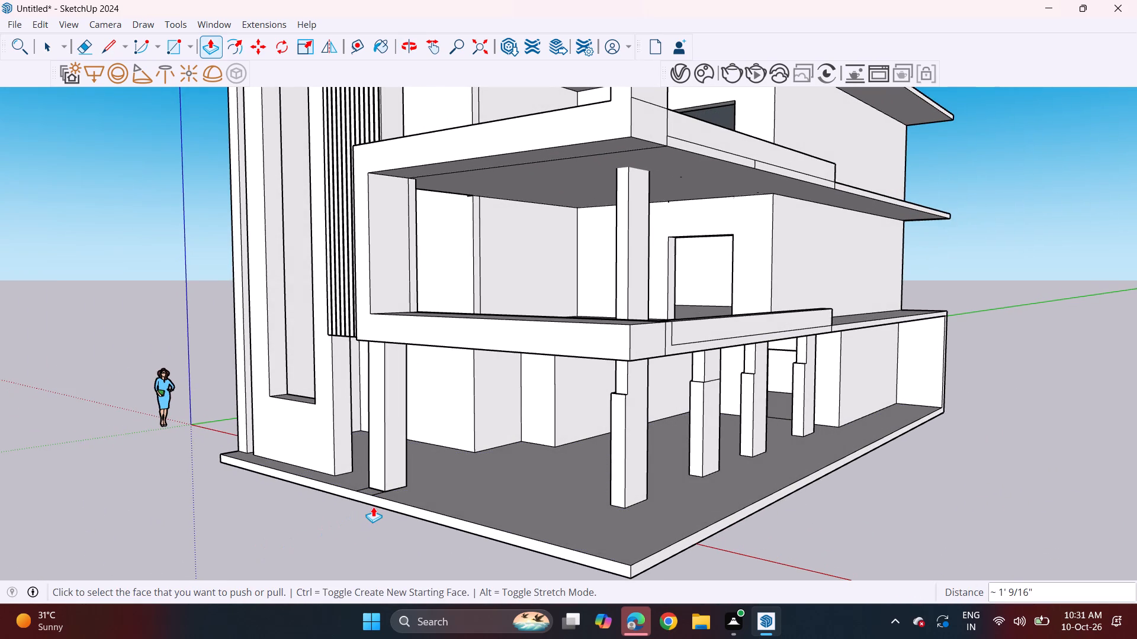
{"action": "left_click", "coordinate": [378, 498]}
{"action": "left_click", "coordinate": [323, 523]}
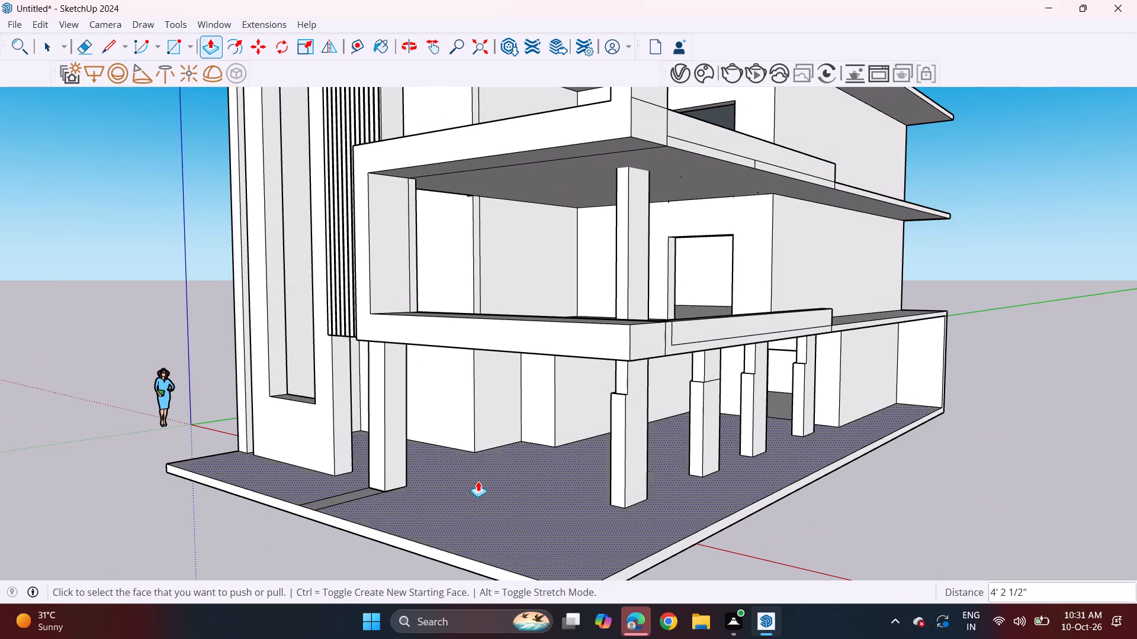
Draw a line about 4' 9" forward from the end wall's corner on the slab, continuing about 16' 11 3/8" to the line at the column.
{"action": "middle_click_drag", "start_coordinate": [516, 472], "coordinate": [713, 433]}
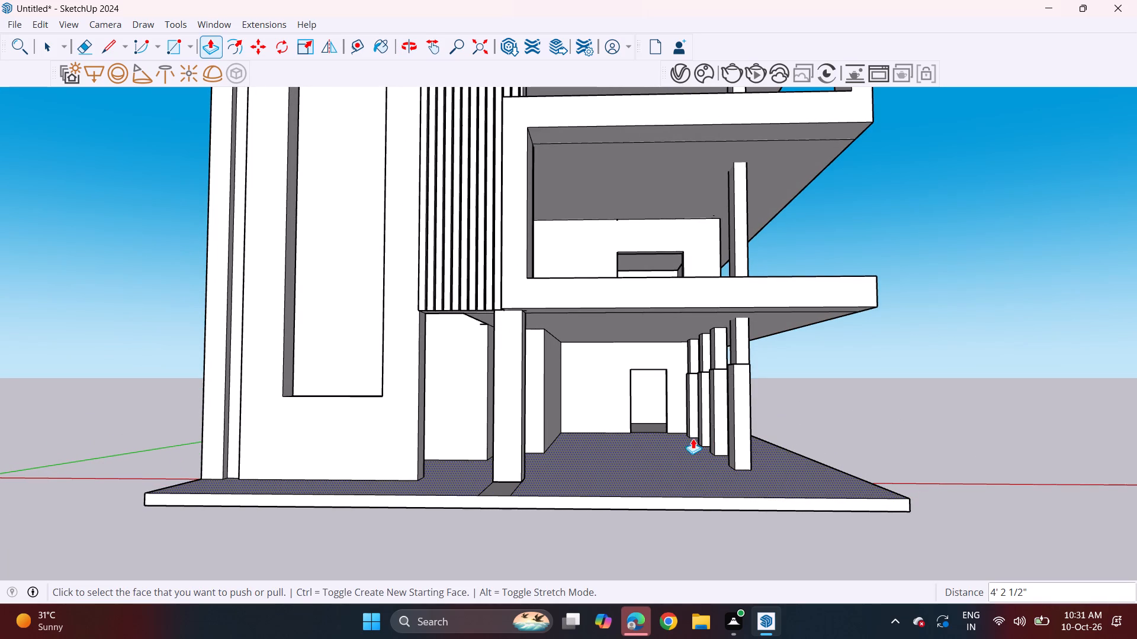
{"action": "left_click", "coordinate": [120, 47]}
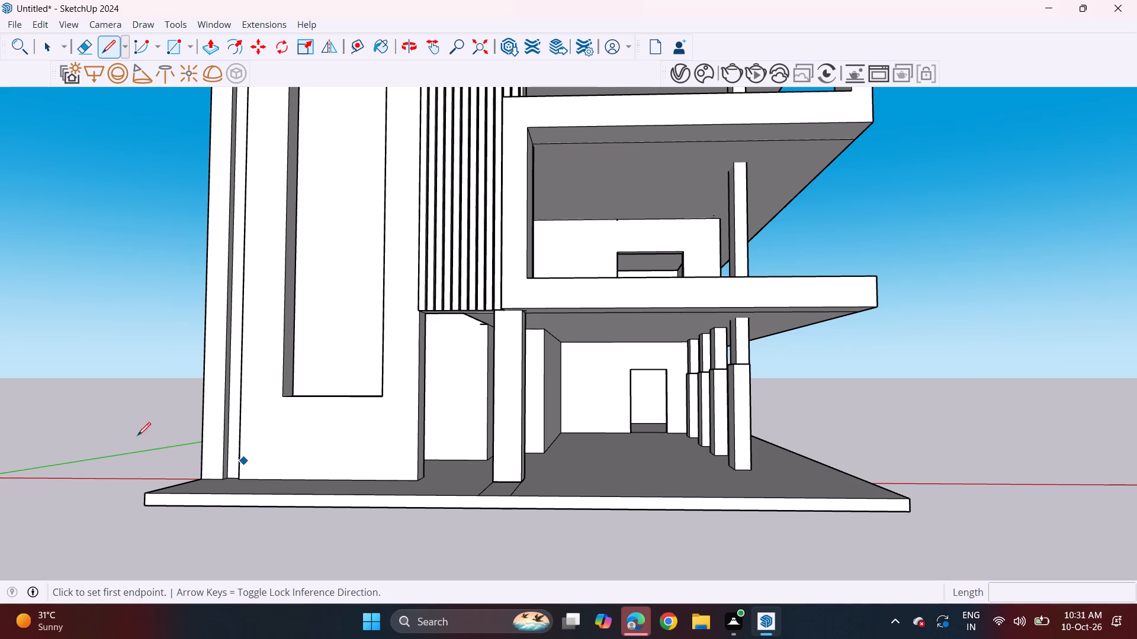
{"action": "middle_click_drag", "start_coordinate": [219, 502], "coordinate": [220, 516]}
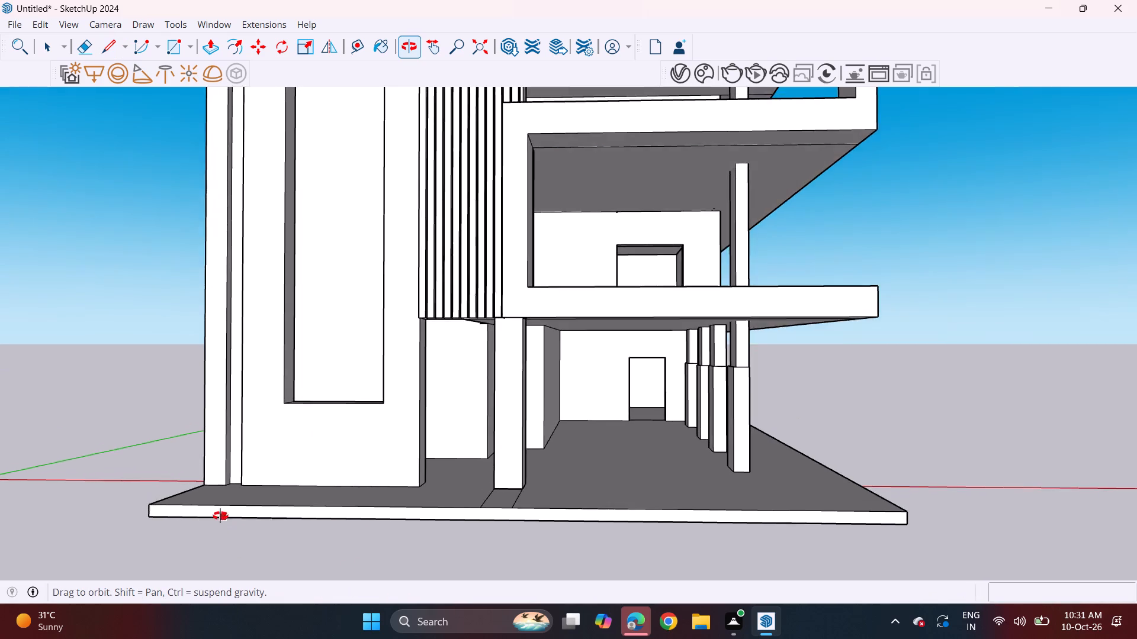
{"action": "middle_click_drag", "start_coordinate": [220, 516], "coordinate": [262, 575]}
{"action": "left_click", "coordinate": [235, 525]}
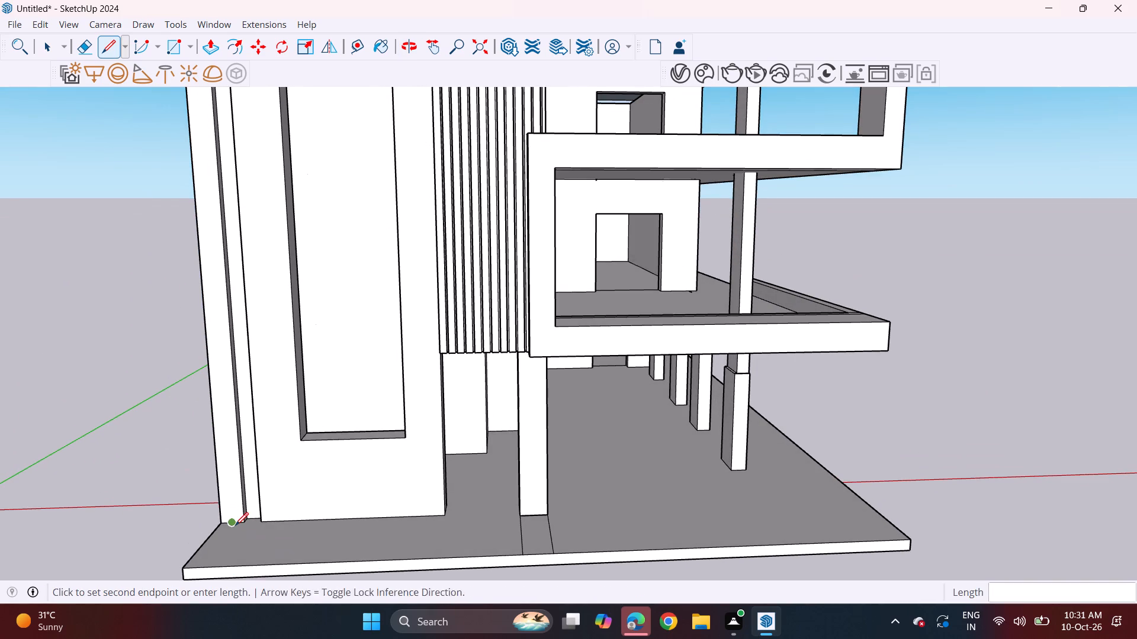
{"action": "left_click", "coordinate": [201, 560]}
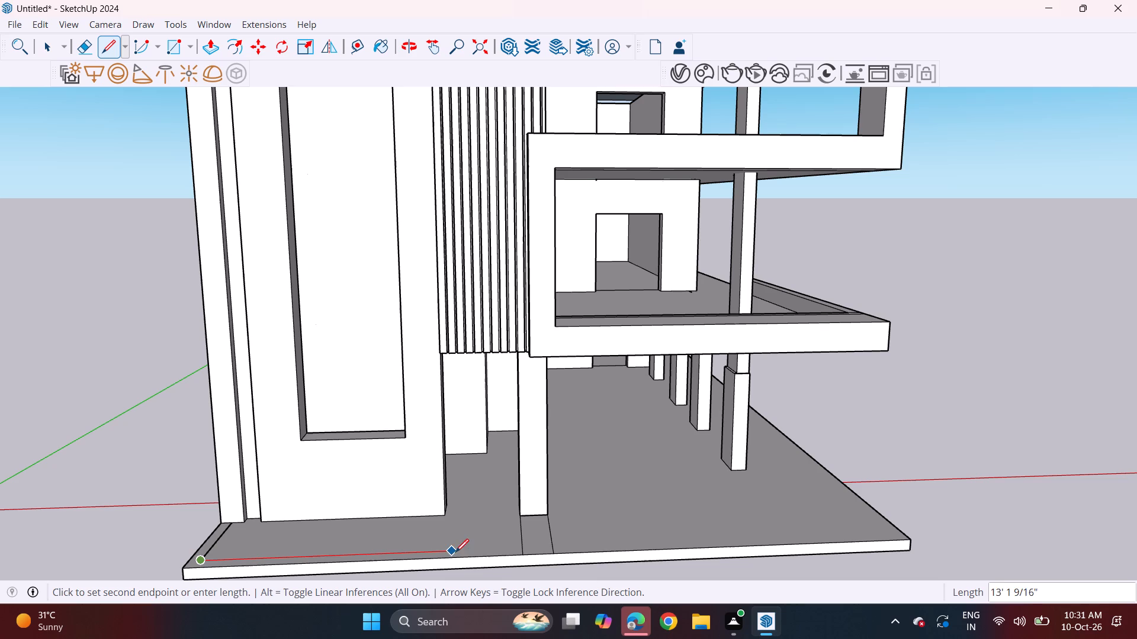
{"action": "left_click", "coordinate": [524, 546]}
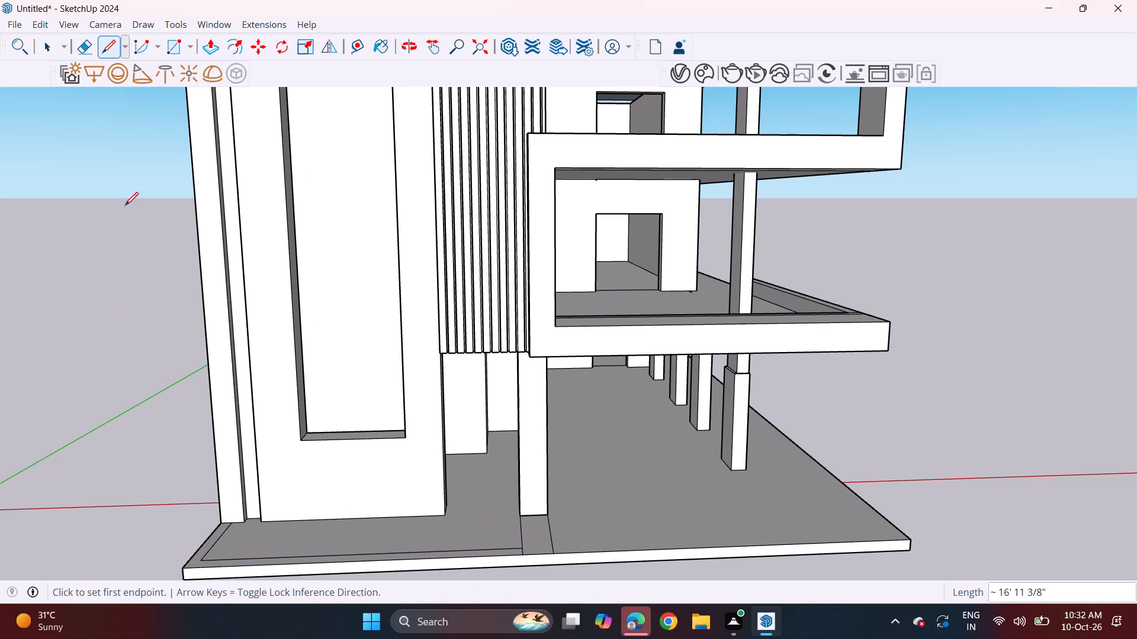
Extrude the narrow border strip around the slab area before the end wall up 6' 1 9/16" as a boundary wall, keeping its starting face.
{"action": "left_click", "coordinate": [212, 43]}
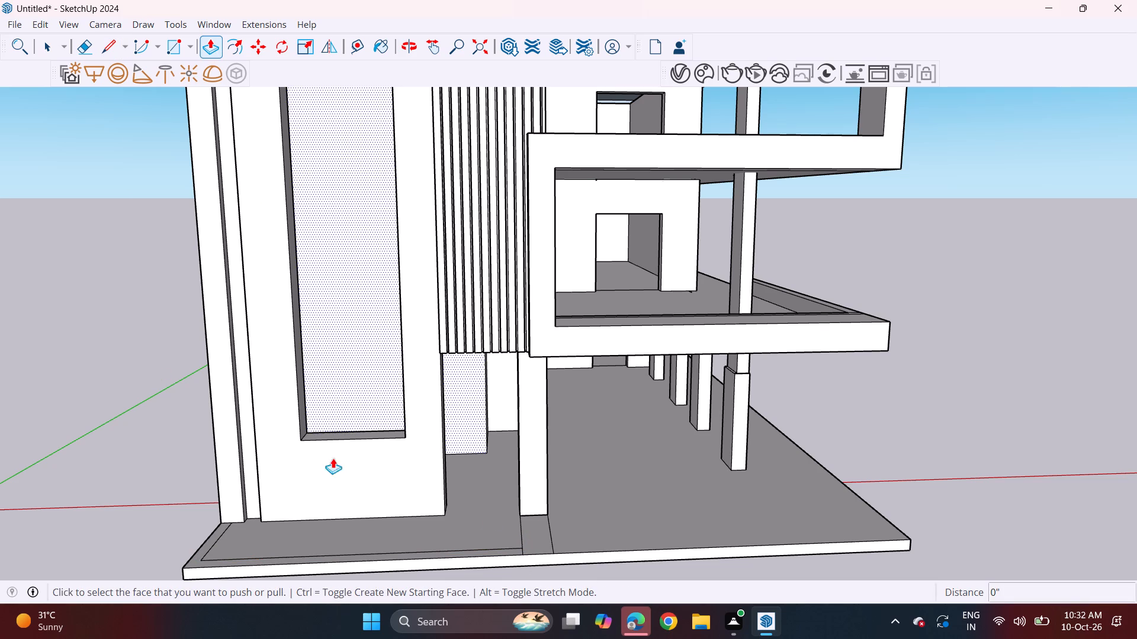
{"action": "left_click", "coordinate": [354, 559]}
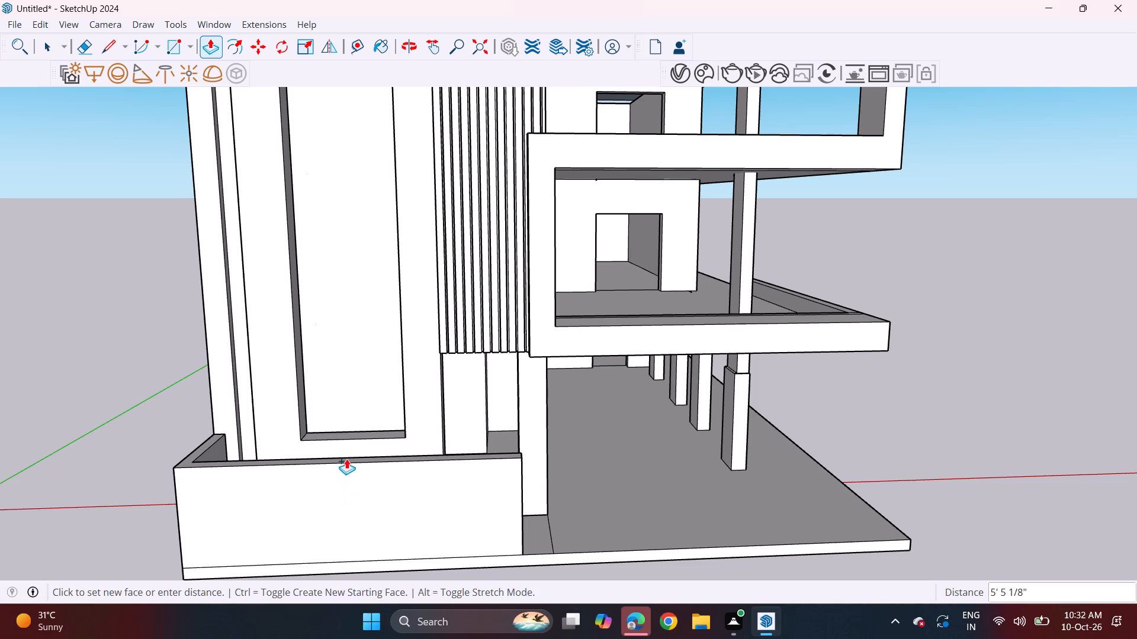
{"action": "middle_click_drag", "start_coordinate": [346, 459], "coordinate": [350, 368]}
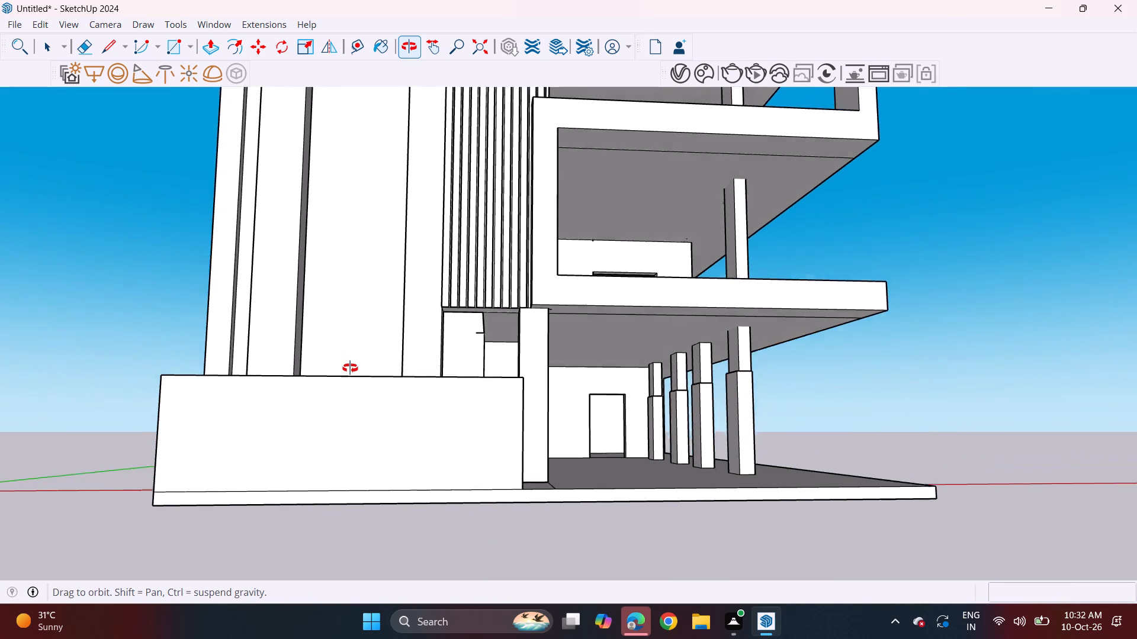
{"action": "middle_click_drag", "start_coordinate": [350, 368], "coordinate": [350, 372]}
{"action": "left_click", "coordinate": [350, 373]}
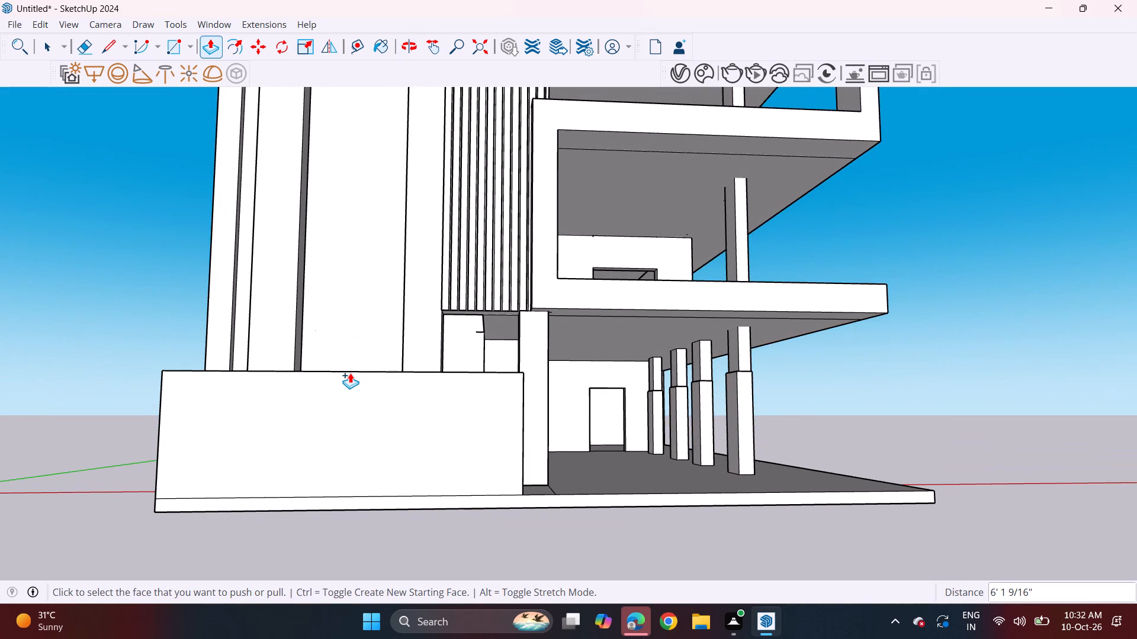
Draw a line about 1' 7 7/8" long across the slab strip between the boundary wall's end and the line from the column.
{"action": "middle_click_drag", "start_coordinate": [526, 446], "coordinate": [486, 473]}
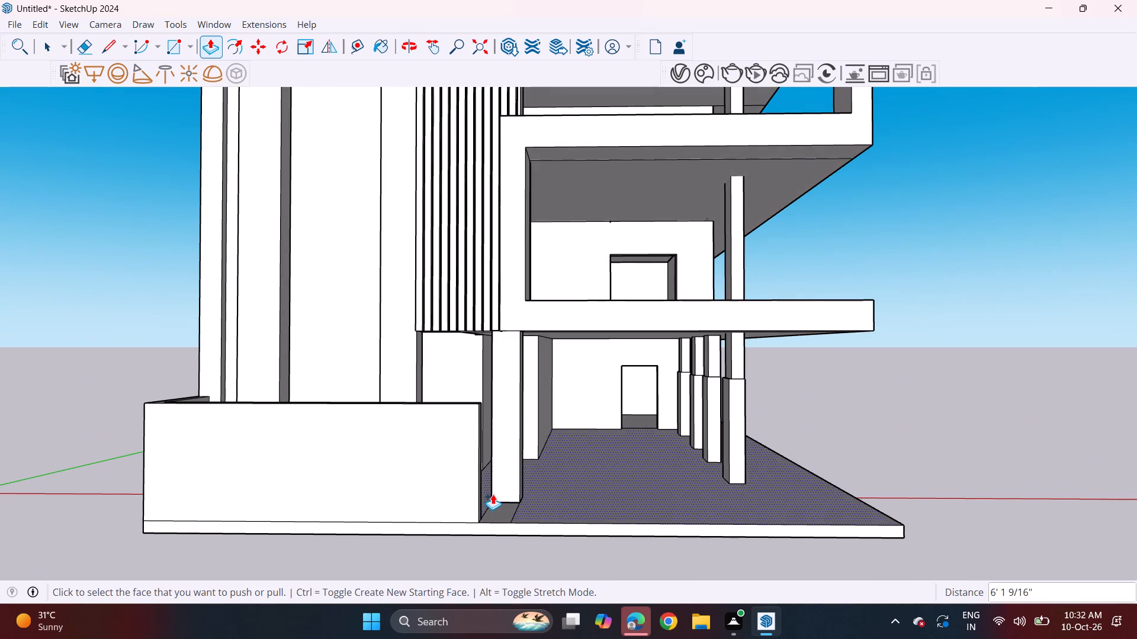
{"action": "scroll", "coordinate": [500, 502], "scroll_direction": "down", "scroll_amount": 2}
{"action": "middle_click_drag", "start_coordinate": [501, 497], "coordinate": [485, 531]}
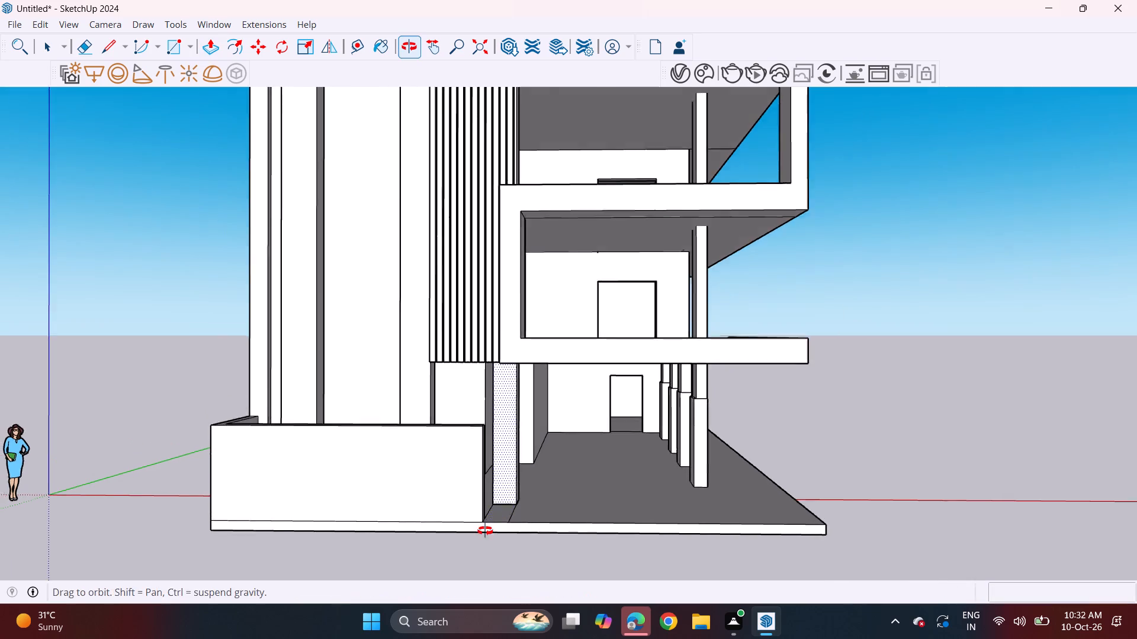
{"action": "middle_click_drag", "start_coordinate": [485, 531], "coordinate": [480, 535]}
{"action": "left_click_drag", "start_coordinate": [112, 38], "coordinate": [115, 44]}
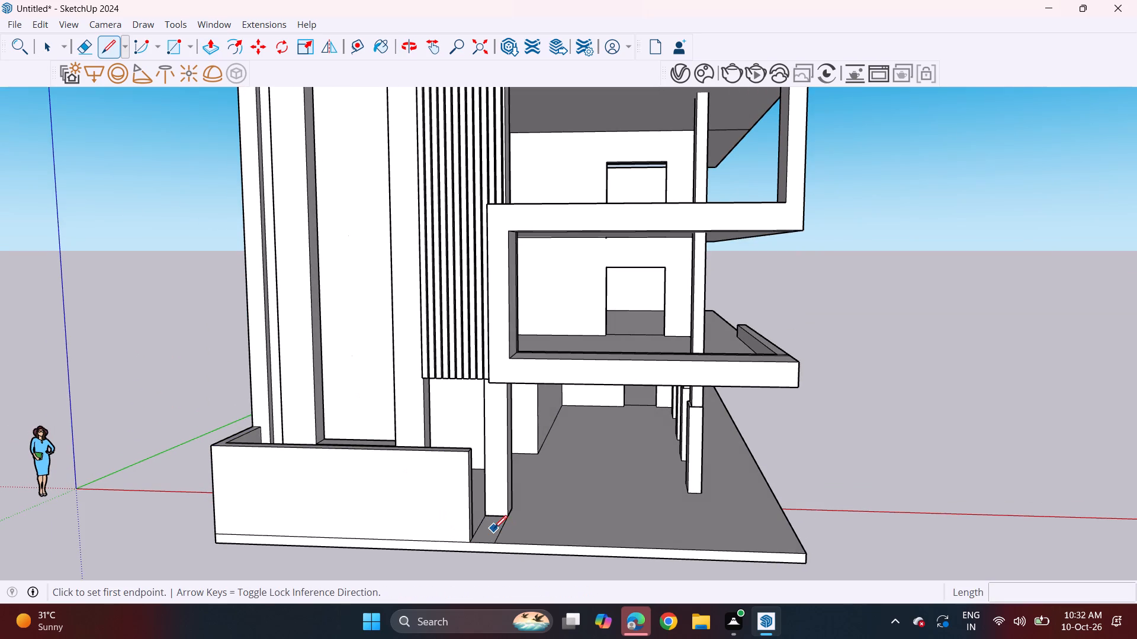
{"action": "left_click", "coordinate": [478, 525]}
{"action": "left_click", "coordinate": [505, 532]}
Pull the small slab face at the boundary wall's end up 7' 11 7/8" to form a gate pillar.
{"action": "left_click", "coordinate": [215, 56]}
{"action": "left_click", "coordinate": [495, 531]}
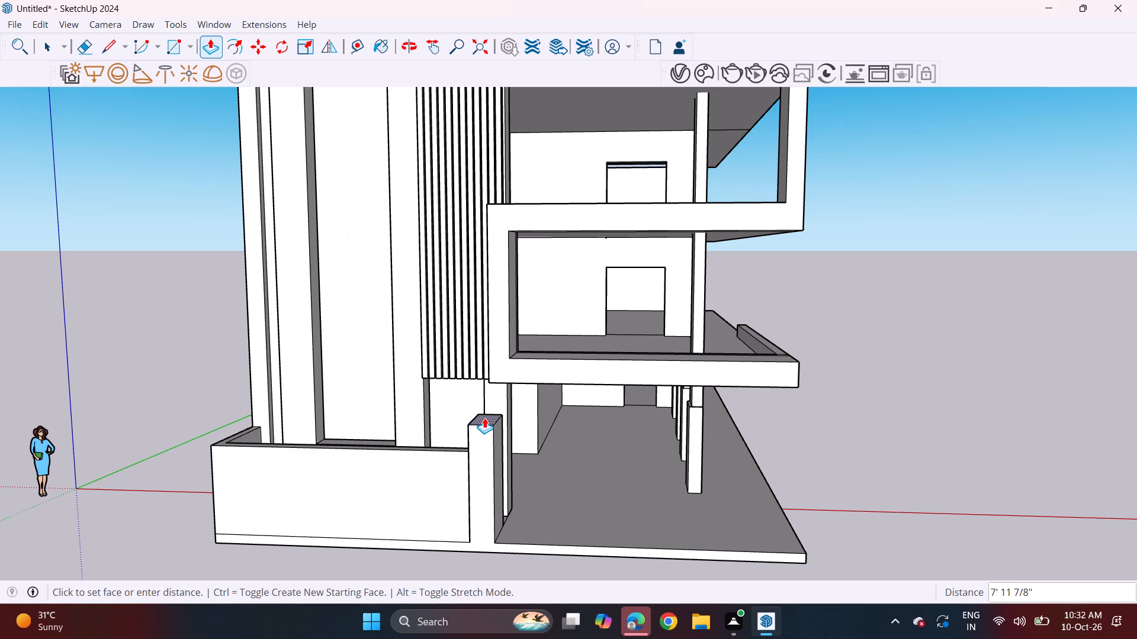
{"action": "double_click", "coordinate": [484, 418]}
Draw a rectangle about 1' 6 9/16" by 2' 6 1/16" on the slab's front edge, across the driveway opening from the gate pillar.
{"action": "middle_click_drag", "start_coordinate": [522, 511], "coordinate": [567, 465]}
{"action": "scroll", "coordinate": [544, 458], "scroll_direction": "down", "scroll_amount": 4}
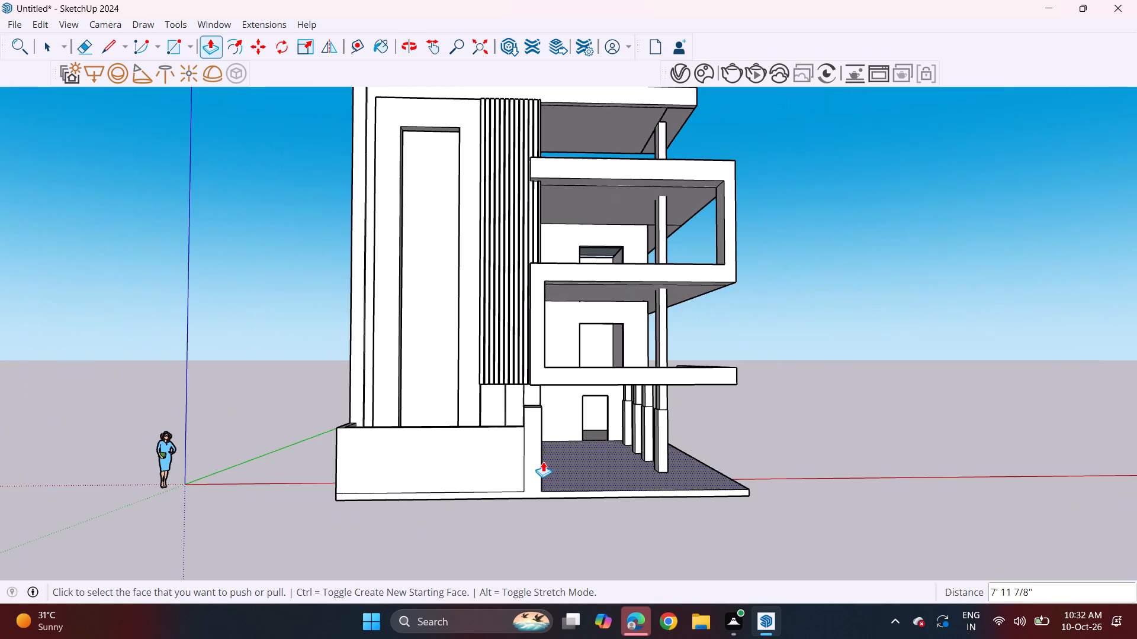
{"action": "middle_click_drag", "start_coordinate": [627, 470], "coordinate": [574, 474]}
{"action": "middle_click_drag", "start_coordinate": [555, 479], "coordinate": [563, 455]}
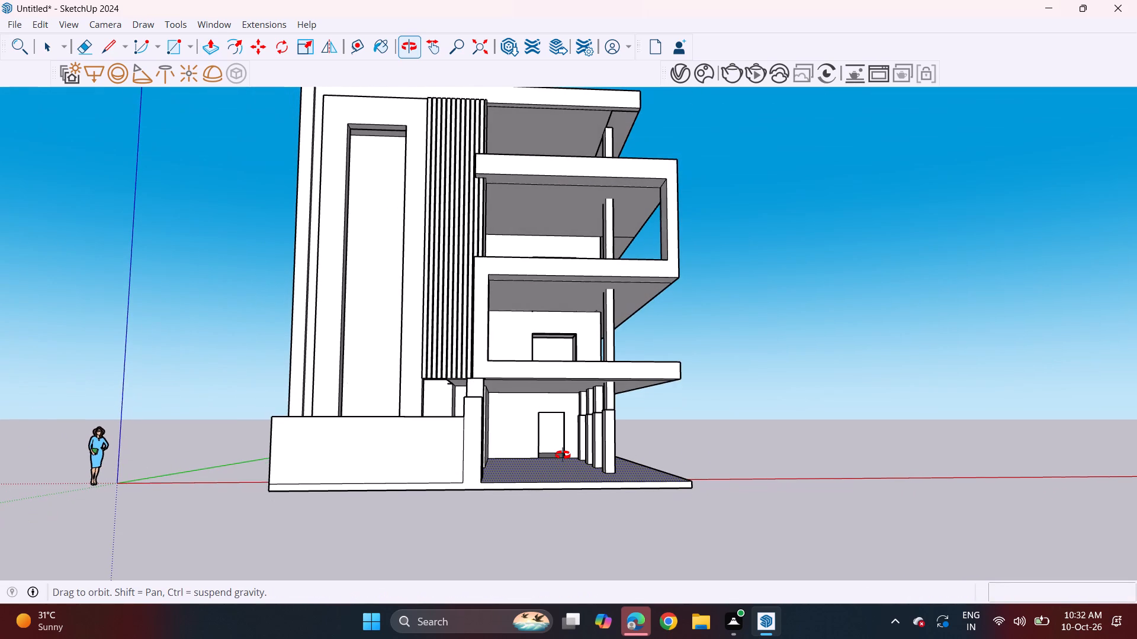
{"action": "middle_click_drag", "start_coordinate": [563, 455], "coordinate": [557, 463]}
{"action": "middle_click_drag", "start_coordinate": [612, 472], "coordinate": [537, 503]}
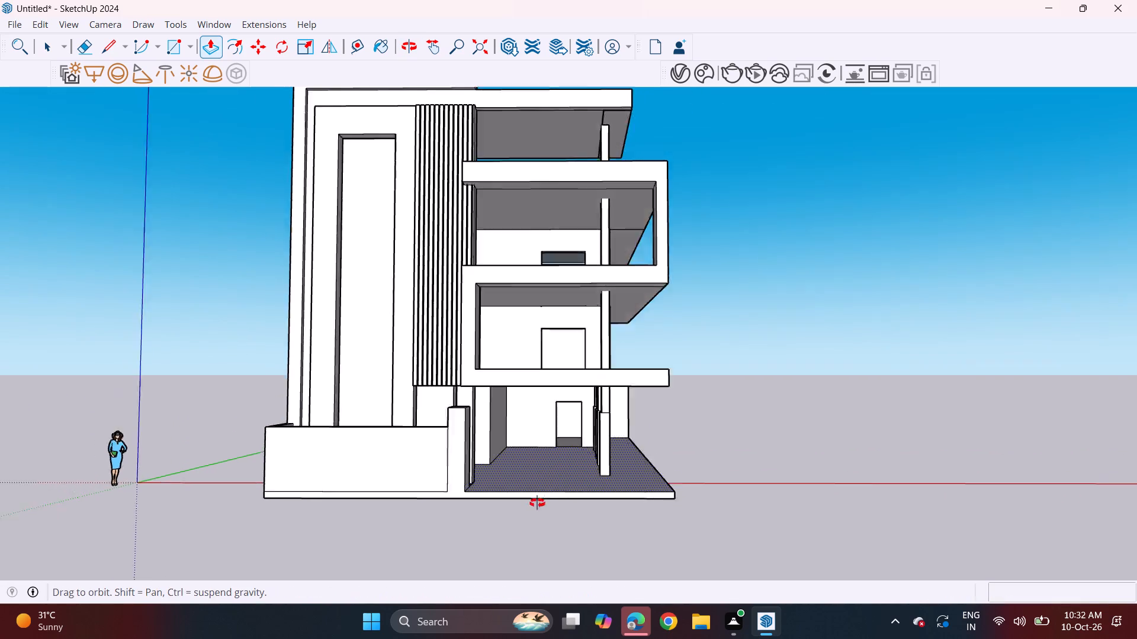
{"action": "middle_click_drag", "start_coordinate": [537, 503], "coordinate": [541, 540]}
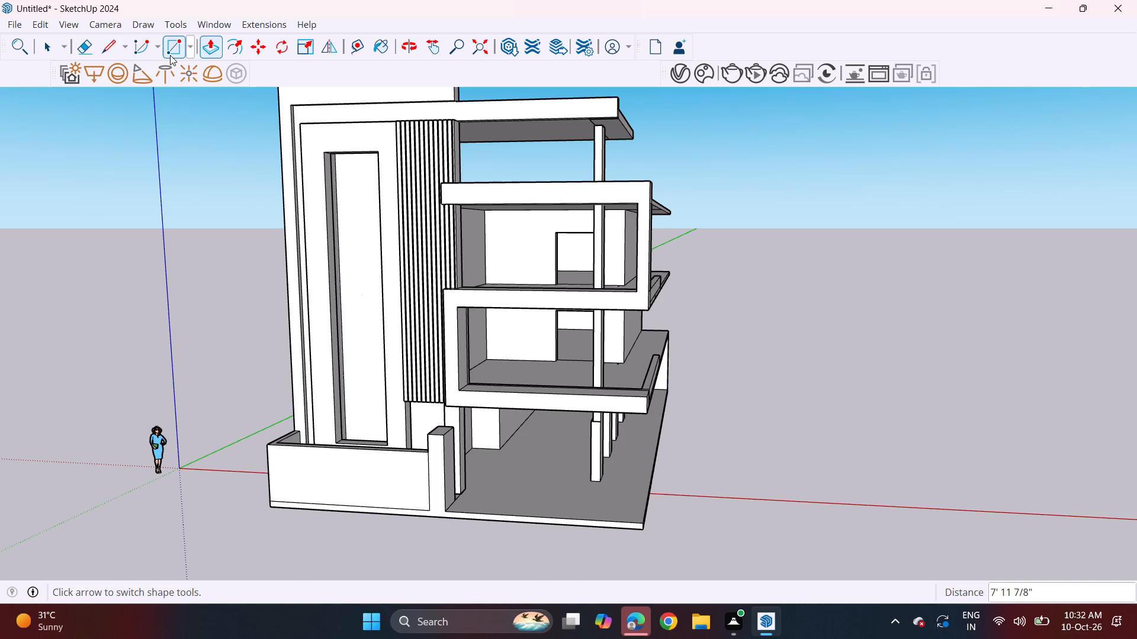
{"action": "left_click_drag", "start_coordinate": [174, 52], "coordinate": [173, 62]}
{"action": "middle_click_drag", "start_coordinate": [588, 528], "coordinate": [606, 536]}
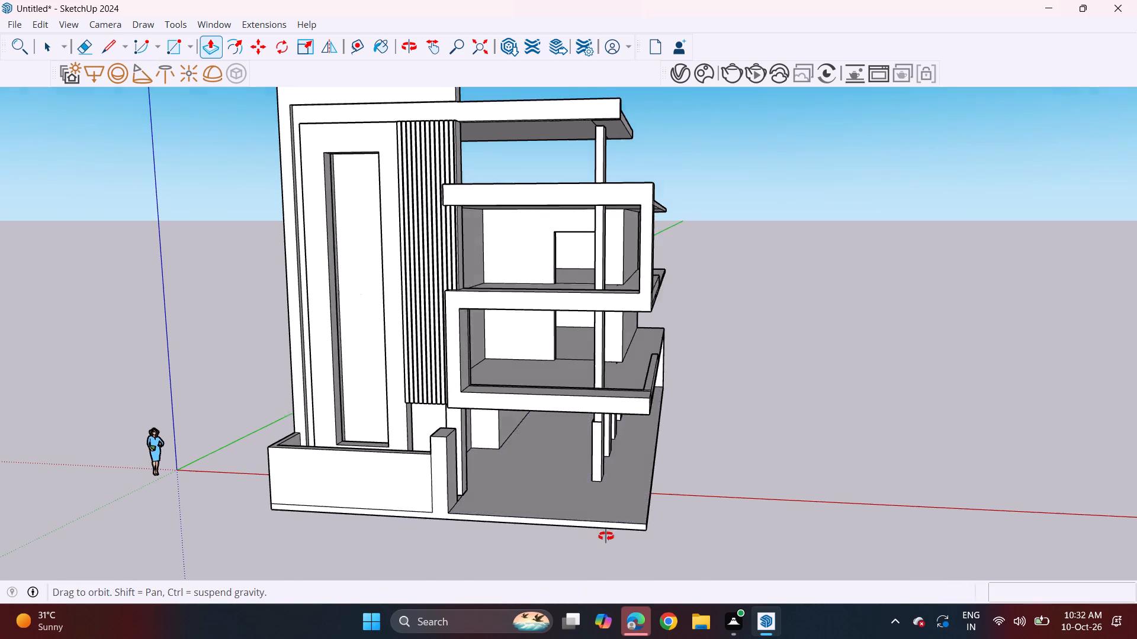
{"action": "middle_click_drag", "start_coordinate": [606, 536], "coordinate": [627, 508]}
{"action": "left_click", "coordinate": [175, 46]}
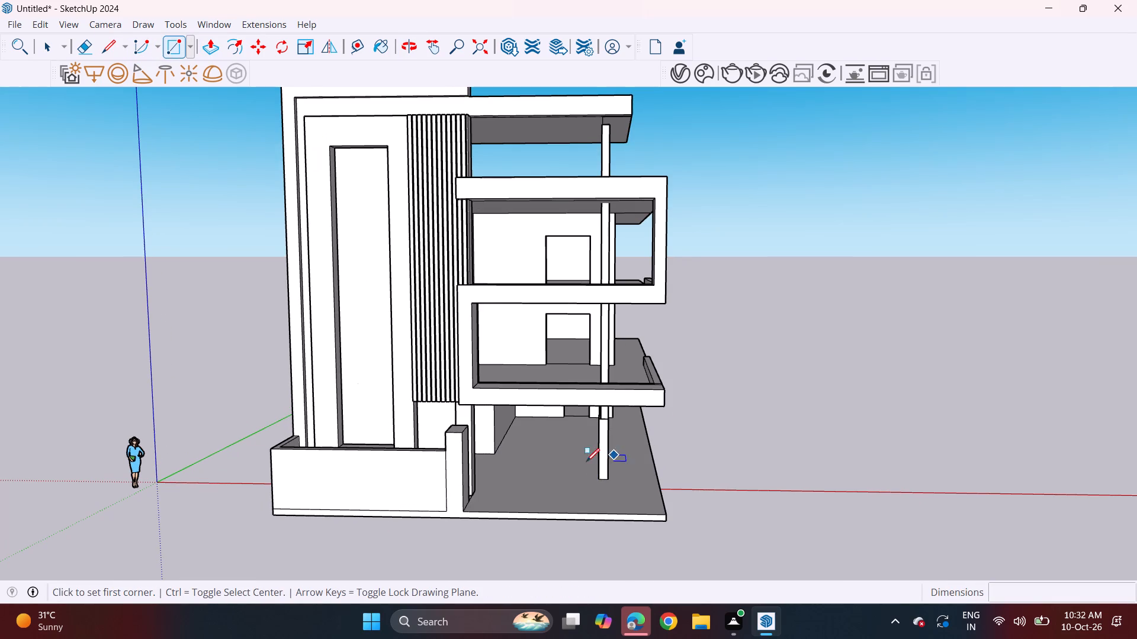
{"action": "left_click", "coordinate": [598, 514]}
{"action": "middle_click_drag", "start_coordinate": [599, 505], "coordinate": [615, 573]}
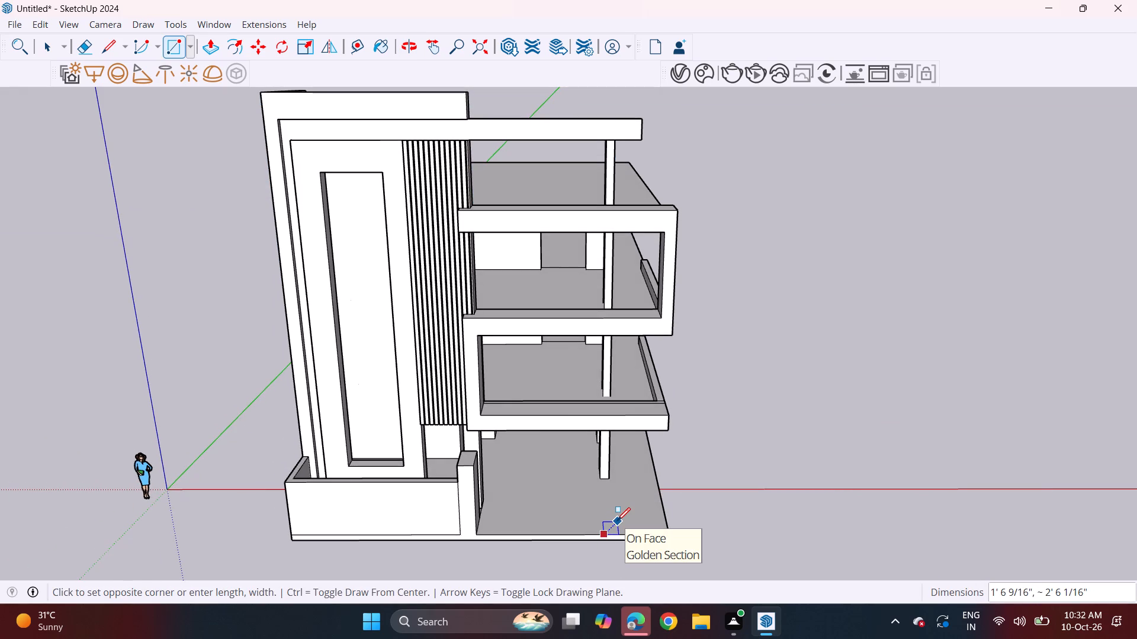
{"action": "left_click", "coordinate": [617, 521]}
Pull the new rectangle up 7' 11 7/8", level with the first gate pillar's top.
{"action": "middle_click_drag", "start_coordinate": [650, 528], "coordinate": [627, 510]}
{"action": "key", "text": "space"}
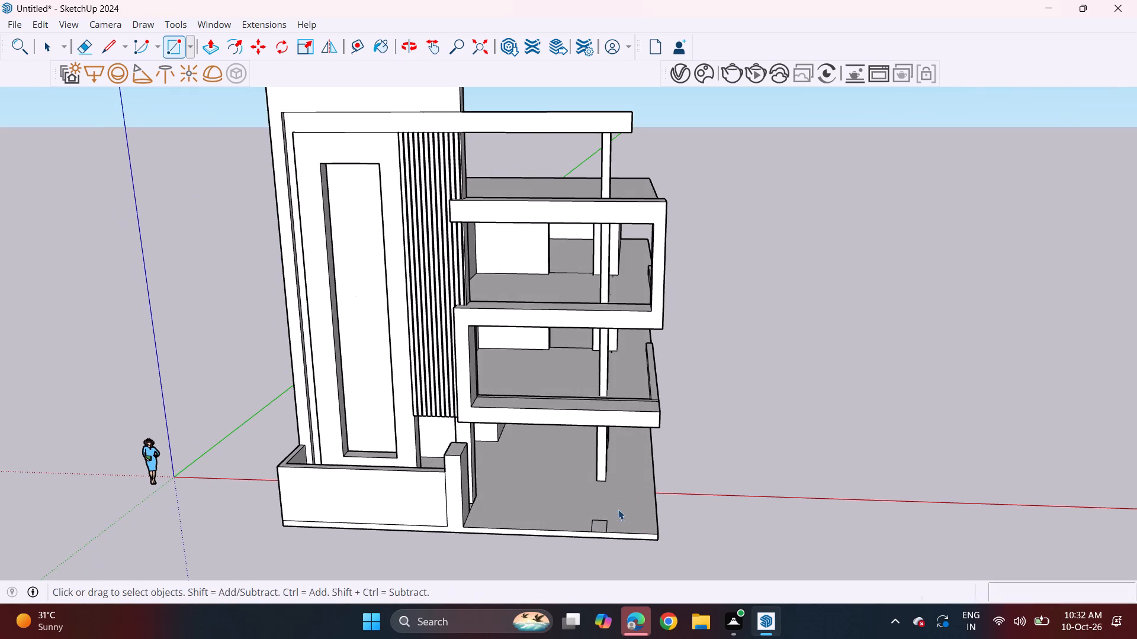
{"action": "key", "text": "p"}
{"action": "left_click", "coordinate": [602, 524]}
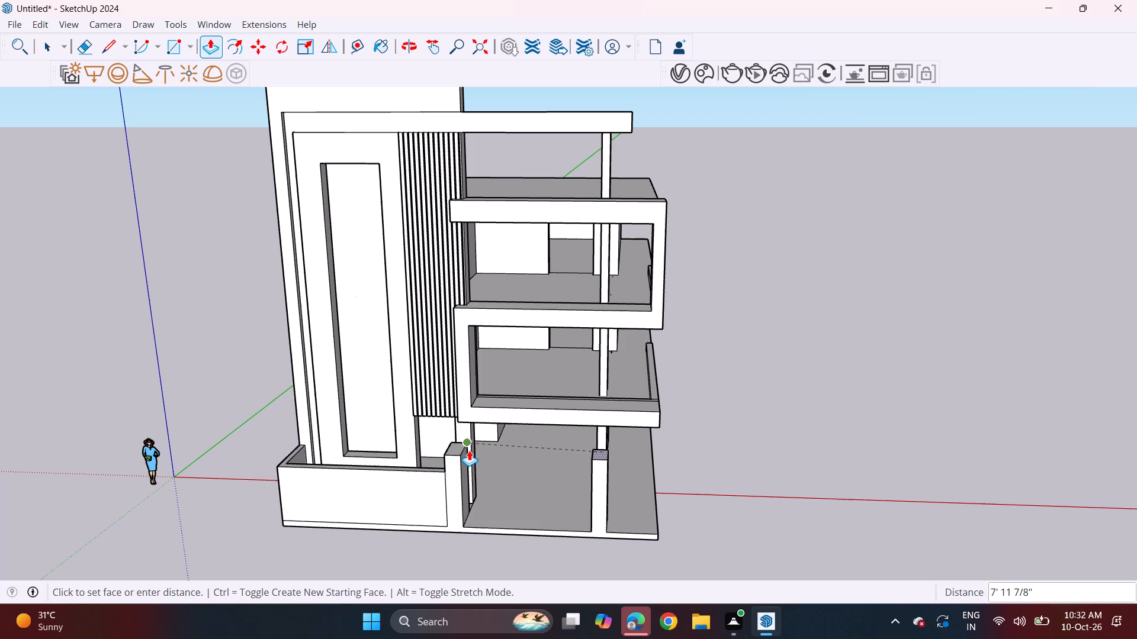
{"action": "left_click", "coordinate": [468, 450]}
Outline a border strip with a line about 4' 8 1/2" from the second pillar towards the slab's side edge, continuing about 63' 5 5/8" to the rear.
{"action": "middle_click_drag", "start_coordinate": [622, 495], "coordinate": [619, 405]}
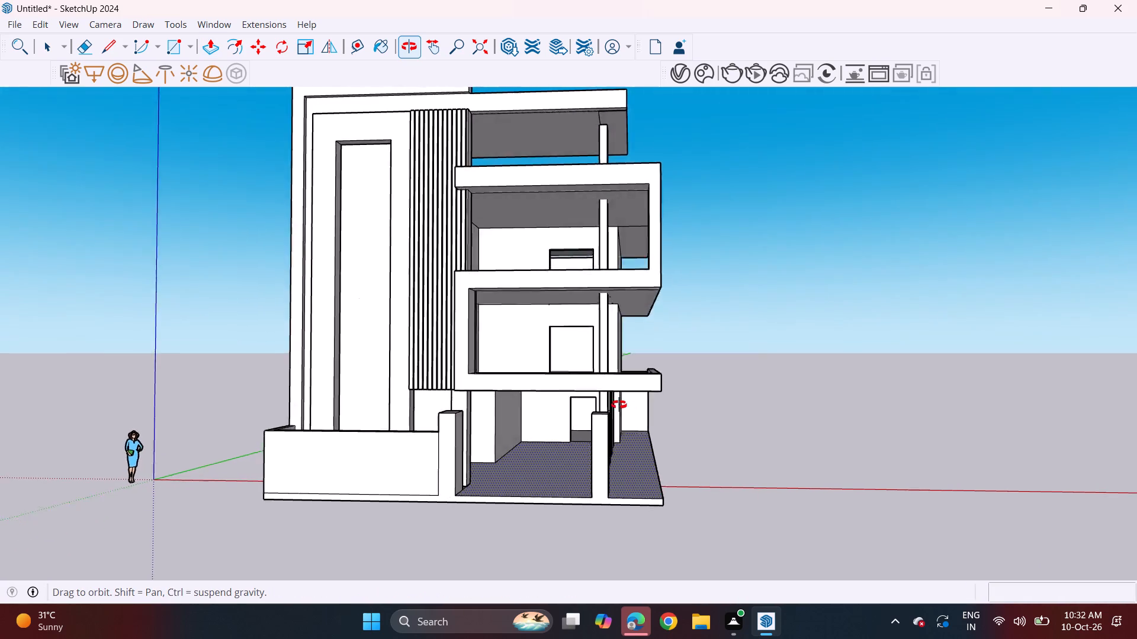
{"action": "middle_click_drag", "start_coordinate": [619, 405], "coordinate": [598, 392]}
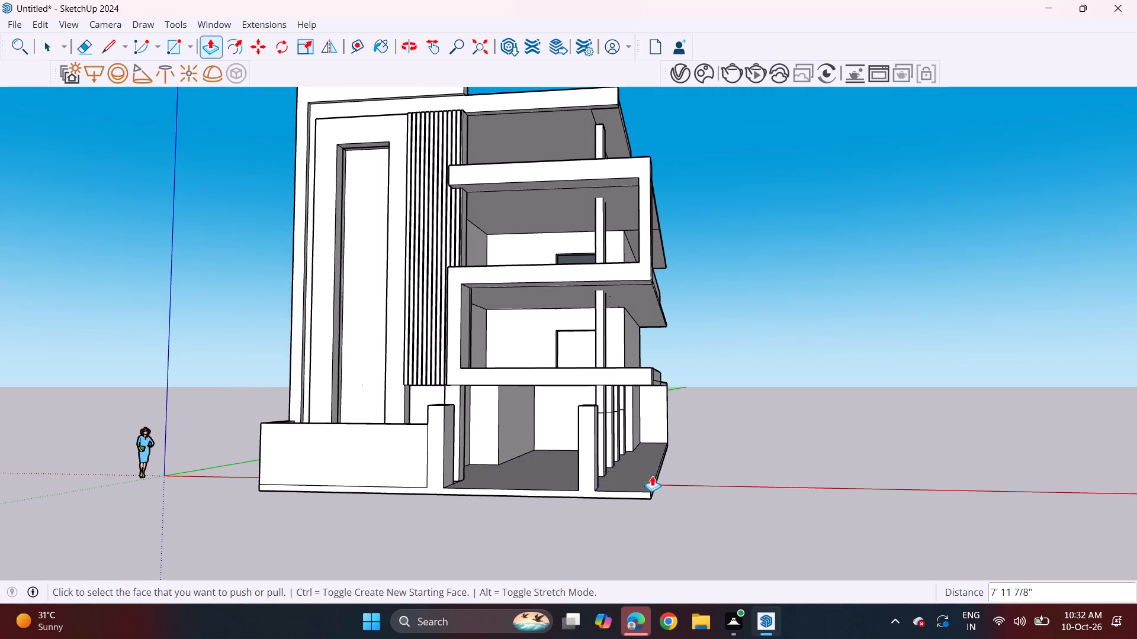
{"action": "middle_click_drag", "start_coordinate": [638, 458], "coordinate": [585, 543]}
{"action": "left_click", "coordinate": [104, 57]}
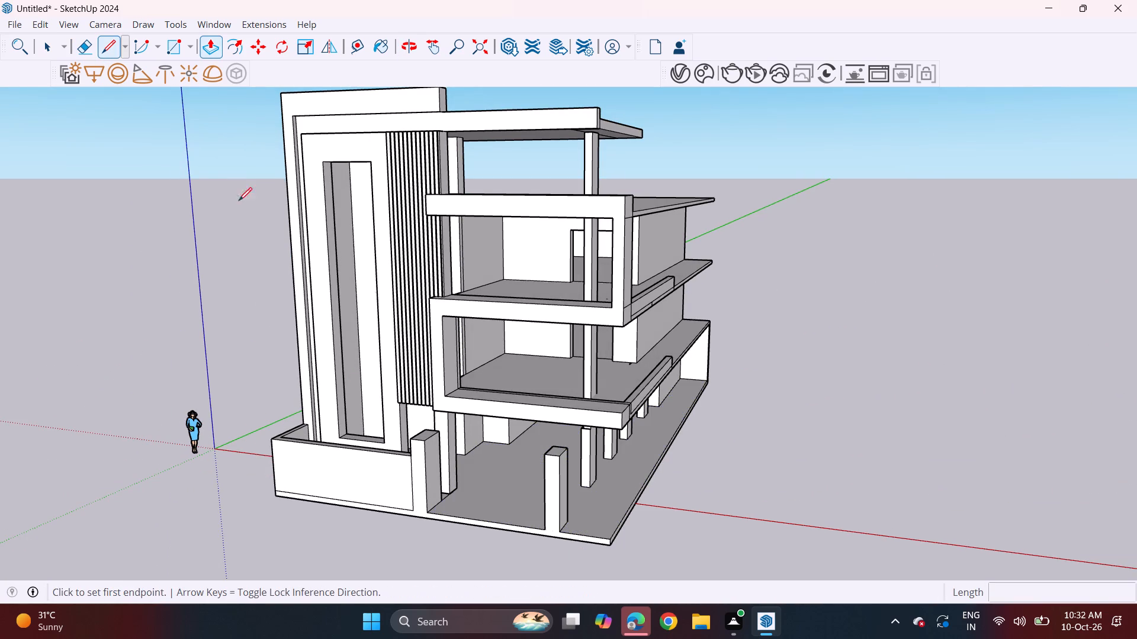
{"action": "scroll", "coordinate": [587, 522], "scroll_direction": "up", "scroll_amount": 7}
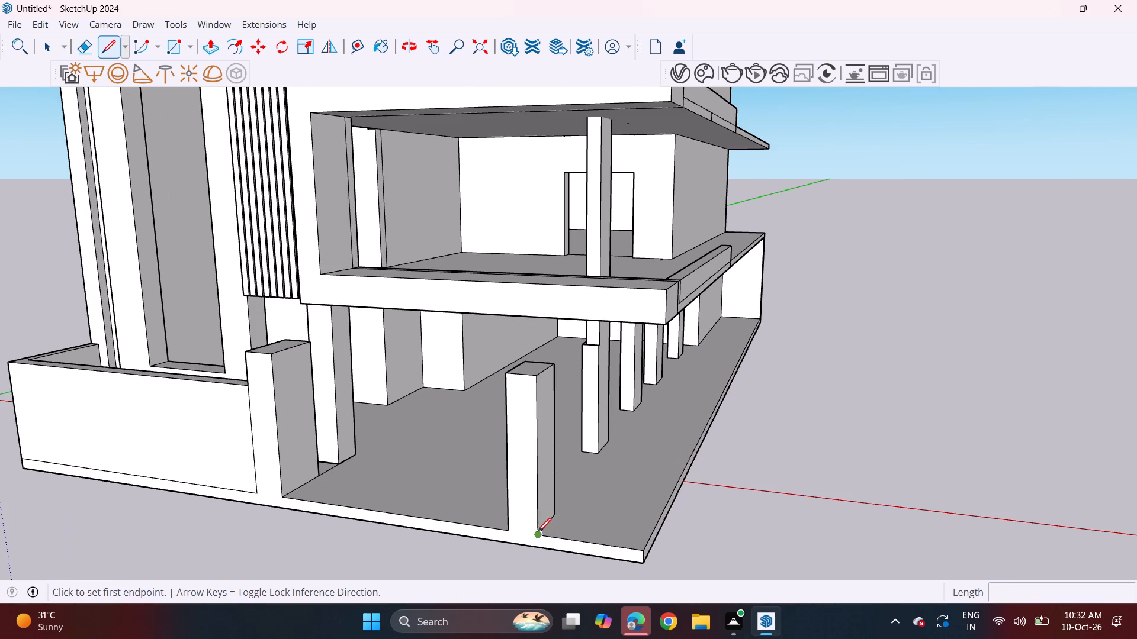
{"action": "left_click", "coordinate": [551, 523]}
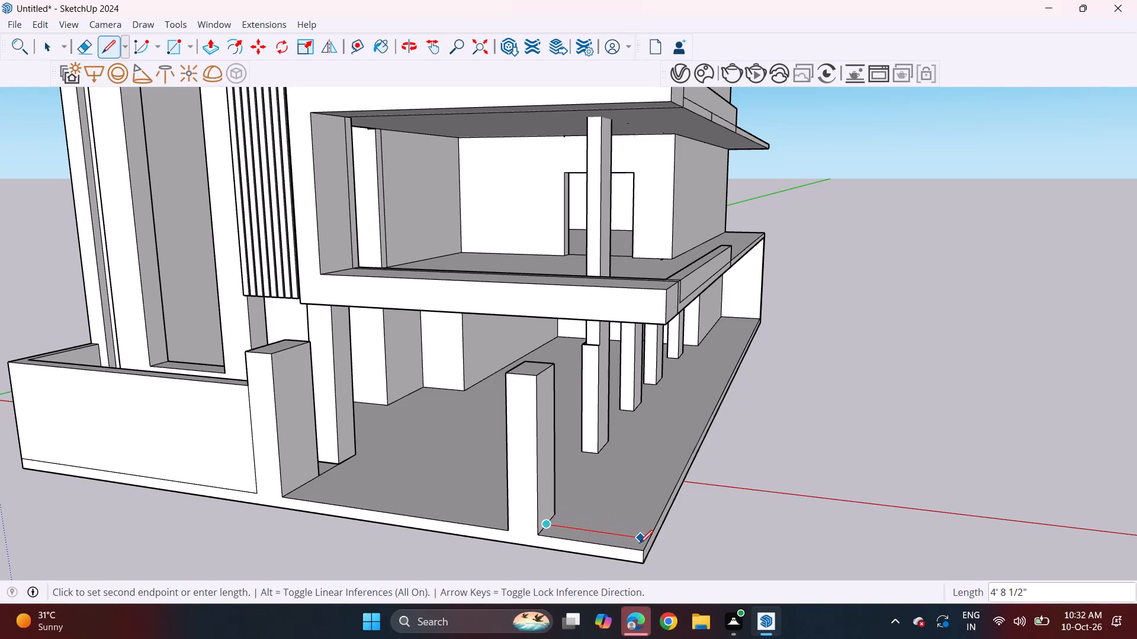
{"action": "left_click", "coordinate": [640, 543]}
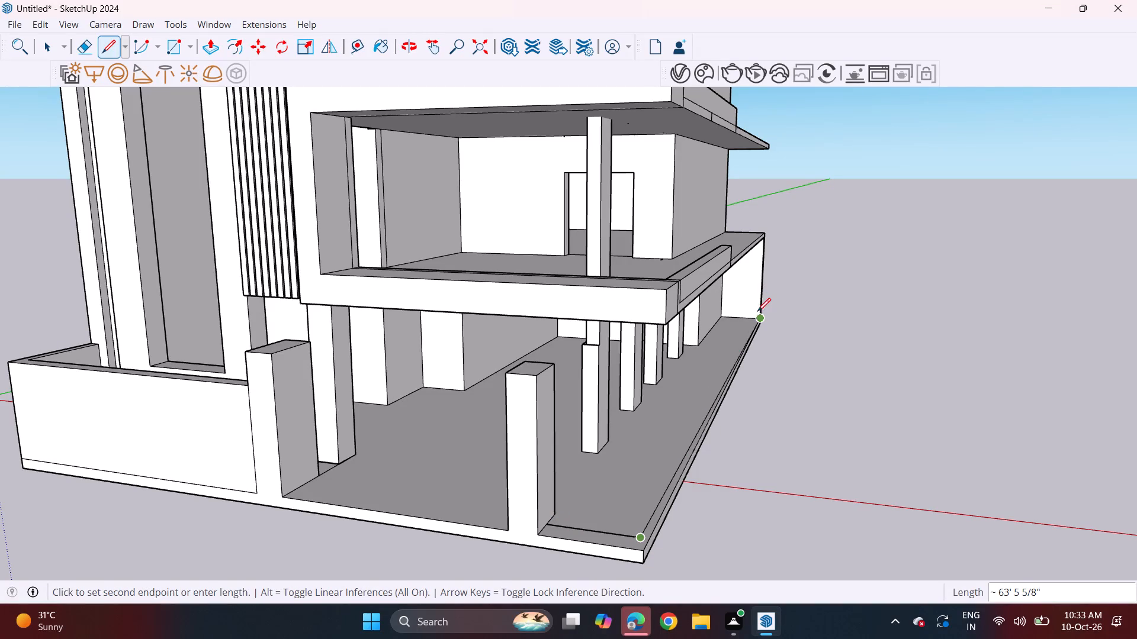
{"action": "left_click_drag", "start_coordinate": [749, 322], "coordinate": [755, 321]}
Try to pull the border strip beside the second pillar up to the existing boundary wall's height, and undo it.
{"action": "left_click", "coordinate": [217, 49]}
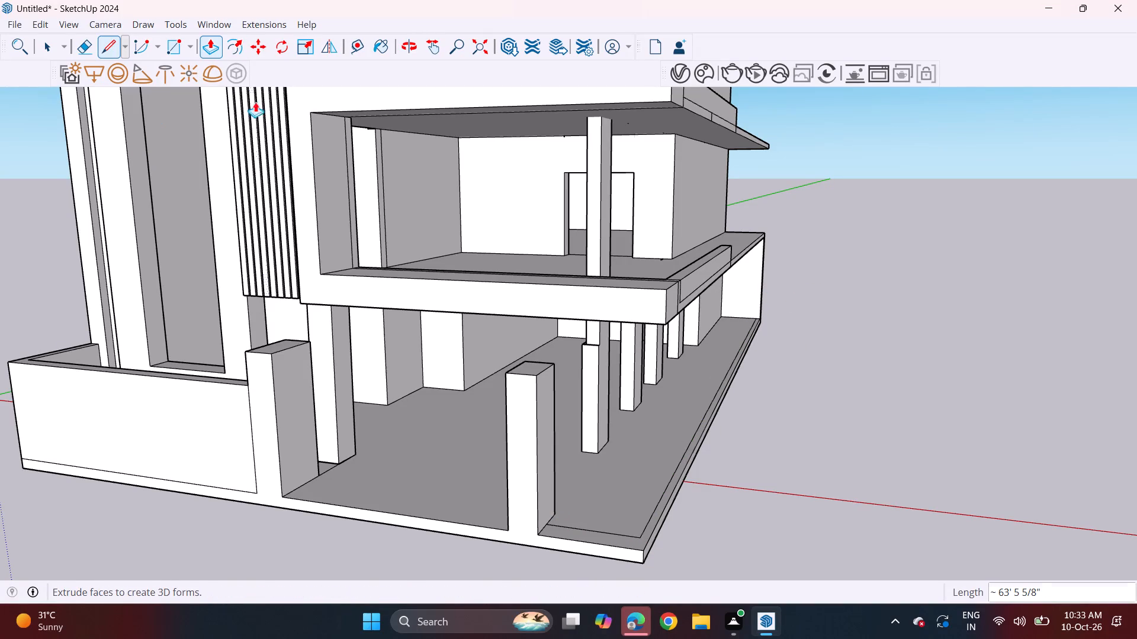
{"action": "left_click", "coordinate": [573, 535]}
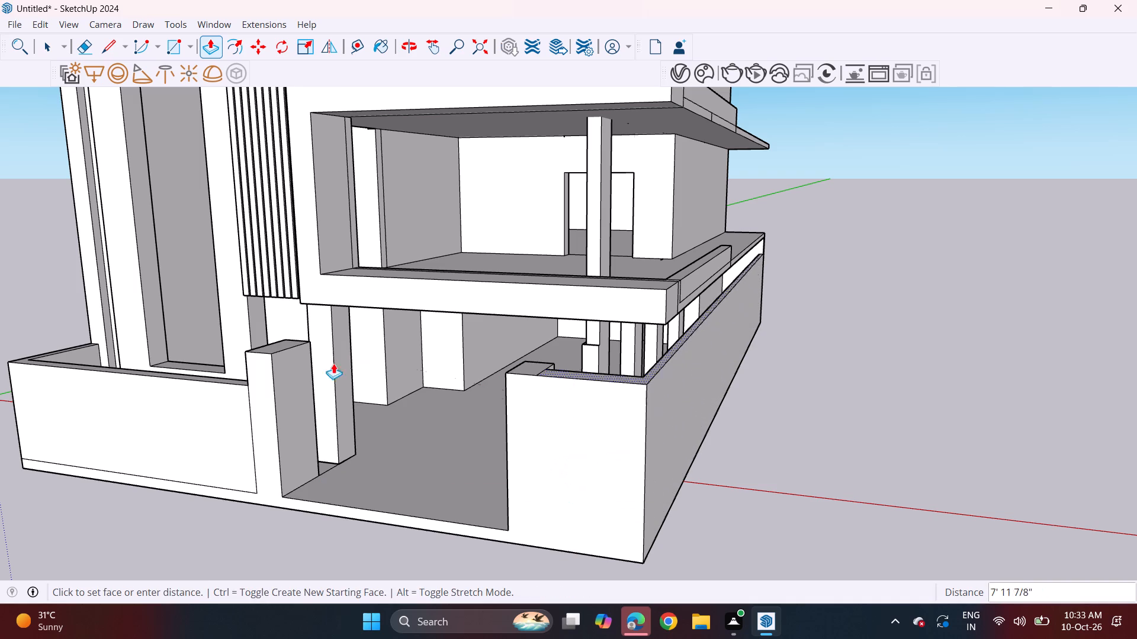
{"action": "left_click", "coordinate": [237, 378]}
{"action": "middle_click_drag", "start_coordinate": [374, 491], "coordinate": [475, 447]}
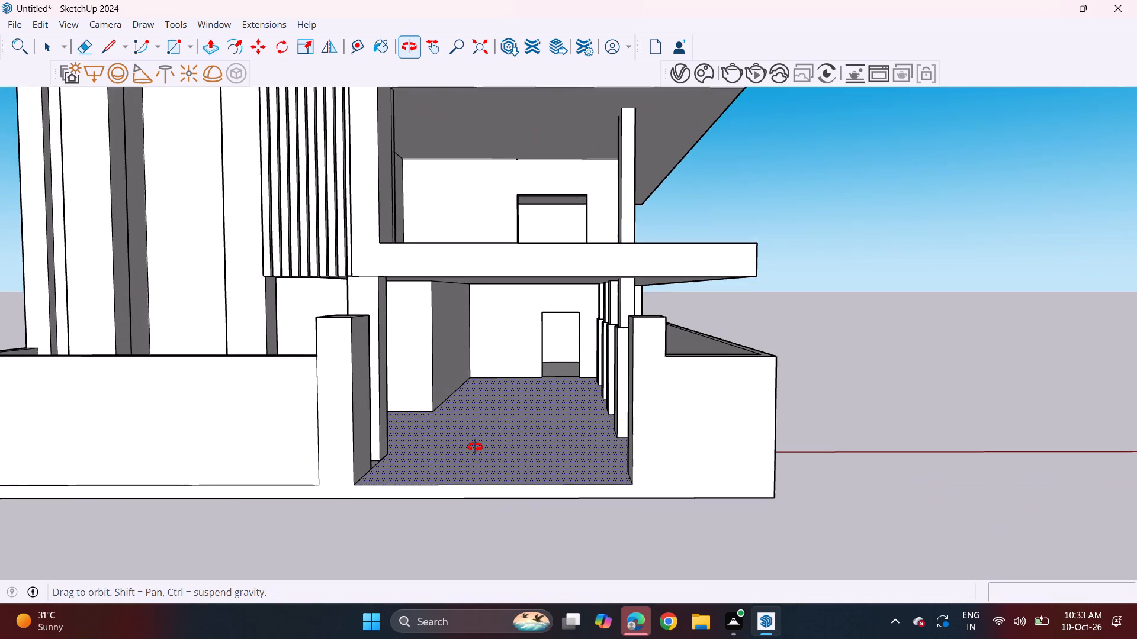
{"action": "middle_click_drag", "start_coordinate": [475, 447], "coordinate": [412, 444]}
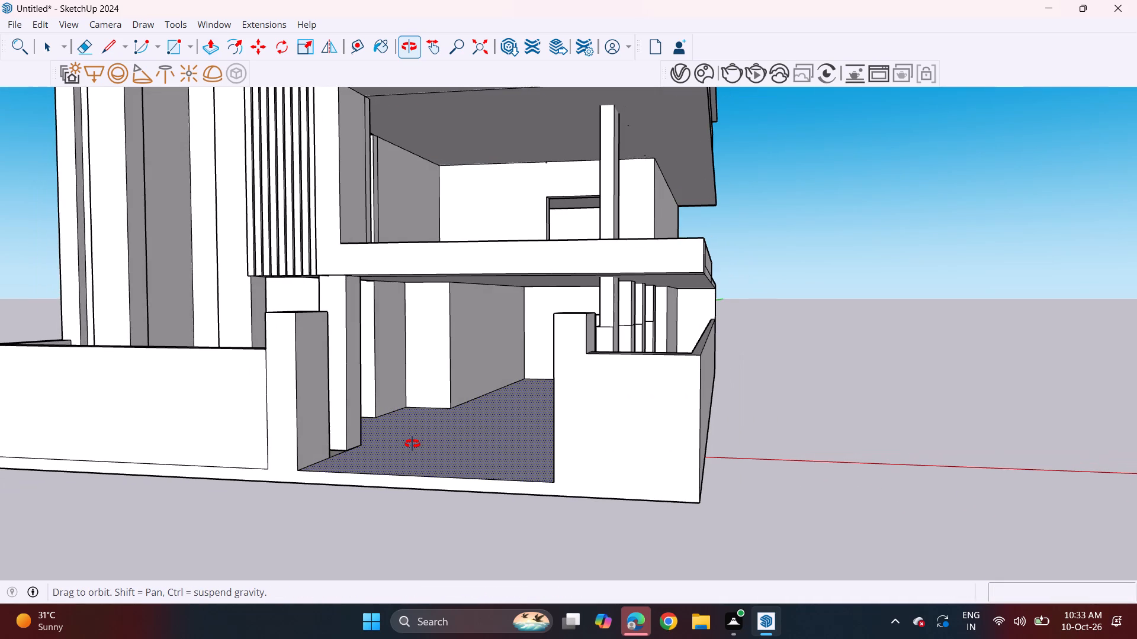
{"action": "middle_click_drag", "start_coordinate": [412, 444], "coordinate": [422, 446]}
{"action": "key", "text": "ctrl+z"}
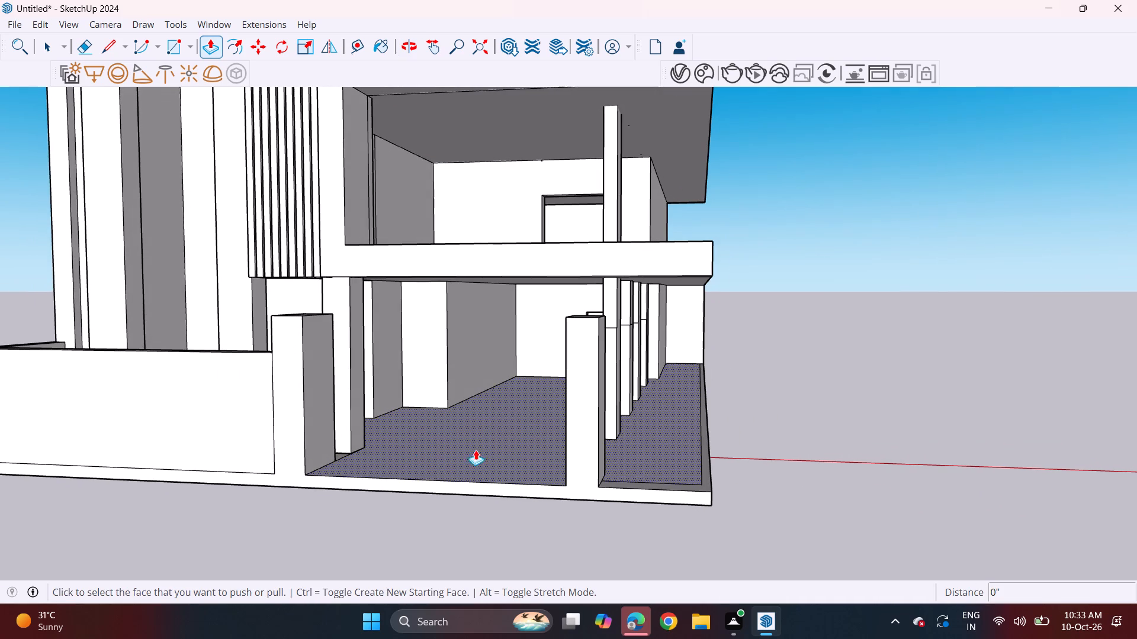
Extrude the border strip beside the second pillar up 6' 1 9/16" from a new starting face, matching the existing boundary wall.
{"action": "middle_click_drag", "start_coordinate": [627, 490], "coordinate": [618, 511]}
{"action": "left_click", "coordinate": [612, 506]}
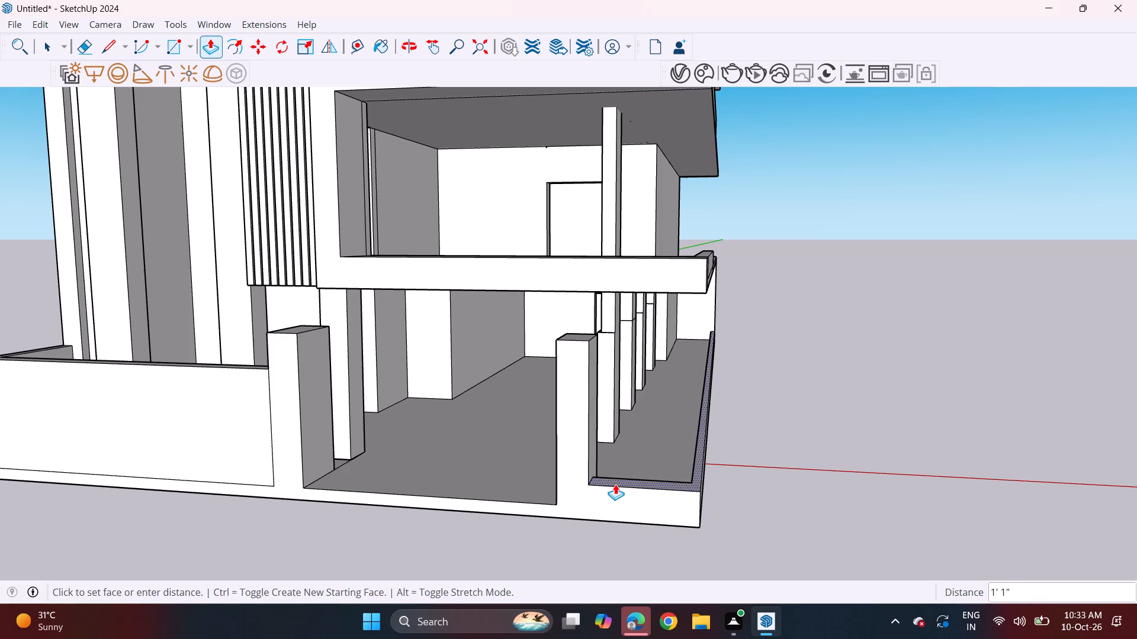
{"action": "left_click", "coordinate": [258, 373]}
Pull the shared front face of both gate pillars and the slab edge outward by 8 1/2".
{"action": "middle_click_drag", "start_coordinate": [617, 477], "coordinate": [573, 454]}
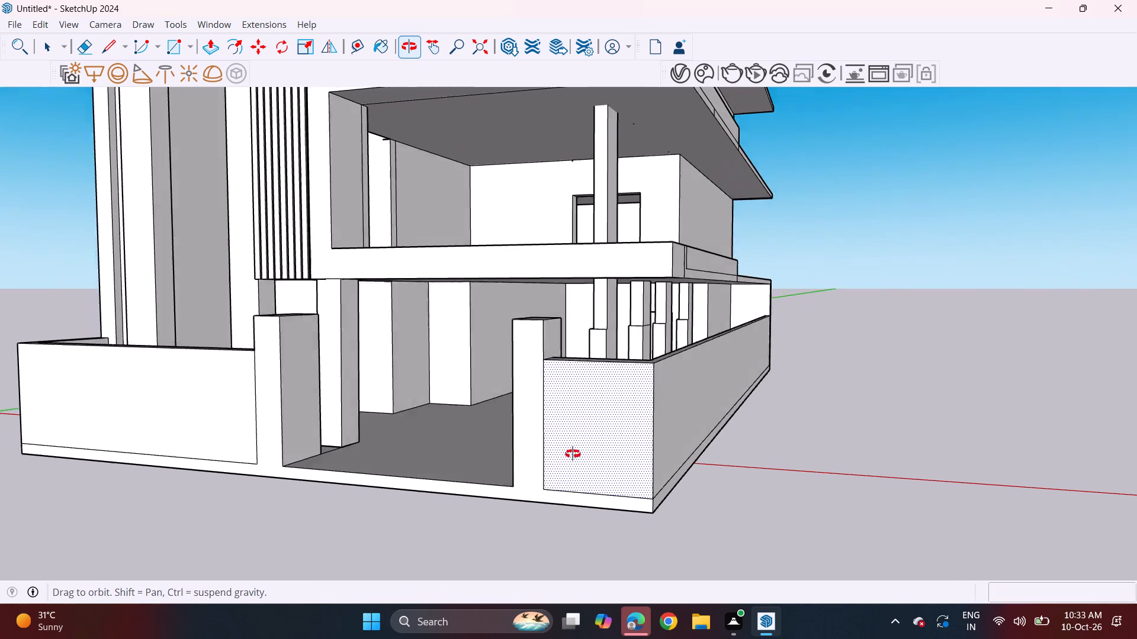
{"action": "middle_click_drag", "start_coordinate": [573, 454], "coordinate": [572, 453]}
{"action": "scroll", "coordinate": [541, 470], "scroll_direction": "down", "scroll_amount": 1}
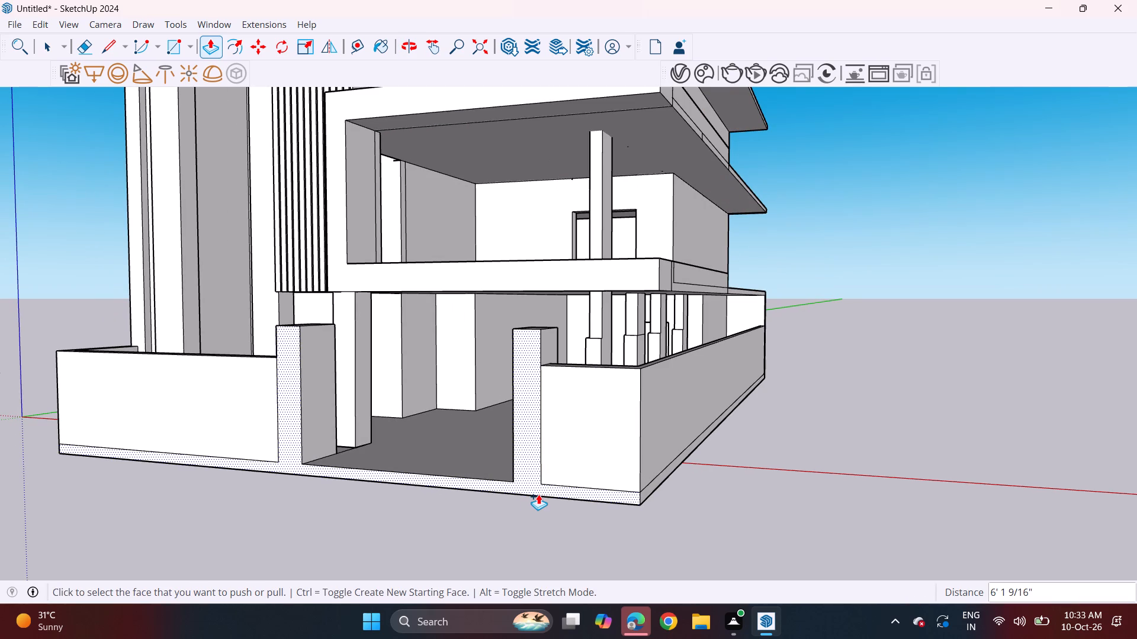
{"action": "left_click", "coordinate": [538, 494]}
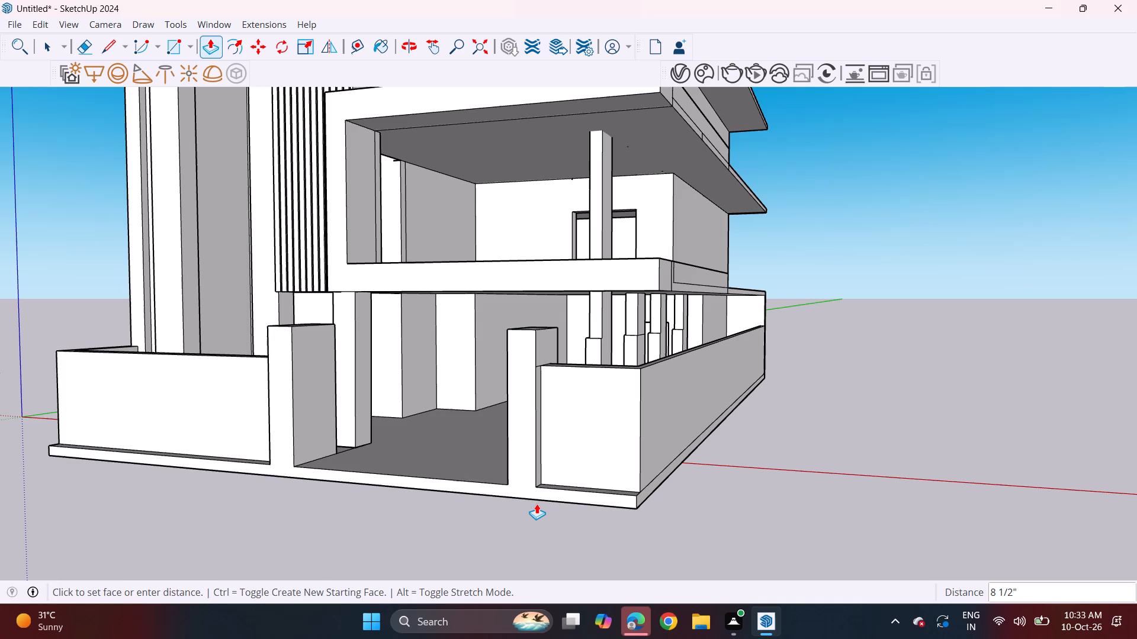
{"action": "left_click", "coordinate": [537, 504]}
{"action": "middle_click_drag", "start_coordinate": [198, 470], "coordinate": [281, 472]}
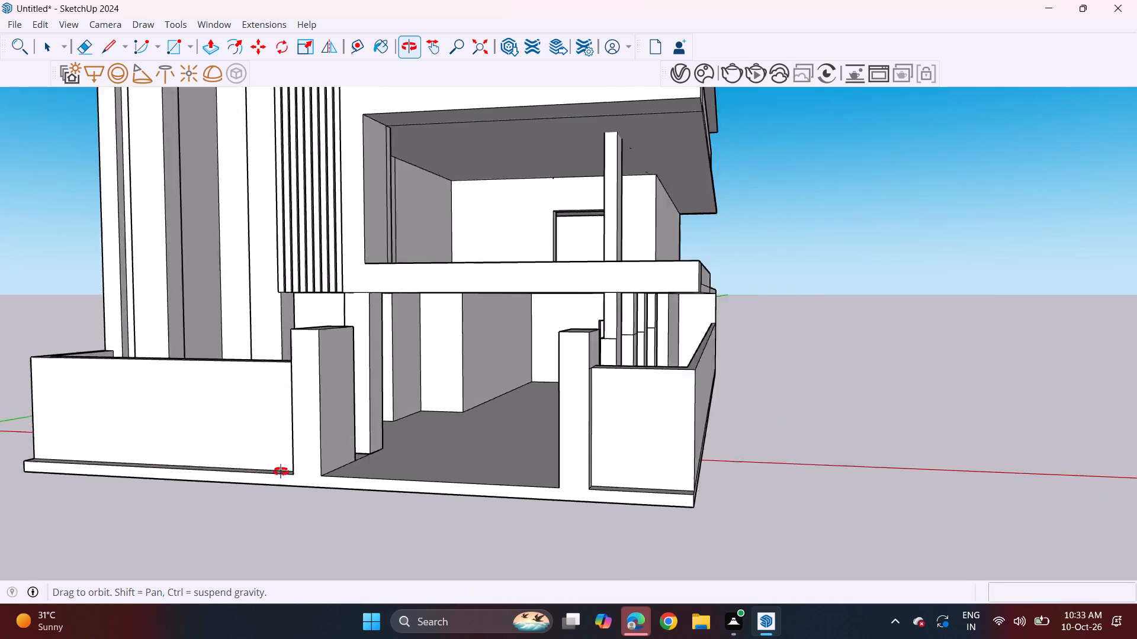
{"action": "middle_click_drag", "start_coordinate": [281, 472], "coordinate": [342, 468]}
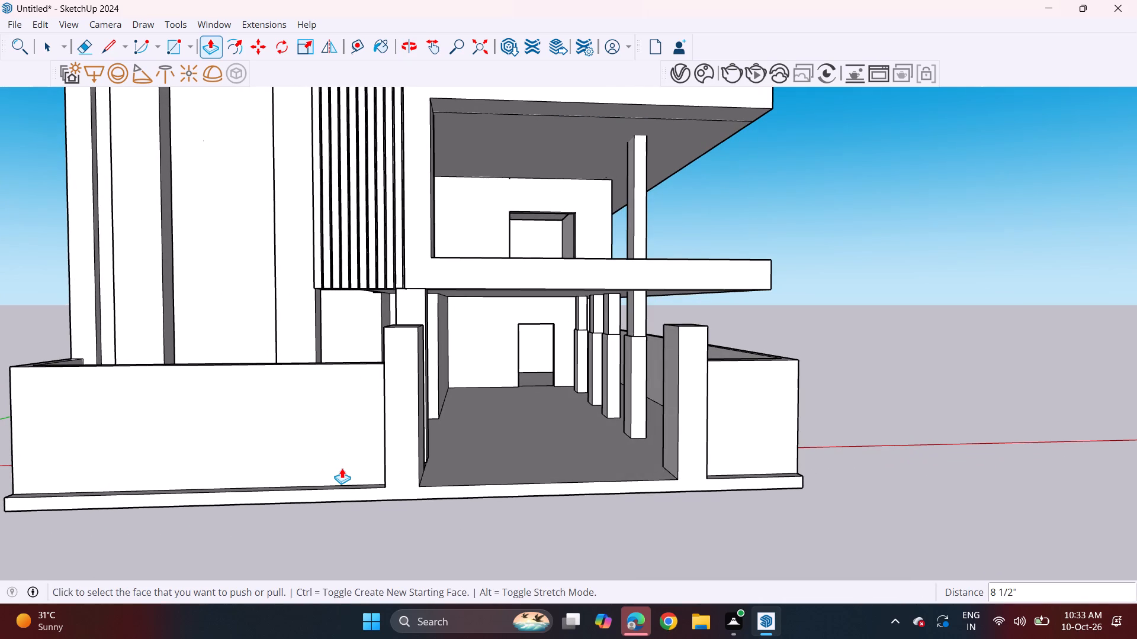
Examine the whole front elevation, including the boundary walls, gate pillars and slab edge, from several front angles.
{"action": "scroll", "coordinate": [342, 468], "scroll_direction": "down", "scroll_amount": 2}
{"action": "middle_click_drag", "start_coordinate": [490, 490], "coordinate": [490, 462]}
{"action": "scroll", "coordinate": [490, 462], "scroll_direction": "down", "scroll_amount": 2}
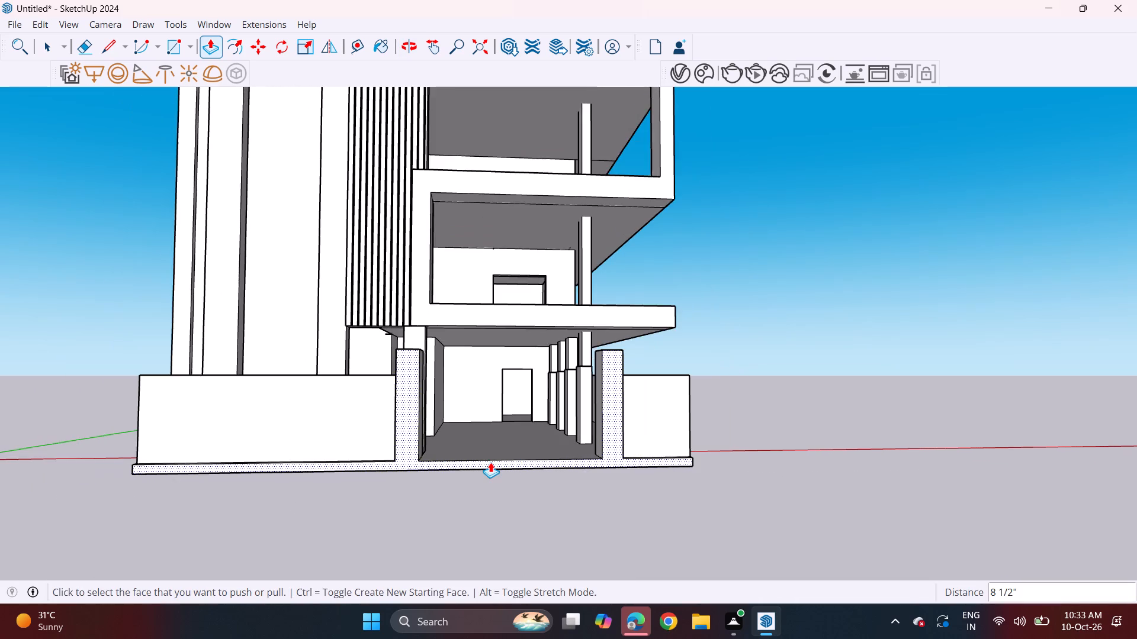
{"action": "middle_click_drag", "start_coordinate": [490, 462], "coordinate": [461, 485]}
{"action": "scroll", "coordinate": [470, 466], "scroll_direction": "down", "scroll_amount": 3}
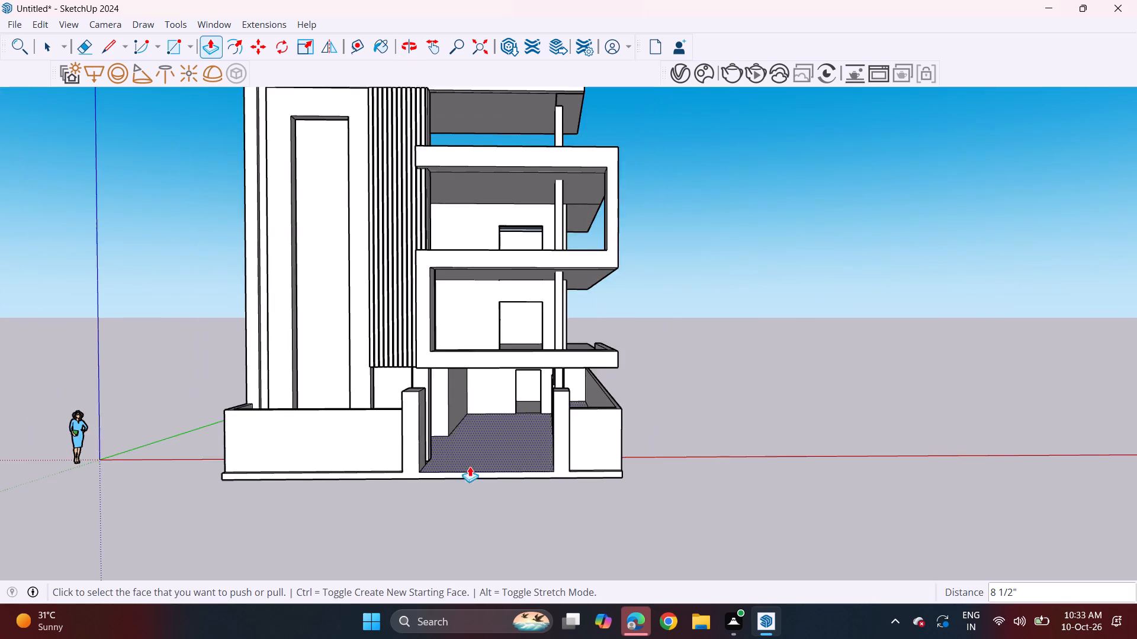
{"action": "middle_click_drag", "start_coordinate": [465, 473], "coordinate": [490, 437]}
{"action": "middle_click_drag", "start_coordinate": [487, 440], "coordinate": [567, 488]}
{"action": "middle_click_drag", "start_coordinate": [553, 496], "coordinate": [503, 512]}
{"action": "middle_click_drag", "start_coordinate": [512, 485], "coordinate": [522, 496], "text": "shift"}
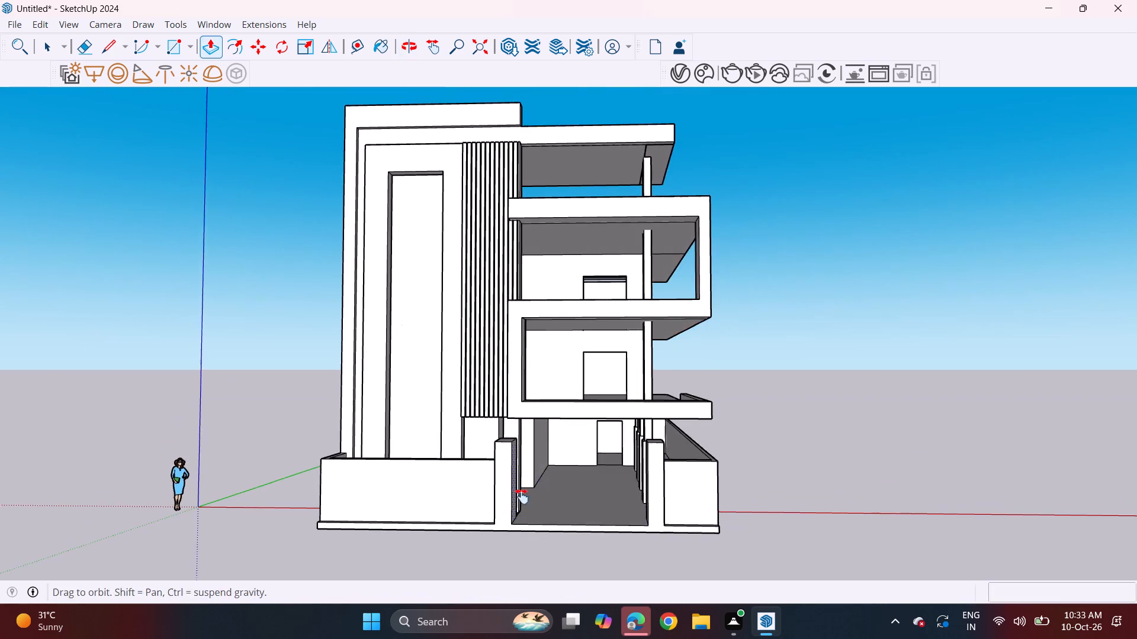
{"action": "middle_click_drag", "start_coordinate": [522, 496], "coordinate": [539, 493], "text": "shift"}
{"action": "middle_click_drag", "start_coordinate": [541, 493], "coordinate": [550, 471]}
{"action": "middle_click", "coordinate": [519, 475]}
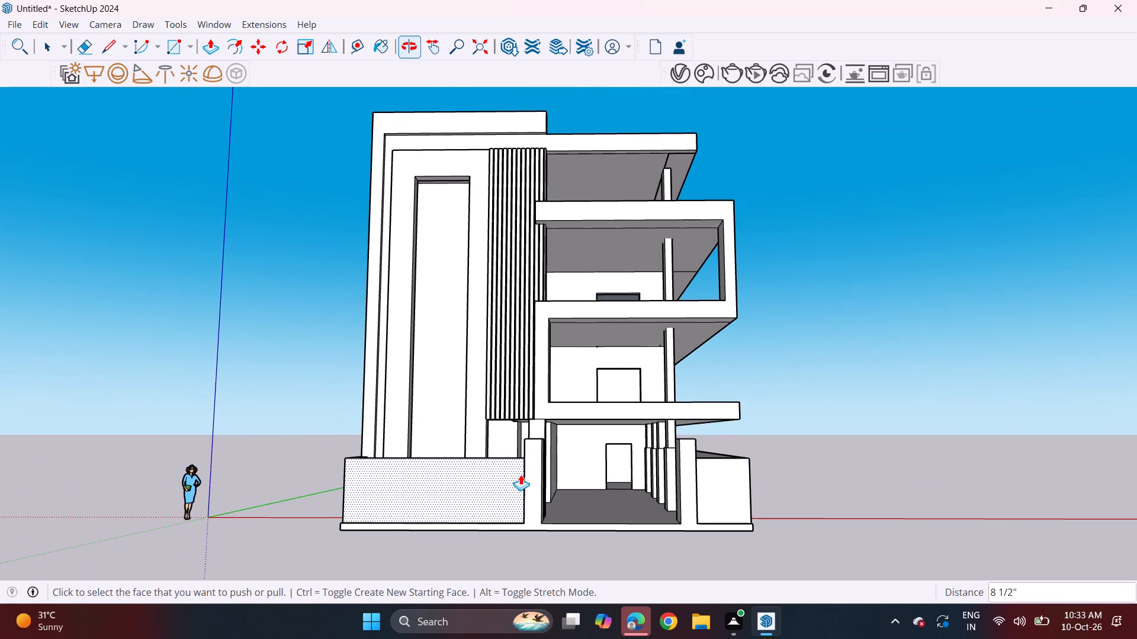
{"action": "scroll", "coordinate": [673, 479], "scroll_direction": "up", "scroll_amount": 2}
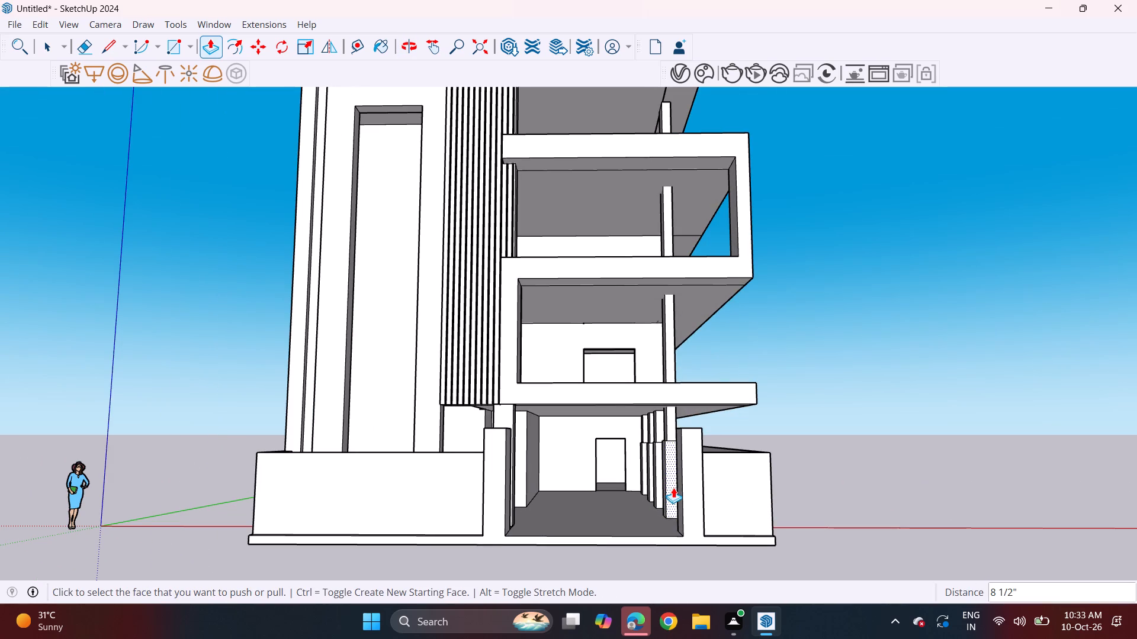
{"action": "scroll", "coordinate": [632, 508], "scroll_direction": "down", "scroll_amount": 2}
{"action": "middle_click_drag", "start_coordinate": [619, 511], "coordinate": [650, 523], "text": "shift"}
{"action": "middle_click_drag", "start_coordinate": [655, 521], "coordinate": [640, 521]}
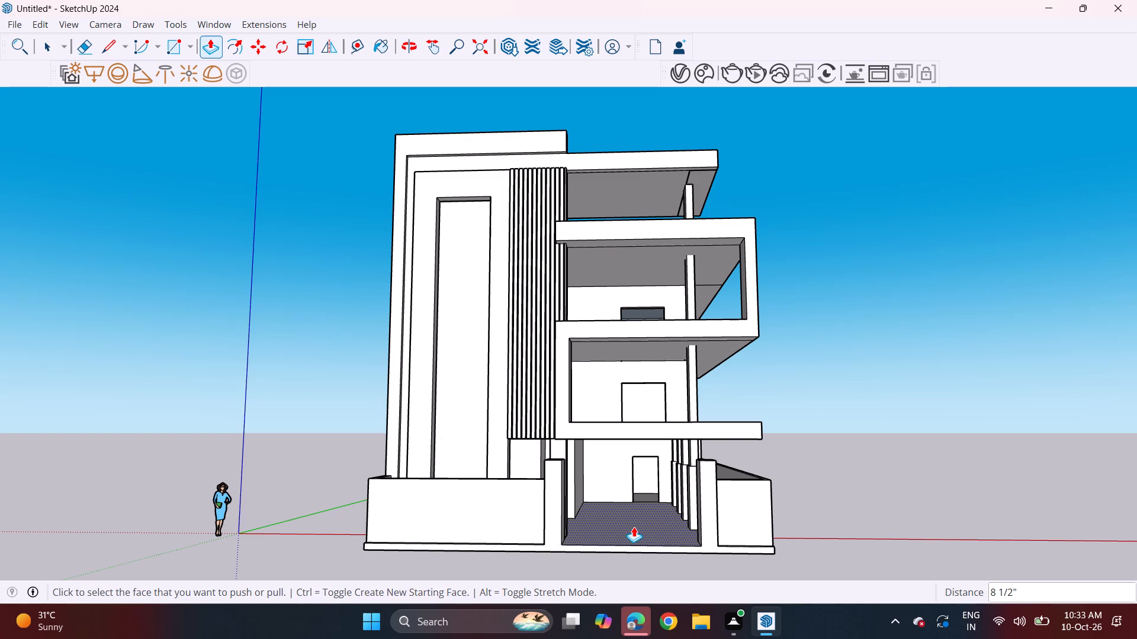
{"action": "middle_click_drag", "start_coordinate": [404, 330], "coordinate": [413, 341]}
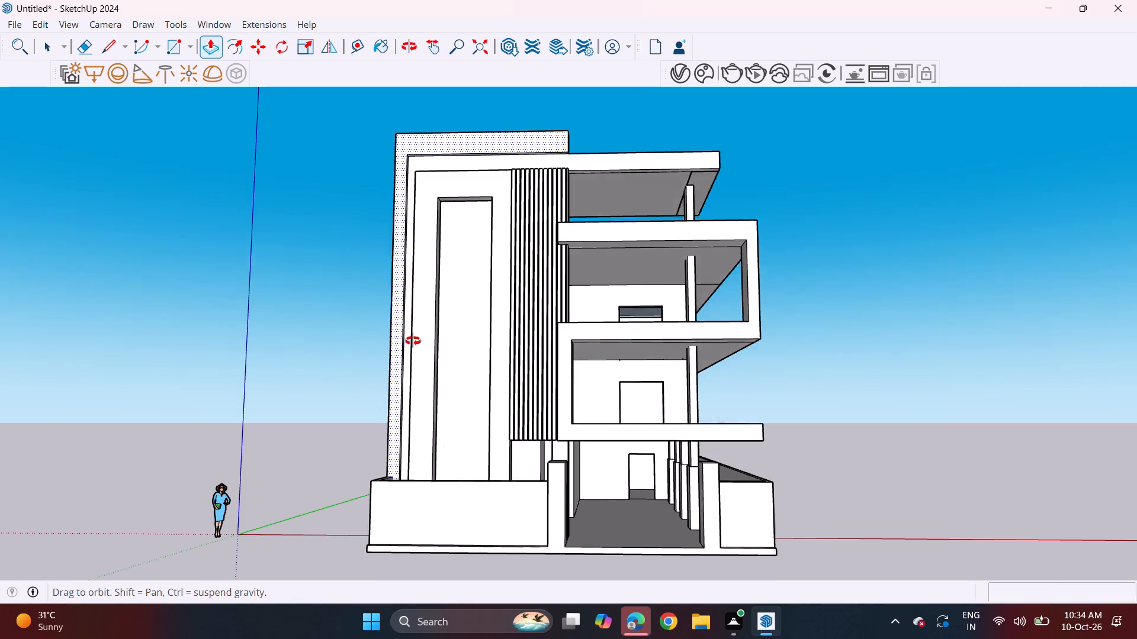
{"action": "middle_click_drag", "start_coordinate": [413, 341], "coordinate": [412, 344]}
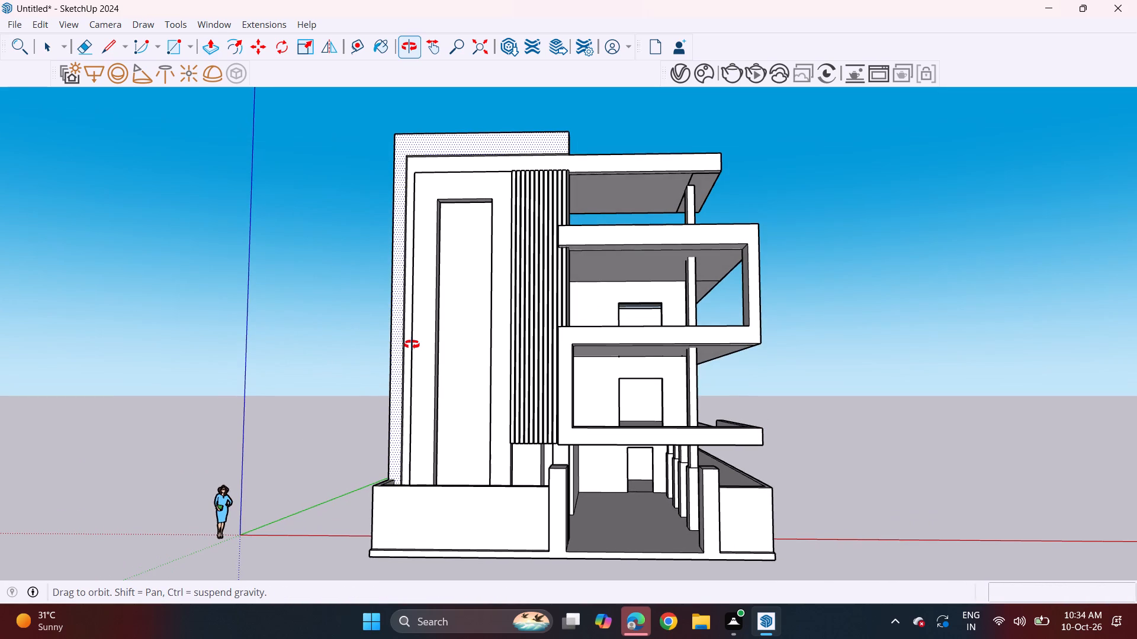
{"action": "middle_click_drag", "start_coordinate": [412, 344], "coordinate": [412, 326]}
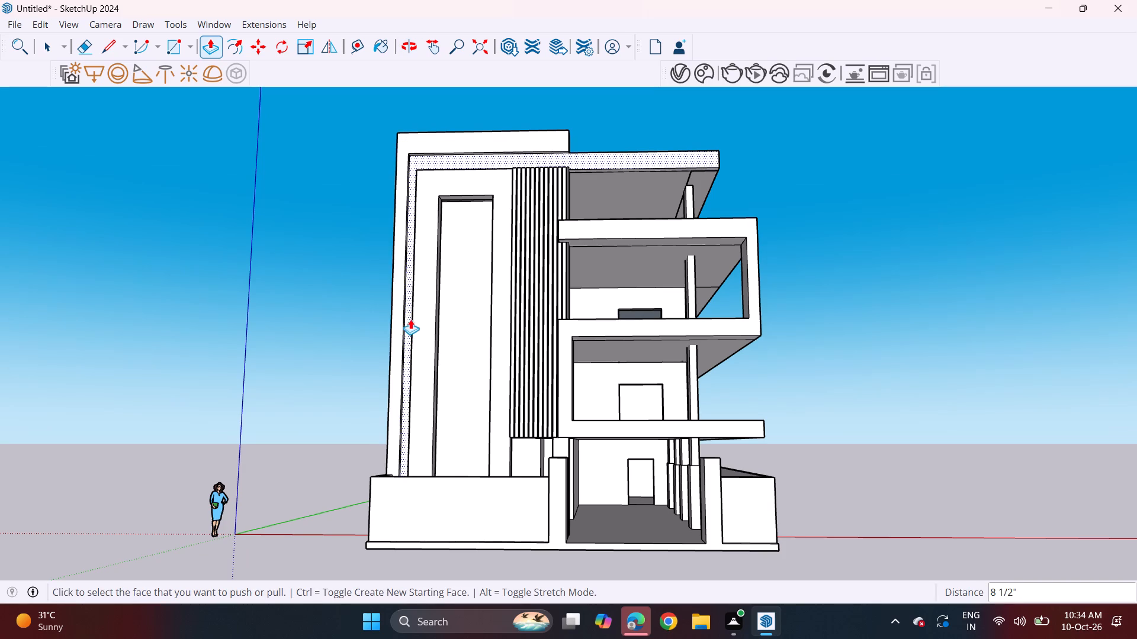
Push the rear edge face of the topmost roof slab inward by 8' 6 11/16" to shorten the slab.
{"action": "middle_click_drag", "start_coordinate": [653, 206], "coordinate": [210, 381]}
{"action": "middle_click_drag", "start_coordinate": [918, 187], "coordinate": [672, 177]}
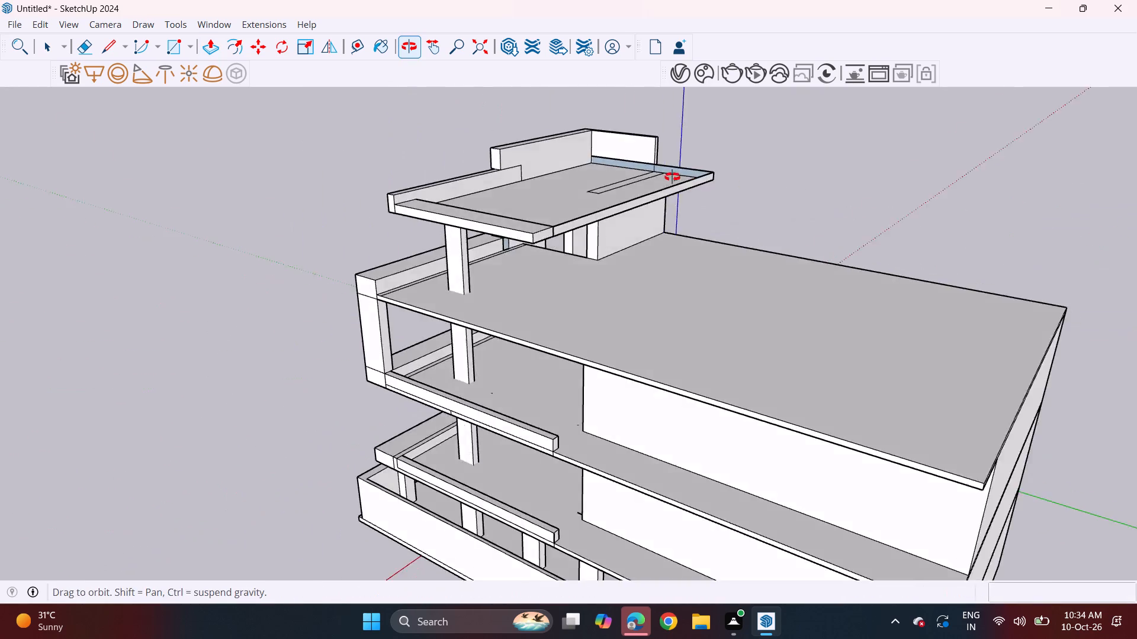
{"action": "middle_click_drag", "start_coordinate": [672, 177], "coordinate": [579, 133]}
{"action": "left_click", "coordinate": [557, 196]}
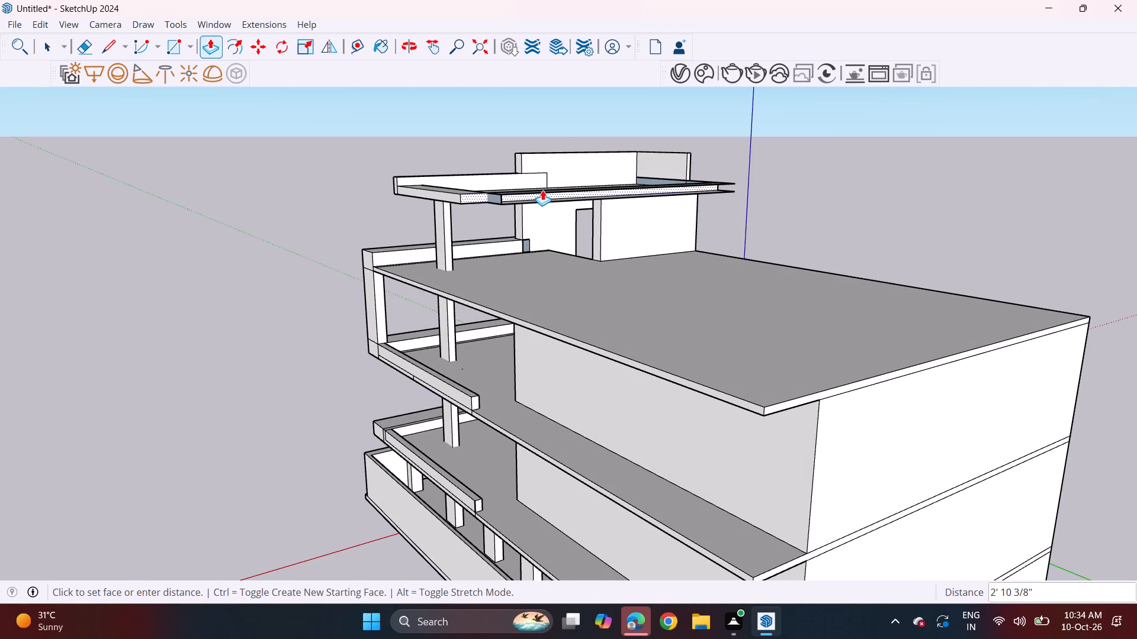
{"action": "middle_click_drag", "start_coordinate": [542, 190], "coordinate": [832, 205]}
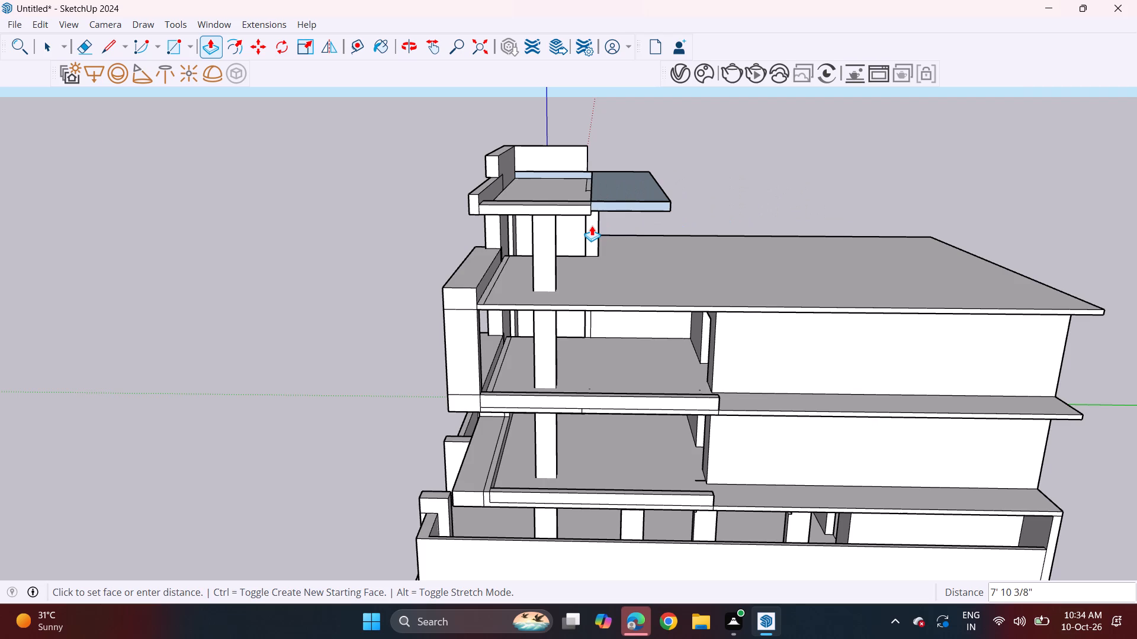
{"action": "left_click", "coordinate": [588, 225]}
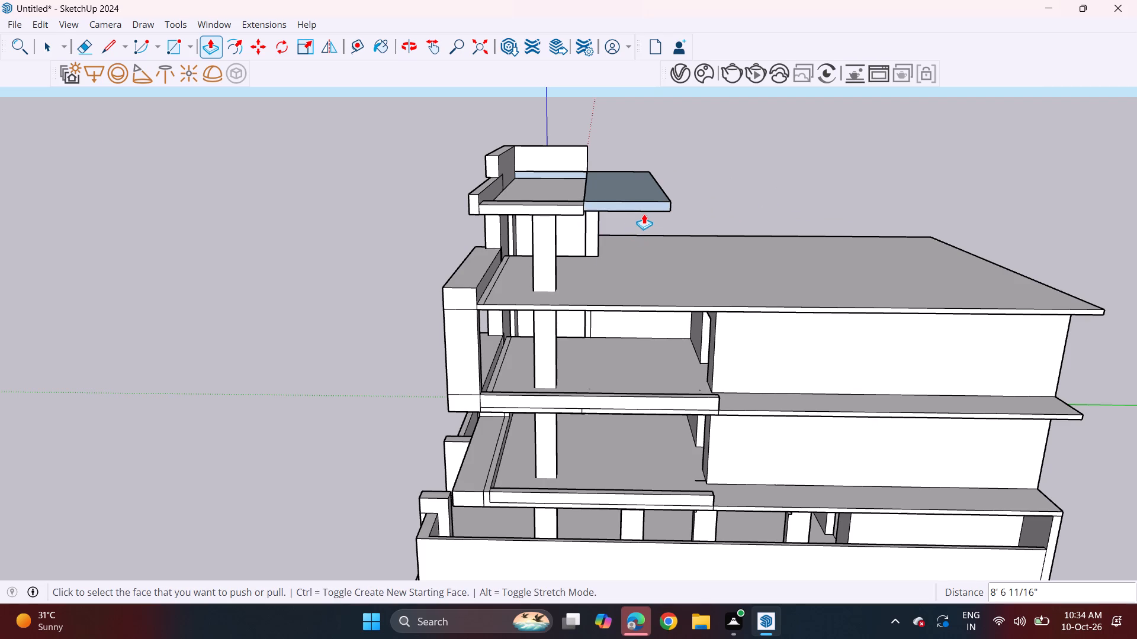
Erase the leftover edges and faces of the cut-off rear part of the topmost roof slab.
{"action": "key", "text": "space"}
{"action": "left_click_drag", "start_coordinate": [81, 54], "coordinate": [91, 57]}
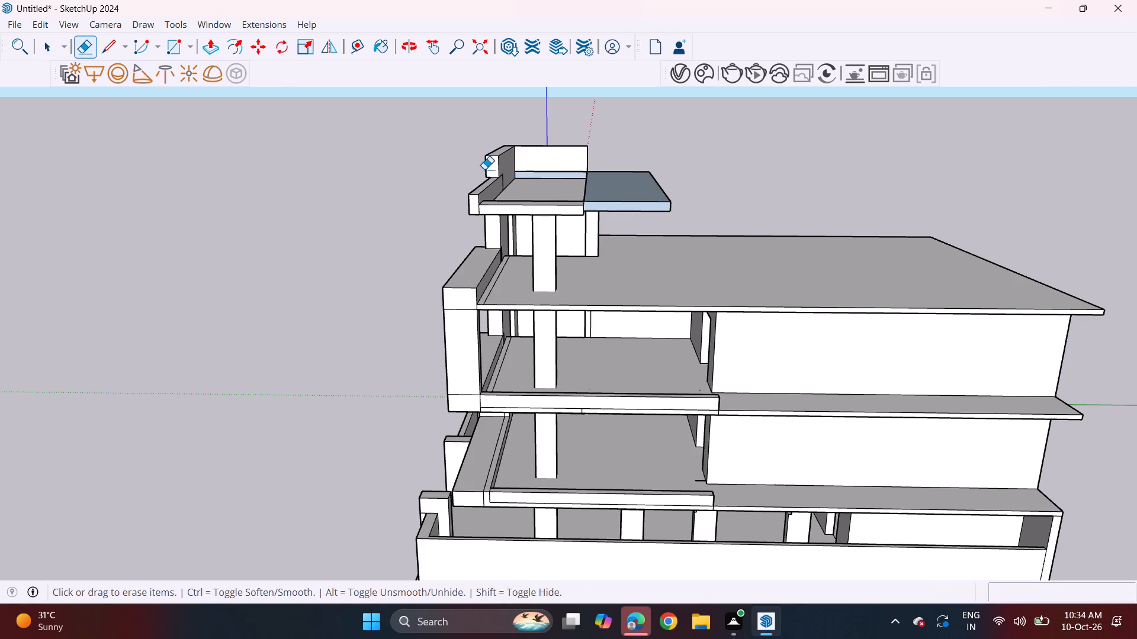
{"action": "left_click_drag", "start_coordinate": [631, 192], "coordinate": [633, 215]}
{"action": "left_click_drag", "start_coordinate": [667, 194], "coordinate": [653, 195]}
{"action": "left_click_drag", "start_coordinate": [631, 162], "coordinate": [632, 167]}
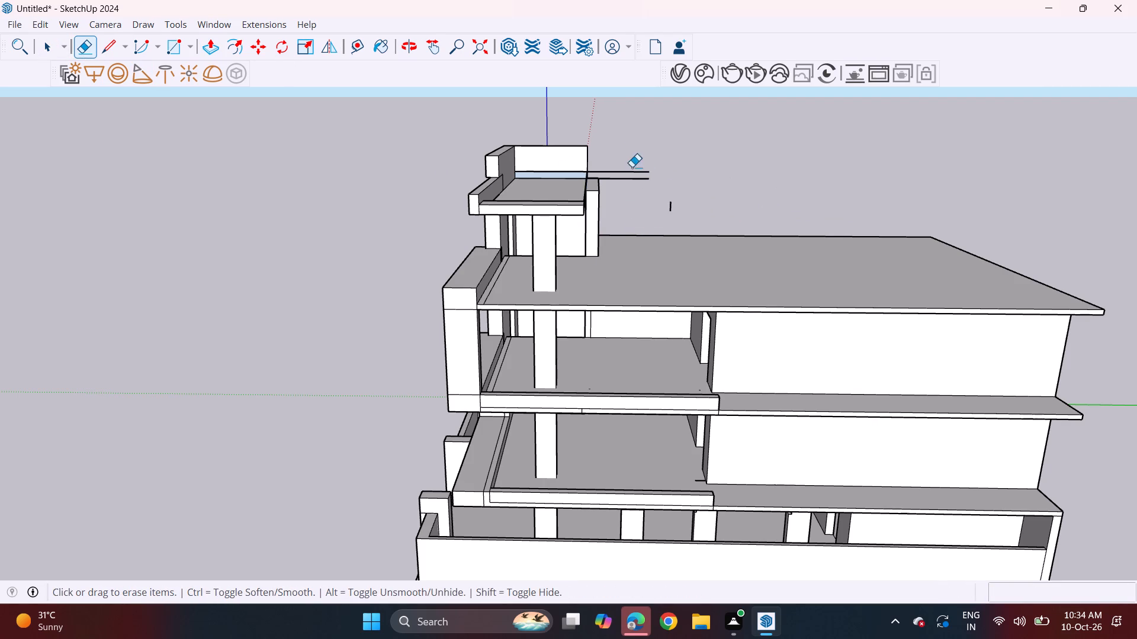
{"action": "left_click_drag", "start_coordinate": [632, 167], "coordinate": [635, 181]}
{"action": "left_click_drag", "start_coordinate": [679, 194], "coordinate": [666, 210]}
Raise the recessed top face of the topmost roof slab flush with its surrounding border.
{"action": "middle_click_drag", "start_coordinate": [537, 214], "coordinate": [907, 158]}
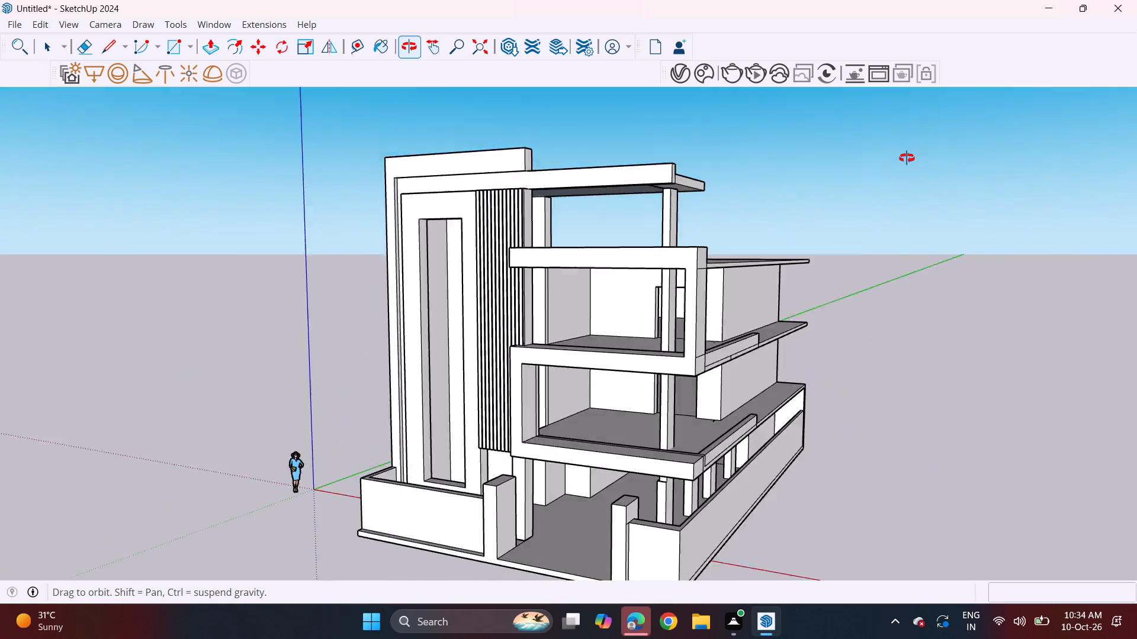
{"action": "middle_click_drag", "start_coordinate": [907, 158], "coordinate": [940, 124]}
{"action": "middle_click_drag", "start_coordinate": [632, 224], "coordinate": [362, 313]}
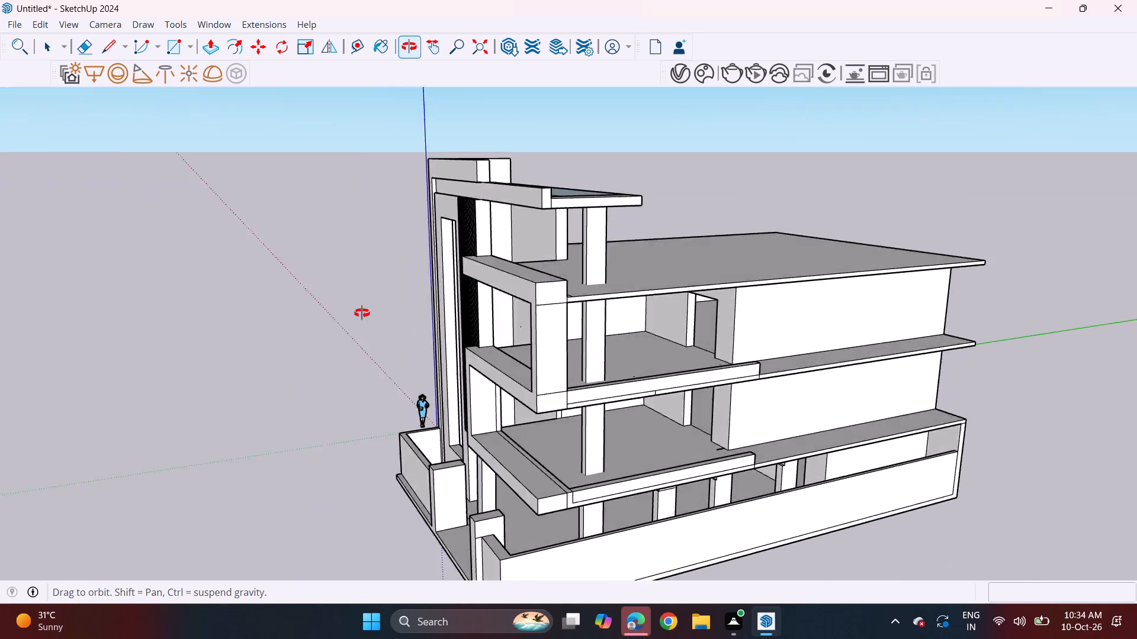
{"action": "middle_click_drag", "start_coordinate": [362, 313], "coordinate": [320, 327]}
{"action": "key", "text": "p"}
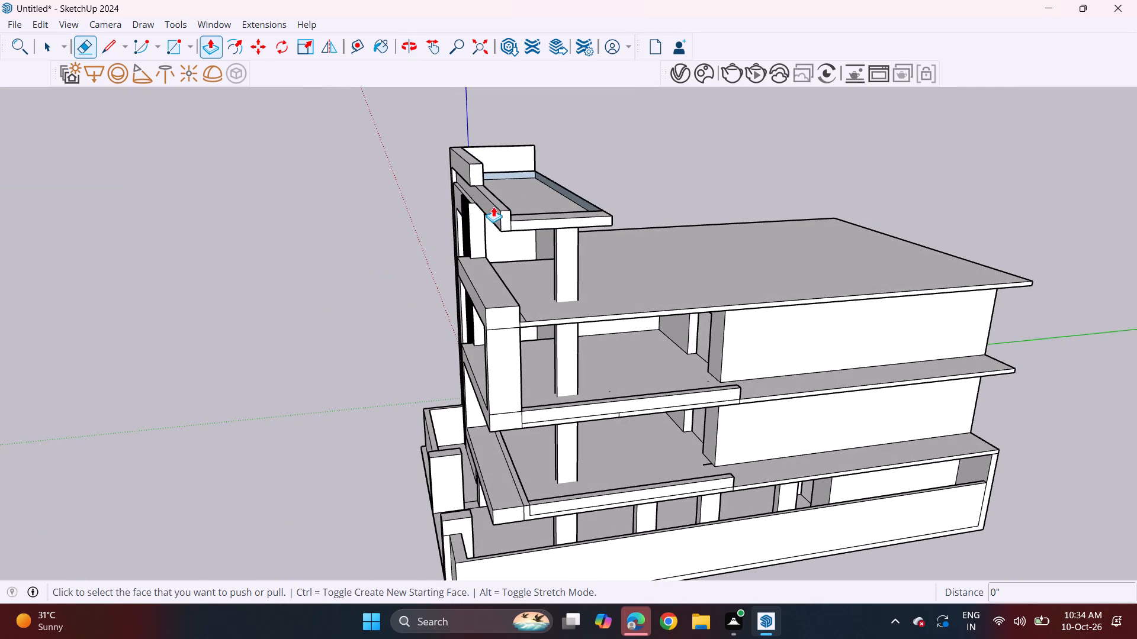
{"action": "left_click", "coordinate": [543, 204]}
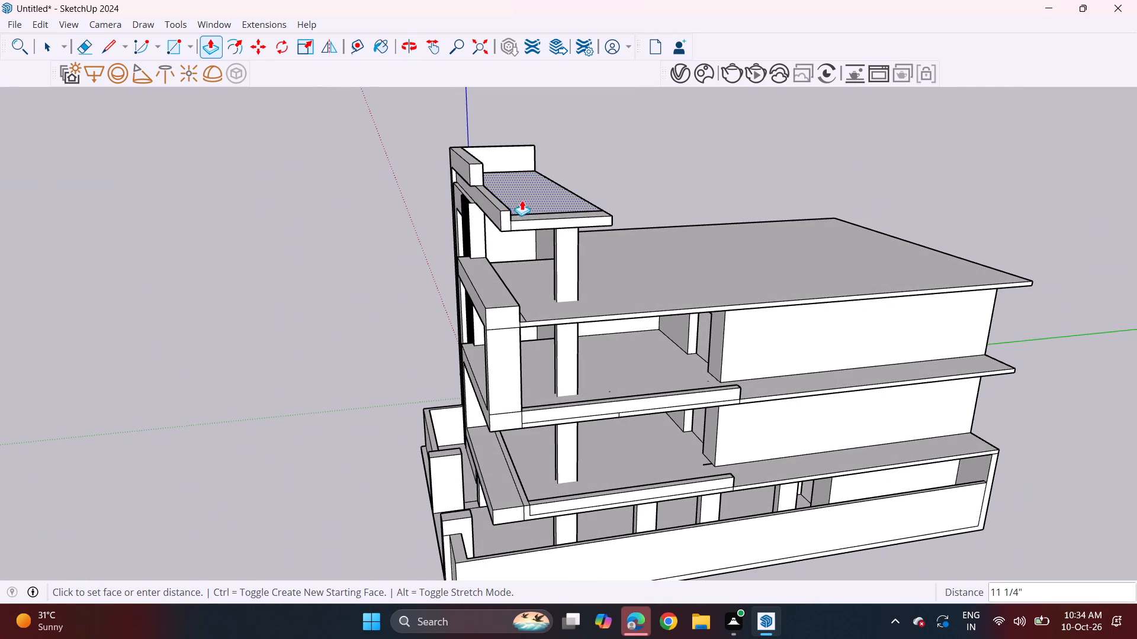
{"action": "left_click", "coordinate": [506, 205]}
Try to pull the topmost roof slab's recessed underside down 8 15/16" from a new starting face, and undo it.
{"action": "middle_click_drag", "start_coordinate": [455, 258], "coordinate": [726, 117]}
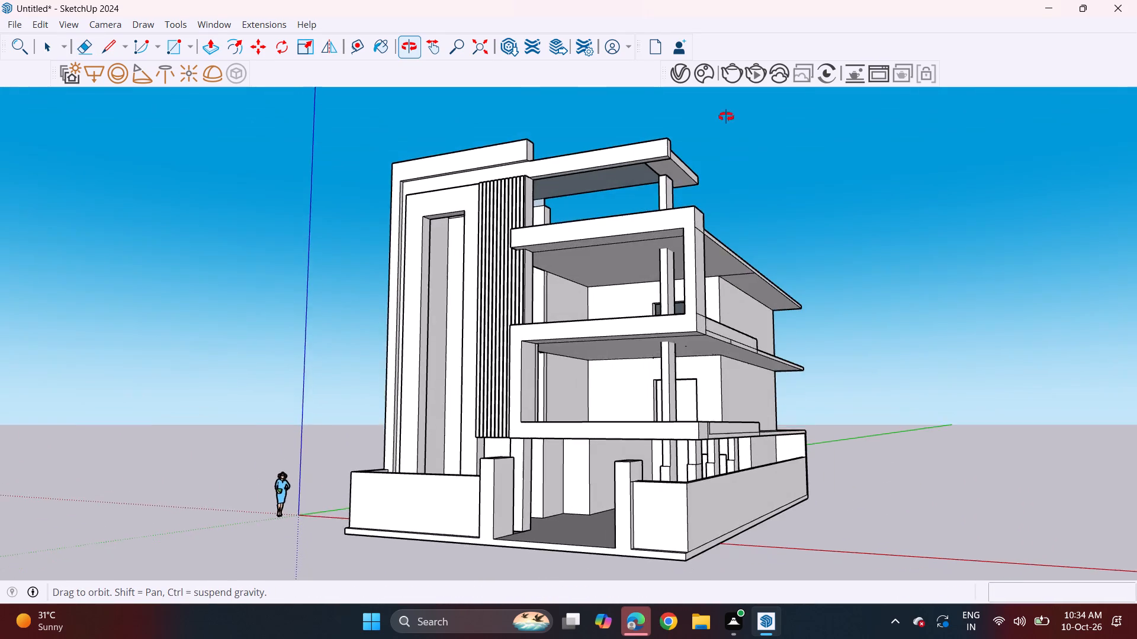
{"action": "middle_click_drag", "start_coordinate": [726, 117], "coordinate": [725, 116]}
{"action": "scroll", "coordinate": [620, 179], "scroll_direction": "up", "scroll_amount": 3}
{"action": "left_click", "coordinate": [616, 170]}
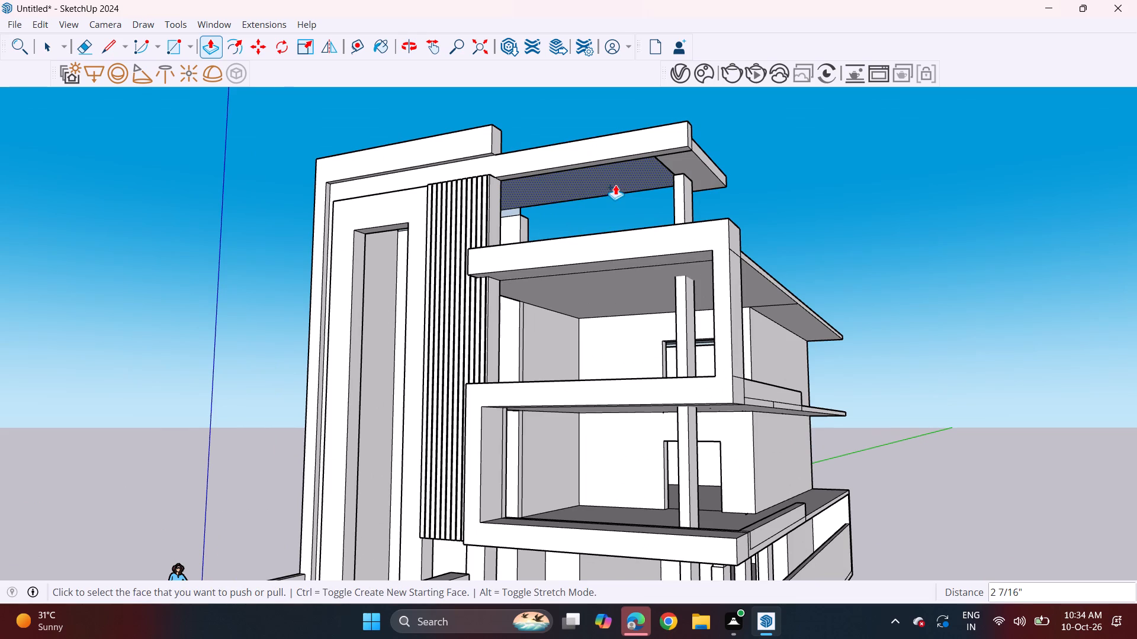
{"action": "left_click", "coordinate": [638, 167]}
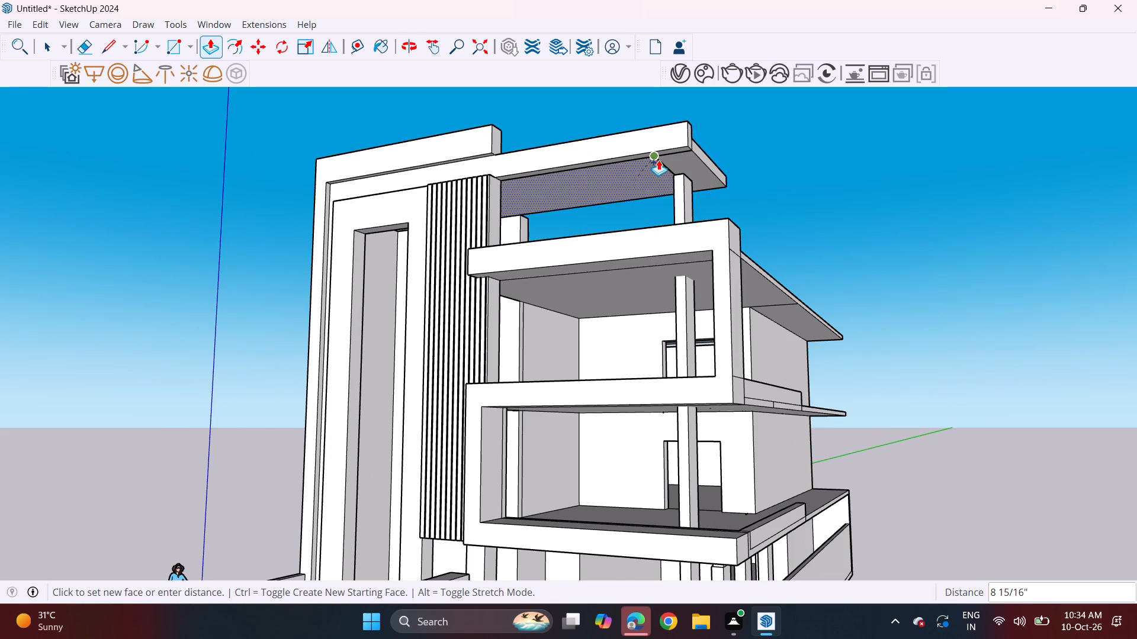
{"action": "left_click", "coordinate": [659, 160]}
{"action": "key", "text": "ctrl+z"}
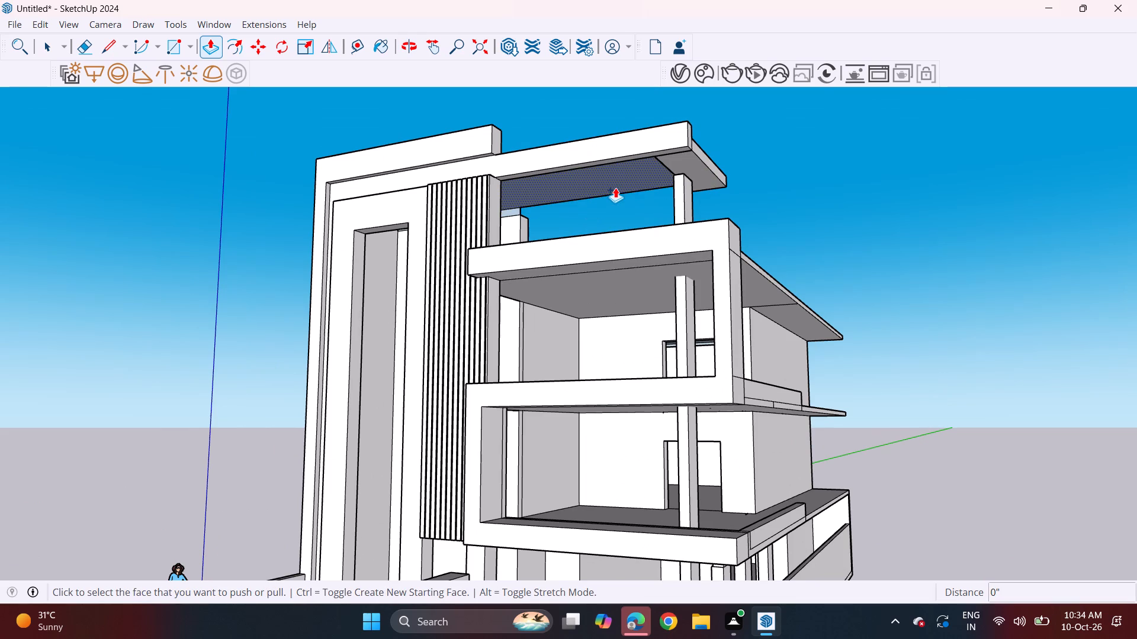
Pull the topmost roof slab's recessed underside down 6 1/2" from a new starting face, flush with the surrounding soffit.
{"action": "scroll", "coordinate": [615, 188], "scroll_direction": "up", "scroll_amount": 7}
{"action": "left_click", "coordinate": [619, 166]}
{"action": "left_click", "coordinate": [615, 170]}
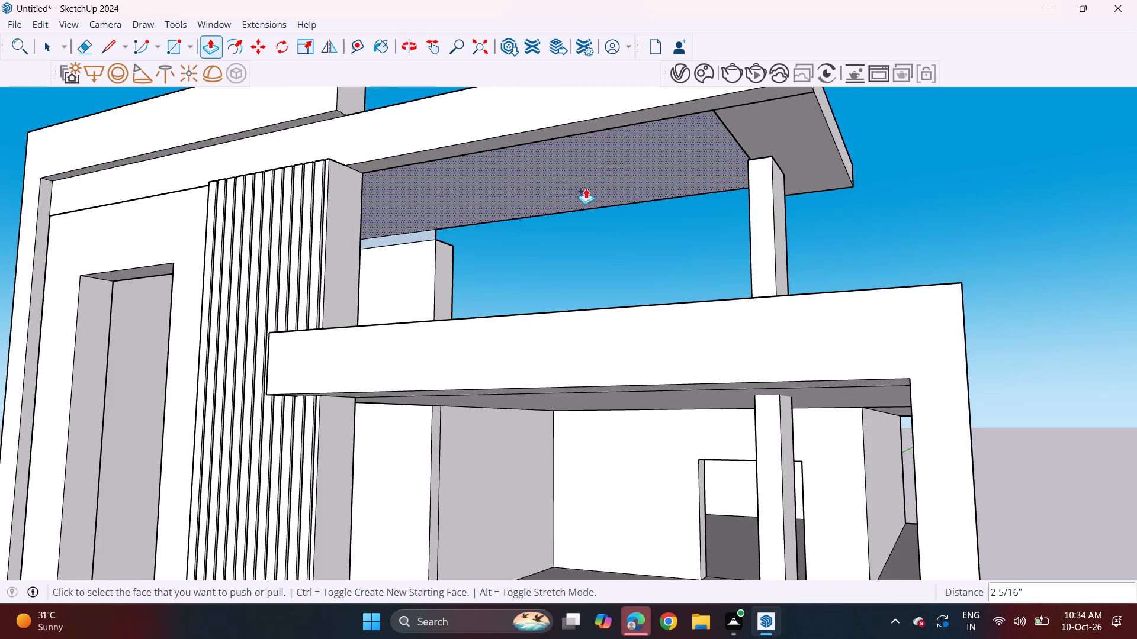
{"action": "middle_click_drag", "start_coordinate": [484, 238], "coordinate": [606, 260]}
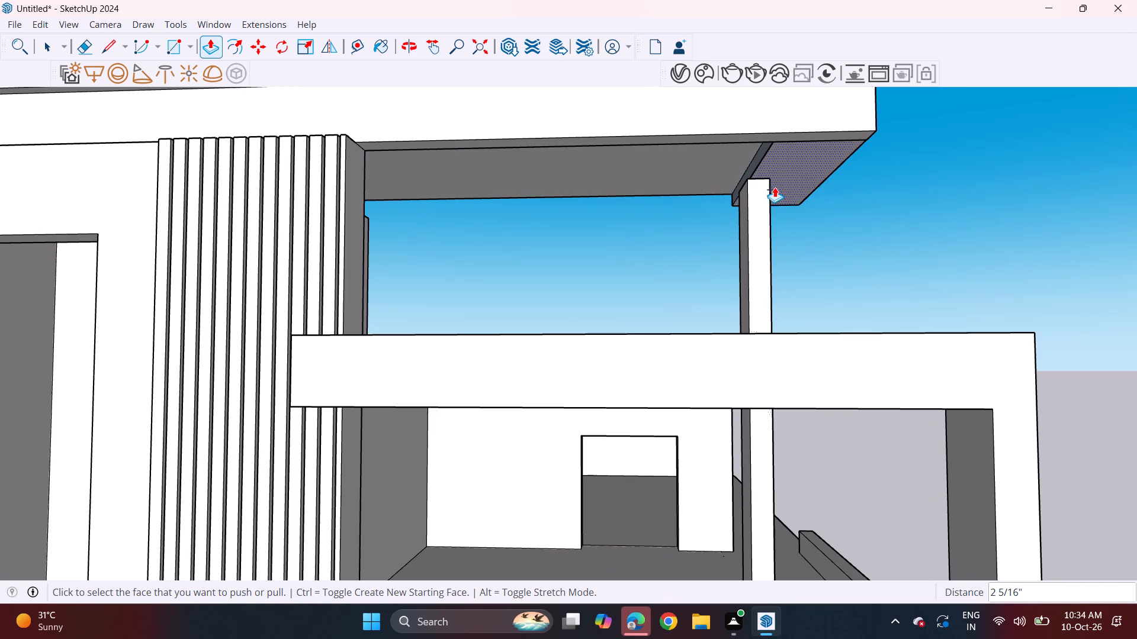
{"action": "left_click", "coordinate": [642, 169]}
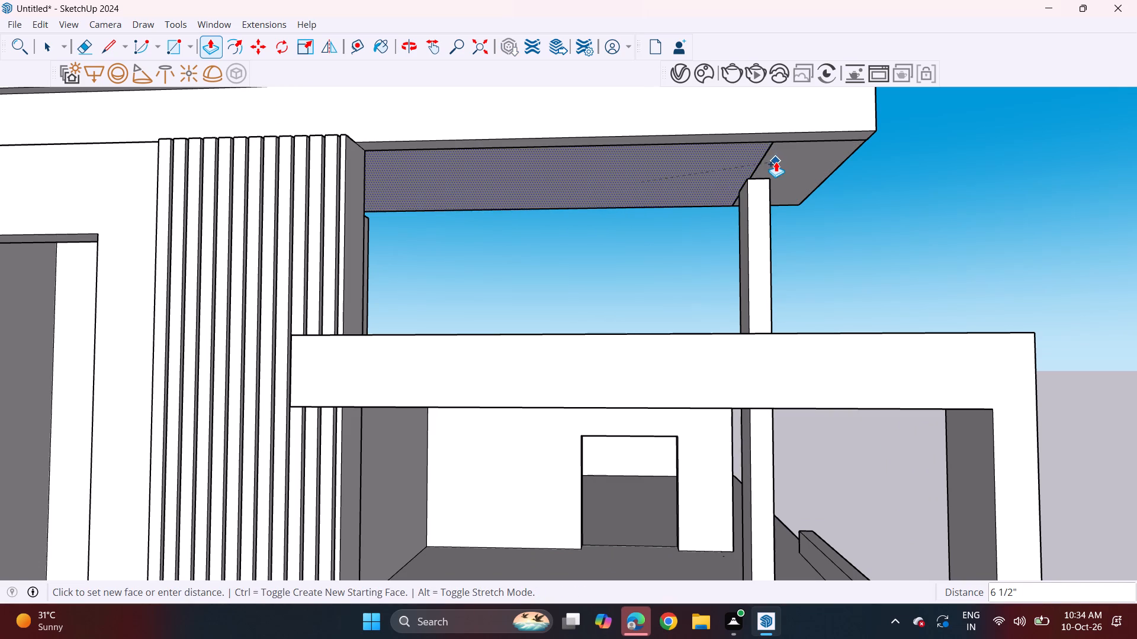
{"action": "left_click", "coordinate": [776, 162]}
Examine the revised topmost roof slab and the overall building from the front and the side.
{"action": "scroll", "coordinate": [703, 200], "scroll_direction": "down", "scroll_amount": 9}
{"action": "middle_click_drag", "start_coordinate": [683, 288], "coordinate": [685, 306]}
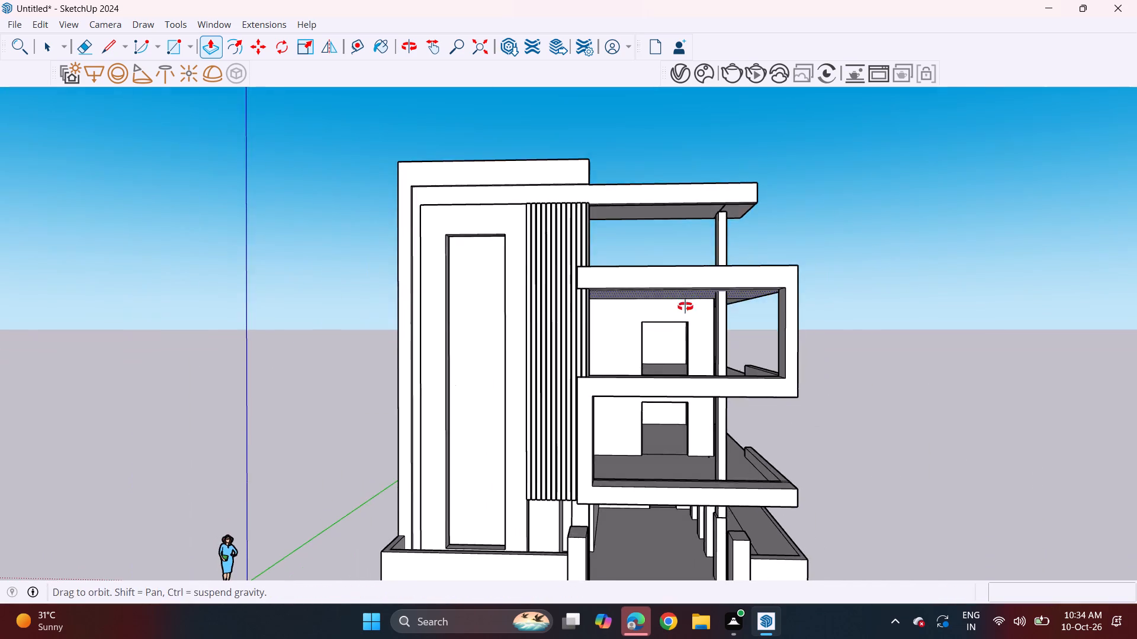
{"action": "middle_click_drag", "start_coordinate": [685, 306], "coordinate": [685, 309]}
{"action": "scroll", "coordinate": [664, 339], "scroll_direction": "down", "scroll_amount": 4}
{"action": "middle_click_drag", "start_coordinate": [655, 382], "coordinate": [661, 333]}
{"action": "scroll", "coordinate": [708, 295], "scroll_direction": "up", "scroll_amount": 1}
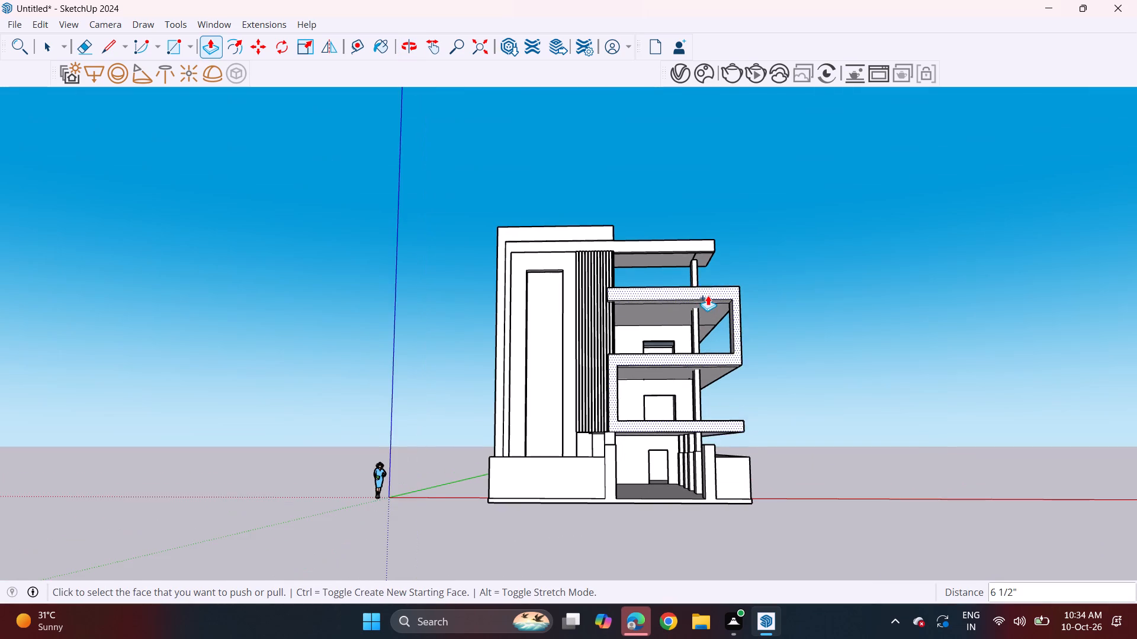
{"action": "scroll", "coordinate": [685, 312], "scroll_direction": "up", "scroll_amount": 2}
{"action": "middle_click_drag", "start_coordinate": [706, 266], "coordinate": [535, 308]}
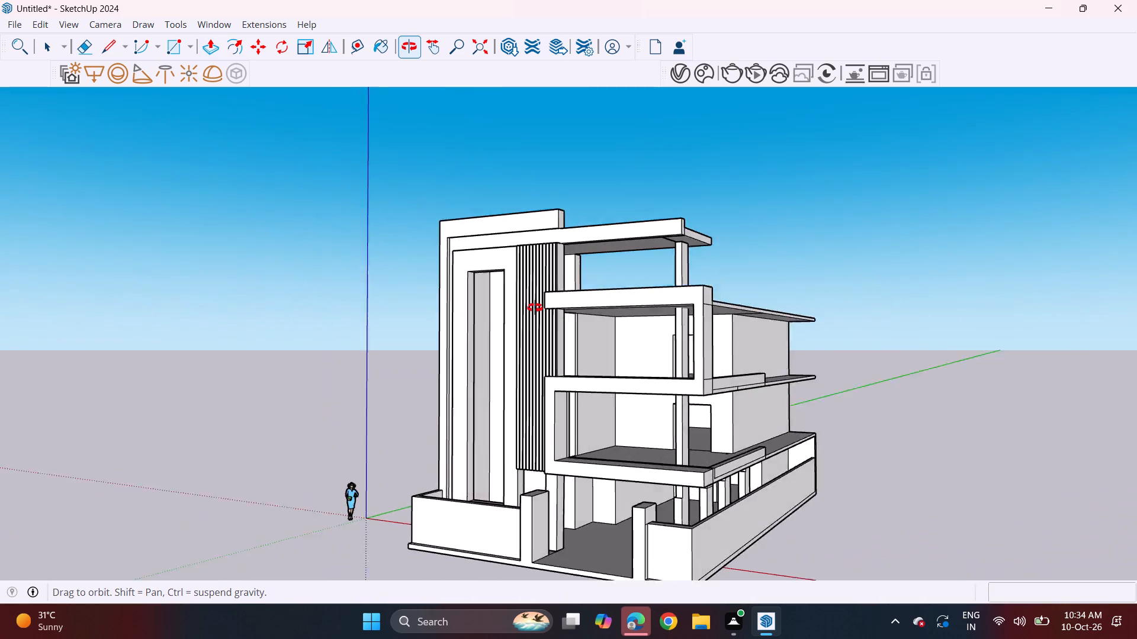
{"action": "middle_click_drag", "start_coordinate": [535, 308], "coordinate": [433, 322]}
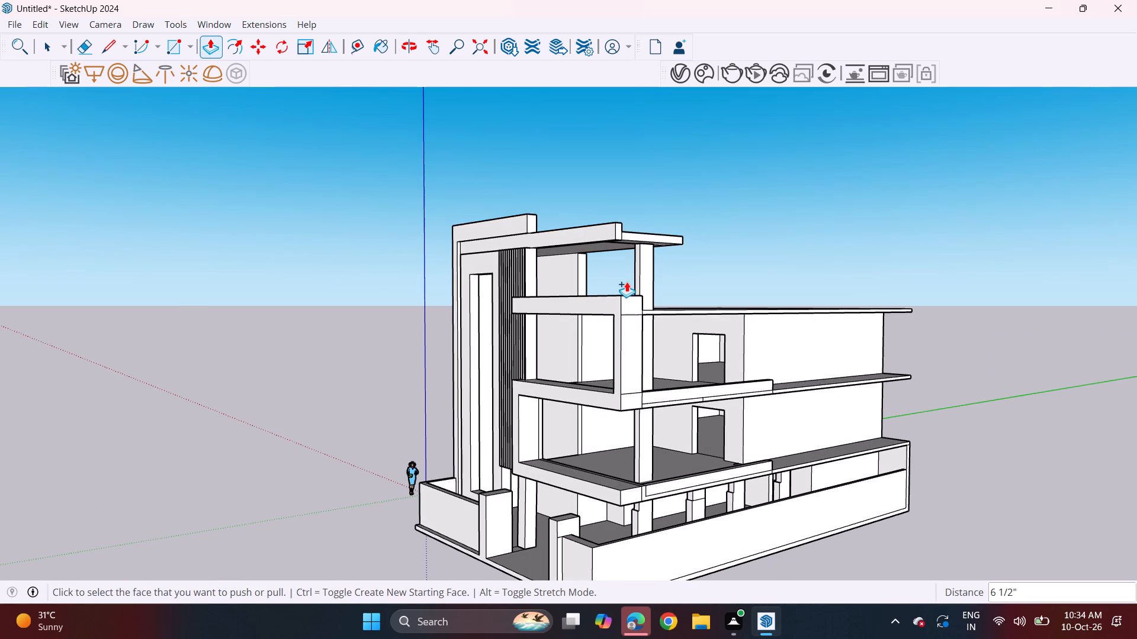
{"action": "middle_click_drag", "start_coordinate": [629, 275], "coordinate": [898, 234]}
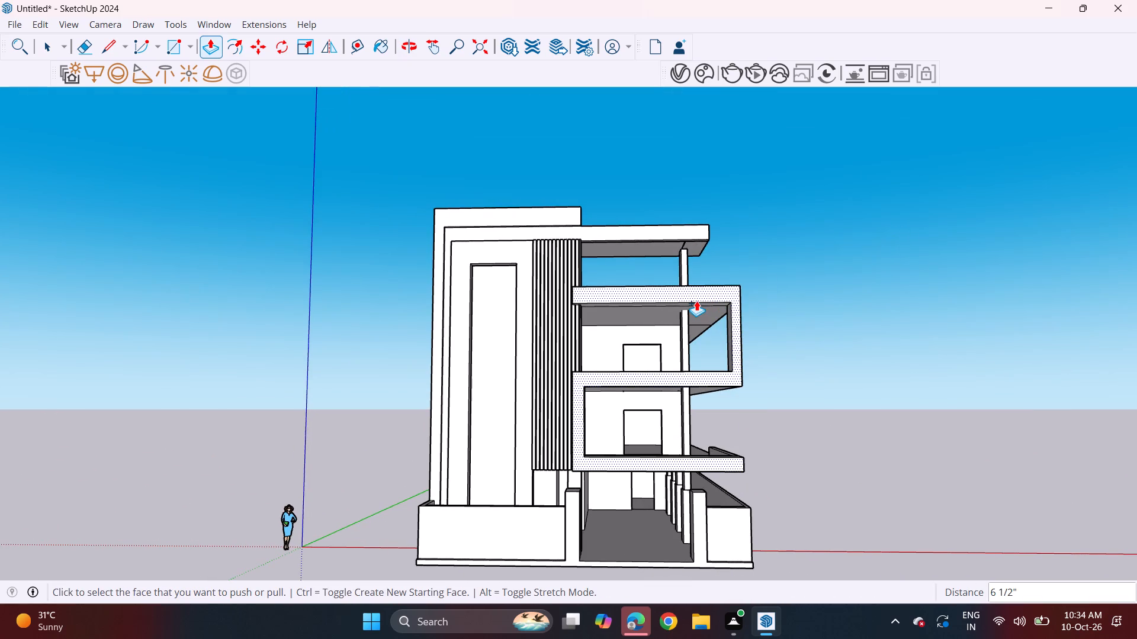
Draw a small rectangular column footprint on the terrace floor, behind the front frame's top beam and in front of the existing column.
{"action": "middle_click_drag", "start_coordinate": [680, 285], "coordinate": [452, 416]}
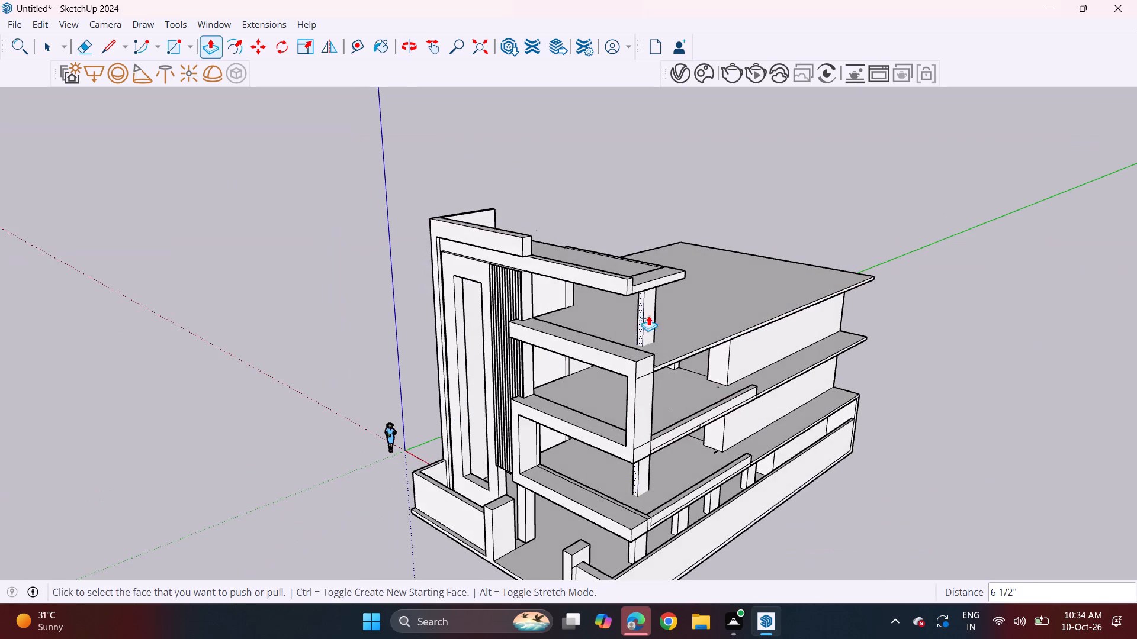
{"action": "middle_click_drag", "start_coordinate": [667, 315], "coordinate": [539, 337]}
{"action": "scroll", "coordinate": [585, 330], "scroll_direction": "up", "scroll_amount": 5}
{"action": "middle_click_drag", "start_coordinate": [577, 380], "coordinate": [489, 376]}
{"action": "scroll", "coordinate": [546, 383], "scroll_direction": "up", "scroll_amount": 1}
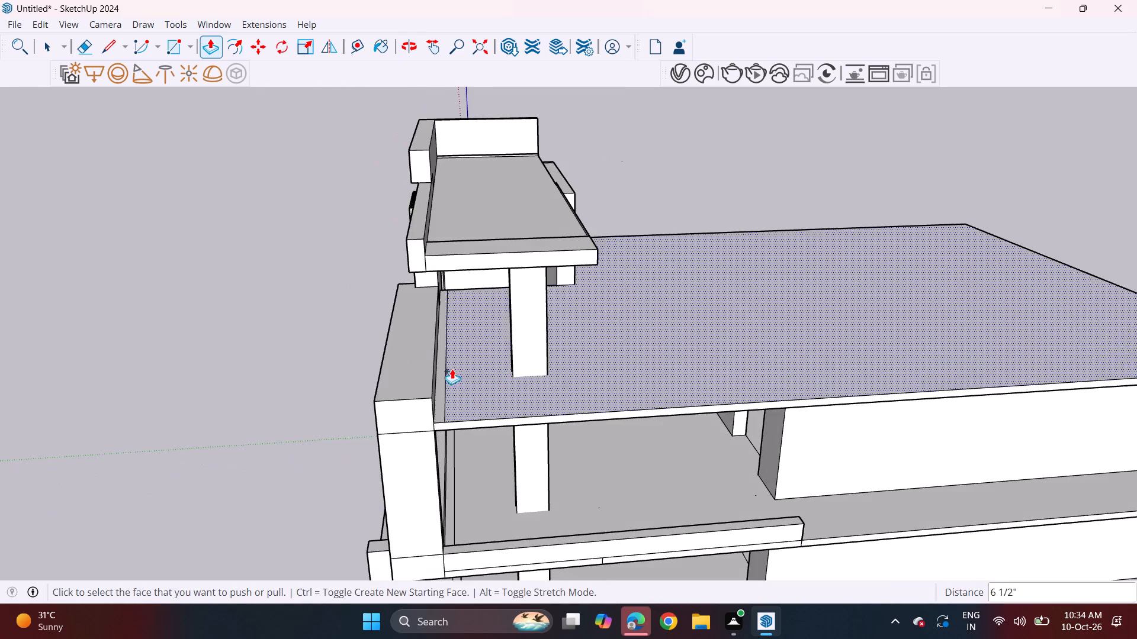
{"action": "scroll", "coordinate": [436, 367], "scroll_direction": "up", "scroll_amount": 3}
{"action": "middle_click_drag", "start_coordinate": [447, 364], "coordinate": [423, 349]}
{"action": "scroll", "coordinate": [447, 364], "scroll_direction": "up", "scroll_amount": 1}
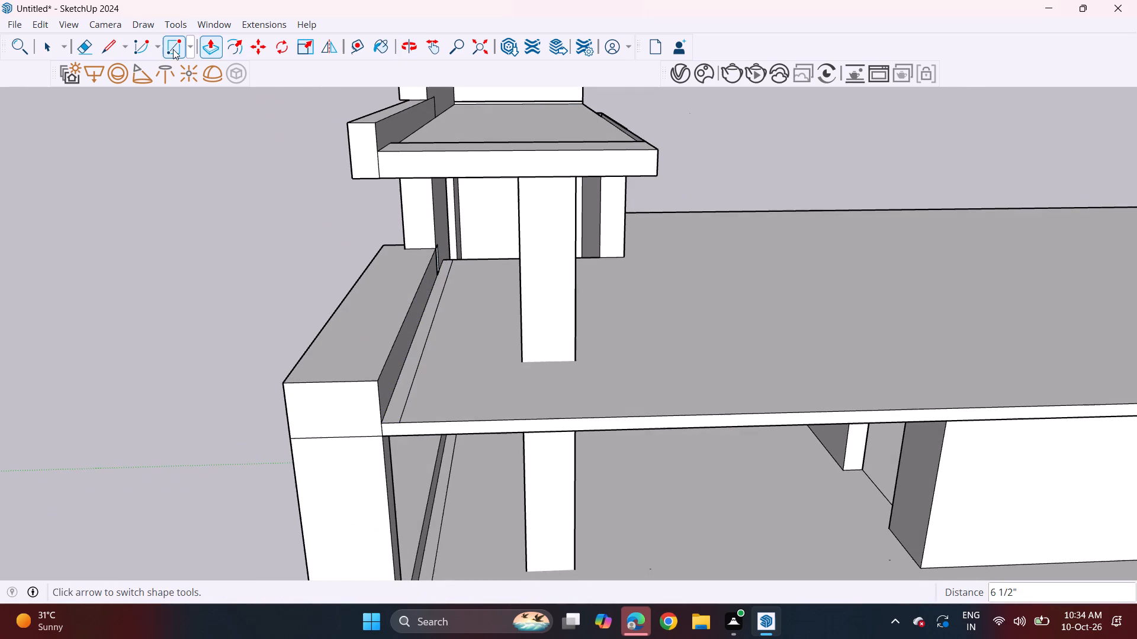
{"action": "left_click", "coordinate": [173, 49]}
{"action": "middle_click_drag", "start_coordinate": [422, 383], "coordinate": [430, 427]}
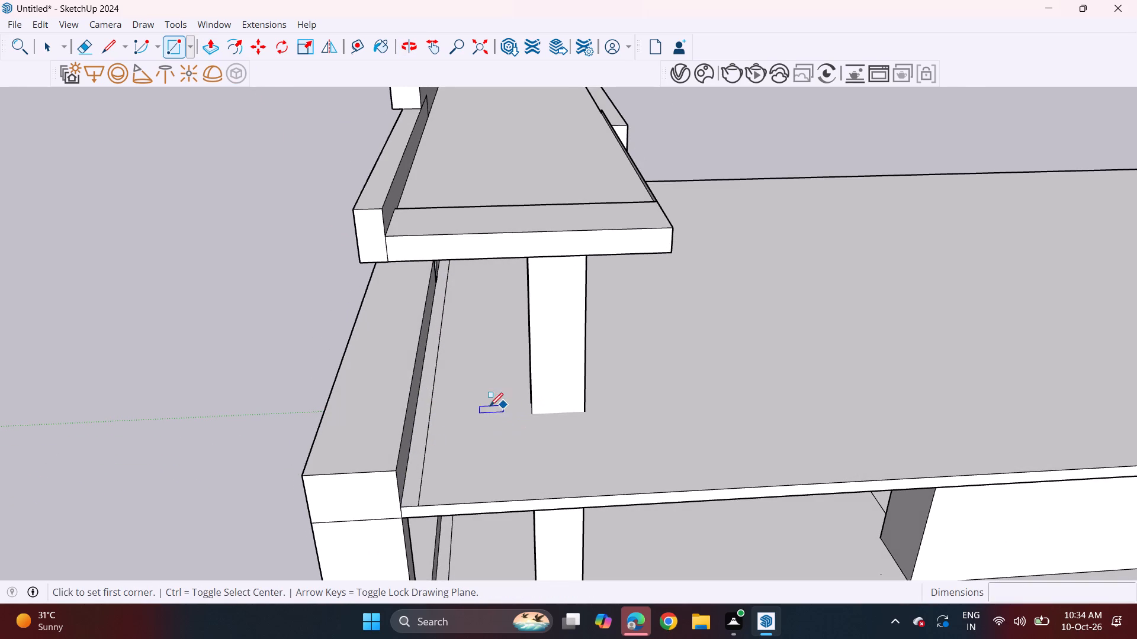
{"action": "left_click", "coordinate": [431, 417]}
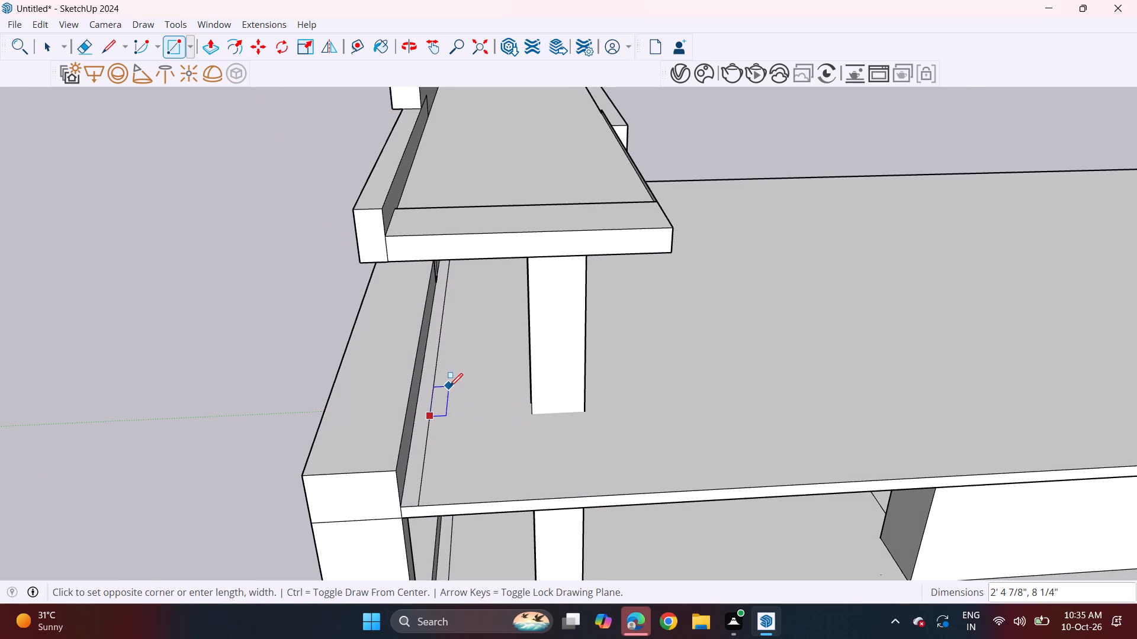
{"action": "left_click", "coordinate": [473, 390]}
Extrude the rectangle up to the topmost roof slab to form a new front column.
{"action": "middle_click_drag", "start_coordinate": [412, 432], "coordinate": [454, 412]}
{"action": "key", "text": "space"}
{"action": "key", "text": "p"}
{"action": "left_click", "coordinate": [498, 387]}
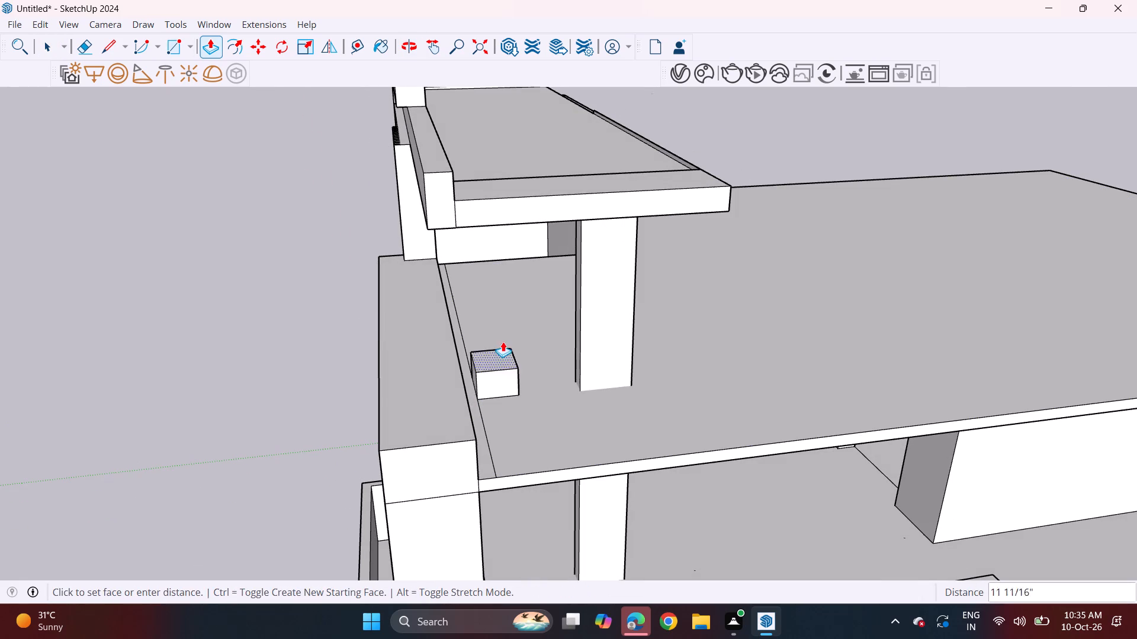
{"action": "left_click", "coordinate": [519, 227]}
Push the new front column's inner side face in about 1' 3 7/8" to narrow it beside the original column.
{"action": "middle_click_drag", "start_coordinate": [416, 334], "coordinate": [727, 224]}
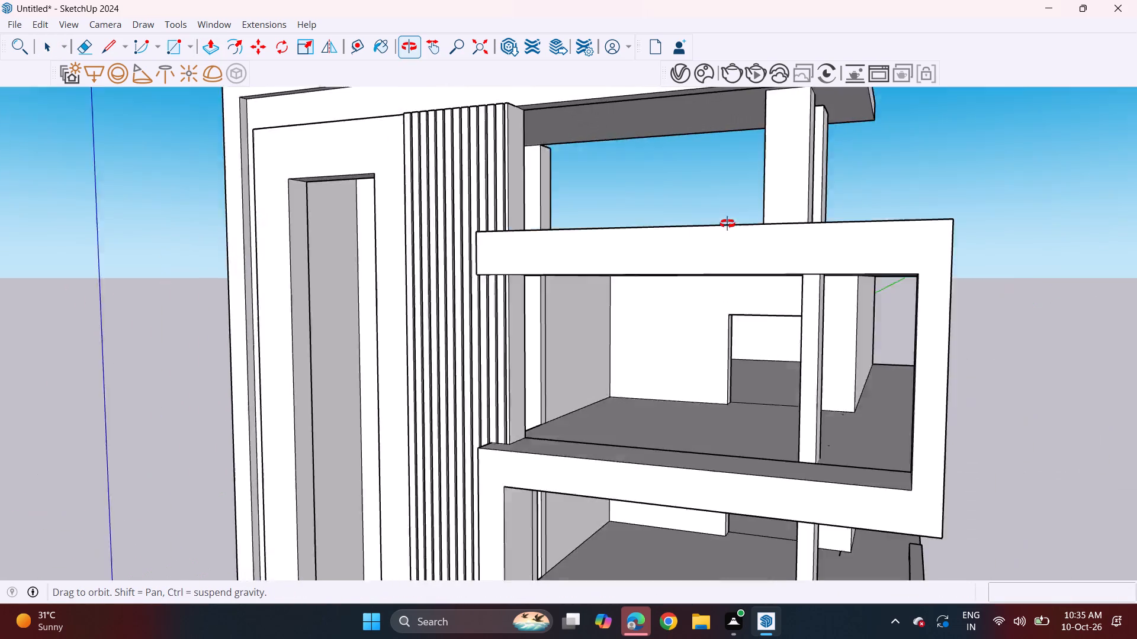
{"action": "middle_click_drag", "start_coordinate": [727, 224], "coordinate": [760, 241]}
{"action": "scroll", "coordinate": [760, 241], "scroll_direction": "down", "scroll_amount": 3}
{"action": "middle_click_drag", "start_coordinate": [781, 263], "coordinate": [840, 315]}
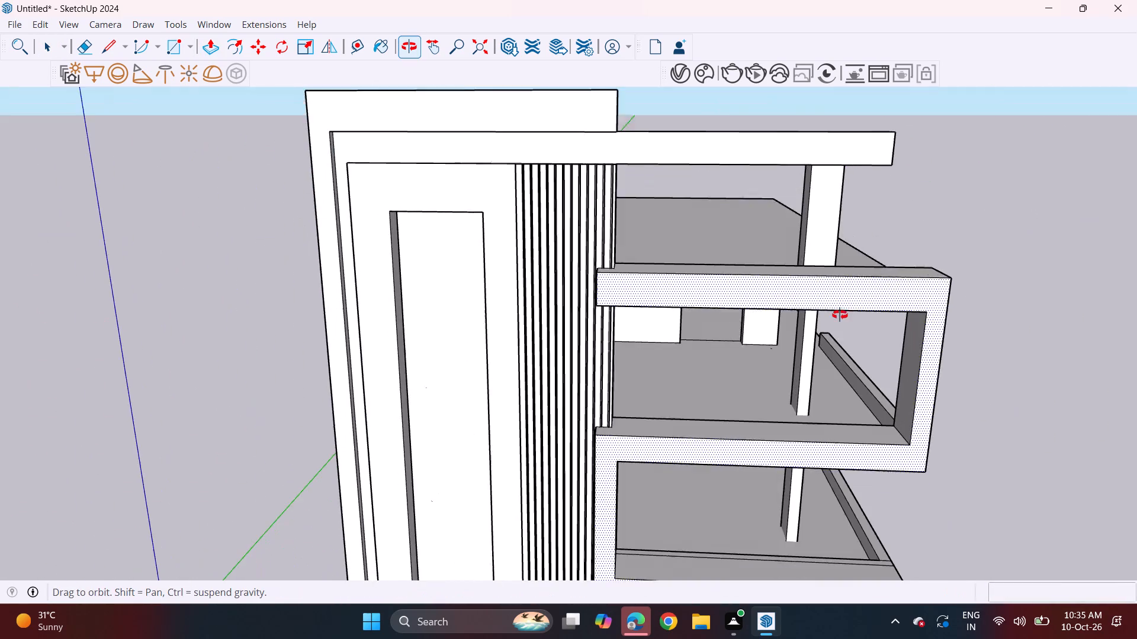
{"action": "middle_click_drag", "start_coordinate": [840, 315], "coordinate": [848, 313]}
{"action": "middle_click_drag", "start_coordinate": [791, 272], "coordinate": [799, 301]}
{"action": "left_click", "coordinate": [807, 262]}
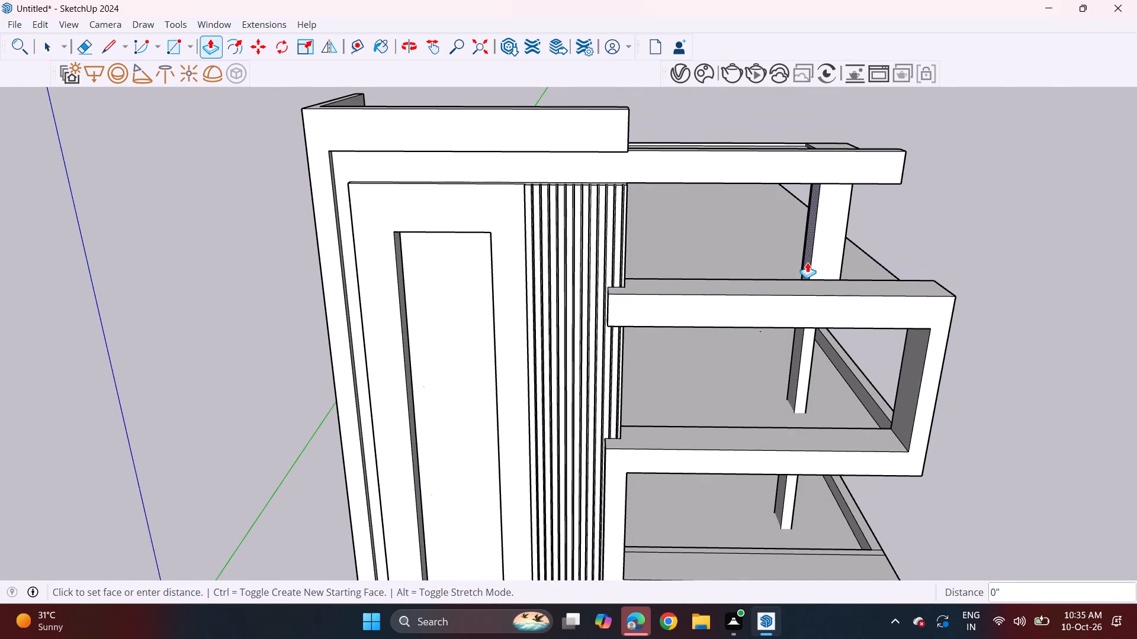
{"action": "left_click", "coordinate": [805, 352]}
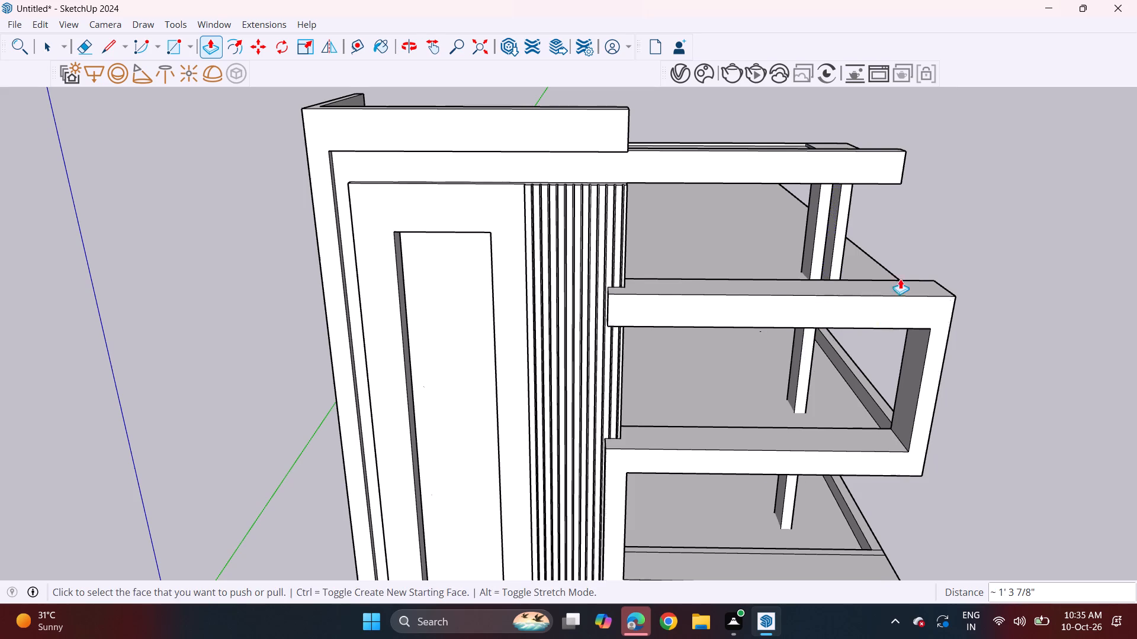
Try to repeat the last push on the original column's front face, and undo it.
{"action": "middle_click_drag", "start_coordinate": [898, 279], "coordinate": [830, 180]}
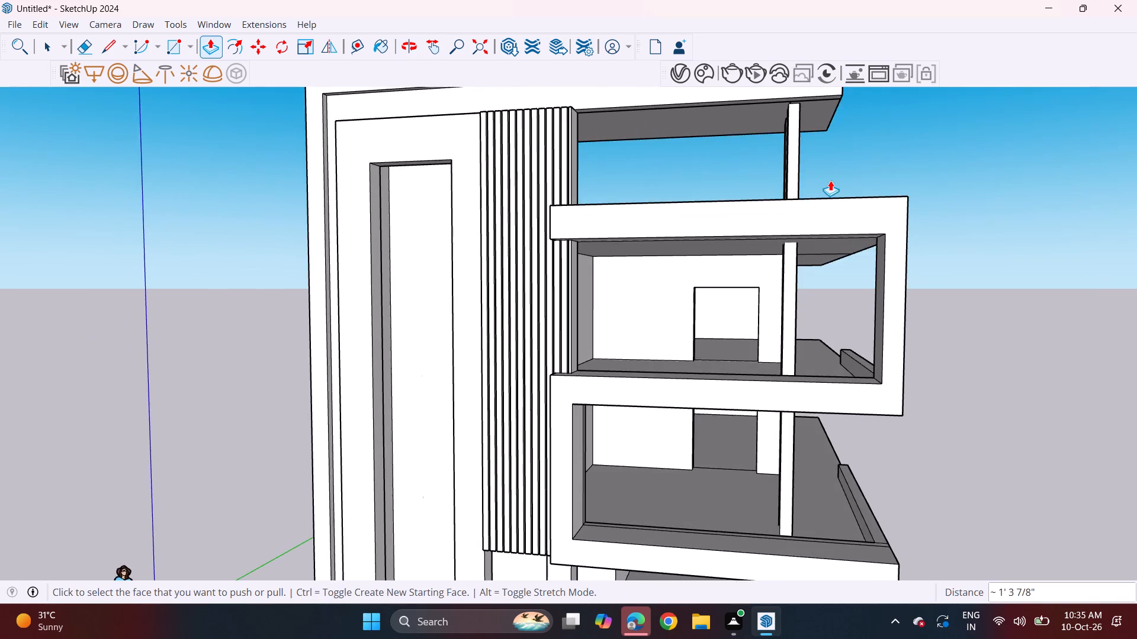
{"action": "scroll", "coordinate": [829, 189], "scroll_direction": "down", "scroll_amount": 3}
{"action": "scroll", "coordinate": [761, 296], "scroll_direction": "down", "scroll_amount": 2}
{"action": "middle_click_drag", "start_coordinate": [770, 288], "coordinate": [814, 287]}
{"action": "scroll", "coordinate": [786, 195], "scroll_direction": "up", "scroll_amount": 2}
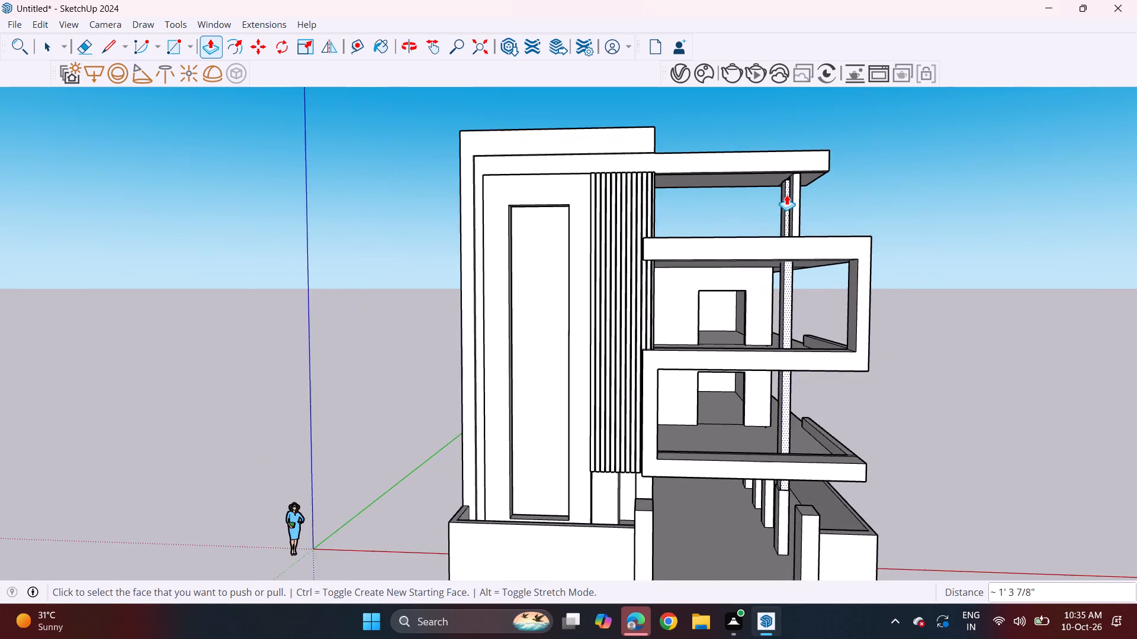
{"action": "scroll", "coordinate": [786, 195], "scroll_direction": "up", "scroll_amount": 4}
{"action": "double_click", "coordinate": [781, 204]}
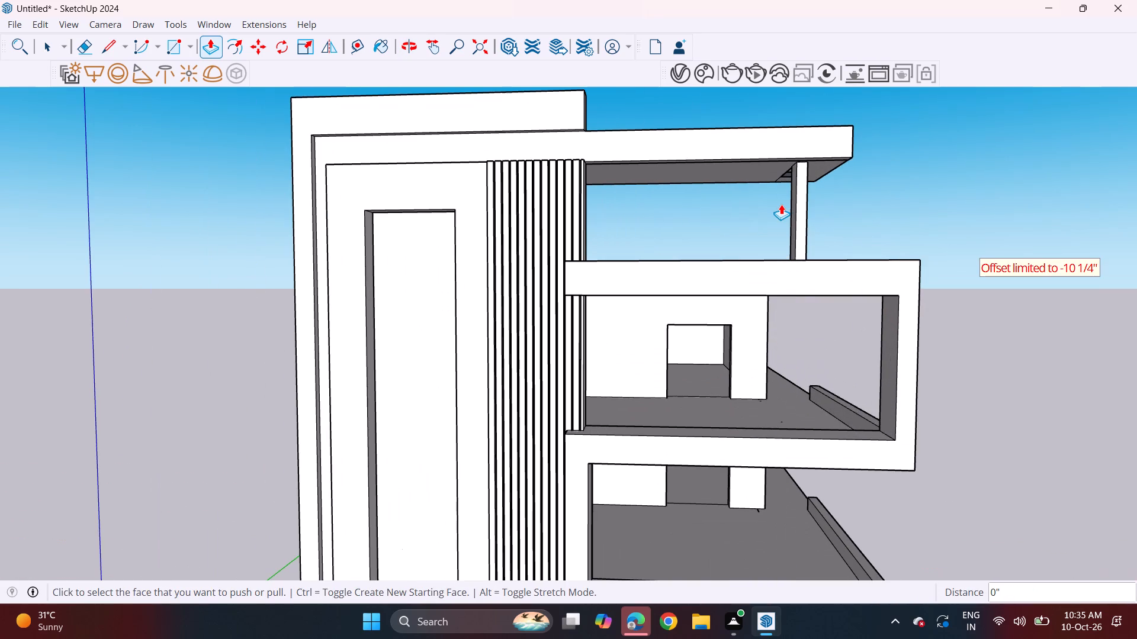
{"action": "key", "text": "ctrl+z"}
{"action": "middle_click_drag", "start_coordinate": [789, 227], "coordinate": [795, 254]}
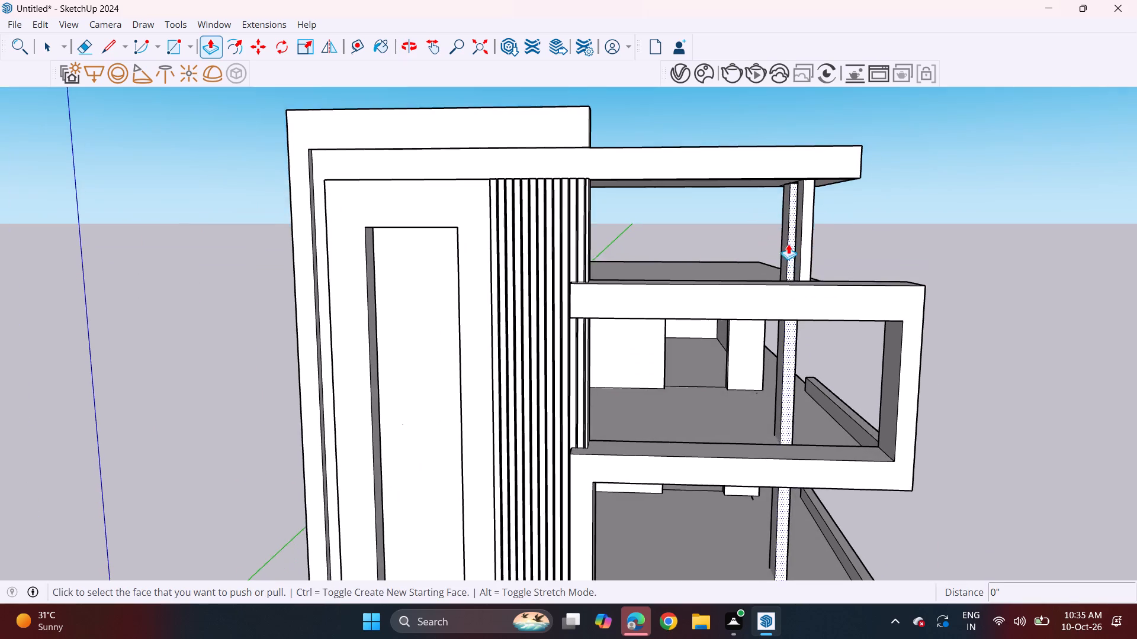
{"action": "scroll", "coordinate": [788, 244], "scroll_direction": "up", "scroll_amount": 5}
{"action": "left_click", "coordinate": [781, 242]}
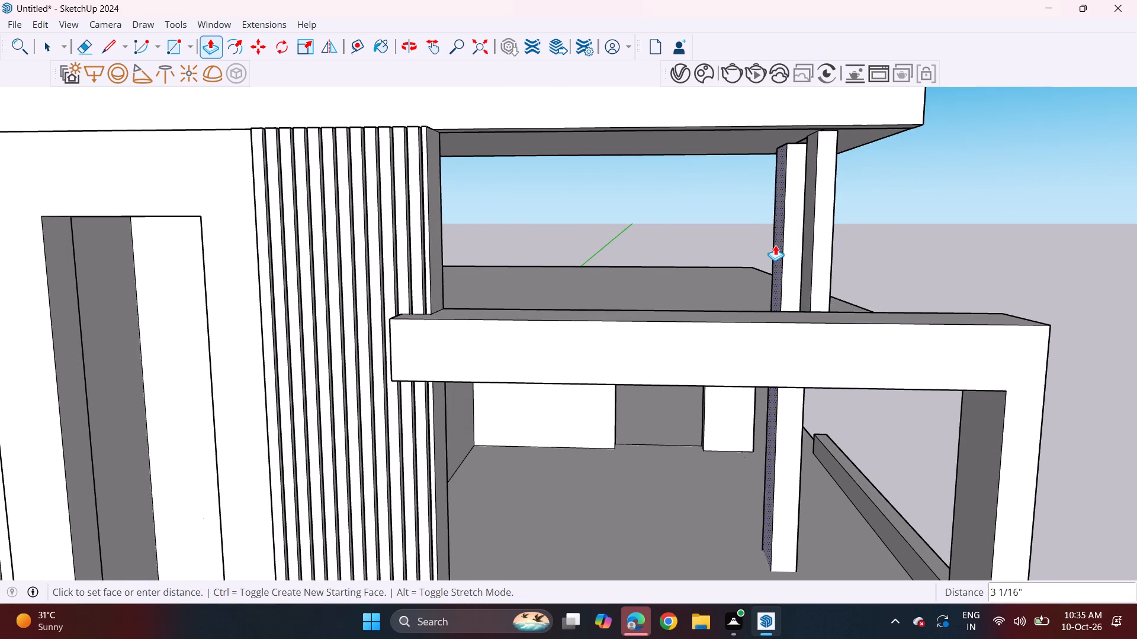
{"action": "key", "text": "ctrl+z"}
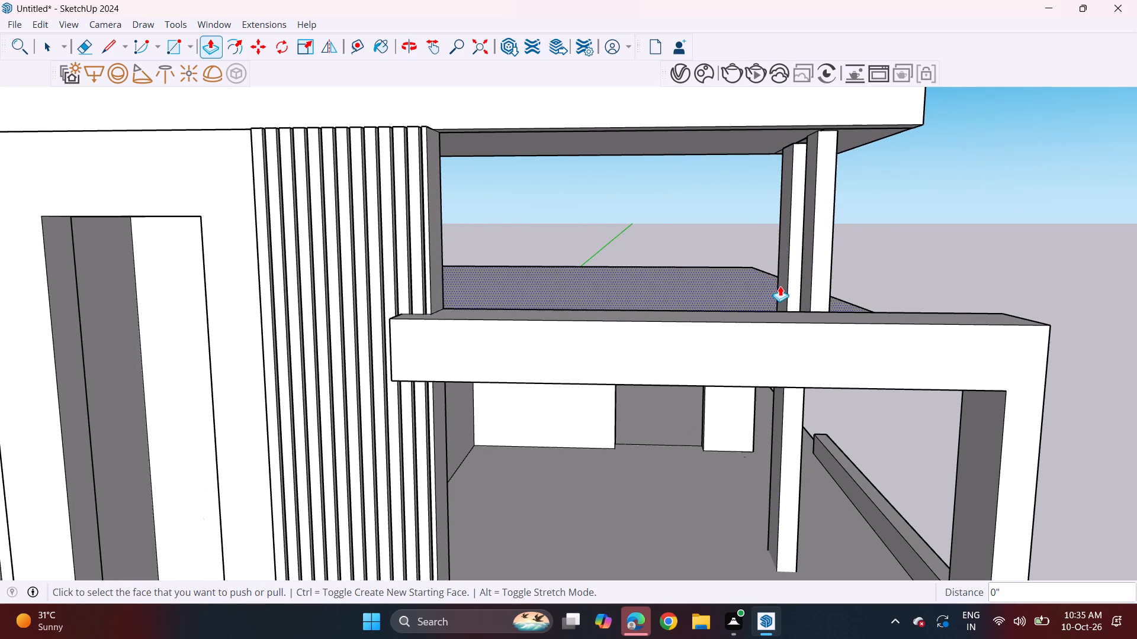
Split the original column's inner side face with a line at terrace floor level and pull the upper part out 5 9/16".
{"action": "middle_click_drag", "start_coordinate": [782, 296], "coordinate": [783, 377]}
{"action": "left_click", "coordinate": [111, 50]}
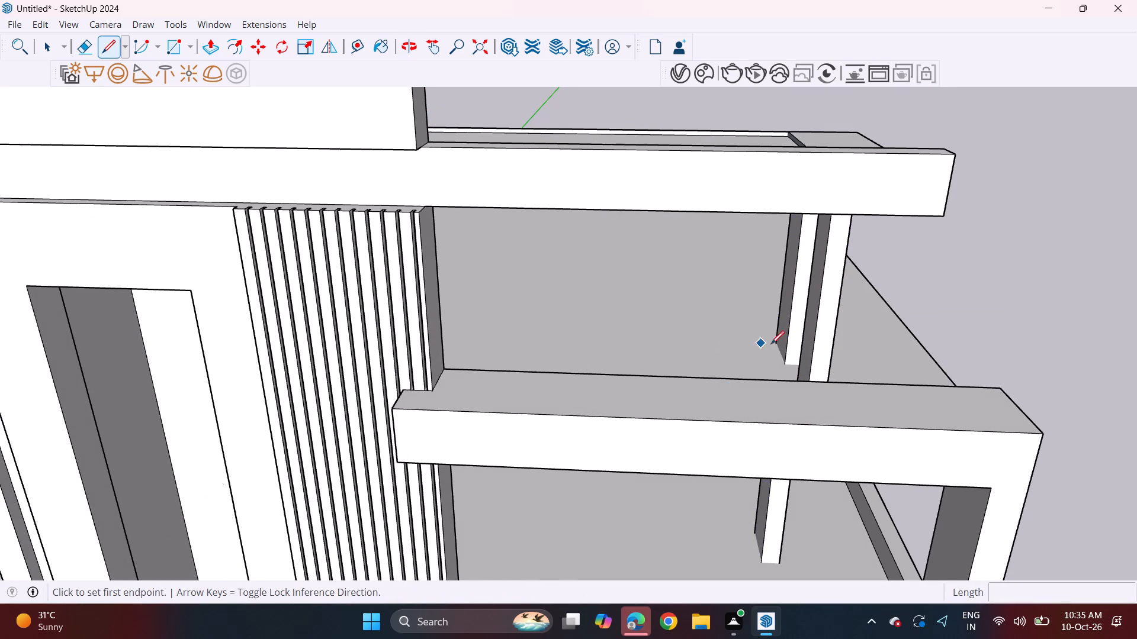
{"action": "left_click_drag", "start_coordinate": [775, 341], "coordinate": [784, 364]}
{"action": "left_click", "coordinate": [785, 364]}
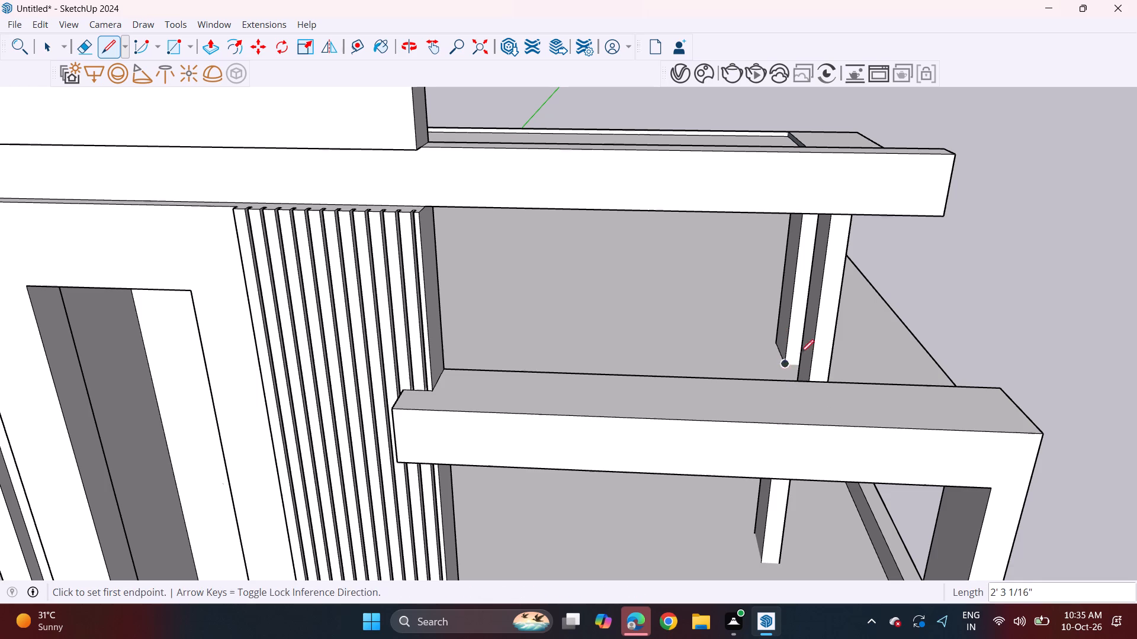
{"action": "left_click", "coordinate": [210, 50]}
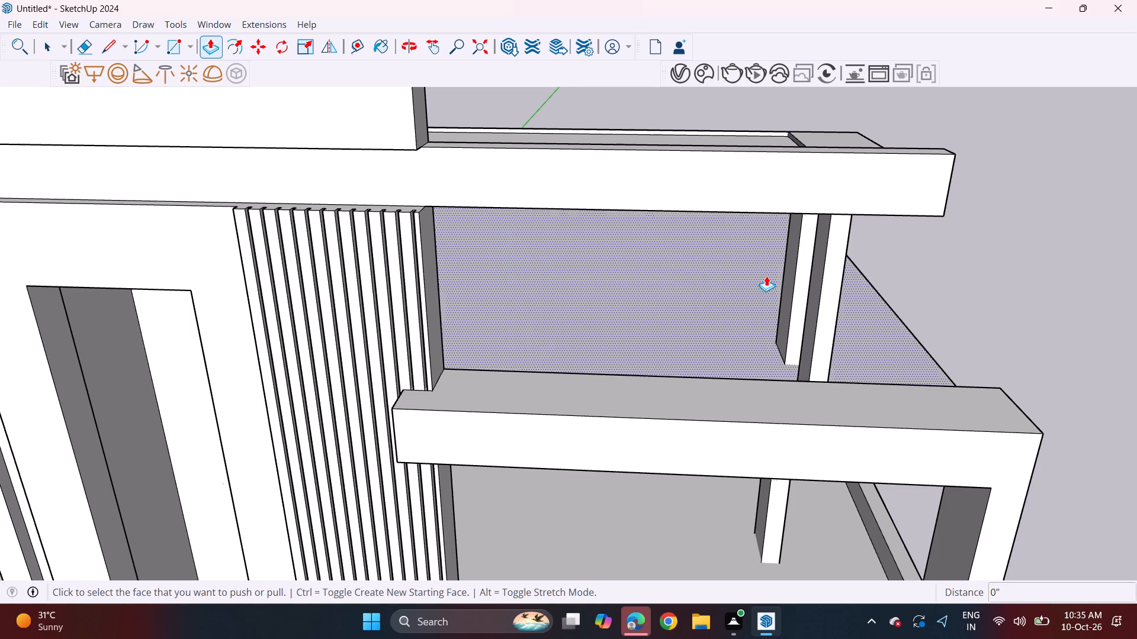
{"action": "left_click", "coordinate": [789, 290]}
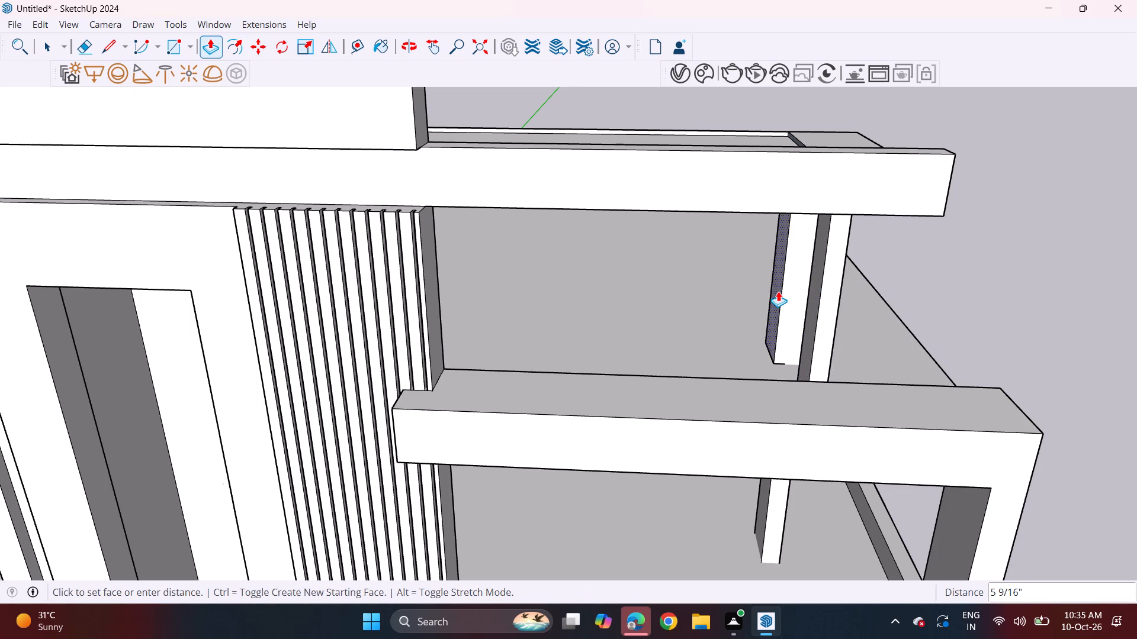
{"action": "left_click", "coordinate": [778, 291]}
Examine the two terrace columns and the overall building from the front.
{"action": "middle_click_drag", "start_coordinate": [793, 347], "coordinate": [759, 217]}
{"action": "scroll", "coordinate": [752, 215], "scroll_direction": "down", "scroll_amount": 3}
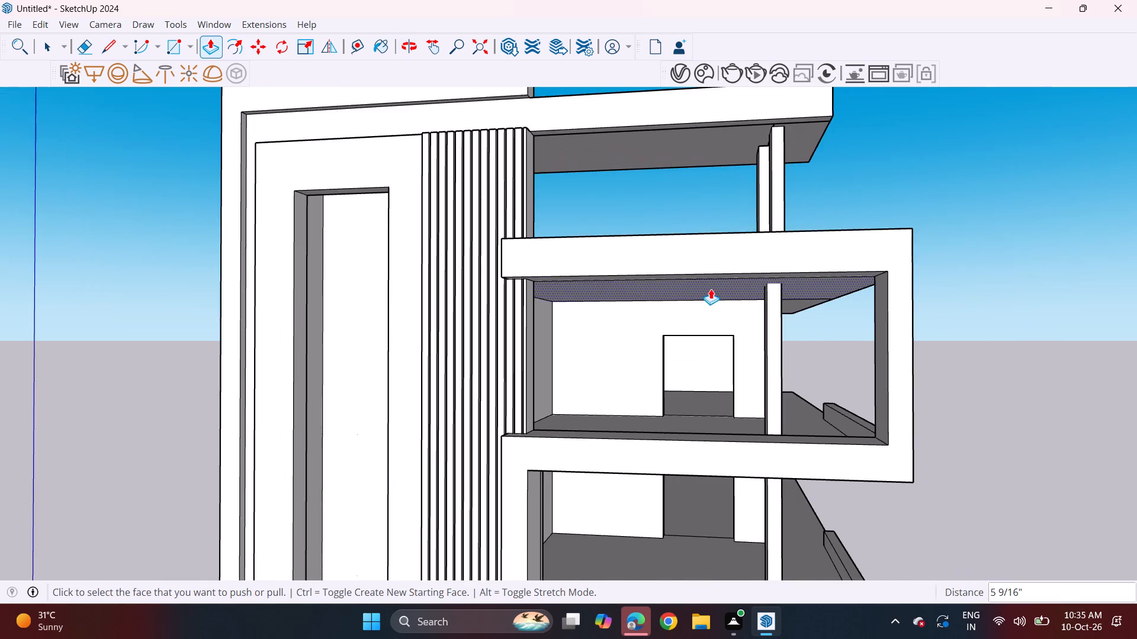
{"action": "middle_click_drag", "start_coordinate": [711, 289], "coordinate": [743, 276]}
{"action": "scroll", "coordinate": [723, 270], "scroll_direction": "down", "scroll_amount": 2}
{"action": "scroll", "coordinate": [751, 327], "scroll_direction": "down", "scroll_amount": 2}
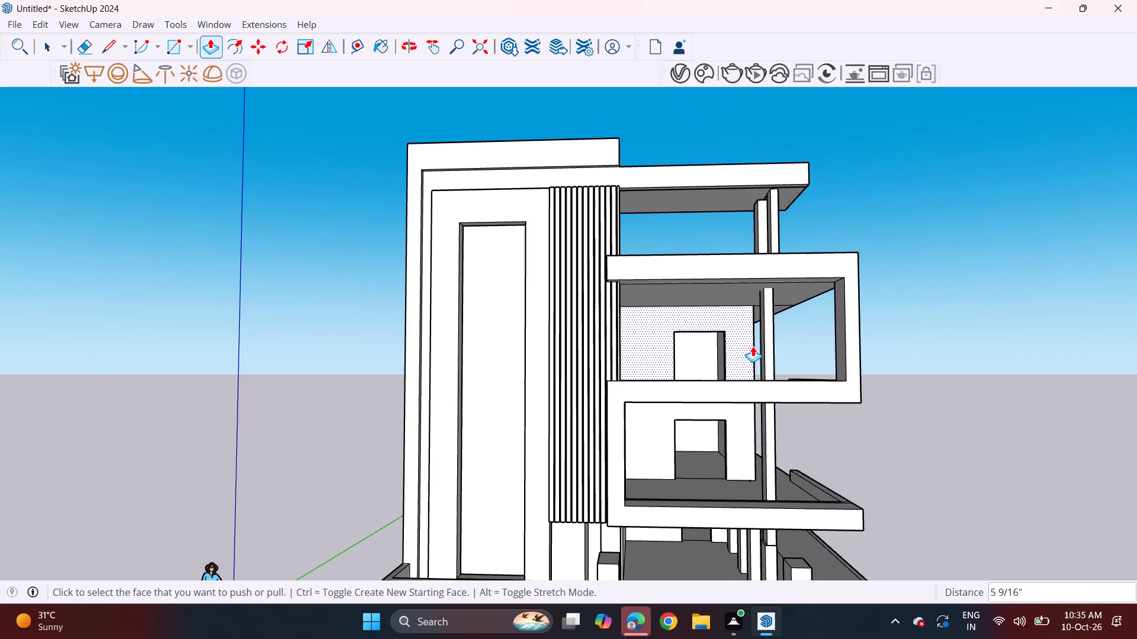
{"action": "scroll", "coordinate": [753, 346], "scroll_direction": "down", "scroll_amount": 1}
{"action": "middle_click_drag", "start_coordinate": [753, 347], "coordinate": [750, 335]}
{"action": "middle_click_drag", "start_coordinate": [776, 304], "coordinate": [763, 319]}
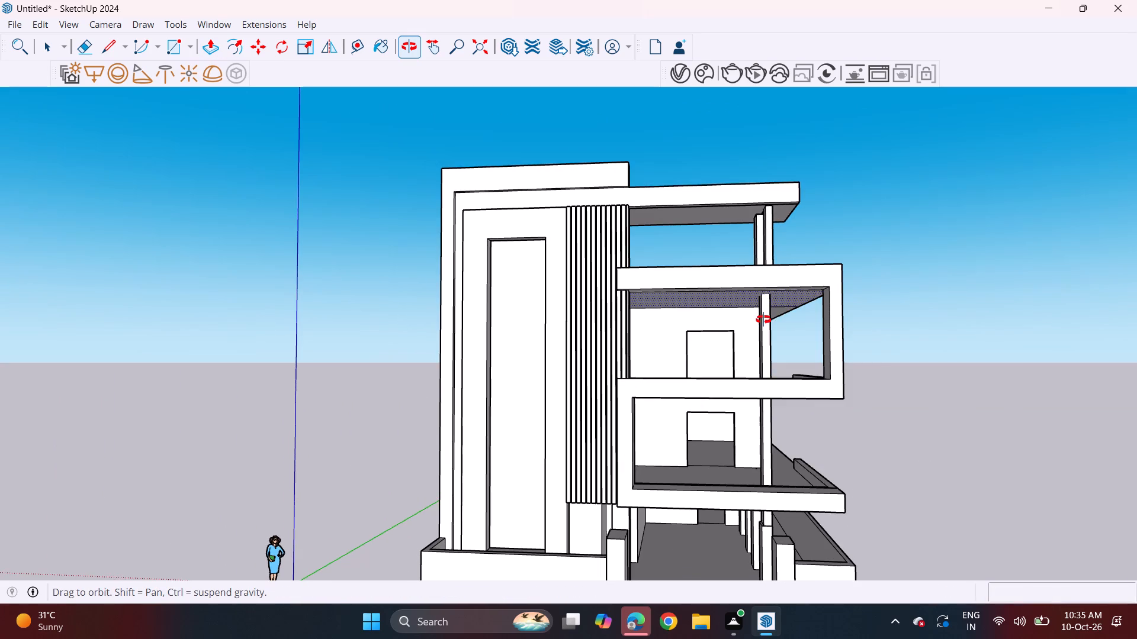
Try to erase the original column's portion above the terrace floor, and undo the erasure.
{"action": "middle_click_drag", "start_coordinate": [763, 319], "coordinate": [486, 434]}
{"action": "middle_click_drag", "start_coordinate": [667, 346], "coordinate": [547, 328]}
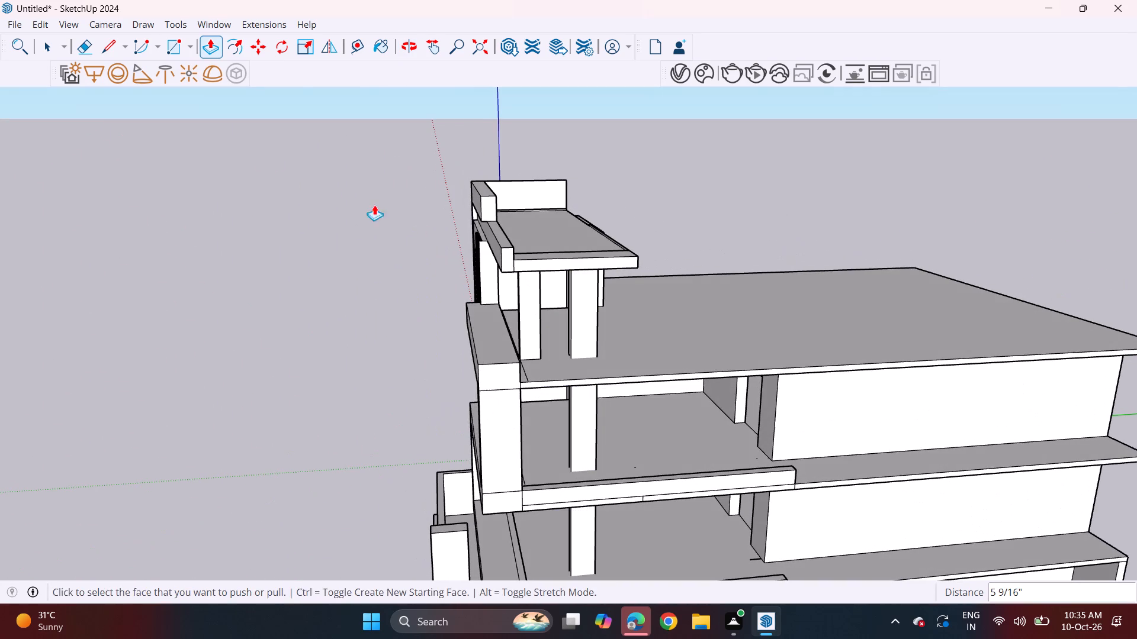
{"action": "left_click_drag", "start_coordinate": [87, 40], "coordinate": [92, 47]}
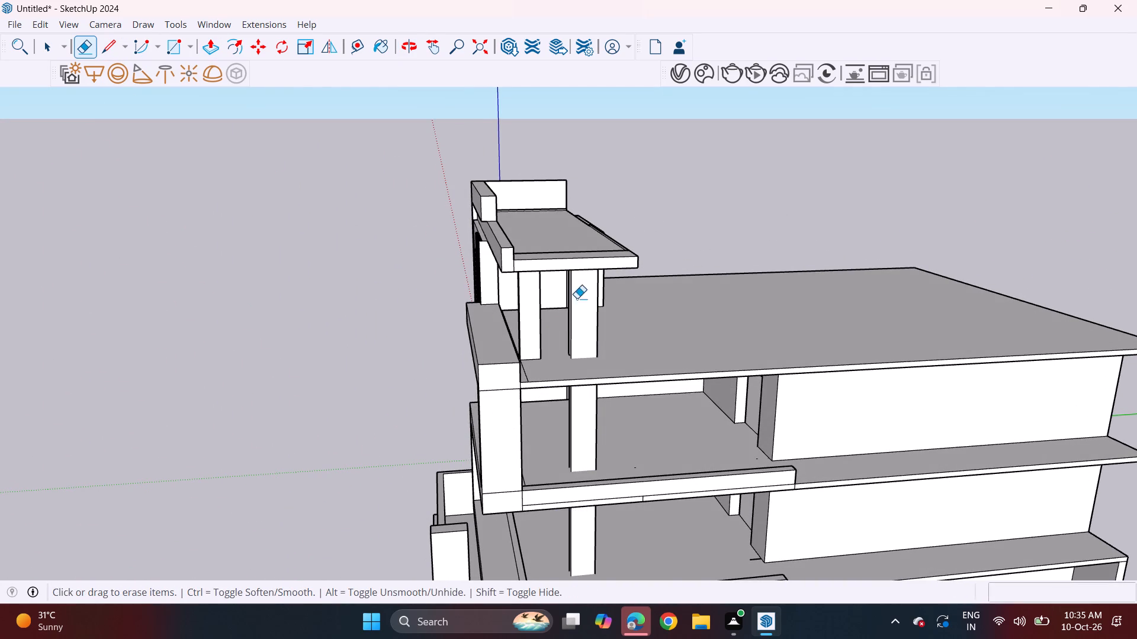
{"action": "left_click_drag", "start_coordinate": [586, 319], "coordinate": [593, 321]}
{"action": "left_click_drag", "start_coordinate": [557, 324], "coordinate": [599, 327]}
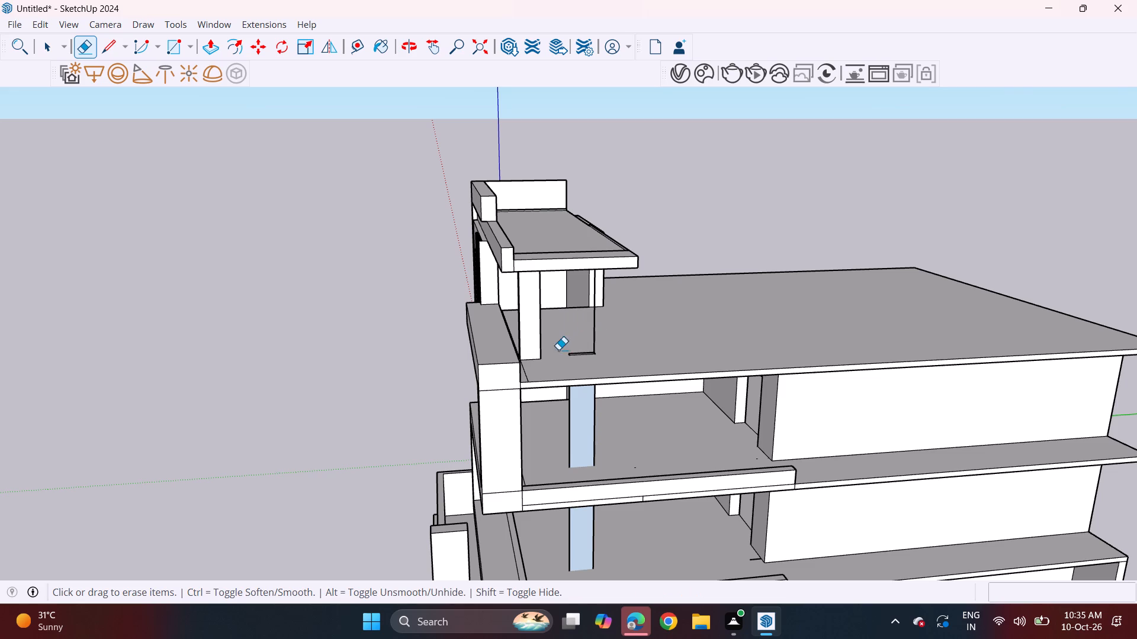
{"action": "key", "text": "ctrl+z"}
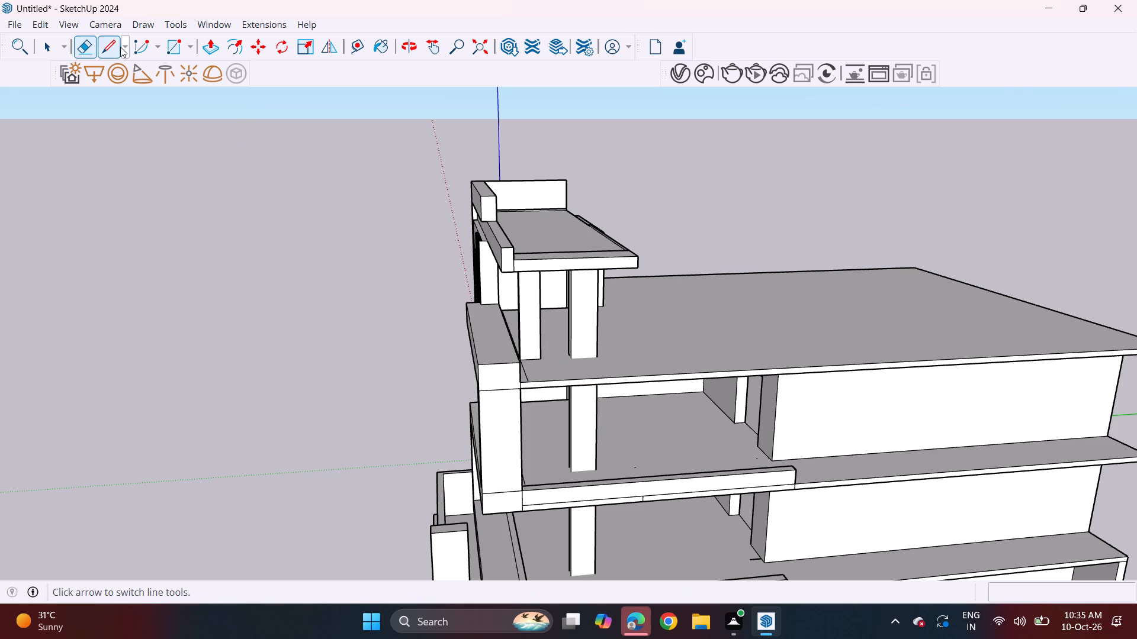
Draw a line along the base of the original column's outer side face at terrace floor level.
{"action": "left_click", "coordinate": [113, 50]}
{"action": "scroll", "coordinate": [634, 413], "scroll_direction": "up", "scroll_amount": 3}
{"action": "scroll", "coordinate": [538, 334], "scroll_direction": "up", "scroll_amount": 3}
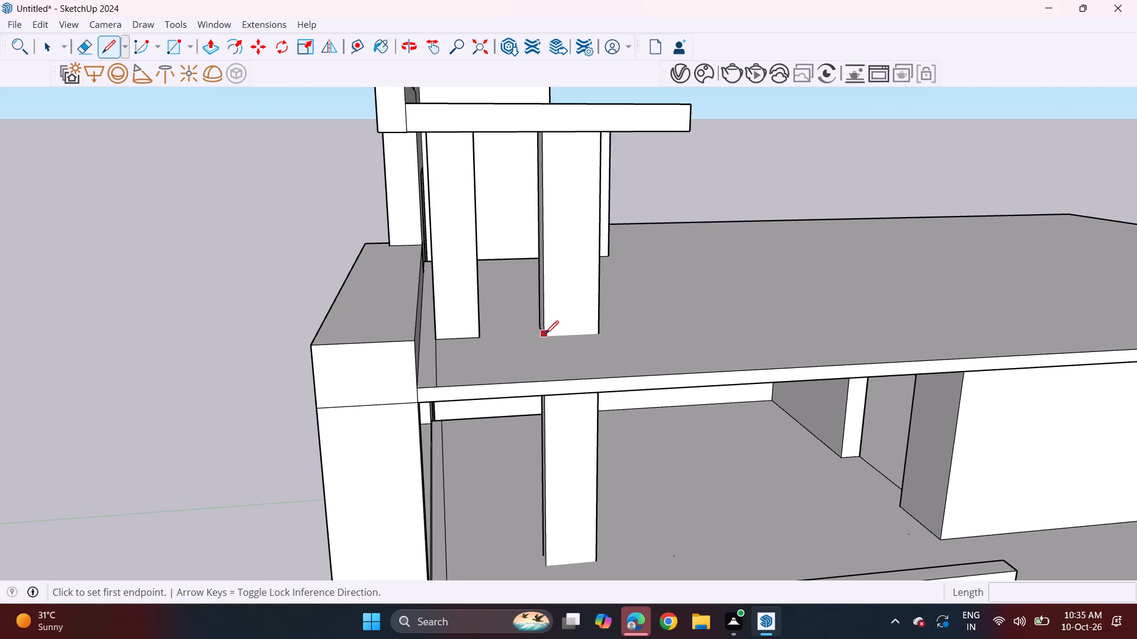
{"action": "left_click", "coordinate": [545, 334]}
{"action": "key", "text": "ctrl+z"}
{"action": "left_click_drag", "start_coordinate": [544, 338], "coordinate": [549, 337]}
{"action": "left_click", "coordinate": [605, 336]}
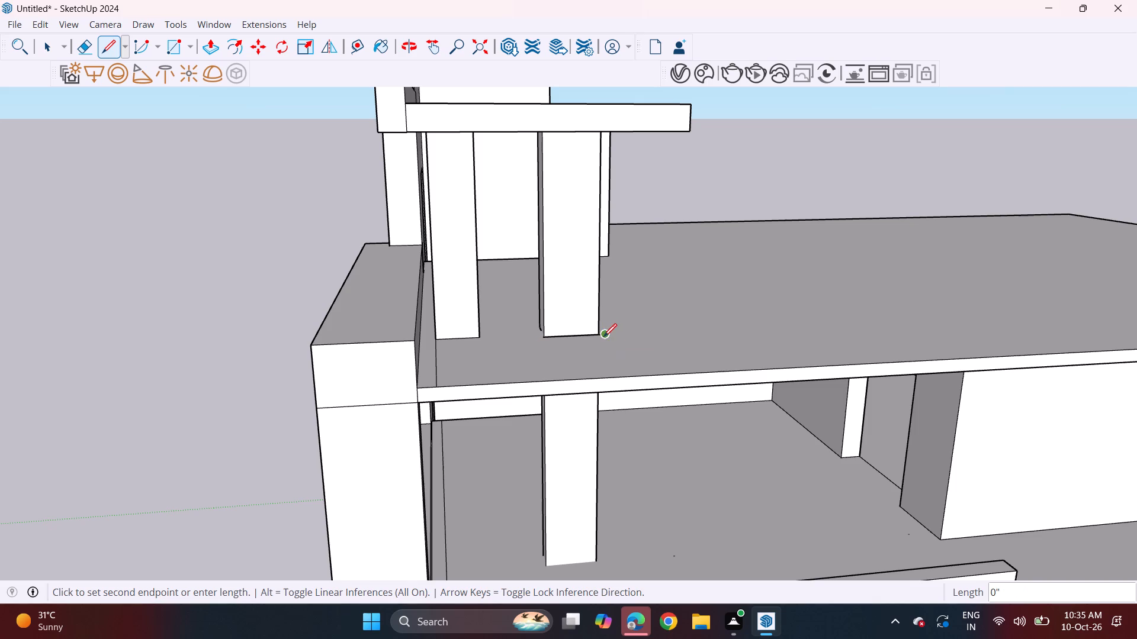
Draw lines along the base of the original column's front and outer side faces at terrace floor level.
{"action": "middle_click_drag", "start_coordinate": [544, 364], "coordinate": [663, 386]}
{"action": "key", "text": "space"}
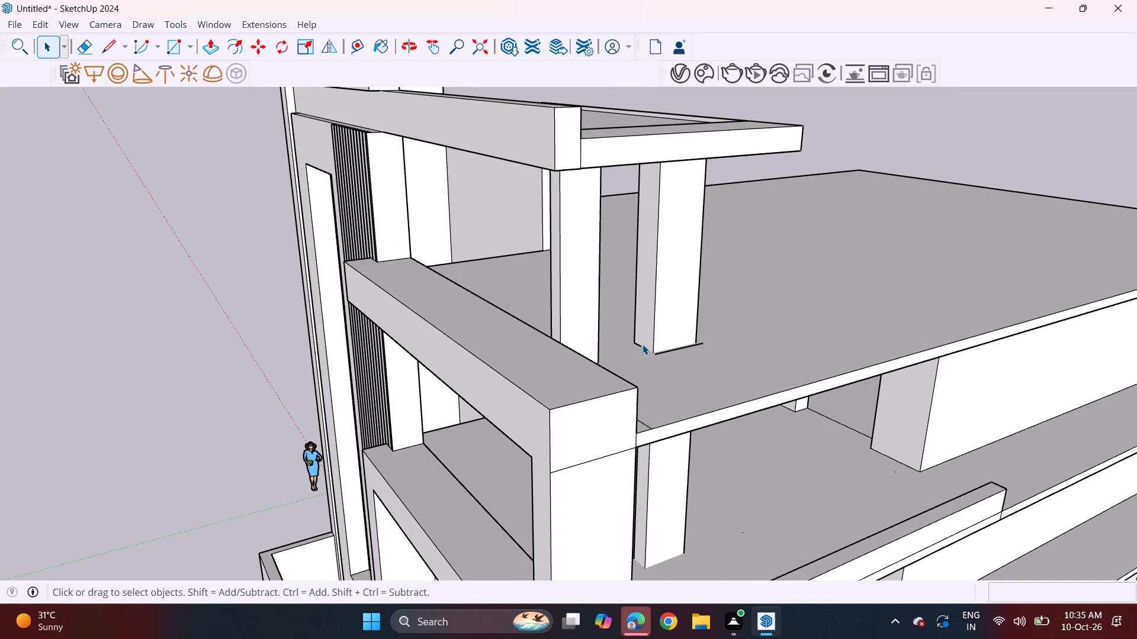
{"action": "key", "text": "l"}
{"action": "left_click", "coordinate": [643, 344]}
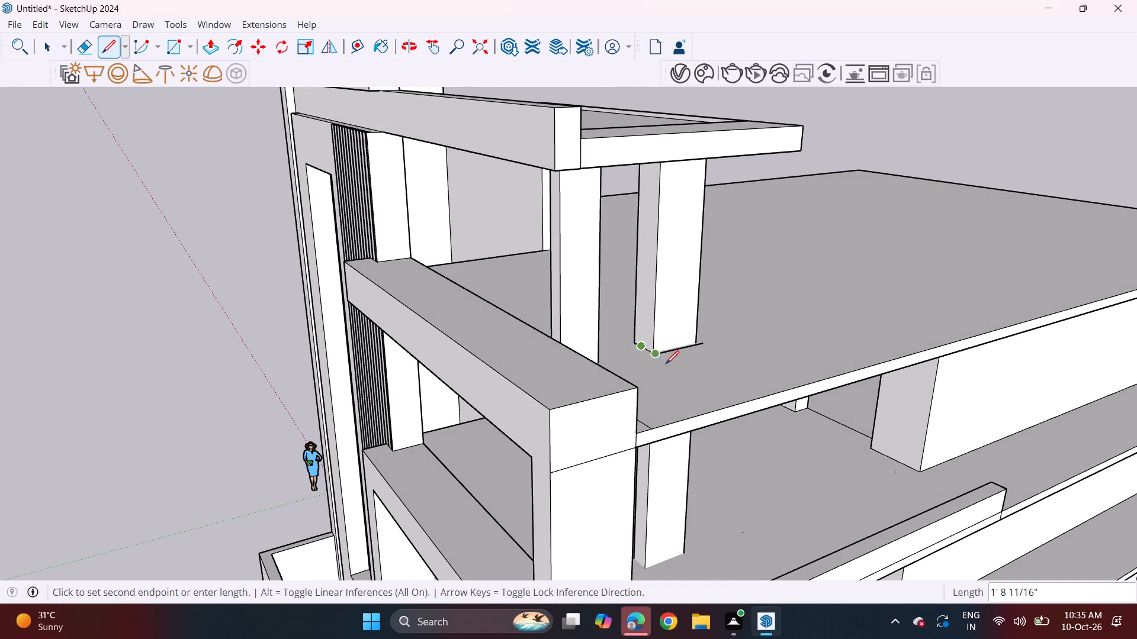
{"action": "left_click", "coordinate": [659, 357]}
{"action": "middle_click_drag", "start_coordinate": [680, 344], "coordinate": [166, 390]}
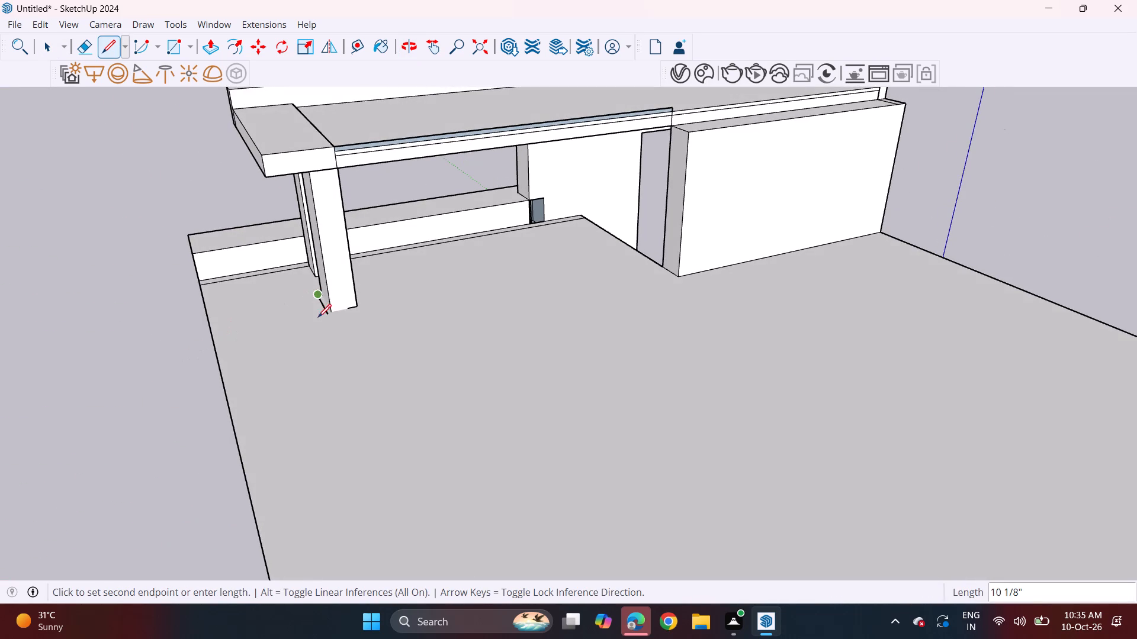
{"action": "left_click", "coordinate": [332, 318]}
{"action": "left_click", "coordinate": [346, 309]}
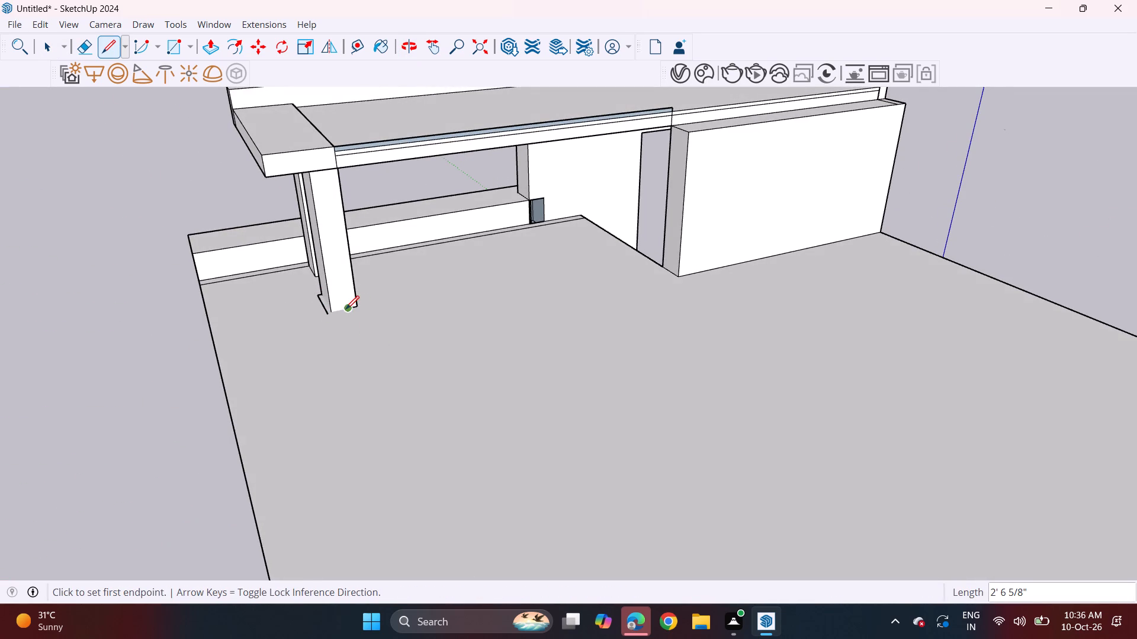
{"action": "left_click", "coordinate": [331, 314]}
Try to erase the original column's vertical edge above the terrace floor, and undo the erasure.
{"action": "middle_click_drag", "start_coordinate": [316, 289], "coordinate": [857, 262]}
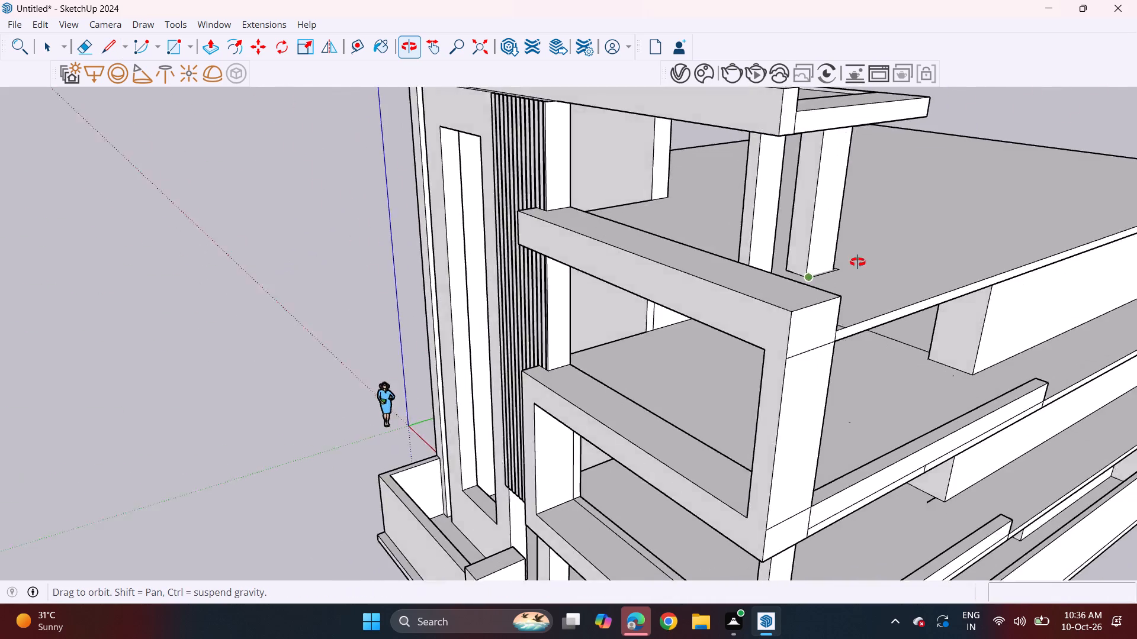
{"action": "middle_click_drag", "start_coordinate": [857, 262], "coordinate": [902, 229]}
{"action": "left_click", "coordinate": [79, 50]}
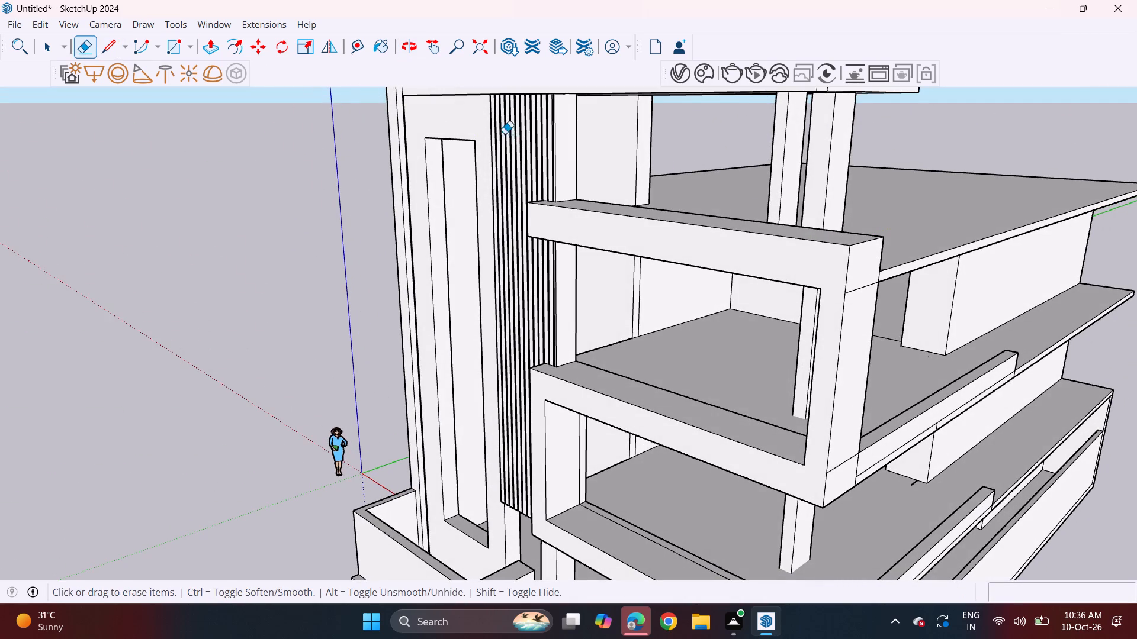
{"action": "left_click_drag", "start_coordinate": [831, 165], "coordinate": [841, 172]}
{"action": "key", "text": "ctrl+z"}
Draw a base line about 1' 3 13/16" long between the bottom corners of the original column's rear face at terrace floor level.
{"action": "middle_click_drag", "start_coordinate": [863, 198], "coordinate": [593, 224]}
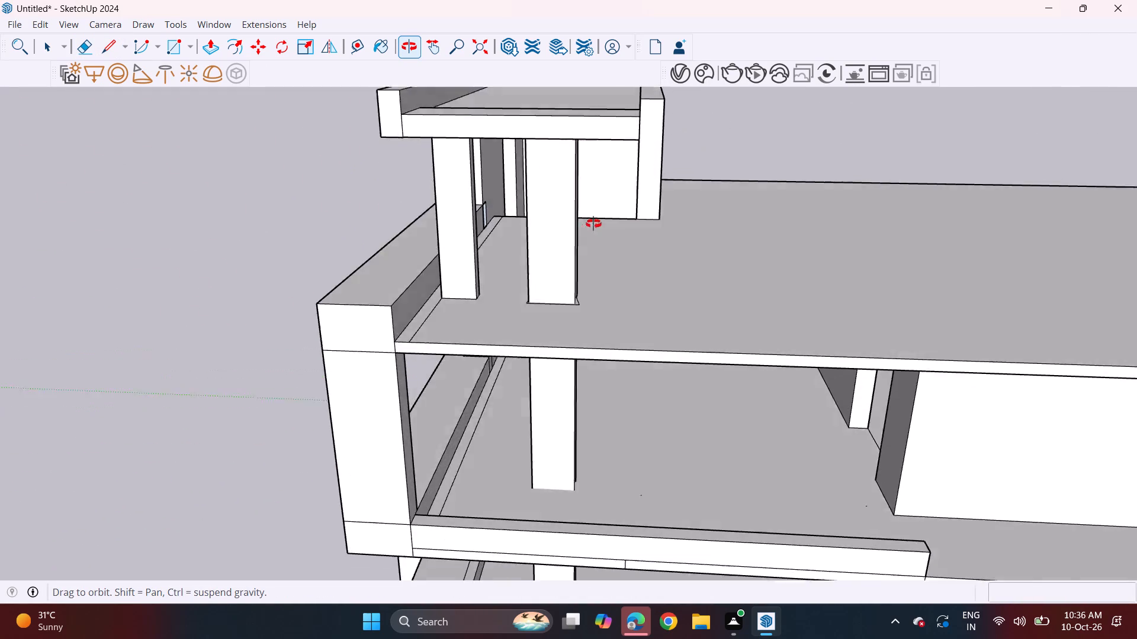
{"action": "middle_click_drag", "start_coordinate": [593, 224], "coordinate": [480, 226]}
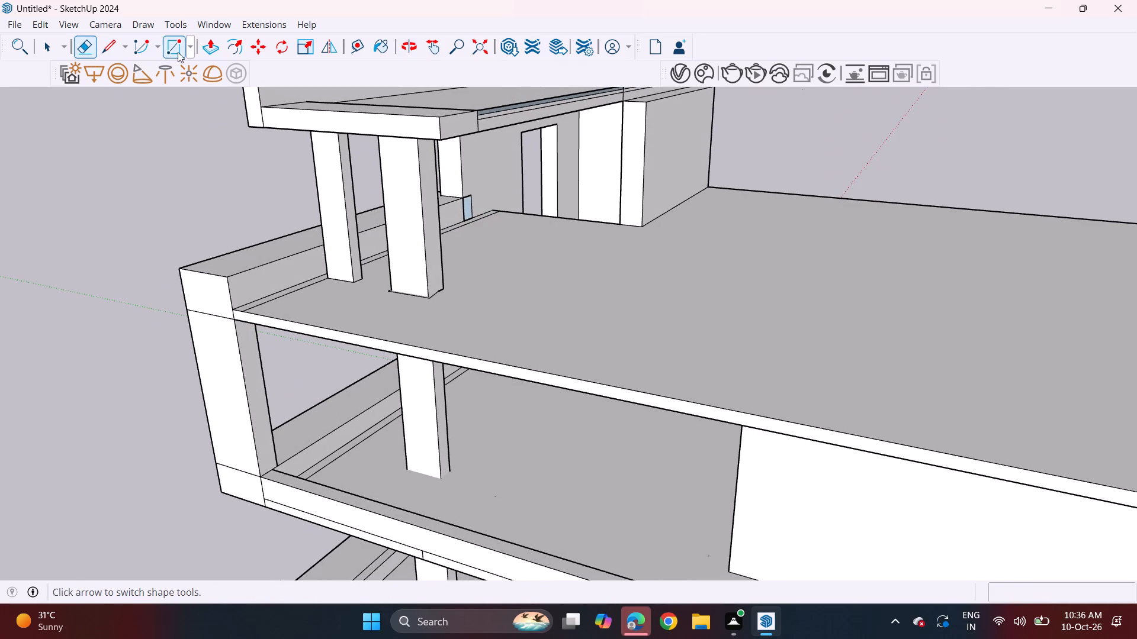
{"action": "left_click", "coordinate": [215, 56]}
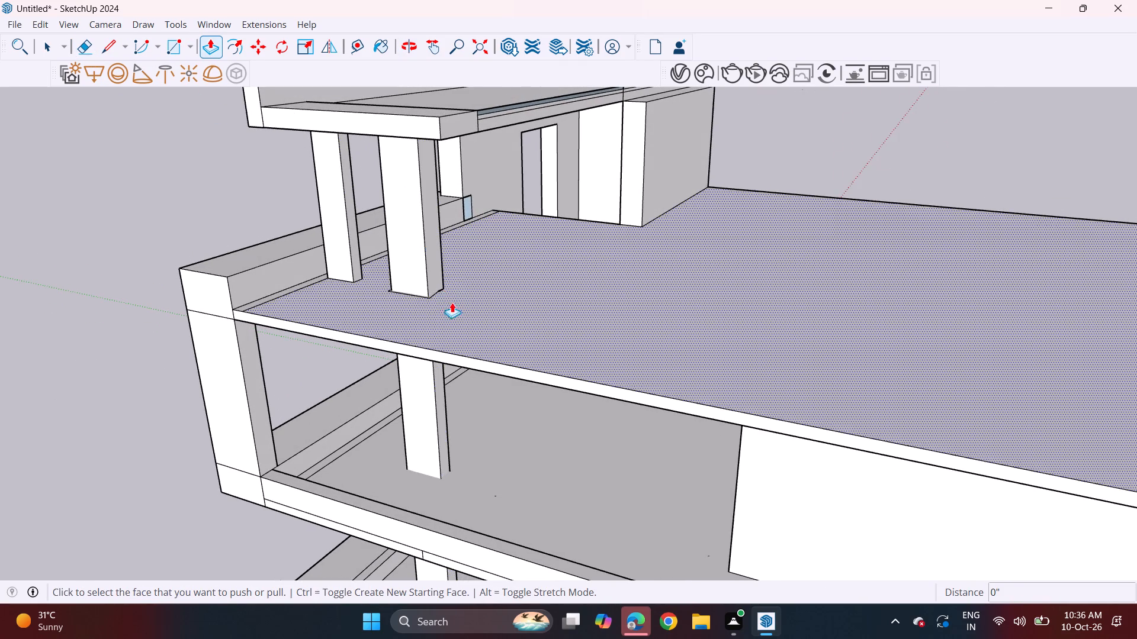
{"action": "scroll", "coordinate": [439, 286], "scroll_direction": "up", "scroll_amount": 14}
{"action": "scroll", "coordinate": [428, 247], "scroll_direction": "up", "scroll_amount": 8}
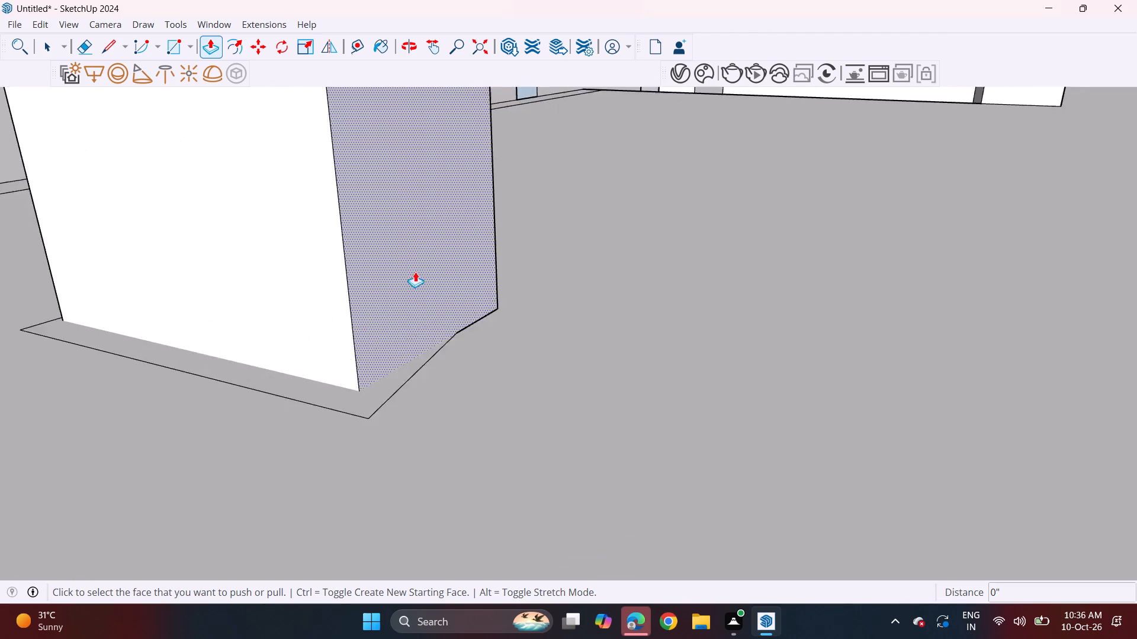
{"action": "scroll", "coordinate": [415, 272], "scroll_direction": "up", "scroll_amount": 1}
{"action": "middle_click_drag", "start_coordinate": [419, 326], "coordinate": [429, 348]}
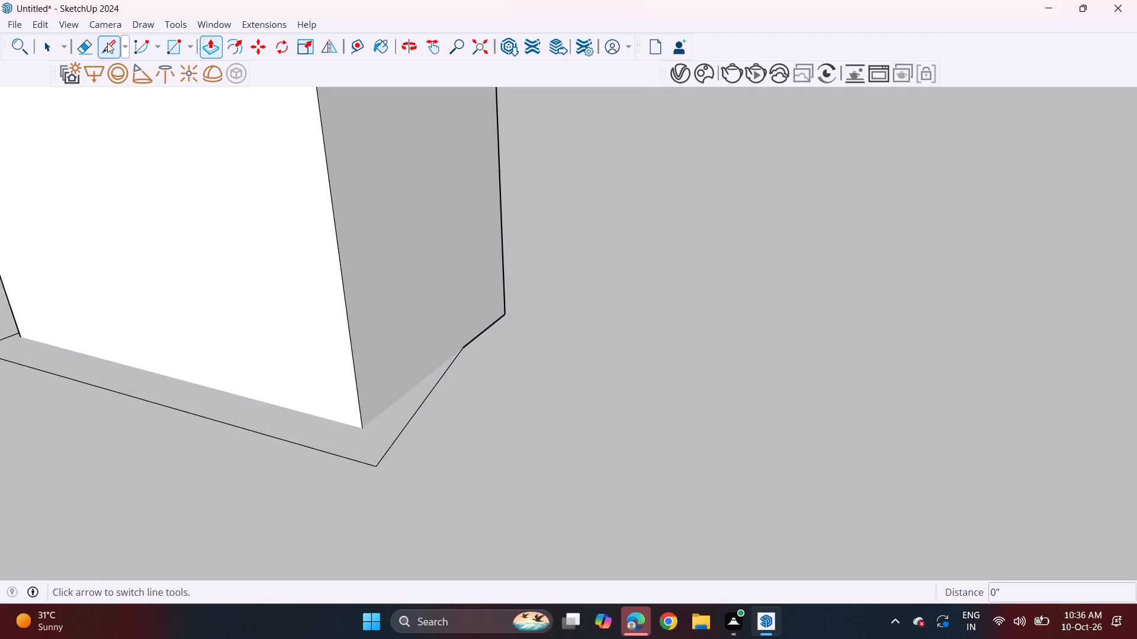
{"action": "left_click", "coordinate": [107, 43]}
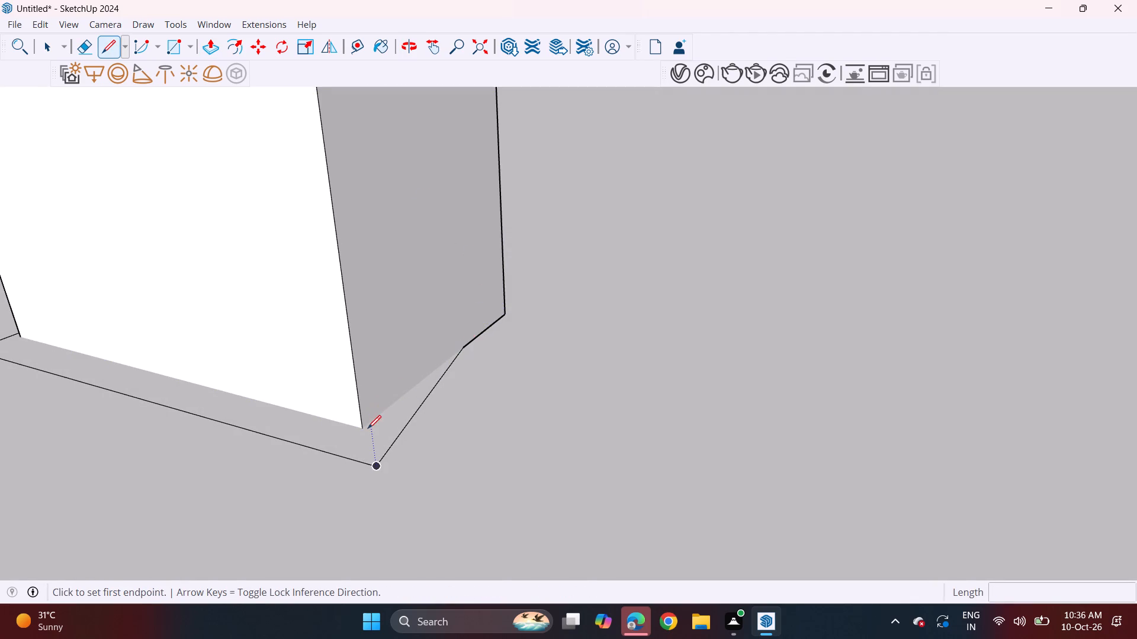
{"action": "left_click", "coordinate": [362, 421]}
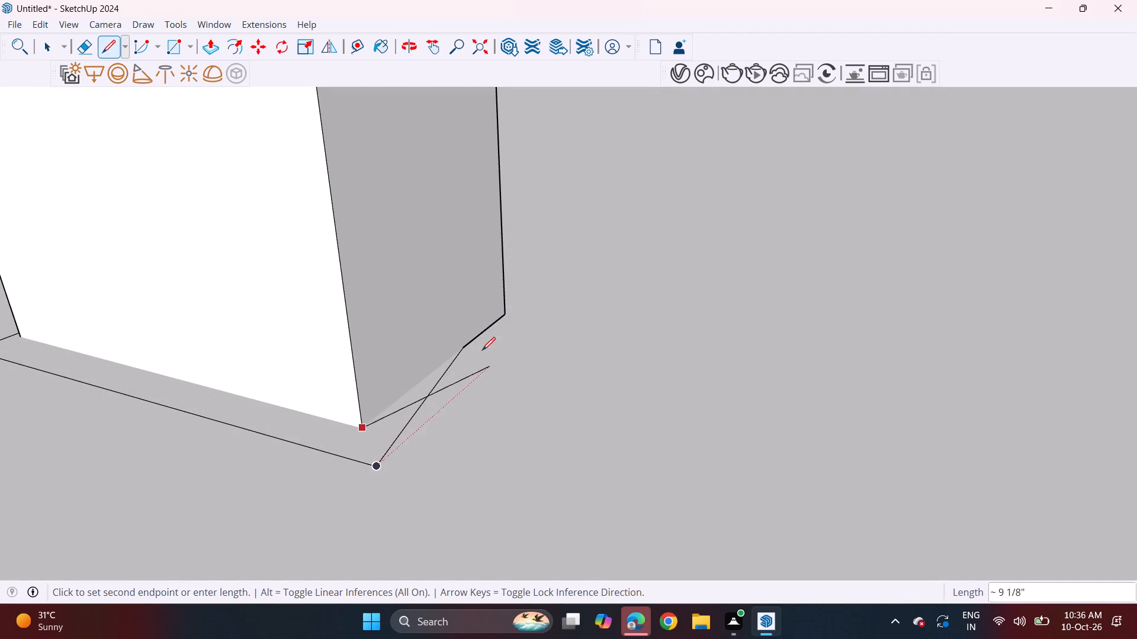
{"action": "left_click", "coordinate": [497, 312]}
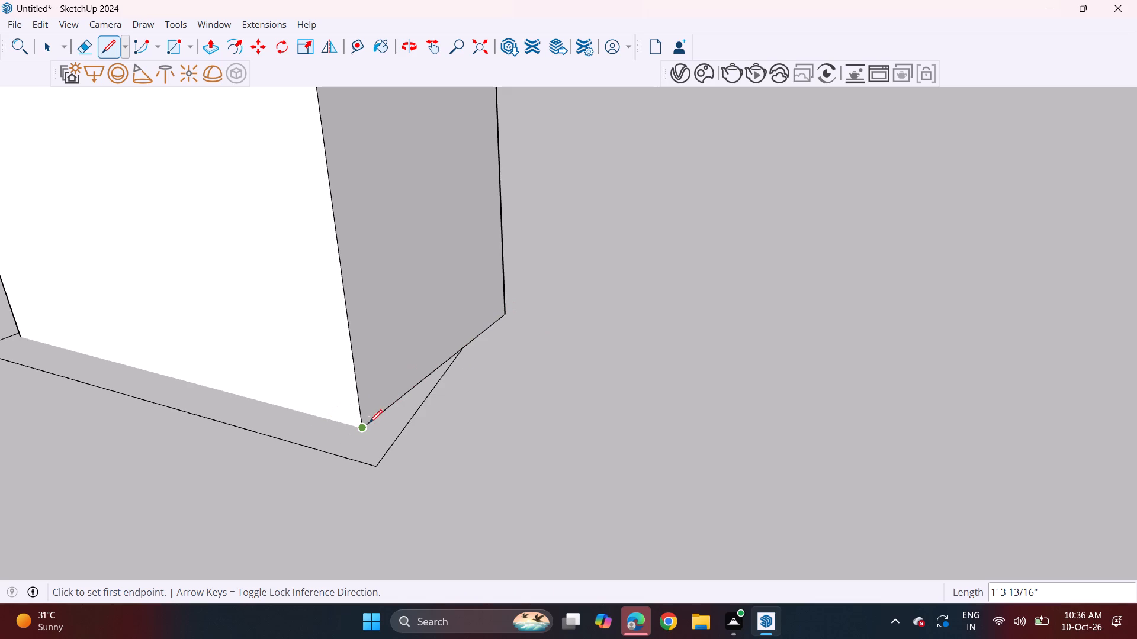
Draw corner-to-corner base lines along the original column's outer side face and front face where they meet the terrace floor.
{"action": "left_click_drag", "start_coordinate": [367, 425], "coordinate": [358, 422]}
{"action": "middle_click_drag", "start_coordinate": [153, 361], "coordinate": [500, 446]}
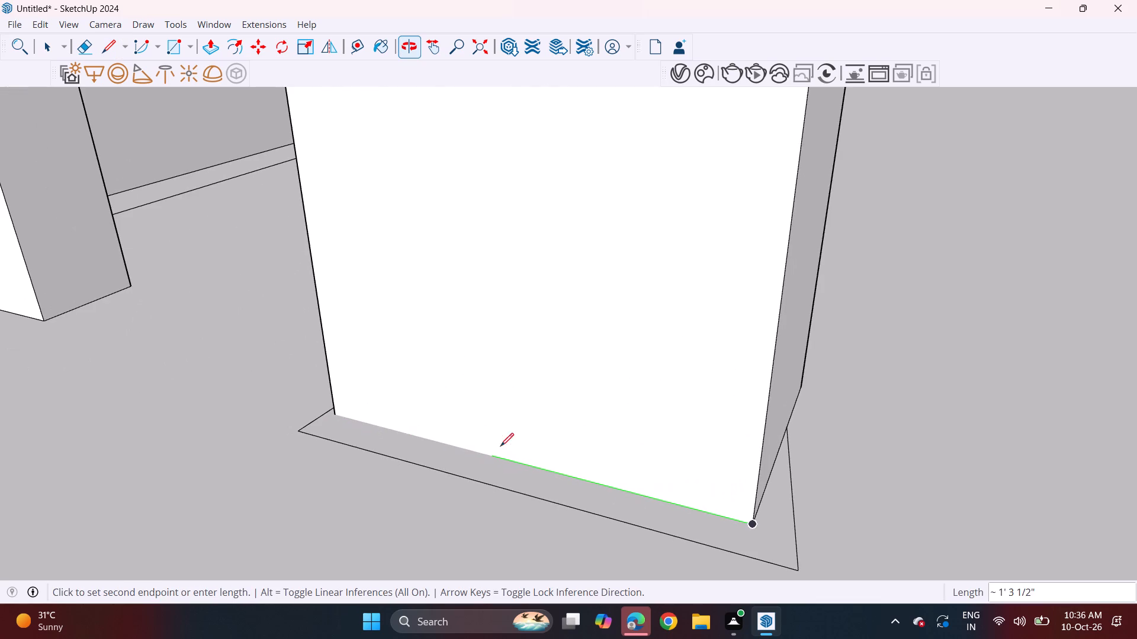
{"action": "left_click", "coordinate": [333, 413]}
{"action": "middle_click_drag", "start_coordinate": [335, 412], "coordinate": [573, 417]}
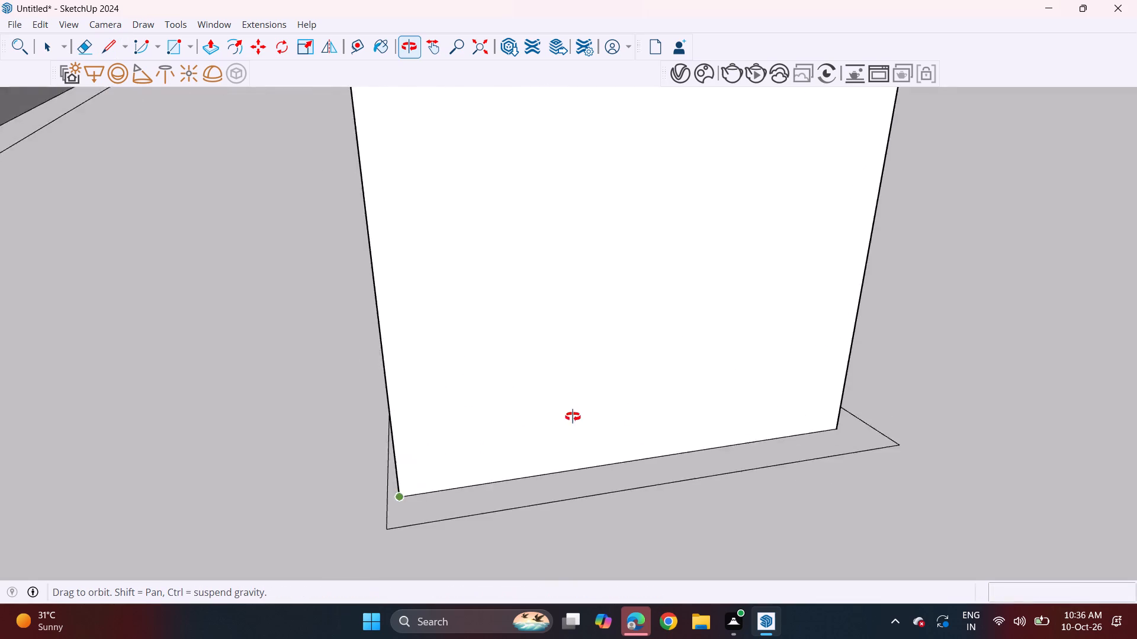
{"action": "middle_click_drag", "start_coordinate": [573, 417], "coordinate": [895, 376]}
{"action": "scroll", "coordinate": [603, 467], "scroll_direction": "up", "scroll_amount": 4}
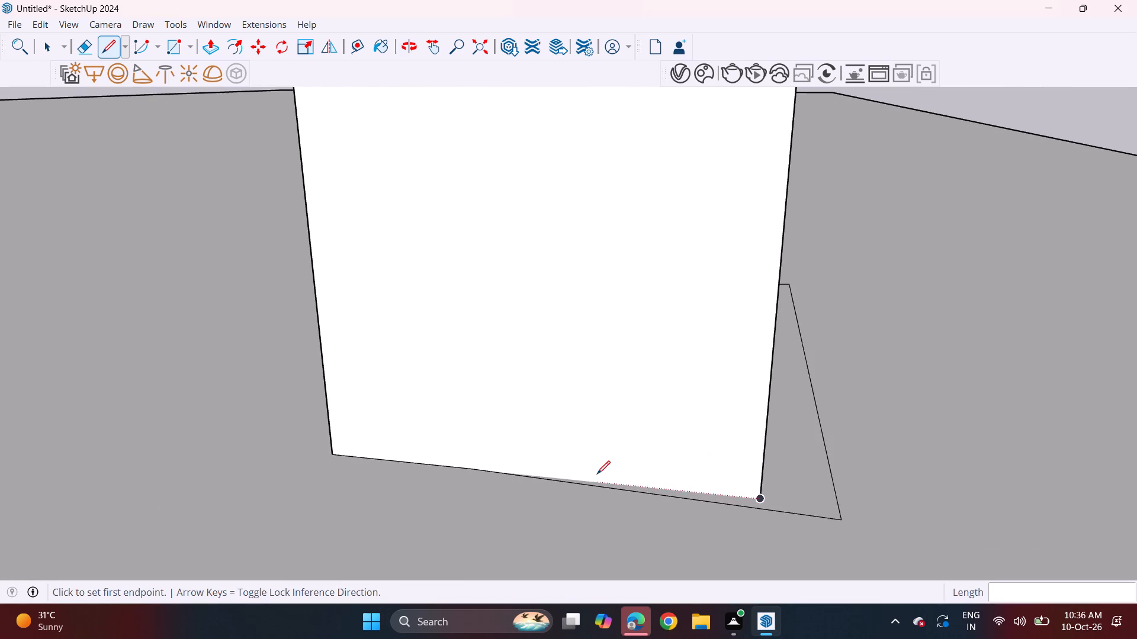
{"action": "left_click", "coordinate": [757, 503]}
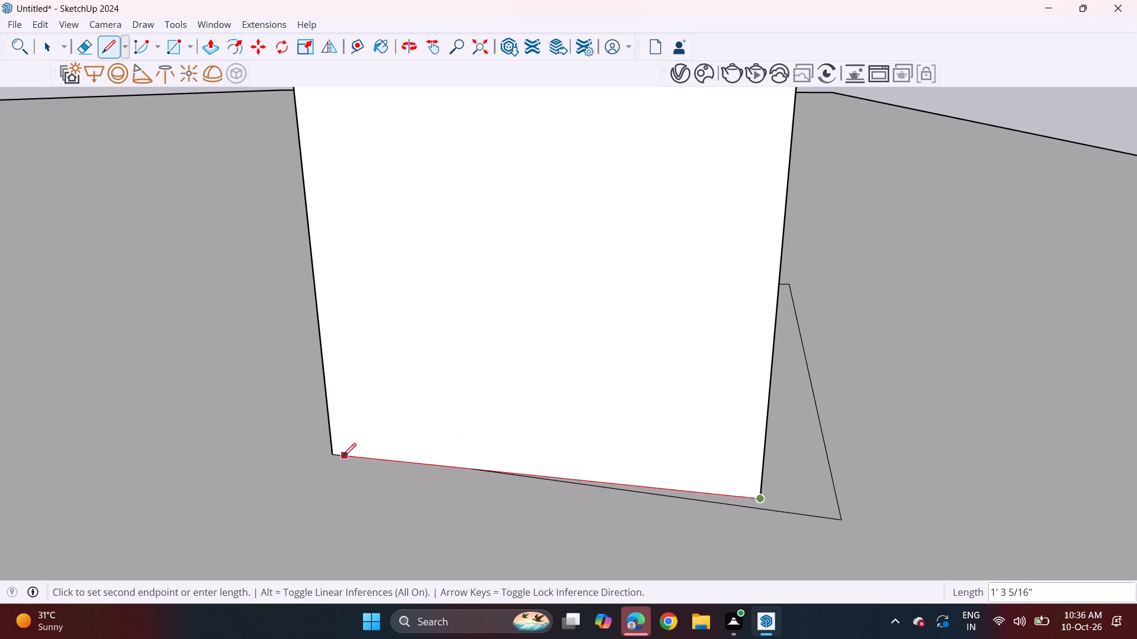
{"action": "left_click", "coordinate": [326, 456]}
{"action": "middle_click_drag", "start_coordinate": [339, 456], "coordinate": [625, 465]}
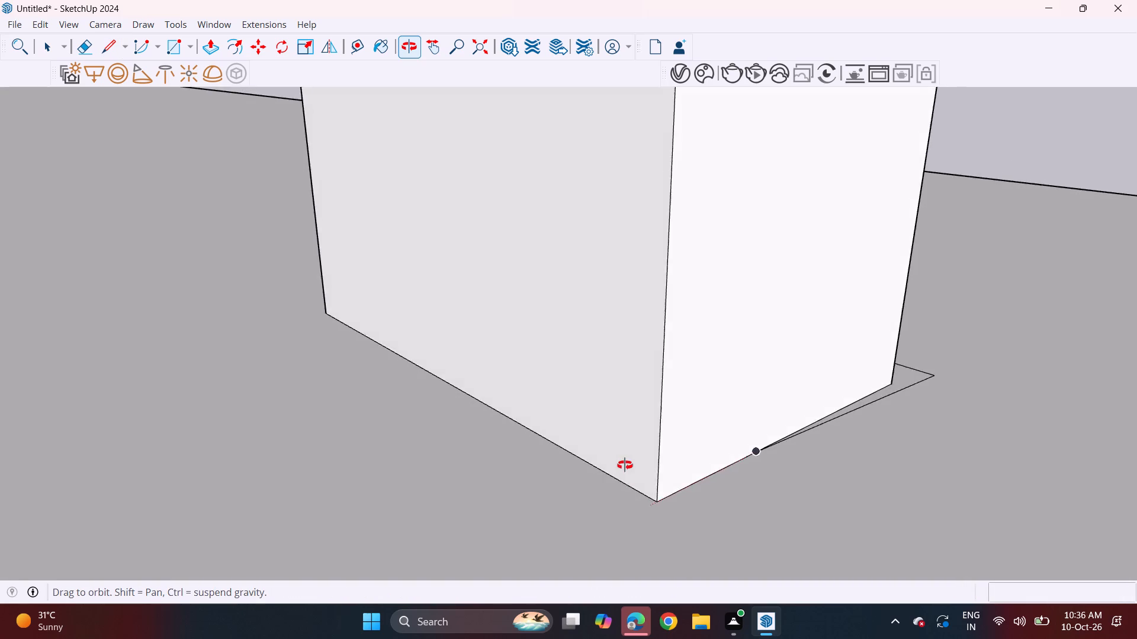
{"action": "middle_click_drag", "start_coordinate": [625, 465], "coordinate": [423, 387]}
Erase the original column's portion between the terrace floor and the roof slab.
{"action": "scroll", "coordinate": [425, 327], "scroll_direction": "down", "scroll_amount": 20}
{"action": "scroll", "coordinate": [425, 327], "scroll_direction": "down", "scroll_amount": 8}
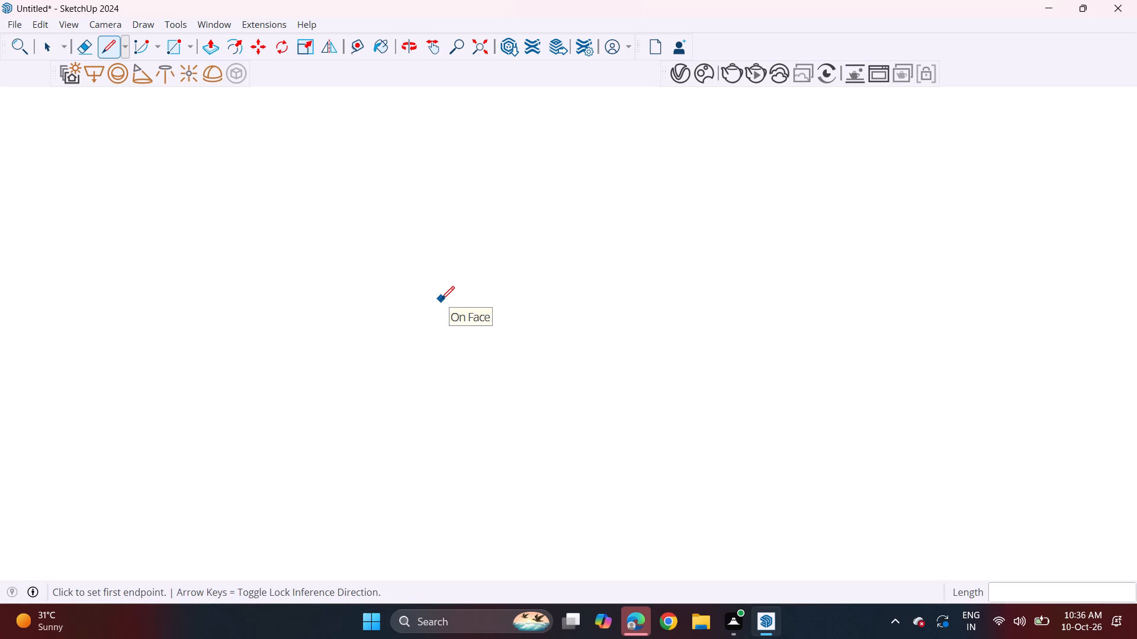
{"action": "scroll", "coordinate": [441, 299], "scroll_direction": "down", "scroll_amount": 20}
{"action": "scroll", "coordinate": [441, 299], "scroll_direction": "down", "scroll_amount": 20}
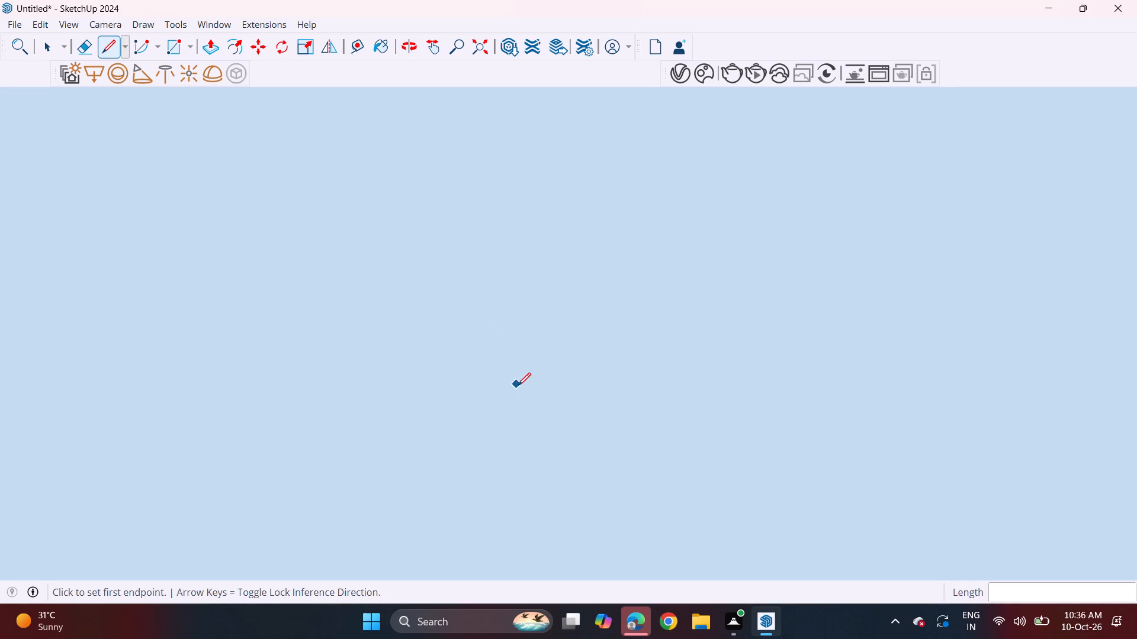
{"action": "scroll", "coordinate": [518, 386], "scroll_direction": "down", "scroll_amount": 20}
{"action": "scroll", "coordinate": [518, 386], "scroll_direction": "down", "scroll_amount": 19}
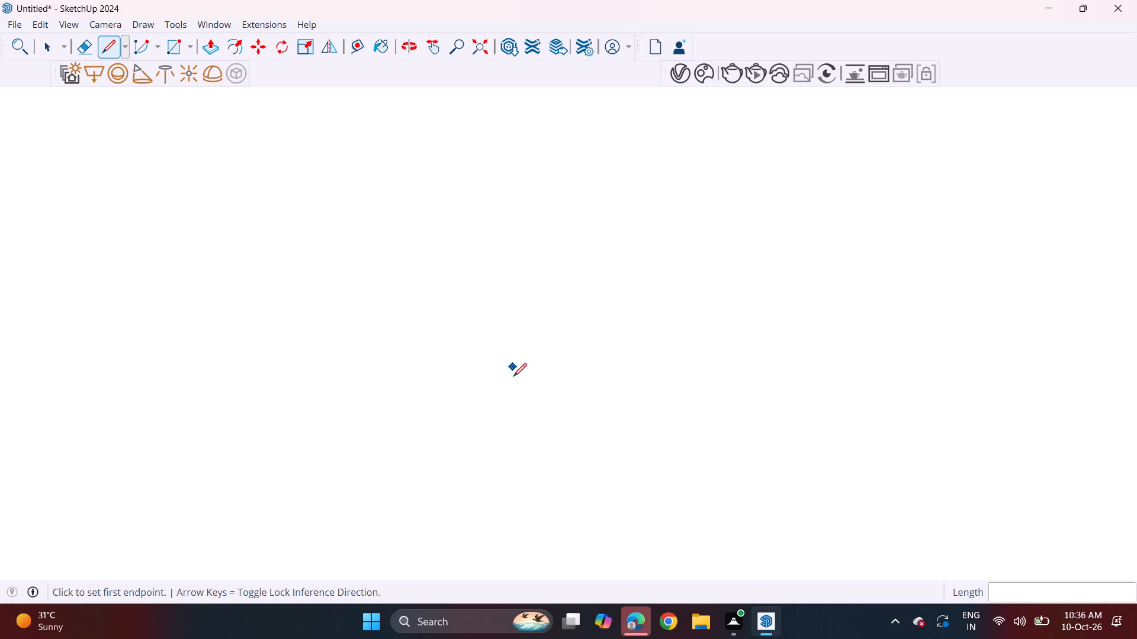
{"action": "scroll", "coordinate": [513, 376], "scroll_direction": "down", "scroll_amount": 20}
{"action": "scroll", "coordinate": [513, 376], "scroll_direction": "down", "scroll_amount": 6}
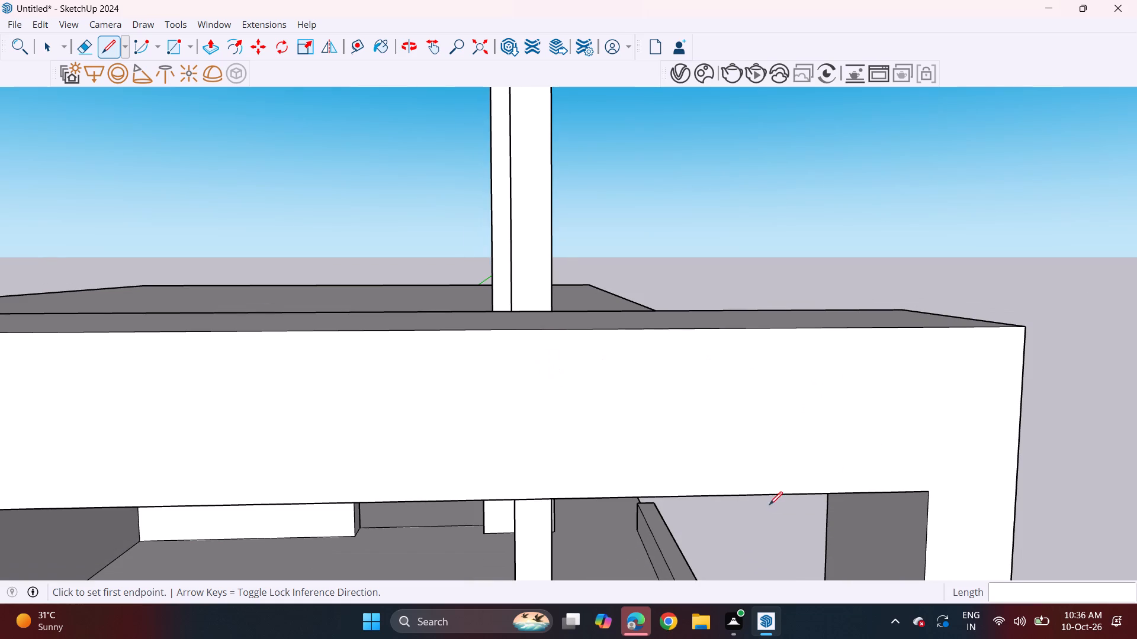
{"action": "middle_click_drag", "start_coordinate": [731, 421], "coordinate": [731, 556], "text": "shift"}
{"action": "middle_click_drag", "start_coordinate": [661, 484], "coordinate": [451, 461]}
{"action": "middle_click_drag", "start_coordinate": [923, 239], "coordinate": [757, 314]}
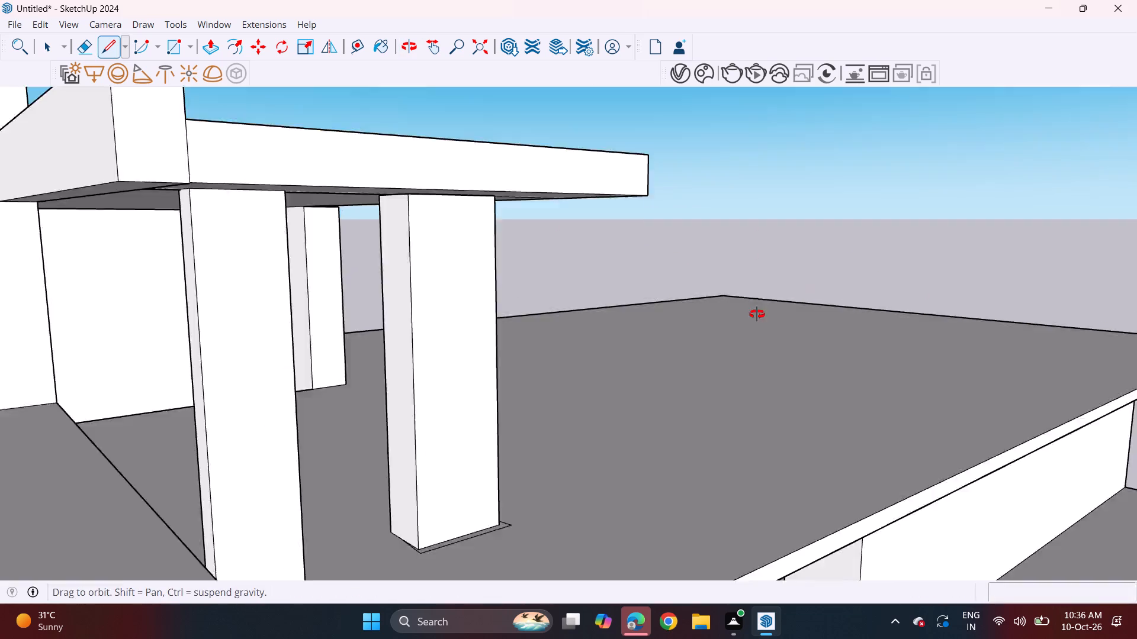
{"action": "middle_click_drag", "start_coordinate": [757, 314], "coordinate": [717, 320]}
{"action": "middle_click_drag", "start_coordinate": [339, 440], "coordinate": [605, 379], "text": "shift"}
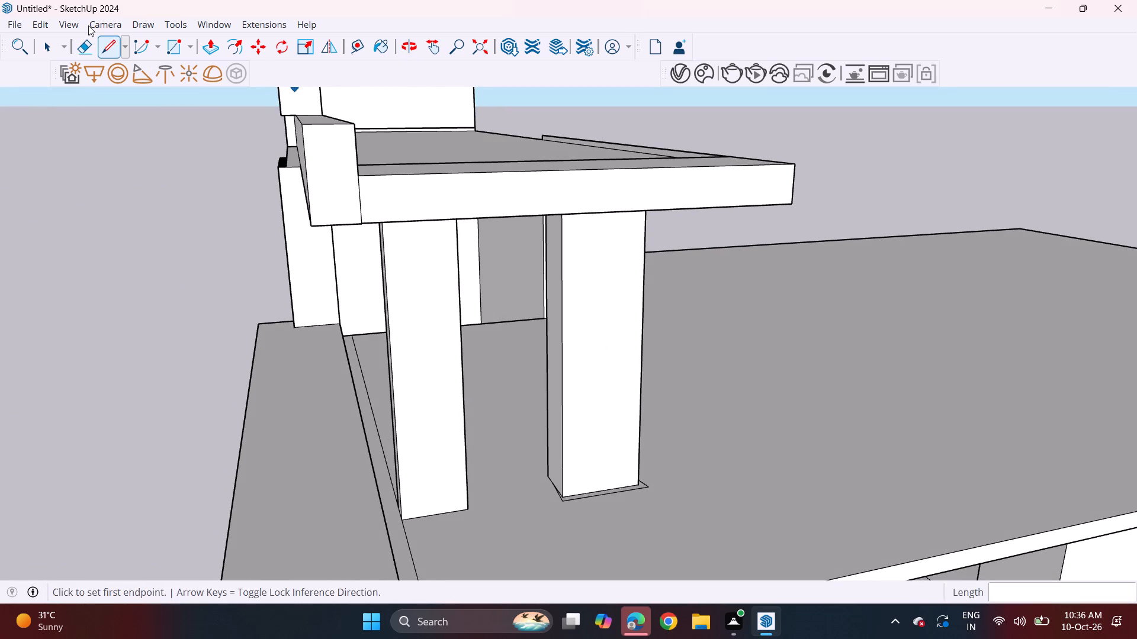
{"action": "left_click_drag", "start_coordinate": [75, 52], "coordinate": [89, 59]}
{"action": "middle_click_drag", "start_coordinate": [580, 421], "coordinate": [674, 407]}
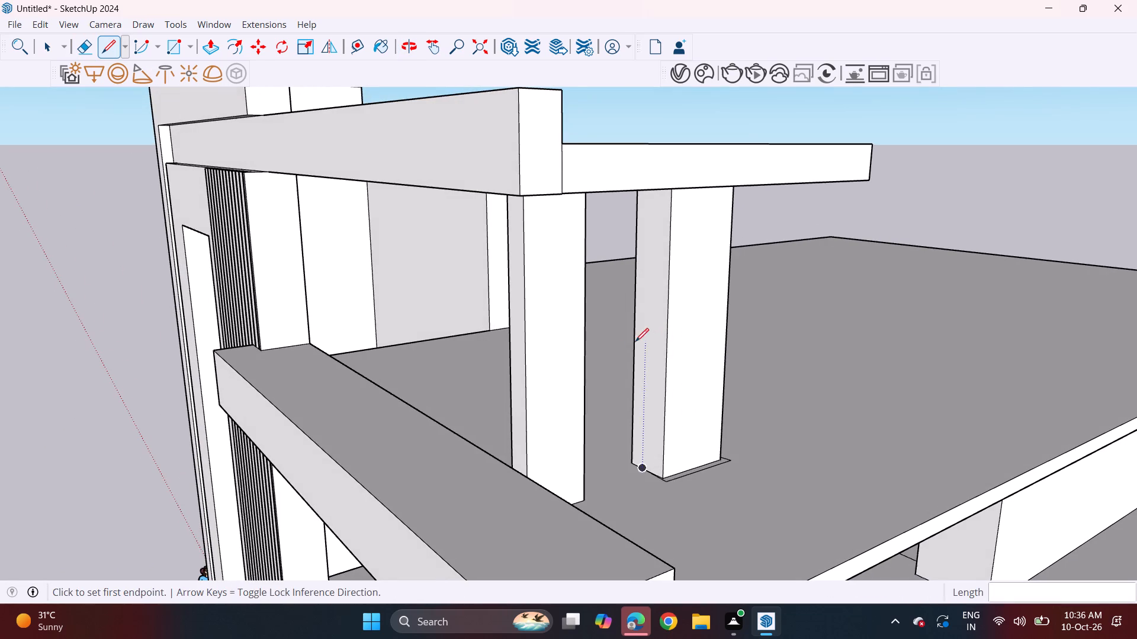
{"action": "left_click", "coordinate": [89, 43]}
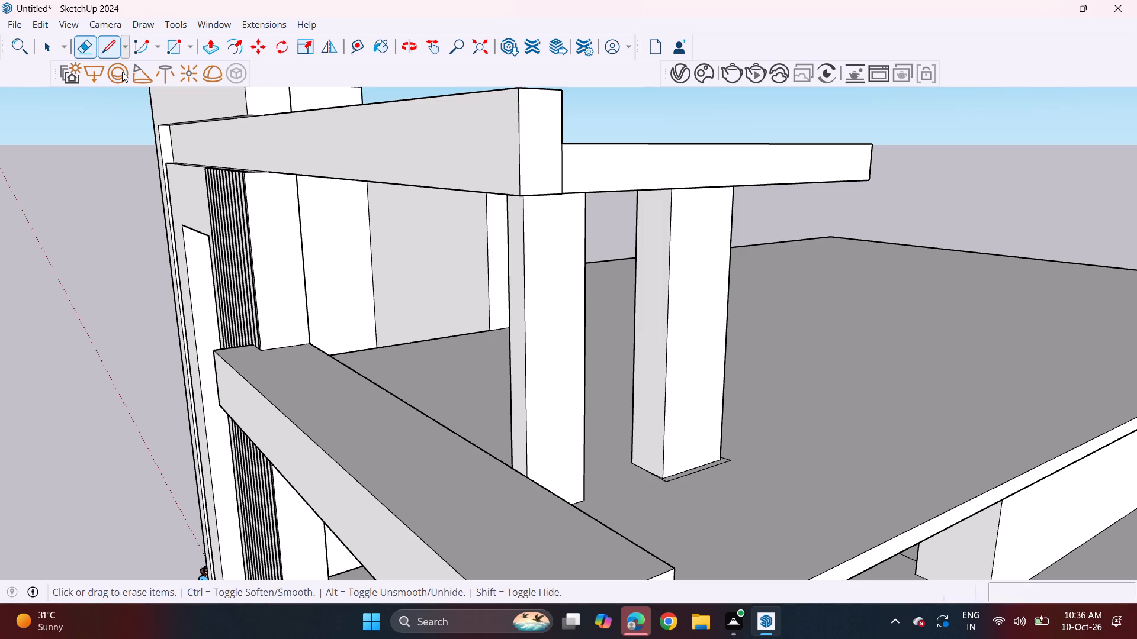
{"action": "left_click_drag", "start_coordinate": [632, 329], "coordinate": [702, 318]}
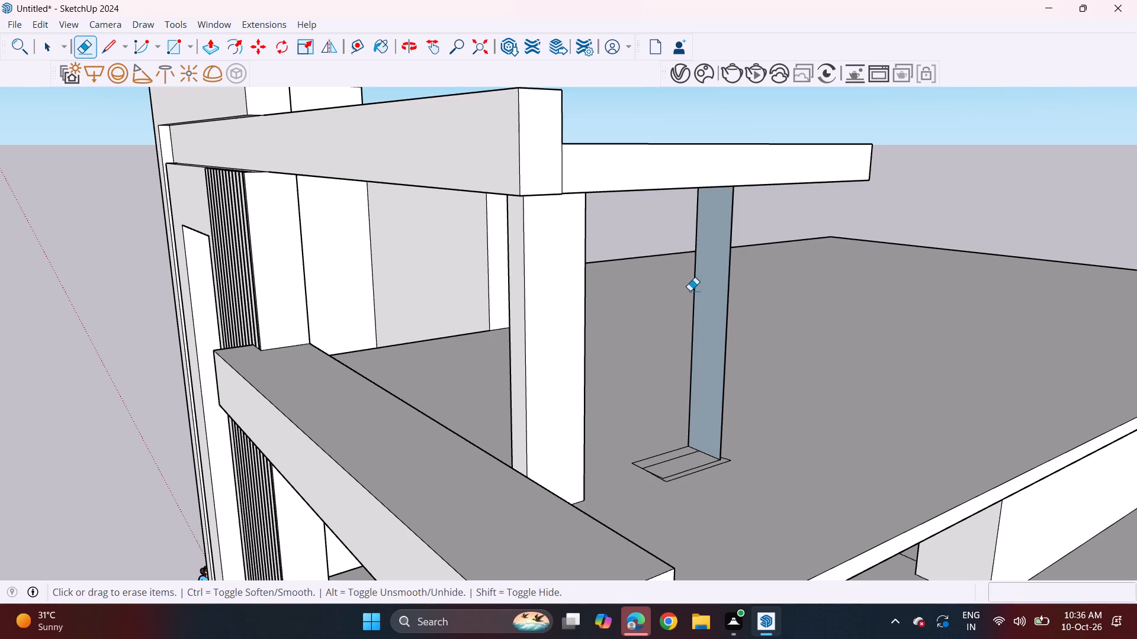
{"action": "left_click_drag", "start_coordinate": [700, 297], "coordinate": [721, 301]}
{"action": "left_click_drag", "start_coordinate": [655, 294], "coordinate": [762, 305]}
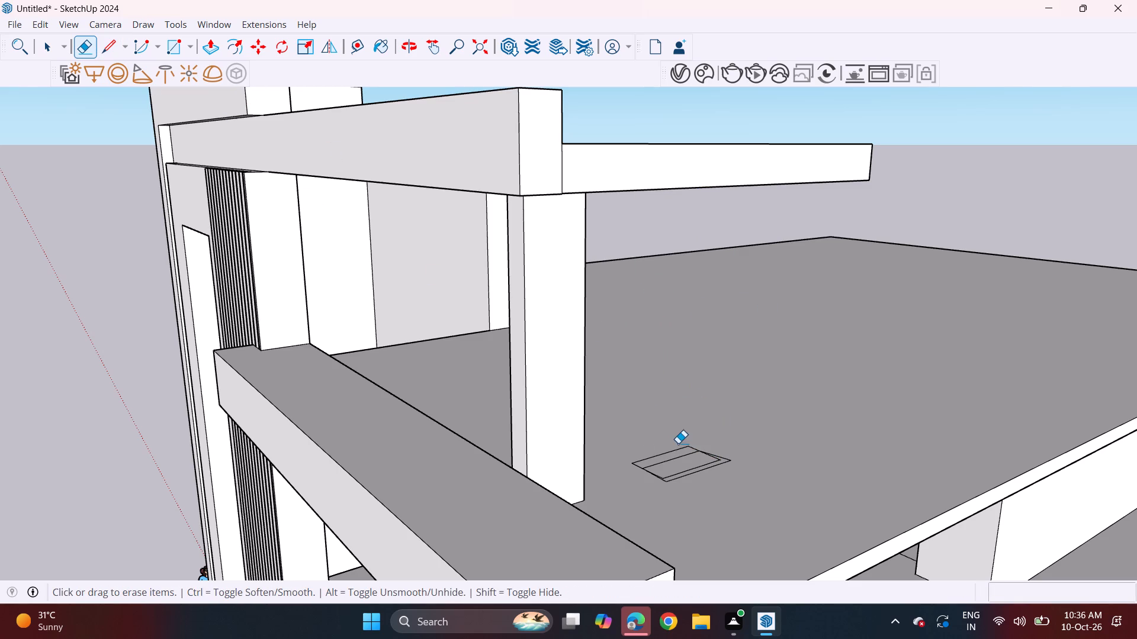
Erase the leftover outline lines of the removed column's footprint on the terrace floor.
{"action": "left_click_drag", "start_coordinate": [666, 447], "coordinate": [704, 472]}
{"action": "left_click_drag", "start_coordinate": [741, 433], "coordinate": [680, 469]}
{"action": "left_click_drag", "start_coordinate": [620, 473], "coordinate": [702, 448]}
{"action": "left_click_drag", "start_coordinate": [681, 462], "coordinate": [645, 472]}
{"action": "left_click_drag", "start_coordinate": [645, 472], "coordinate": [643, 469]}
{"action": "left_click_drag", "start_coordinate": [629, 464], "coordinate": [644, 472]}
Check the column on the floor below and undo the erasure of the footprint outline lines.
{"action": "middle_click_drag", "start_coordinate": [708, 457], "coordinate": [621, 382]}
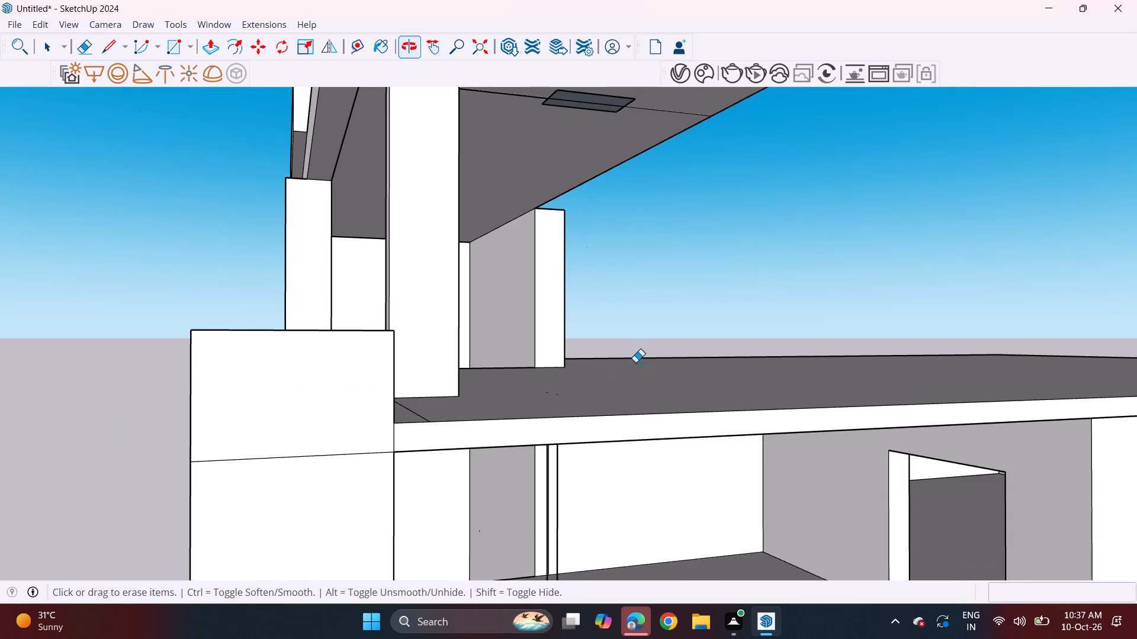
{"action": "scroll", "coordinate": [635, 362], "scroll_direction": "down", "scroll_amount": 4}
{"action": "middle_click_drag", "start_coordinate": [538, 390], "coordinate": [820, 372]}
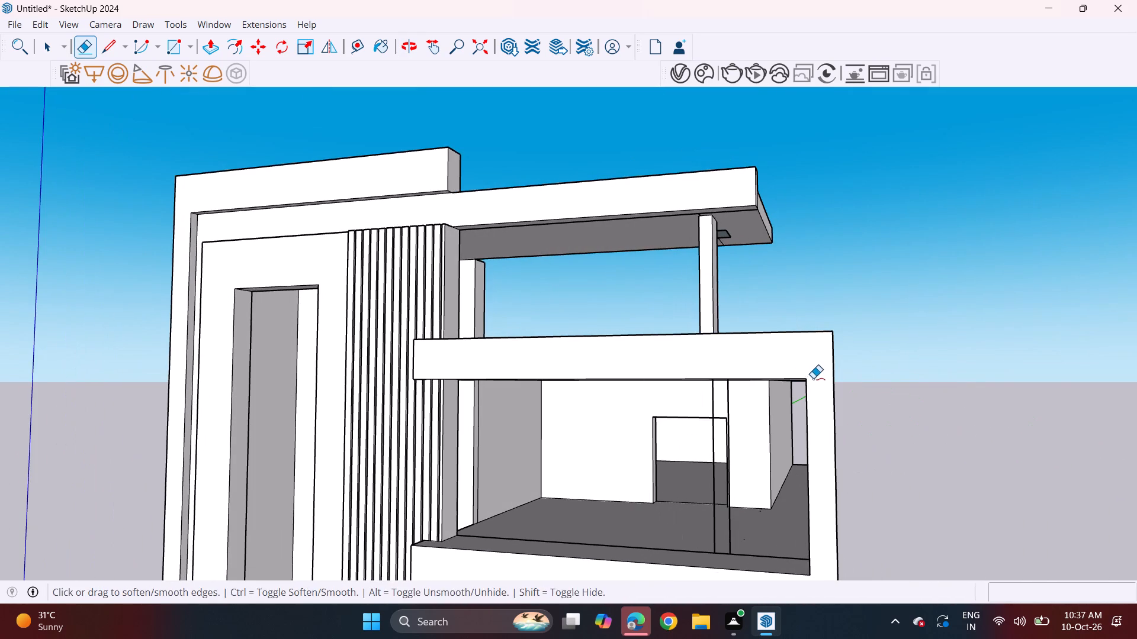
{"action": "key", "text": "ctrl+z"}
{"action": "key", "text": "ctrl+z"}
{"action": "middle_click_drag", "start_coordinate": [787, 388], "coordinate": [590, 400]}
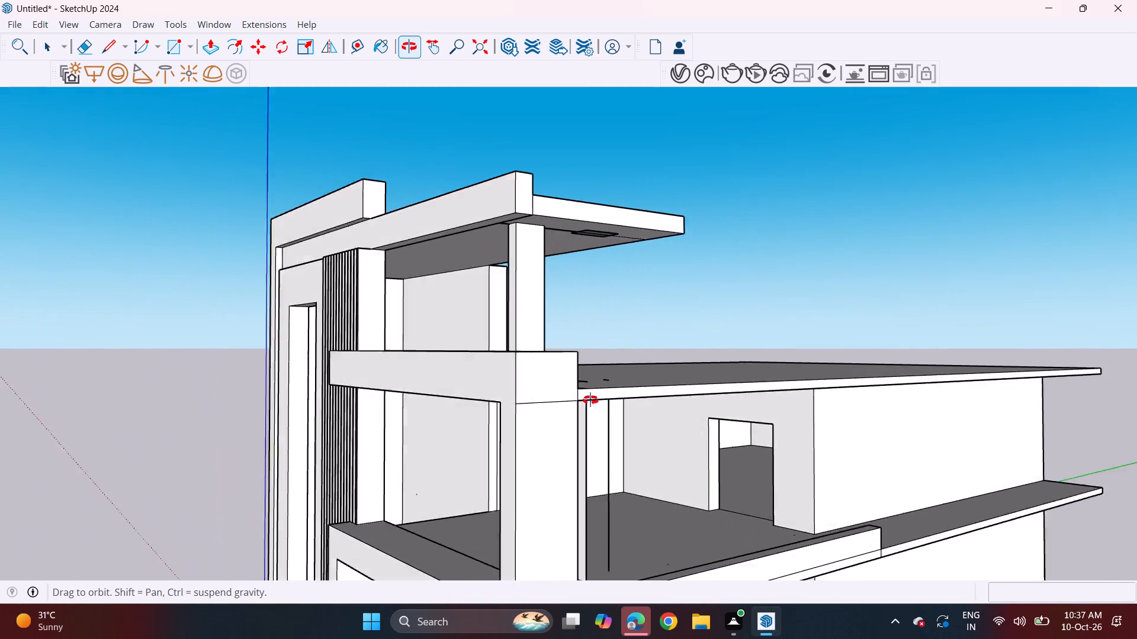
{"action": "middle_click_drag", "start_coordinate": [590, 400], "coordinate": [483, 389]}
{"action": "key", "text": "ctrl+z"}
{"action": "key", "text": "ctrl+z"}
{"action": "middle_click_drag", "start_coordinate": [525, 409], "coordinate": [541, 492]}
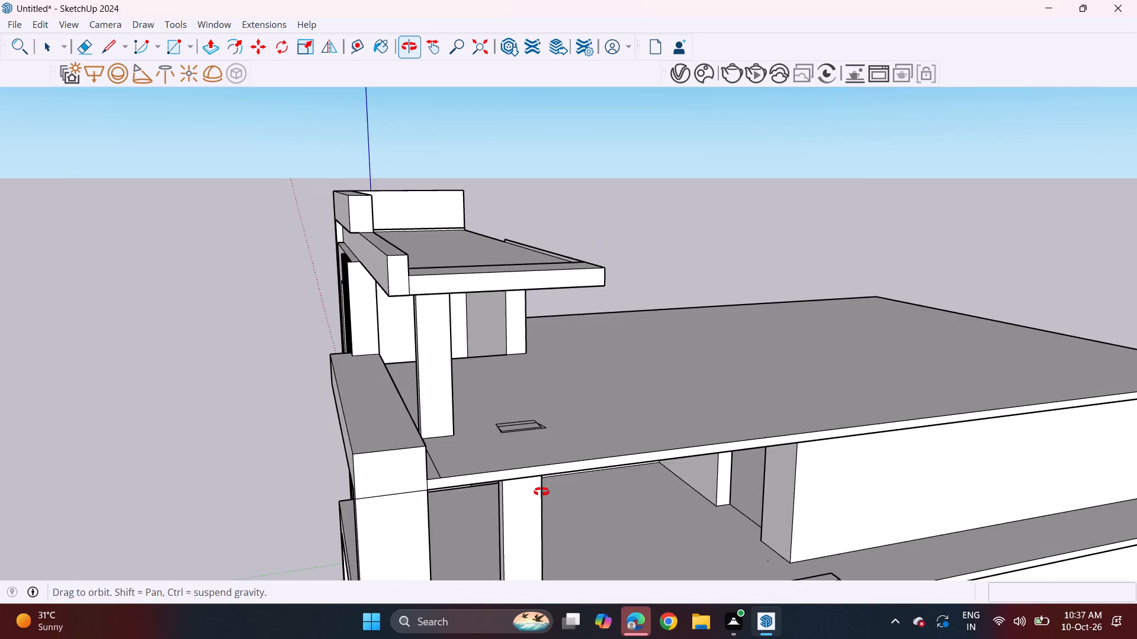
Erase the edges outlining the removed column's opening on the underside of the roof slab, leaving one short edge.
{"action": "middle_click_drag", "start_coordinate": [541, 492], "coordinate": [834, 385]}
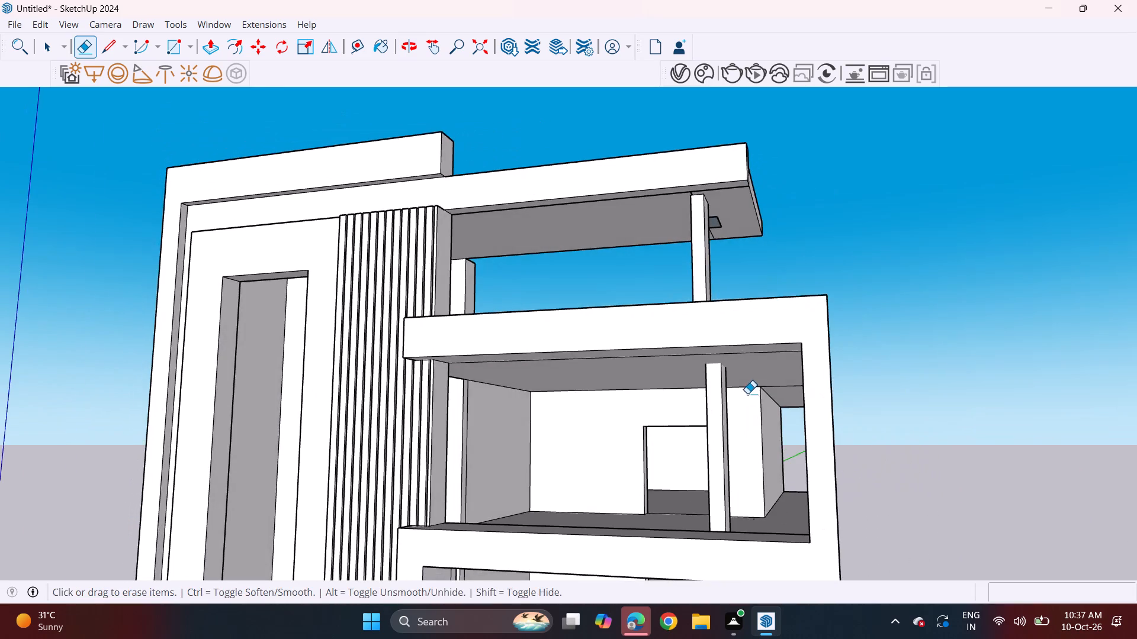
{"action": "scroll", "coordinate": [746, 395], "scroll_direction": "down", "scroll_amount": 4}
{"action": "middle_click_drag", "start_coordinate": [689, 442], "coordinate": [733, 444]}
{"action": "scroll", "coordinate": [732, 430], "scroll_direction": "down", "scroll_amount": 5}
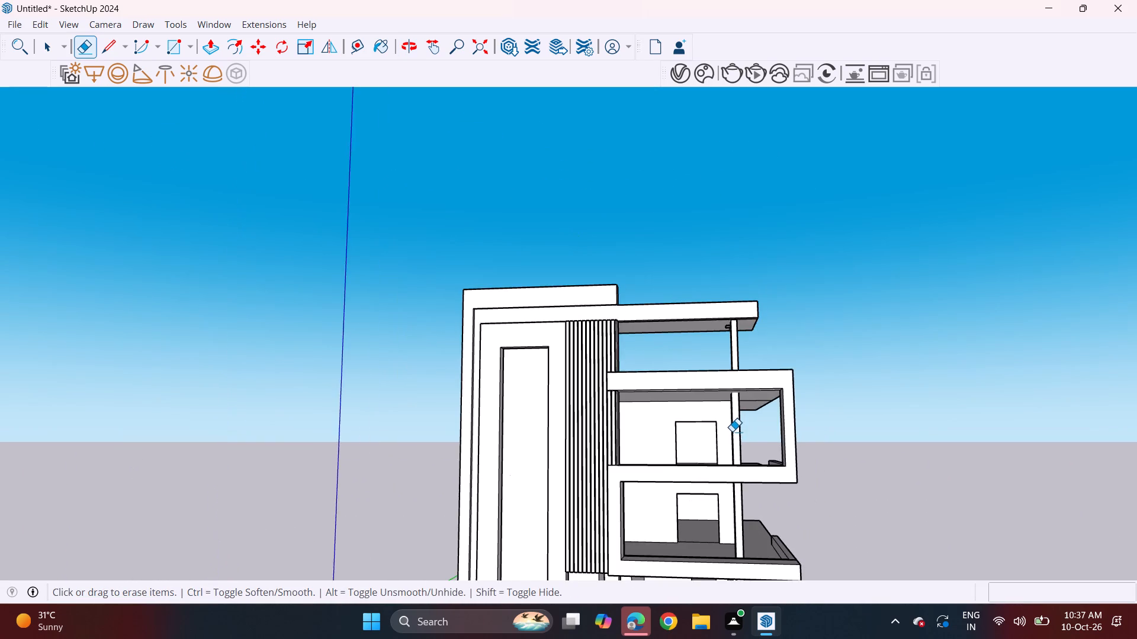
{"action": "scroll", "coordinate": [732, 431], "scroll_direction": "down", "scroll_amount": 1}
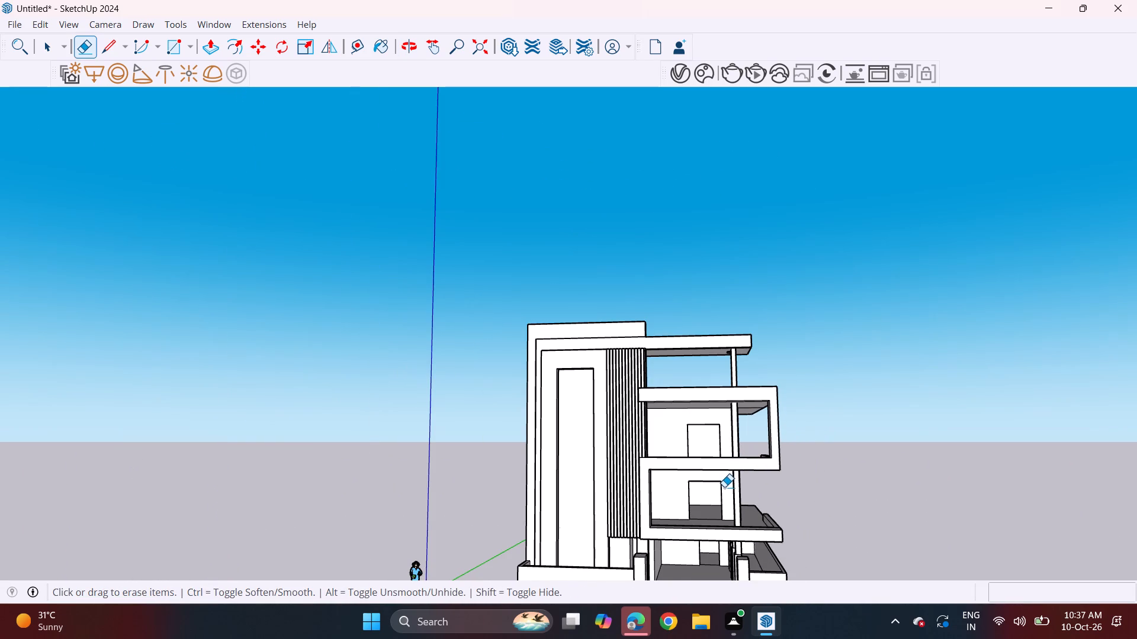
{"action": "middle_click_drag", "start_coordinate": [727, 489], "coordinate": [727, 438], "text": "shift"}
{"action": "middle_click_drag", "start_coordinate": [735, 360], "coordinate": [544, 422]}
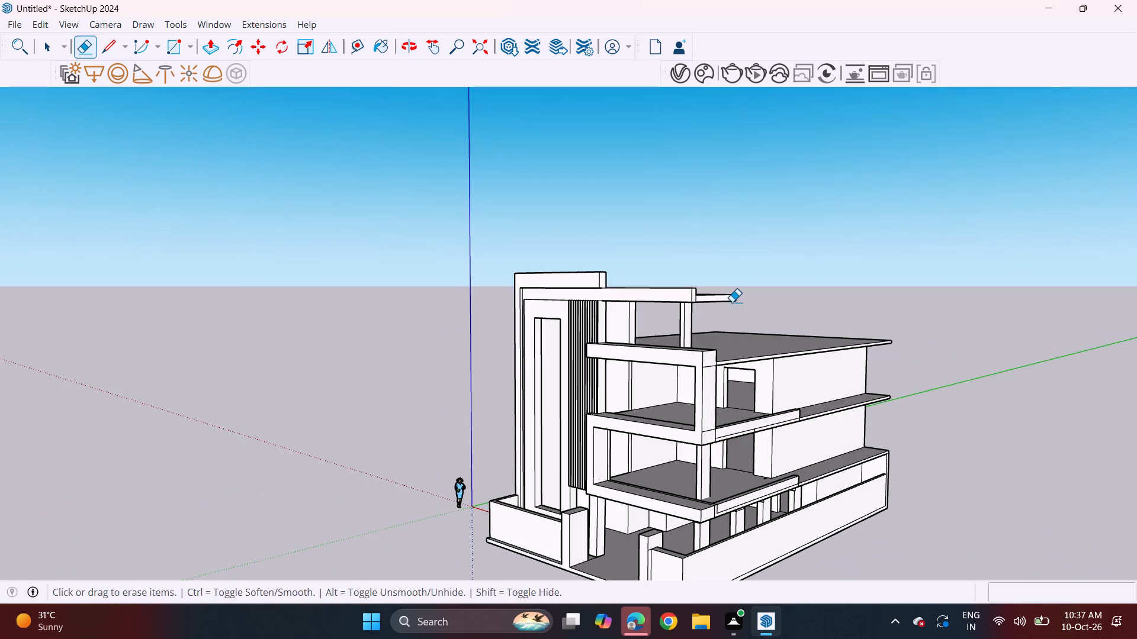
{"action": "middle_click_drag", "start_coordinate": [732, 302], "coordinate": [643, 209]}
{"action": "scroll", "coordinate": [696, 267], "scroll_direction": "up", "scroll_amount": 3}
{"action": "middle_click_drag", "start_coordinate": [693, 306], "coordinate": [620, 259]}
{"action": "scroll", "coordinate": [677, 233], "scroll_direction": "up", "scroll_amount": 4}
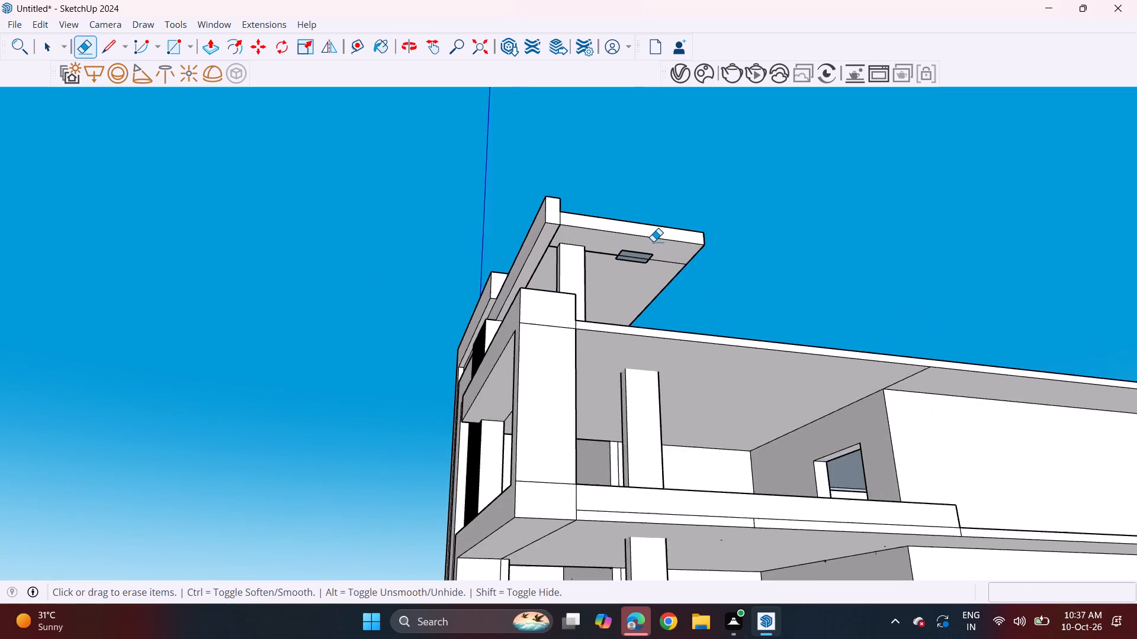
{"action": "scroll", "coordinate": [653, 241], "scroll_direction": "up", "scroll_amount": 4}
{"action": "left_click", "coordinate": [624, 252]}
{"action": "left_click", "coordinate": [624, 262]}
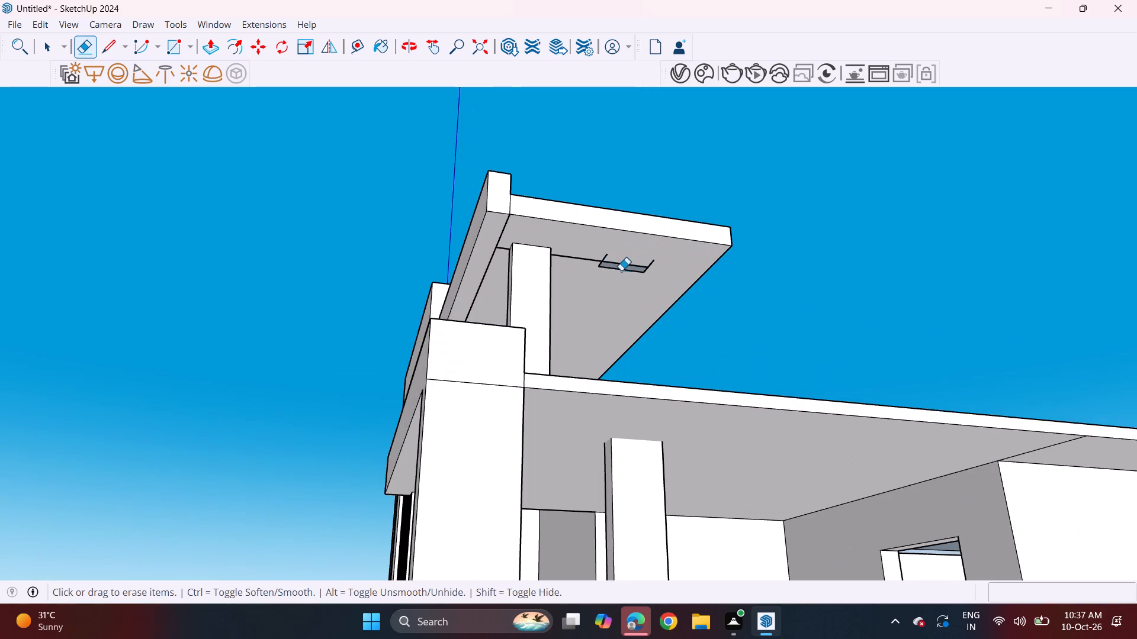
{"action": "left_click_drag", "start_coordinate": [621, 270], "coordinate": [621, 277]}
{"action": "left_click_drag", "start_coordinate": [626, 260], "coordinate": [625, 270]}
{"action": "left_click", "coordinate": [602, 259]}
{"action": "left_click_drag", "start_coordinate": [599, 257], "coordinate": [596, 267]}
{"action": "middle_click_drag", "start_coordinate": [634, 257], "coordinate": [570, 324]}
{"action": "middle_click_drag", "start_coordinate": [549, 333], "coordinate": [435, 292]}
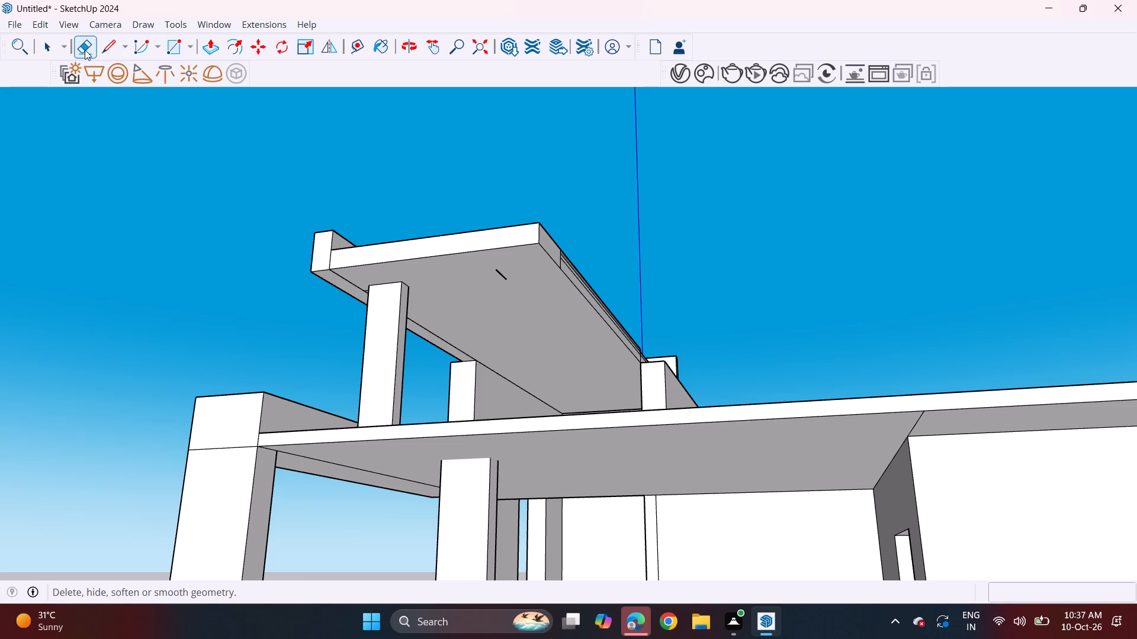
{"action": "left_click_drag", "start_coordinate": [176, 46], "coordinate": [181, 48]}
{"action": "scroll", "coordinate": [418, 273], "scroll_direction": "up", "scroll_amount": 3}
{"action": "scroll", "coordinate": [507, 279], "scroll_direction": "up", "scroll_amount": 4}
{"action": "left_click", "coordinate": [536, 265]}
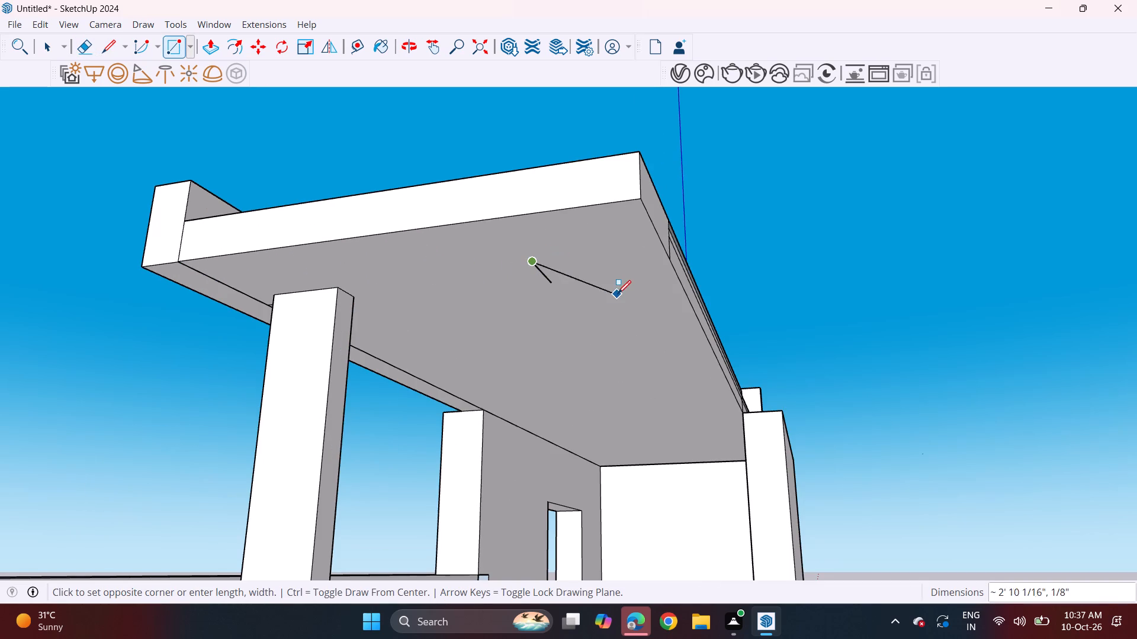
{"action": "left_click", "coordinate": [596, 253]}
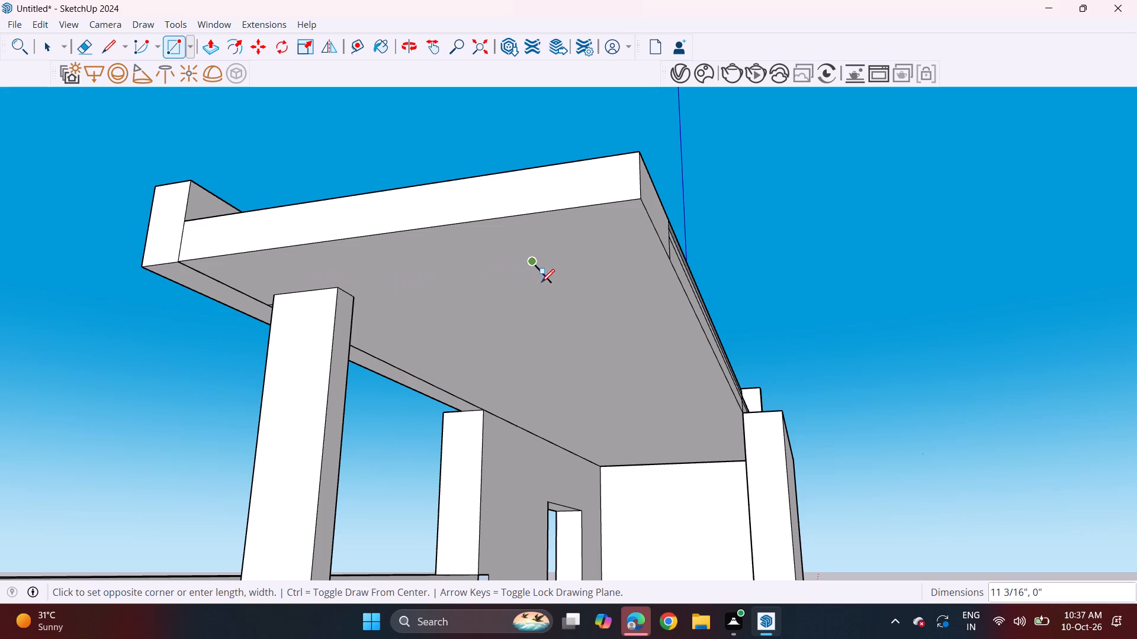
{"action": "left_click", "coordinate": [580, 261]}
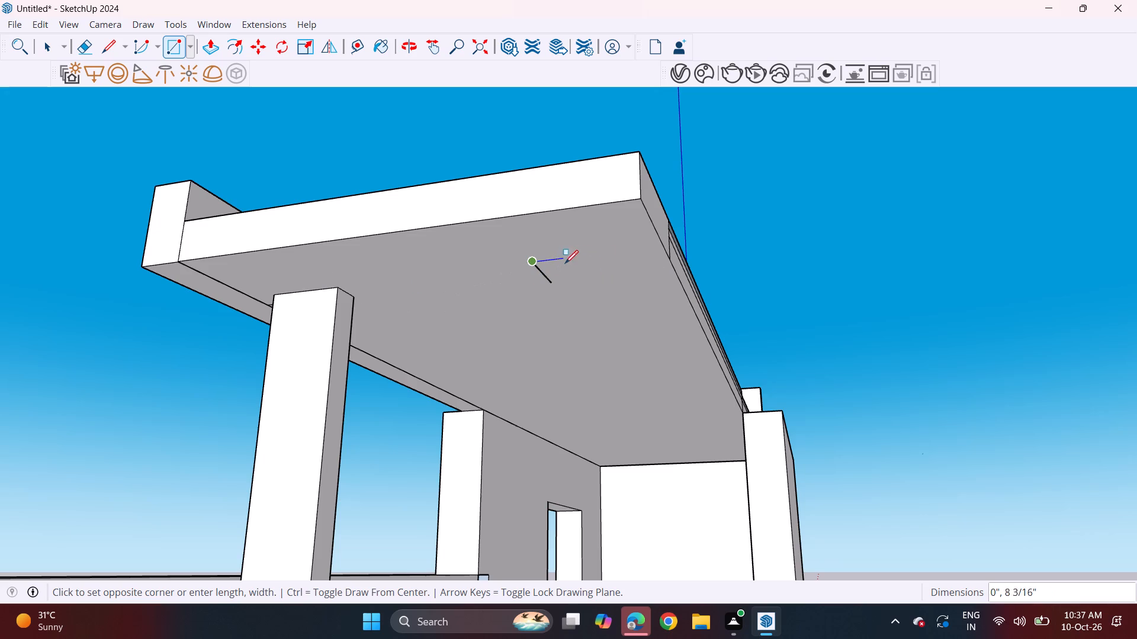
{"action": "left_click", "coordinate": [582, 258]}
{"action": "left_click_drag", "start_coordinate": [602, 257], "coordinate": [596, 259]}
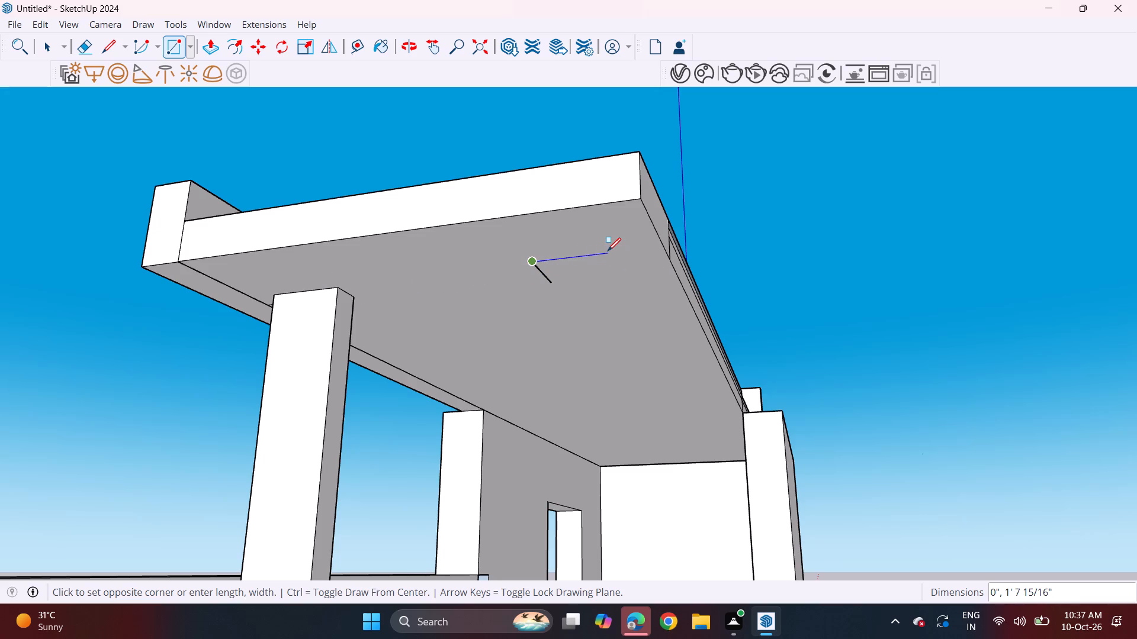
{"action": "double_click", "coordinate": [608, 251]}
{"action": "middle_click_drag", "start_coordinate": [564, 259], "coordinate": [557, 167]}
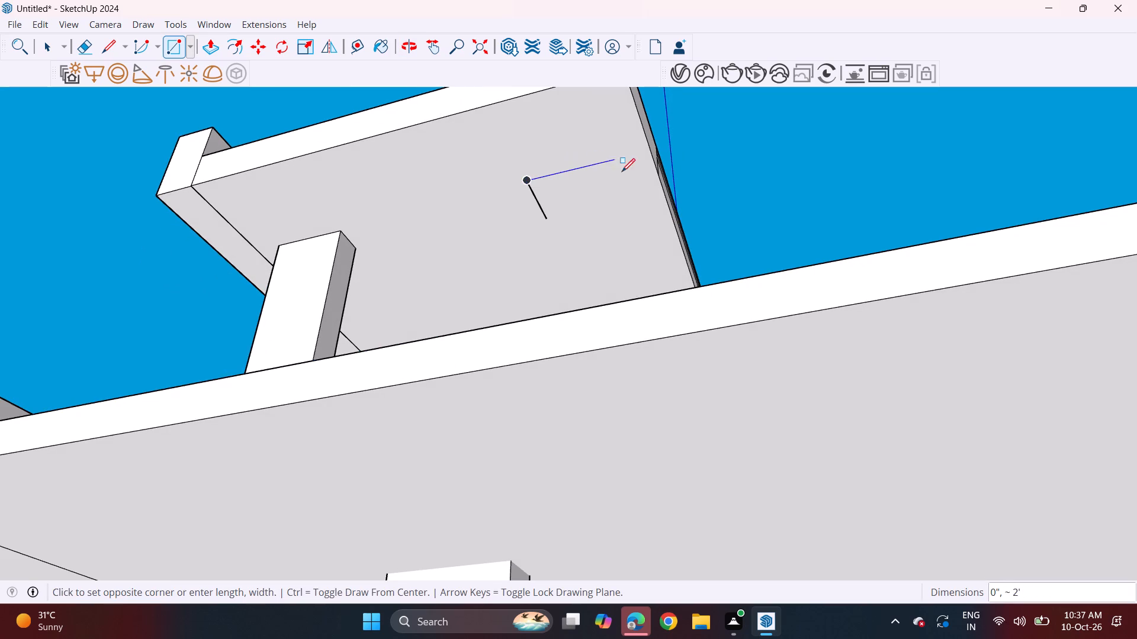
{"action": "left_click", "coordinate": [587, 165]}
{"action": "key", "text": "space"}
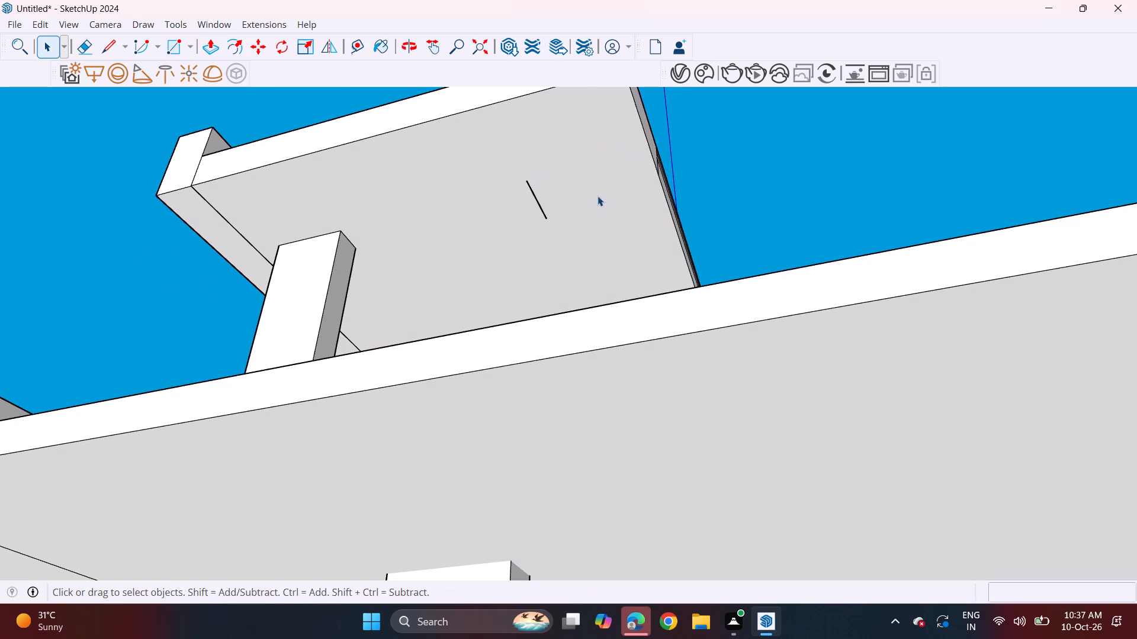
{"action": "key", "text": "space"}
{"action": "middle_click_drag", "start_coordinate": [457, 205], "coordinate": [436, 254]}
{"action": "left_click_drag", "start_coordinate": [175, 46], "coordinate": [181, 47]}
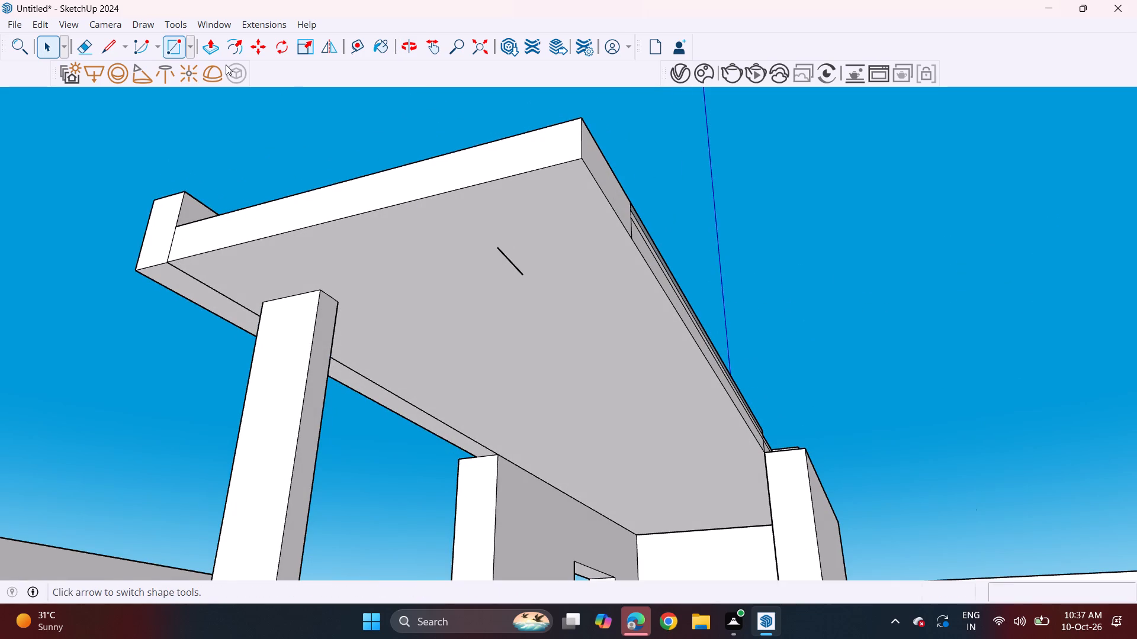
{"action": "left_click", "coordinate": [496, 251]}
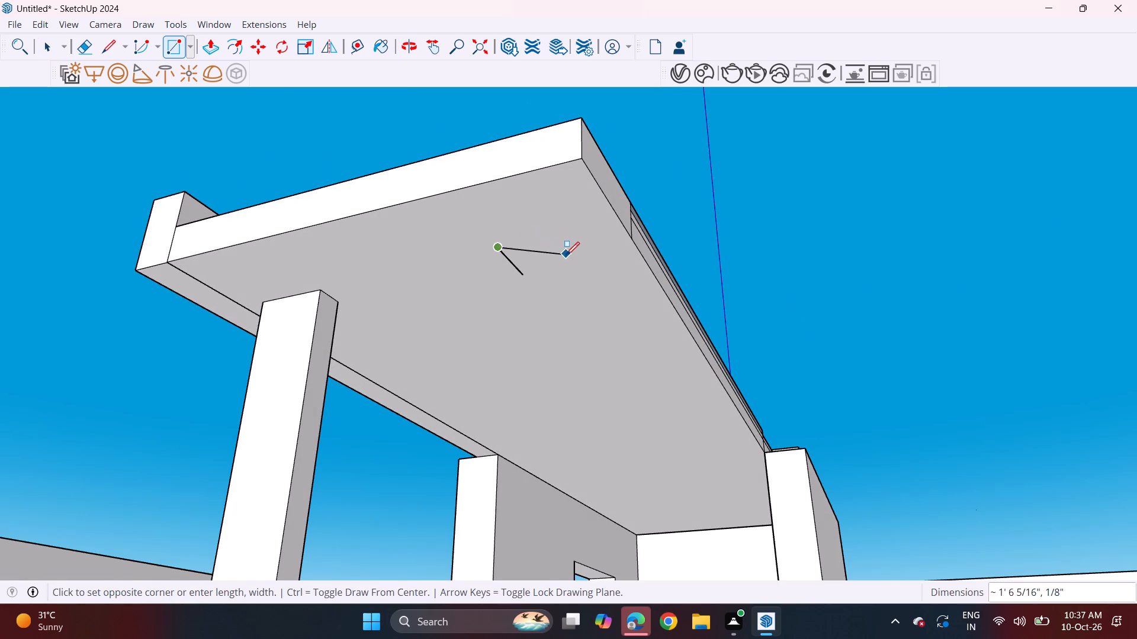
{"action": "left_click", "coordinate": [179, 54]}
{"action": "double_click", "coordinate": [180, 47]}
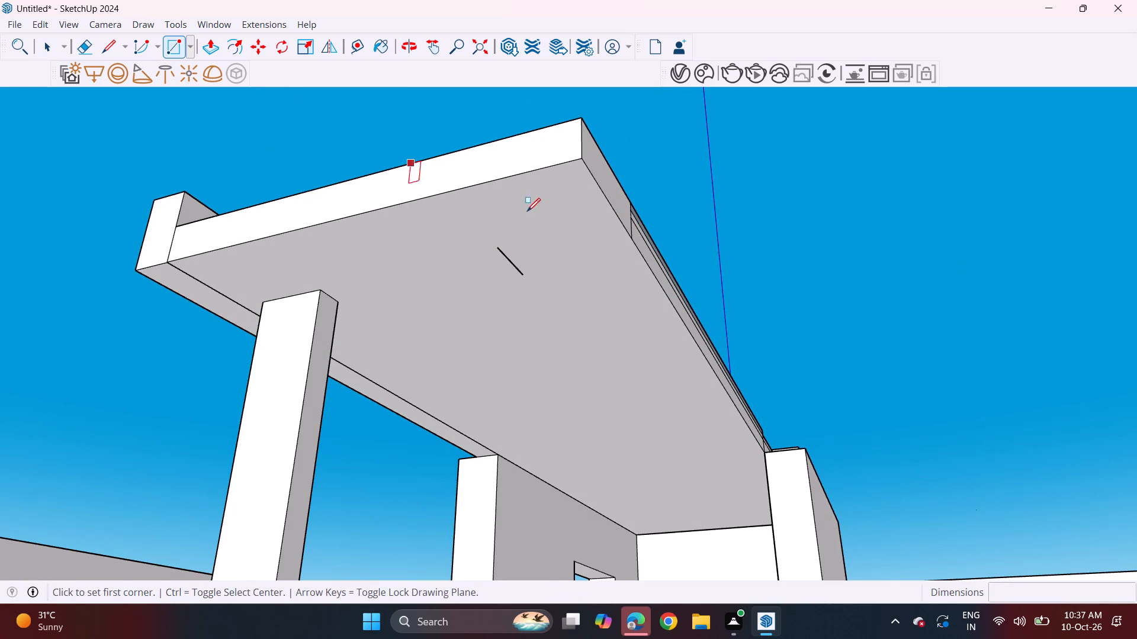
Draw a rectangle about 1' 3 13/16" by 1' 3 5/8" on the roof slab's underside, starting along the remaining short edge.
{"action": "middle_click_drag", "start_coordinate": [527, 216], "coordinate": [351, 223]}
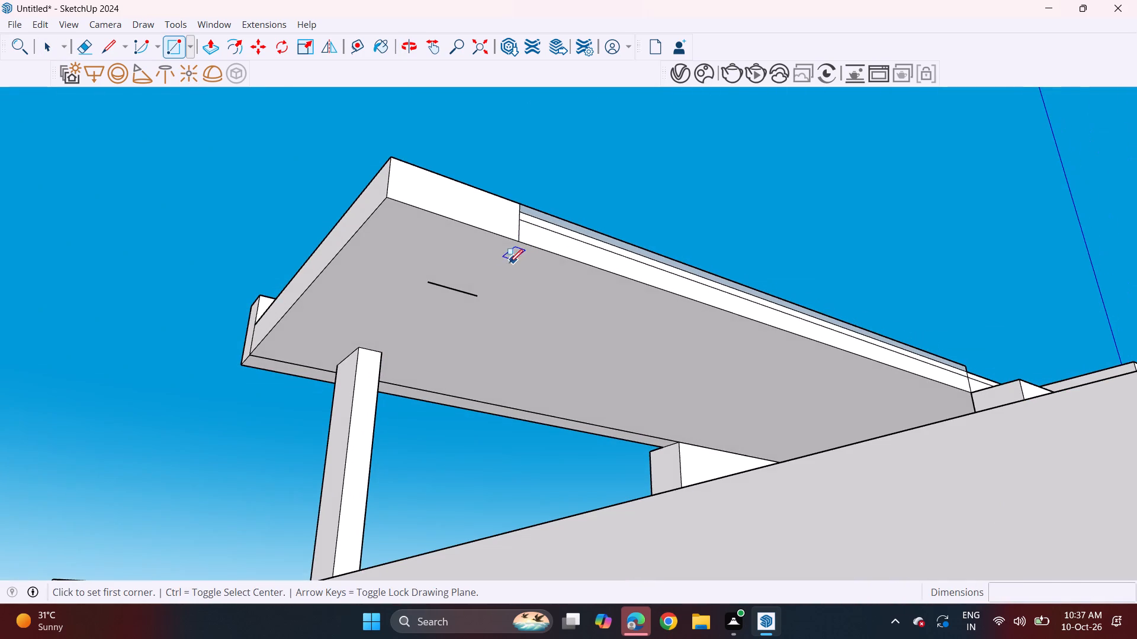
{"action": "left_click", "coordinate": [476, 297]}
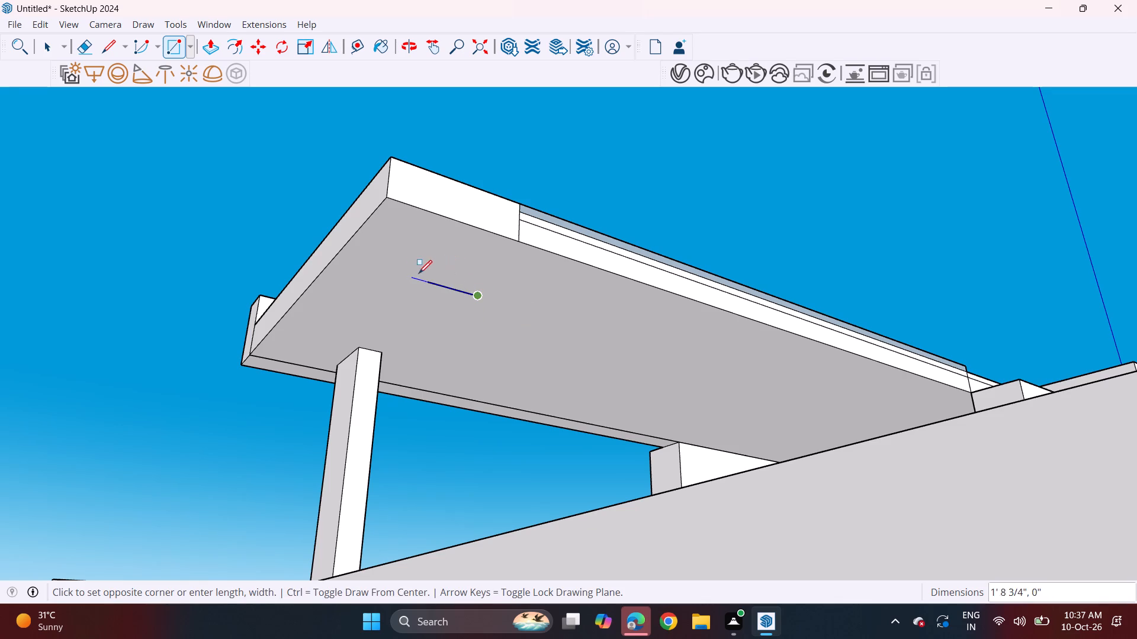
{"action": "left_click", "coordinate": [428, 284]}
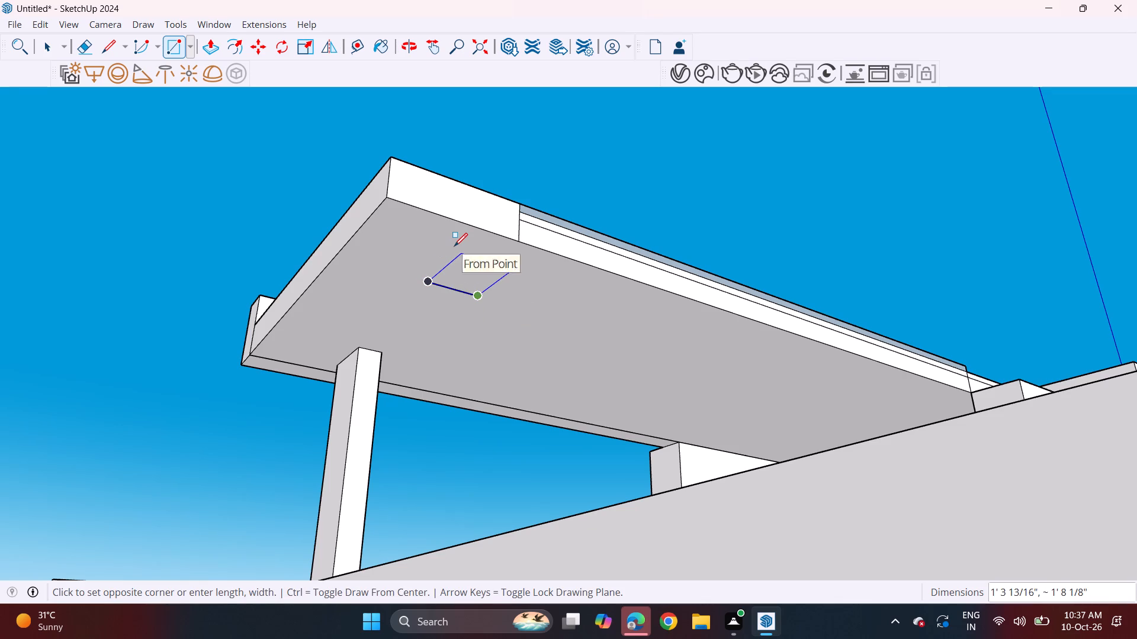
{"action": "double_click", "coordinate": [446, 252]}
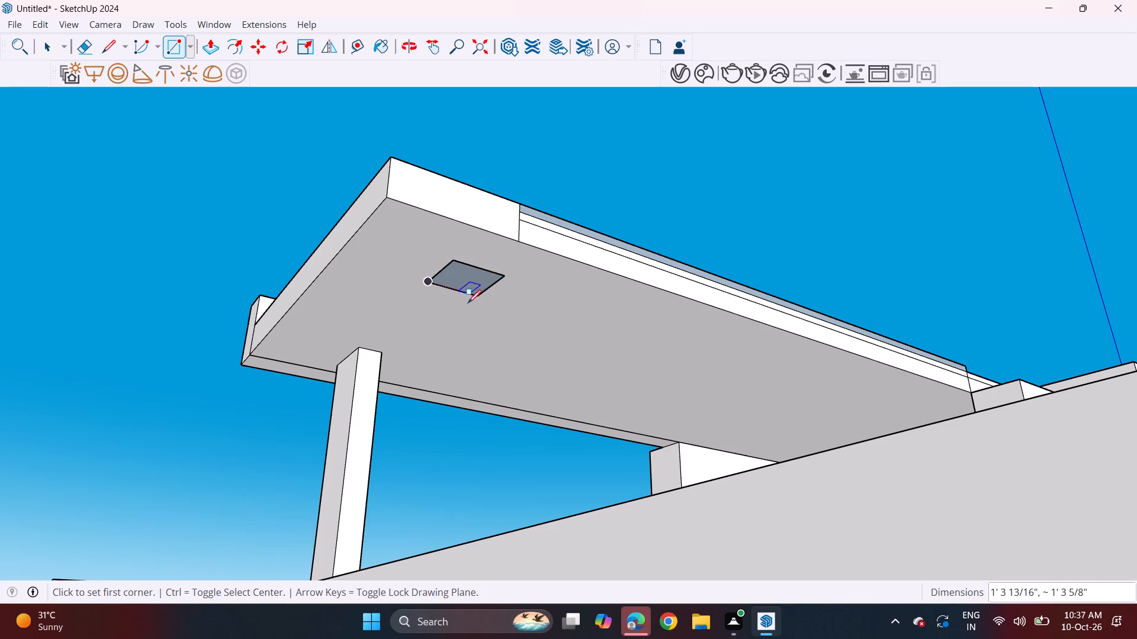
Push/Pull the slab-underside rectangle down 8' 5/16" to the level of the front column's base, forming a second column.
{"action": "middle_click_drag", "start_coordinate": [437, 341], "coordinate": [412, 310]}
{"action": "scroll", "coordinate": [217, 110], "scroll_direction": "down", "scroll_amount": 11}
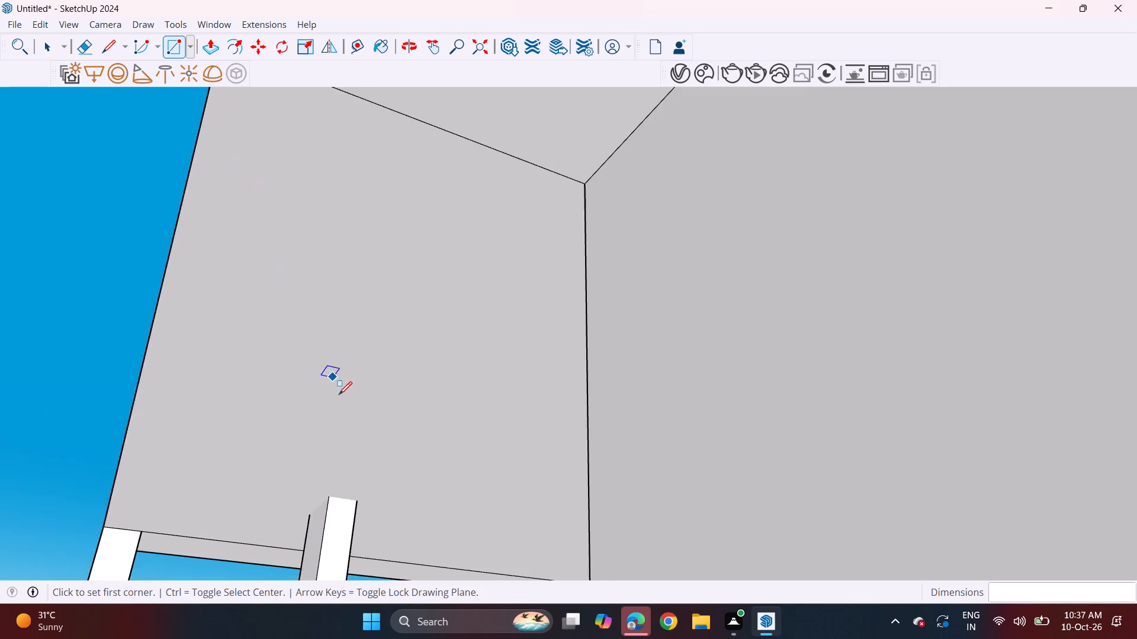
{"action": "scroll", "coordinate": [339, 395], "scroll_direction": "down", "scroll_amount": 15}
{"action": "middle_click_drag", "start_coordinate": [327, 377], "coordinate": [384, 469]}
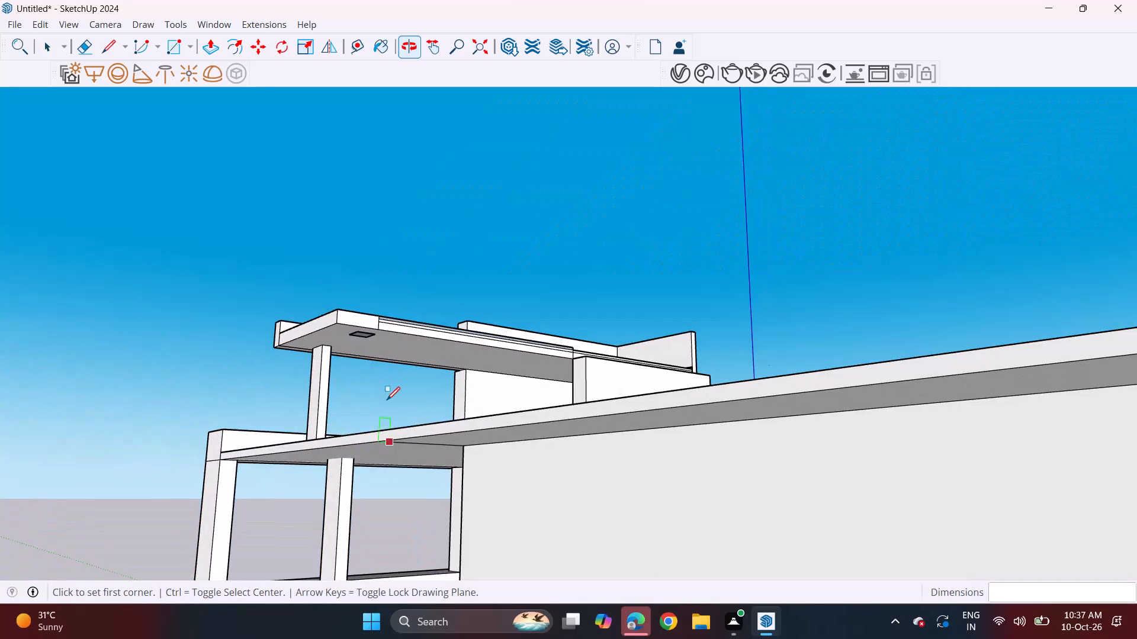
{"action": "scroll", "coordinate": [356, 353], "scroll_direction": "up", "scroll_amount": 12}
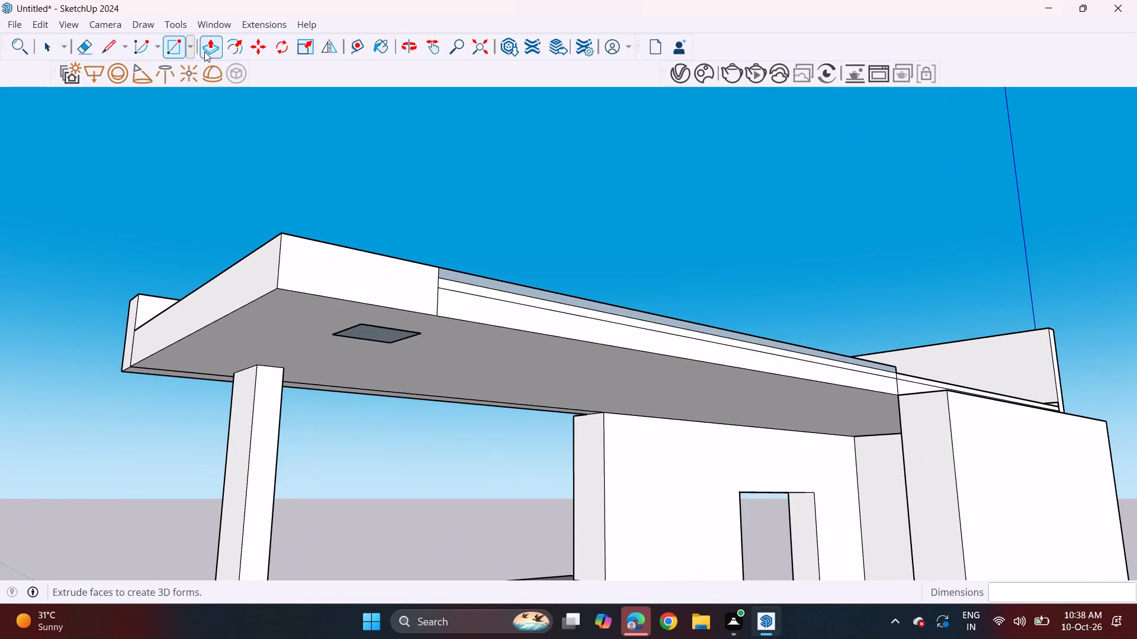
{"action": "left_click", "coordinate": [208, 48]}
{"action": "left_click", "coordinate": [379, 331]}
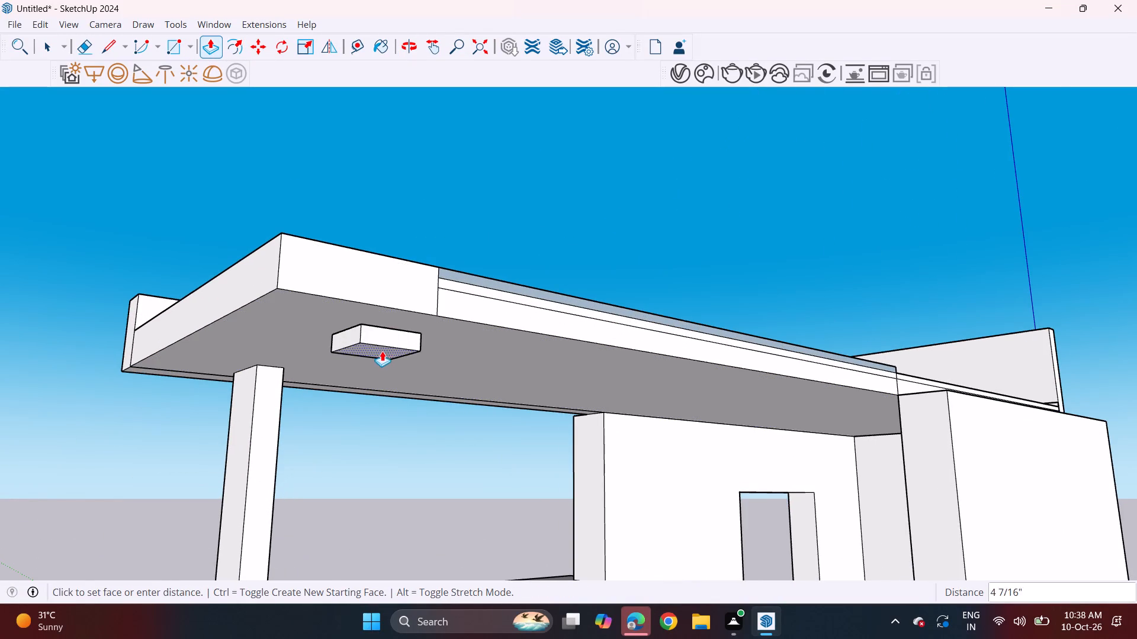
{"action": "scroll", "coordinate": [368, 396], "scroll_direction": "down", "scroll_amount": 10}
{"action": "middle_click_drag", "start_coordinate": [343, 442], "coordinate": [378, 479]}
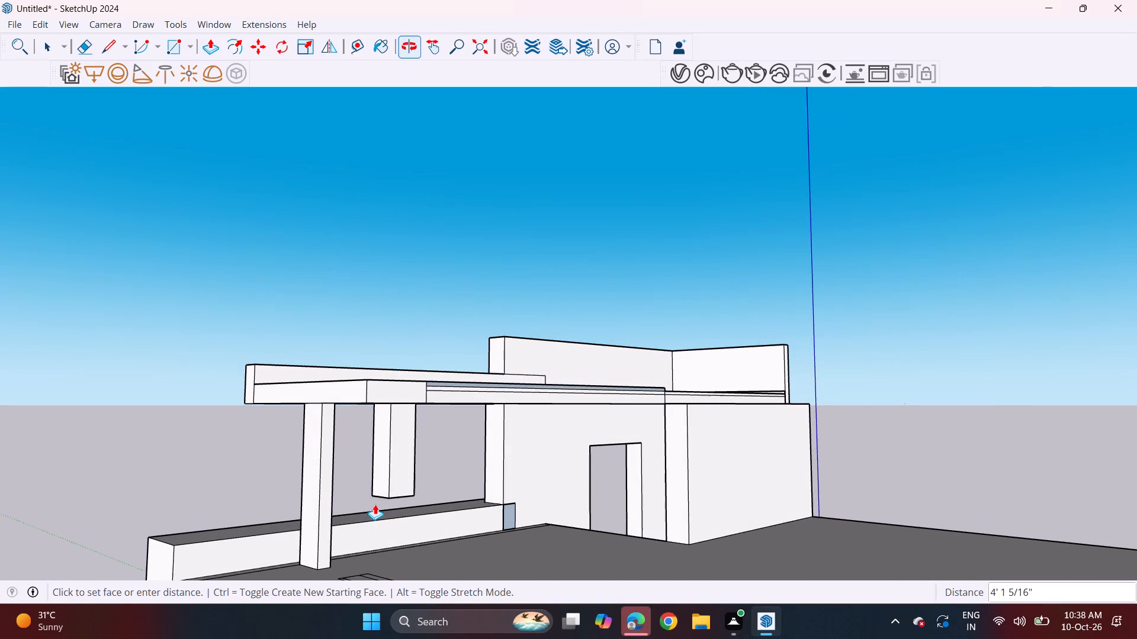
{"action": "double_click", "coordinate": [323, 569]}
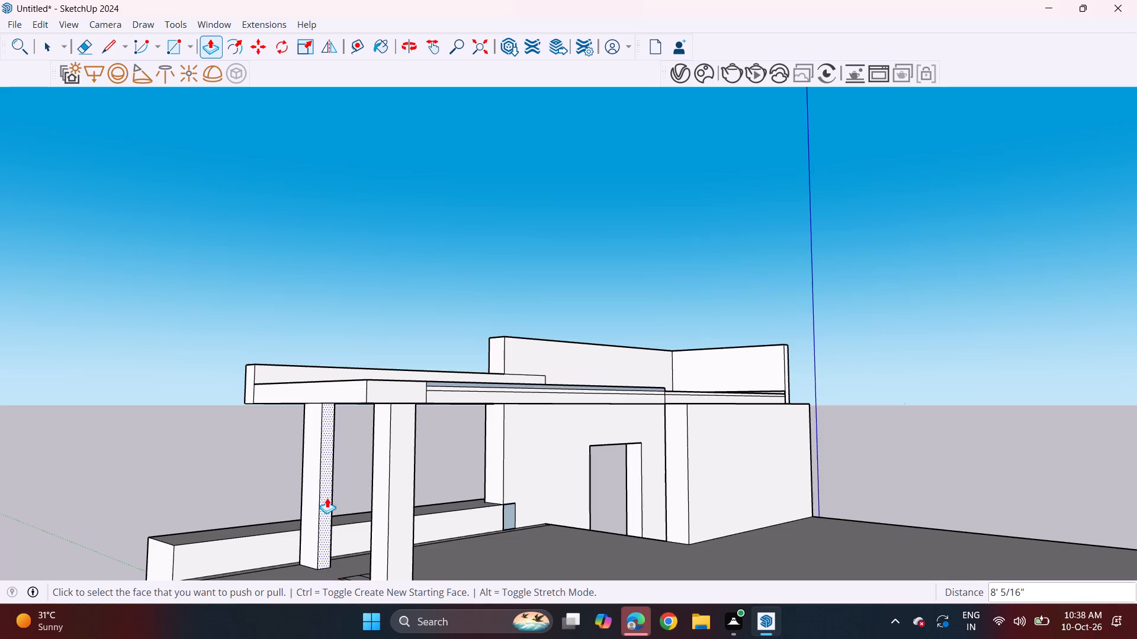
Push/Pull the second column's inner side face by 5 9/16", using the front column's matching side face as the reference.
{"action": "middle_click_drag", "start_coordinate": [327, 498], "coordinate": [997, 485]}
{"action": "middle_click_drag", "start_coordinate": [734, 440], "coordinate": [775, 440]}
{"action": "scroll", "coordinate": [799, 454], "scroll_direction": "up", "scroll_amount": 5}
{"action": "left_click", "coordinate": [791, 457]}
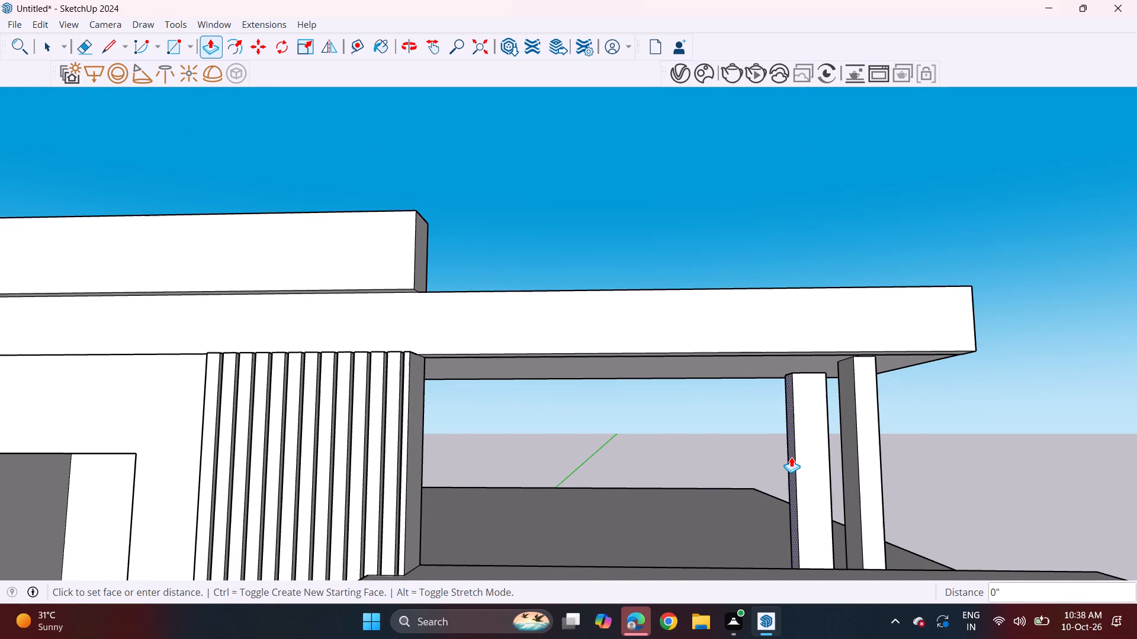
{"action": "double_click", "coordinate": [844, 476]}
Examine the terrace columns and their alignment with the columns on the floors below from the front and side.
{"action": "scroll", "coordinate": [802, 480], "scroll_direction": "down", "scroll_amount": 4}
{"action": "middle_click_drag", "start_coordinate": [775, 501], "coordinate": [766, 467]}
{"action": "scroll", "coordinate": [766, 467], "scroll_direction": "down", "scroll_amount": 6}
{"action": "middle_click_drag", "start_coordinate": [804, 498], "coordinate": [712, 399], "text": "shift"}
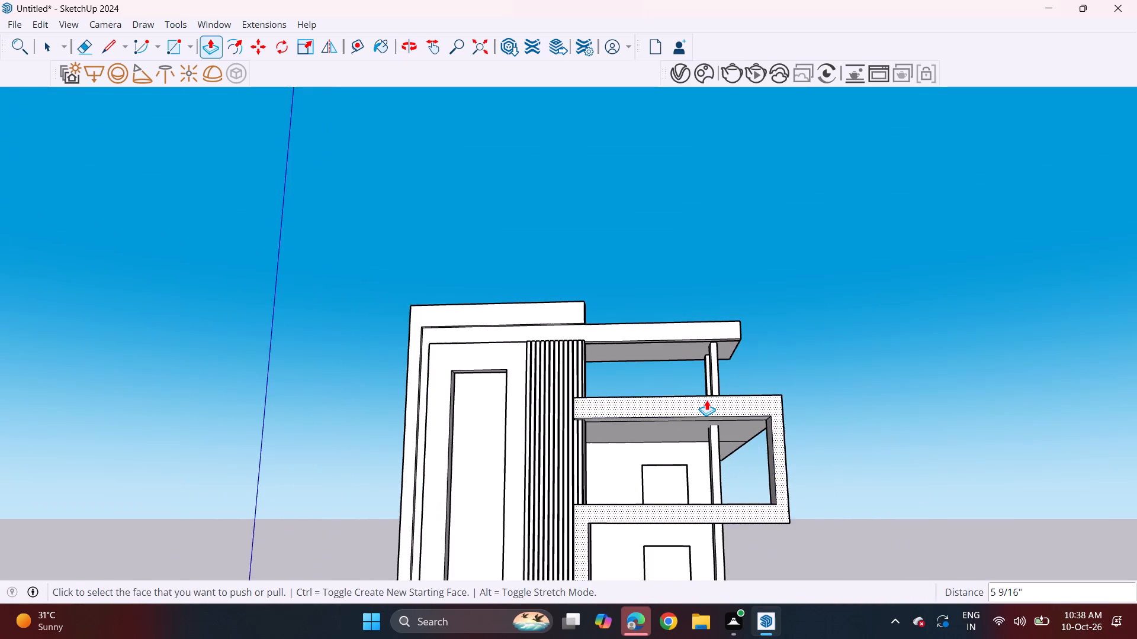
{"action": "scroll", "coordinate": [705, 408], "scroll_direction": "down", "scroll_amount": 3}
{"action": "middle_click_drag", "start_coordinate": [726, 454], "coordinate": [704, 401], "text": "shift"}
{"action": "middle_click_drag", "start_coordinate": [692, 398], "coordinate": [693, 436]}
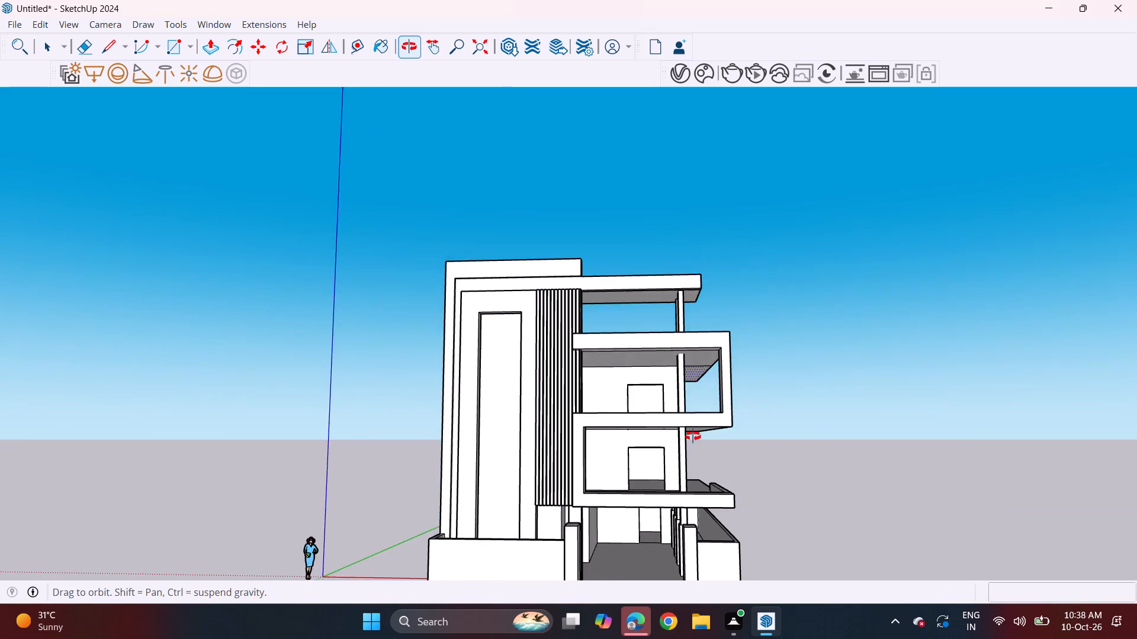
{"action": "middle_click_drag", "start_coordinate": [693, 436], "coordinate": [697, 456]}
{"action": "middle_click_drag", "start_coordinate": [696, 460], "coordinate": [382, 437]}
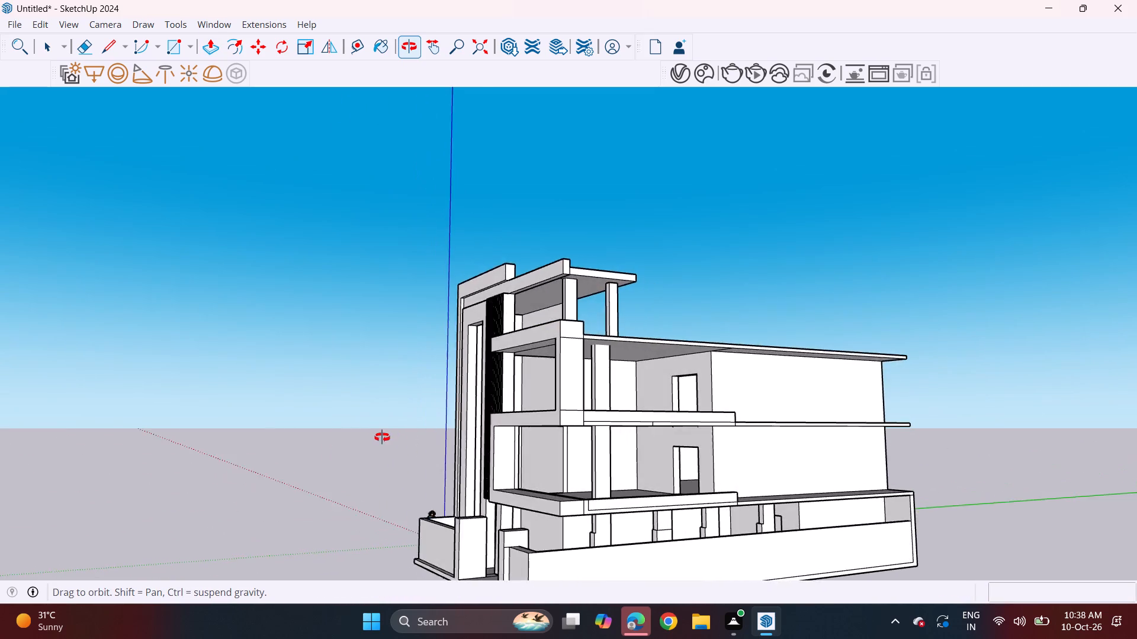
{"action": "middle_click_drag", "start_coordinate": [382, 437], "coordinate": [680, 421]}
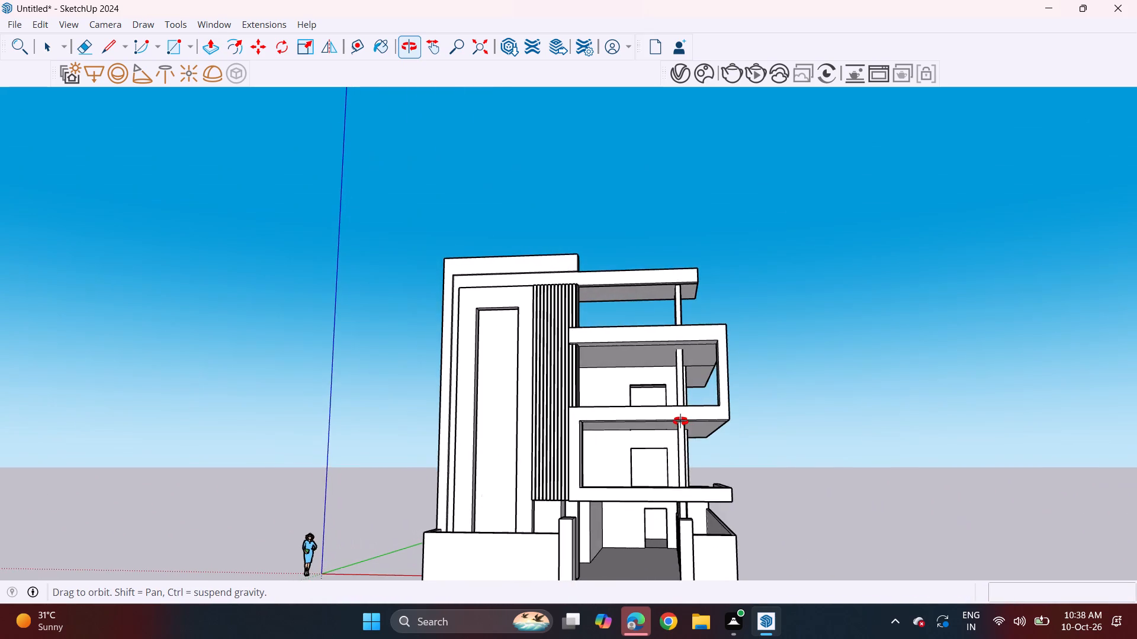
{"action": "middle_click_drag", "start_coordinate": [680, 421], "coordinate": [723, 432]}
{"action": "middle_click_drag", "start_coordinate": [667, 473], "coordinate": [667, 472]}
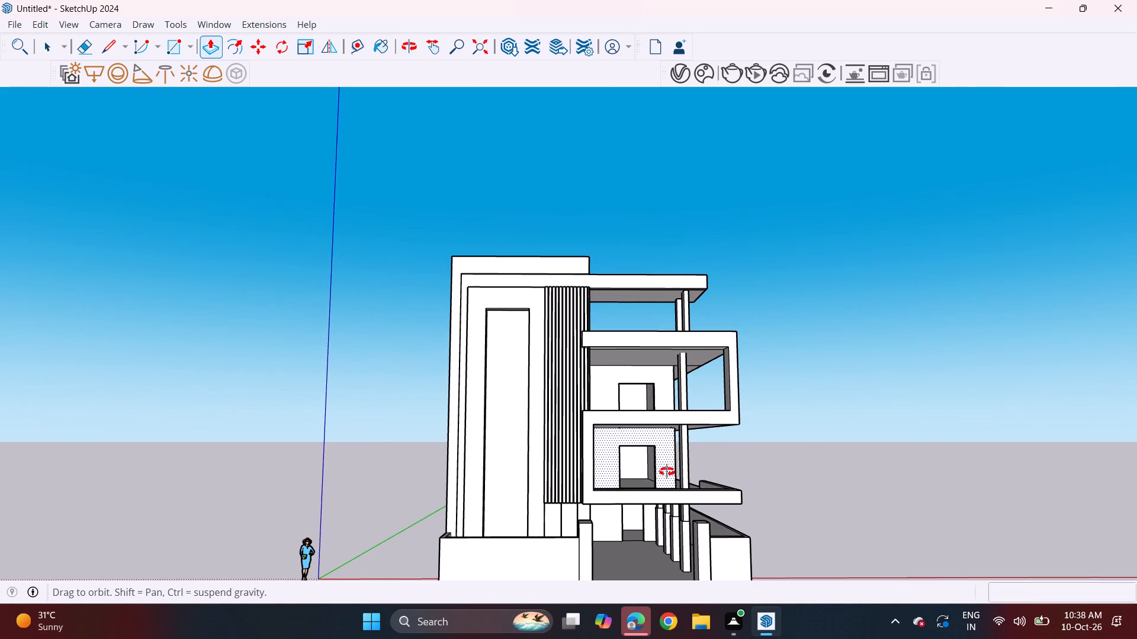
{"action": "middle_click_drag", "start_coordinate": [667, 472], "coordinate": [653, 454]}
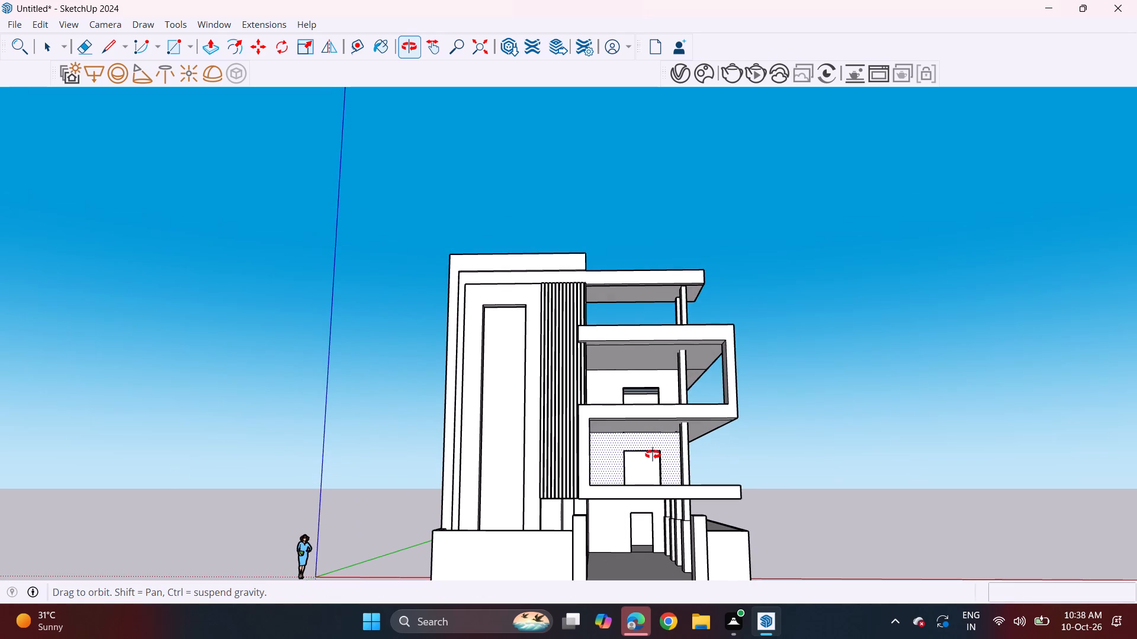
{"action": "middle_click_drag", "start_coordinate": [653, 454], "coordinate": [652, 453]}
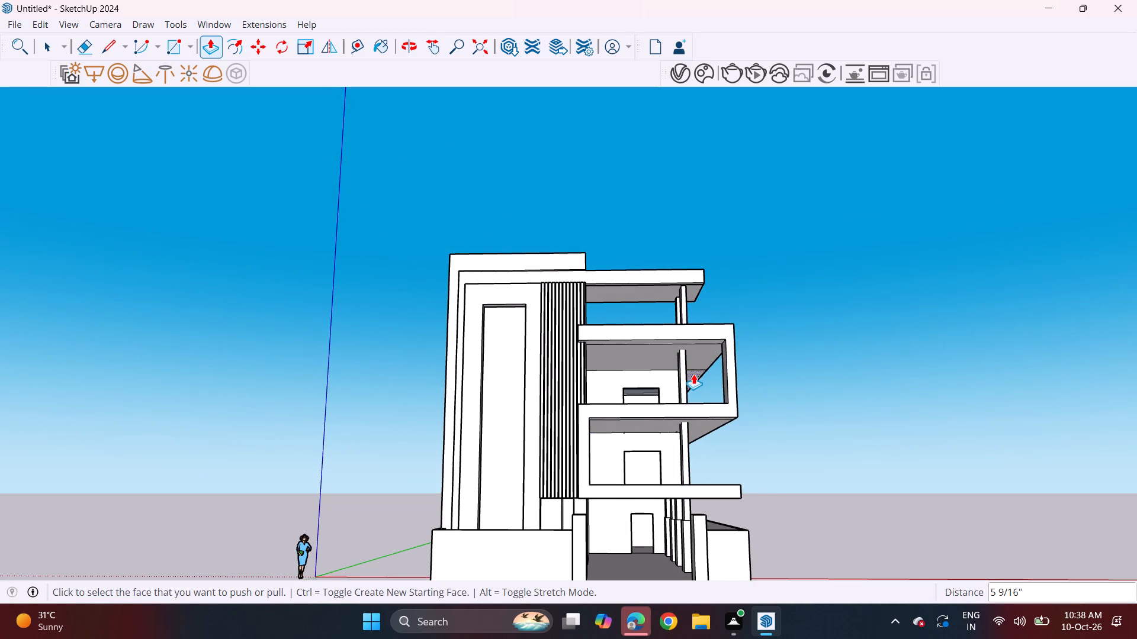
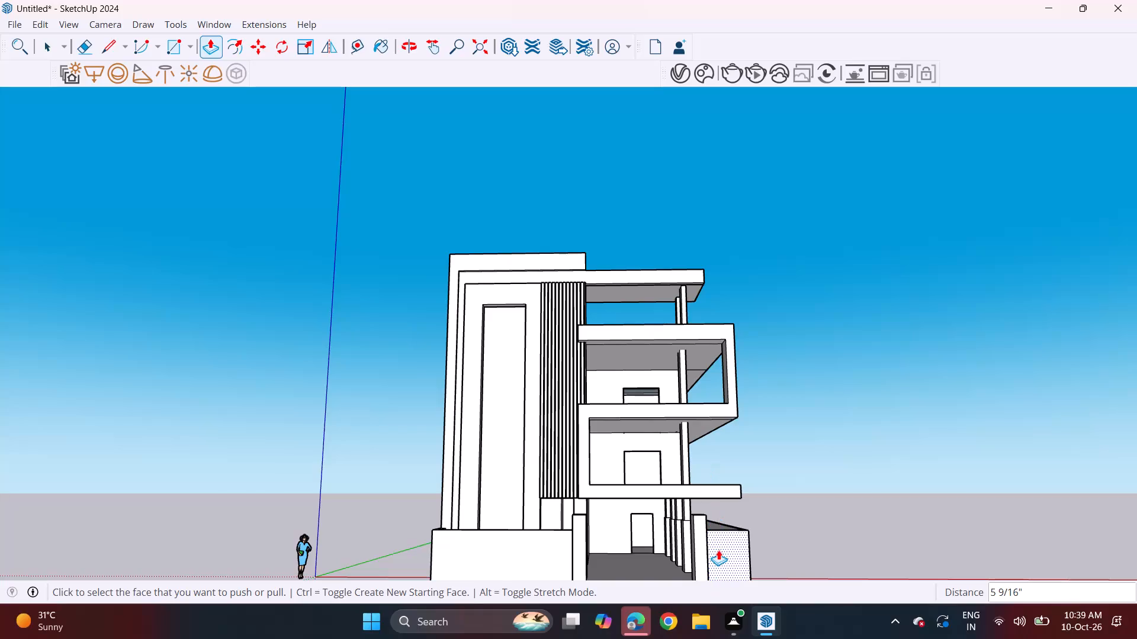
Outline an L-shaped profile on the gate pillar beside the longer front wall: 8 15/16" across, about 2' 1" up, across, and 2' 9 1/2" down.
{"action": "middle_click_drag", "start_coordinate": [718, 536], "coordinate": [709, 441], "text": "shift"}
{"action": "middle_click_drag", "start_coordinate": [685, 453], "coordinate": [688, 509]}
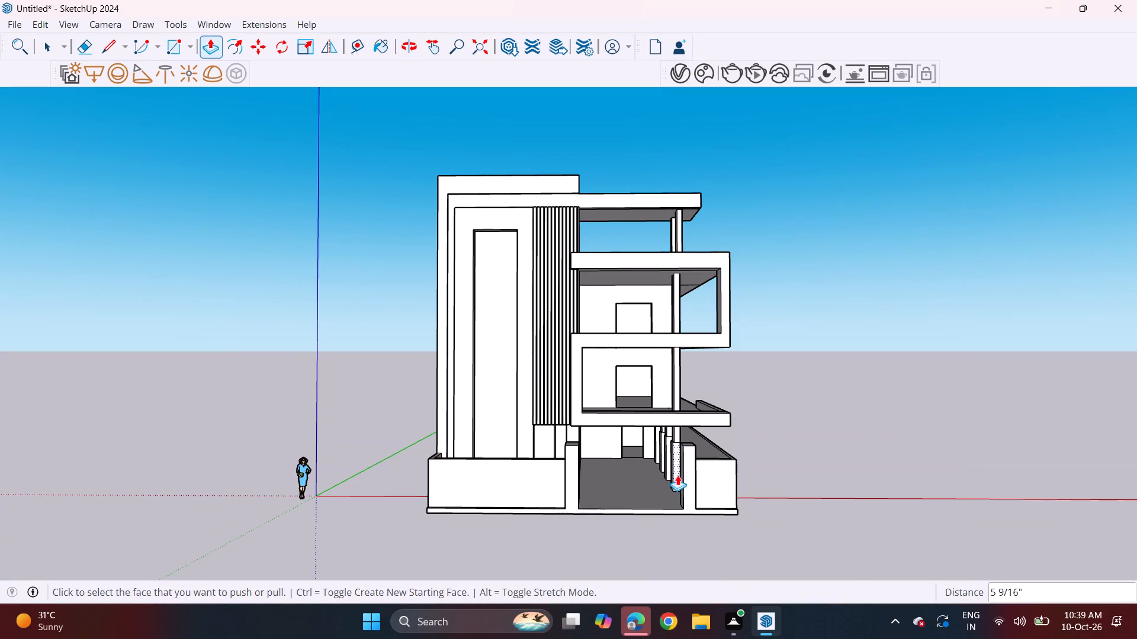
{"action": "scroll", "coordinate": [667, 483], "scroll_direction": "up", "scroll_amount": 1}
{"action": "middle_click_drag", "start_coordinate": [663, 488], "coordinate": [666, 475]}
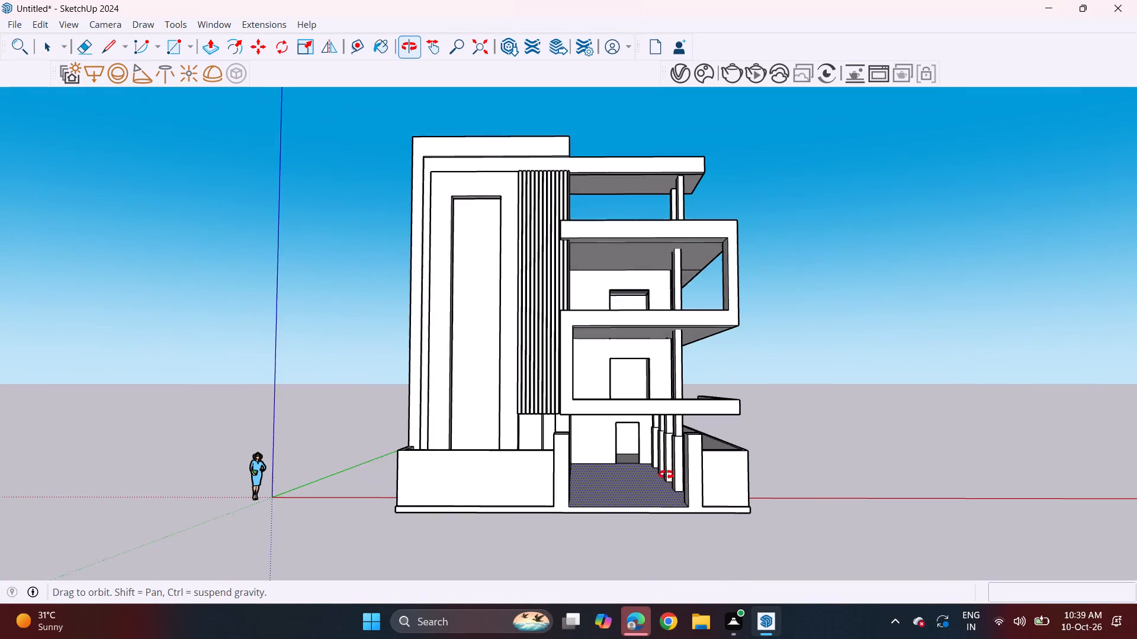
{"action": "middle_click_drag", "start_coordinate": [666, 475], "coordinate": [669, 467]}
{"action": "middle_click_drag", "start_coordinate": [326, 452], "coordinate": [372, 481]}
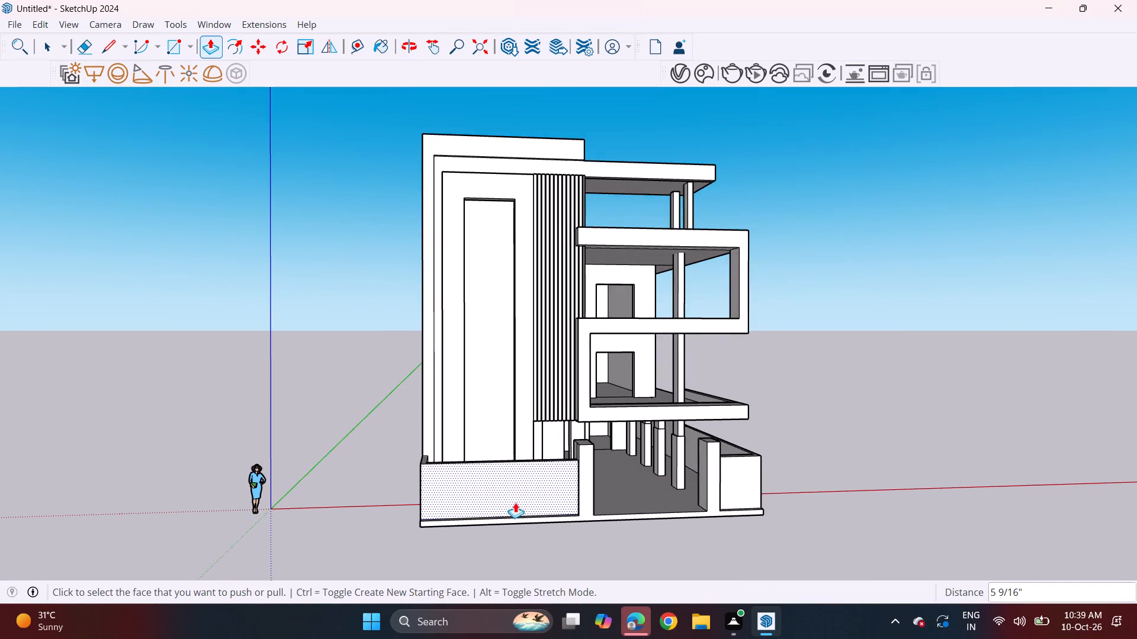
{"action": "scroll", "coordinate": [511, 512], "scroll_direction": "up", "scroll_amount": 4}
{"action": "left_click_drag", "start_coordinate": [110, 47], "coordinate": [117, 64]}
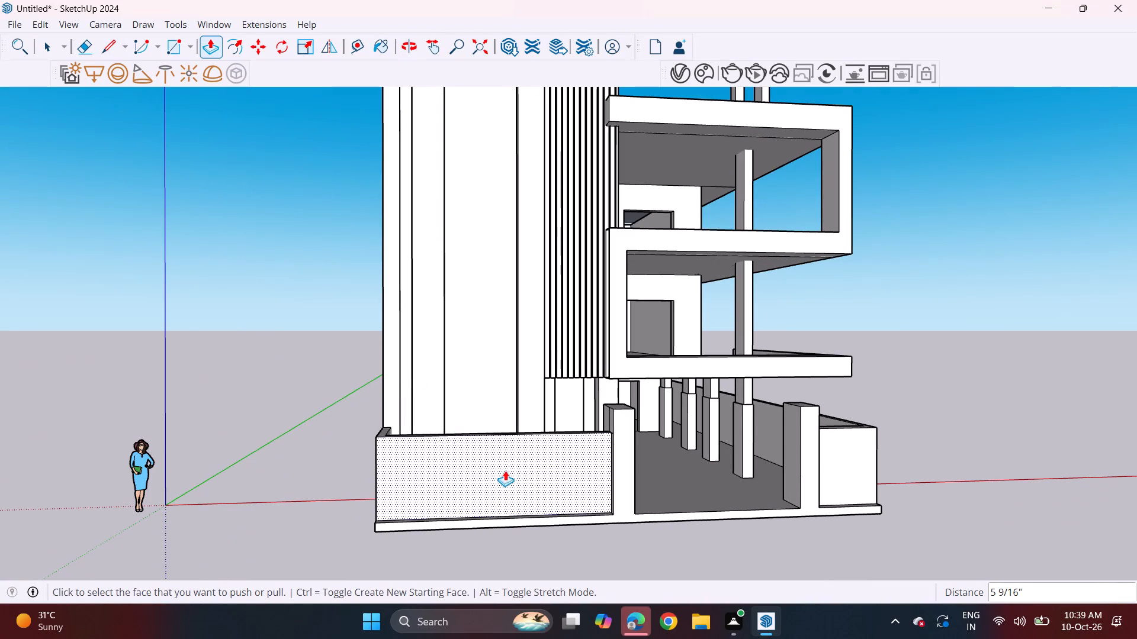
{"action": "scroll", "coordinate": [645, 493], "scroll_direction": "up", "scroll_amount": 2}
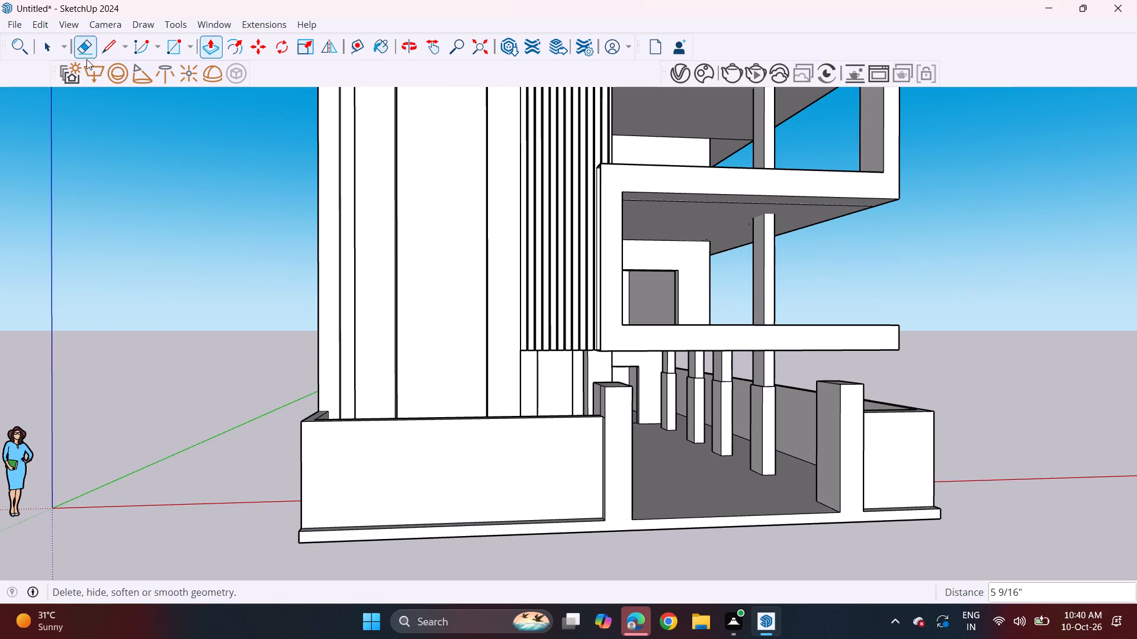
{"action": "left_click", "coordinate": [116, 55]}
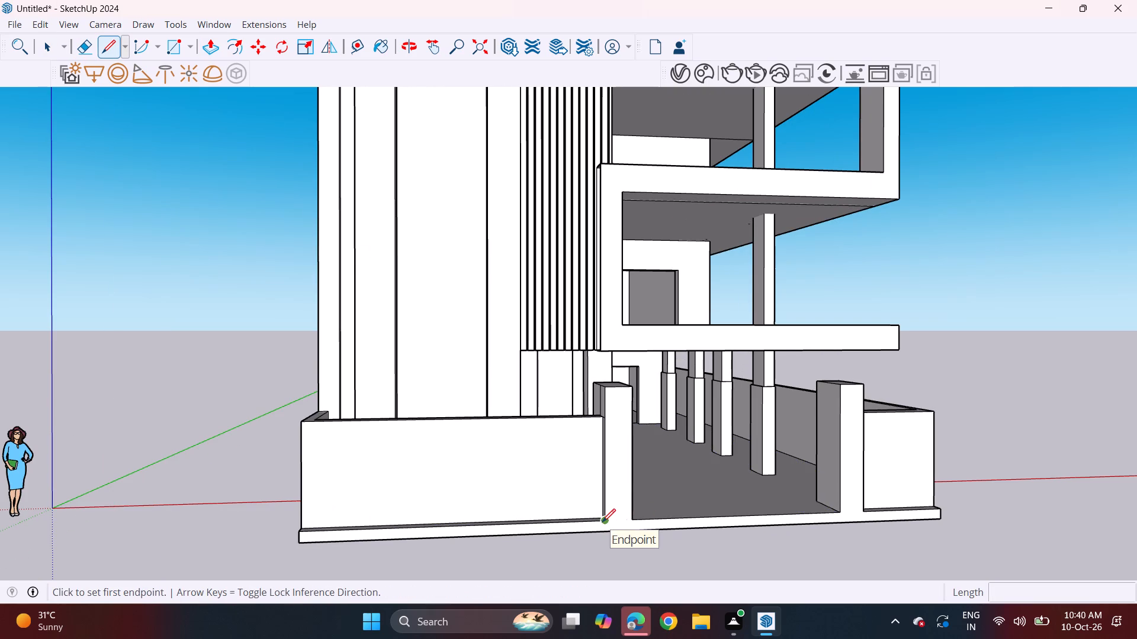
{"action": "scroll", "coordinate": [602, 522], "scroll_direction": "up", "scroll_amount": 8}
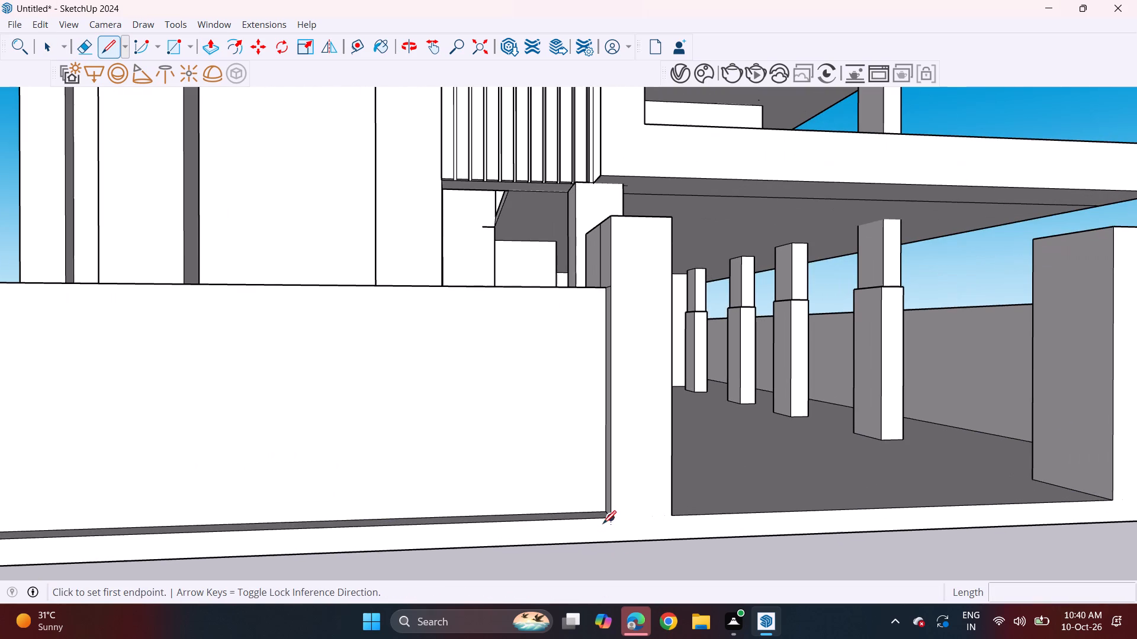
{"action": "left_click", "coordinate": [604, 522]}
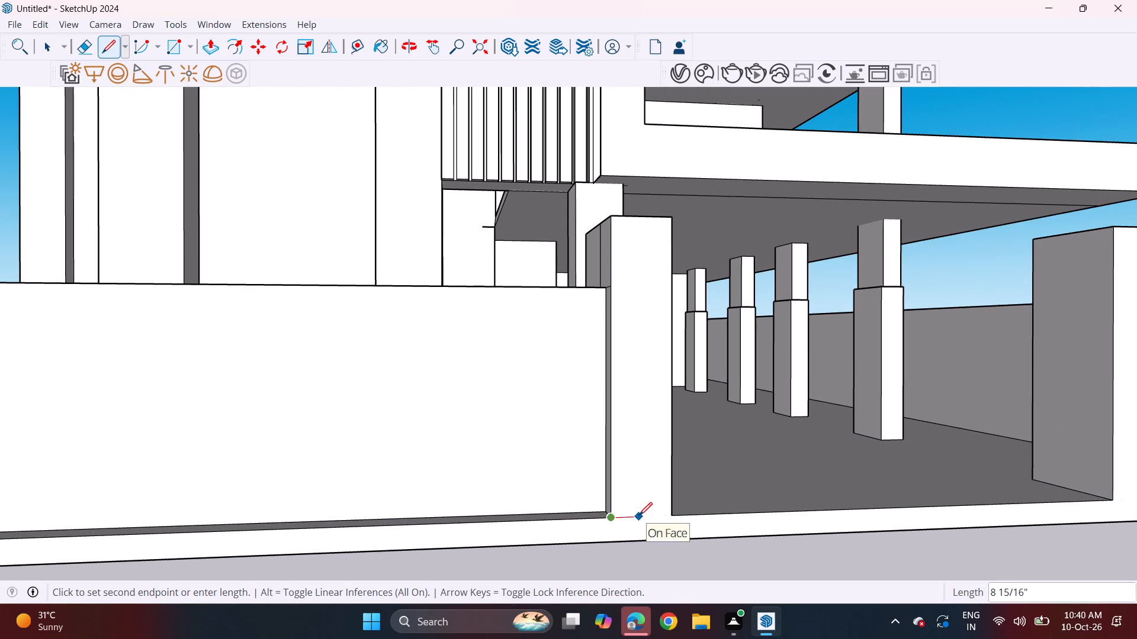
{"action": "left_click", "coordinate": [639, 515]}
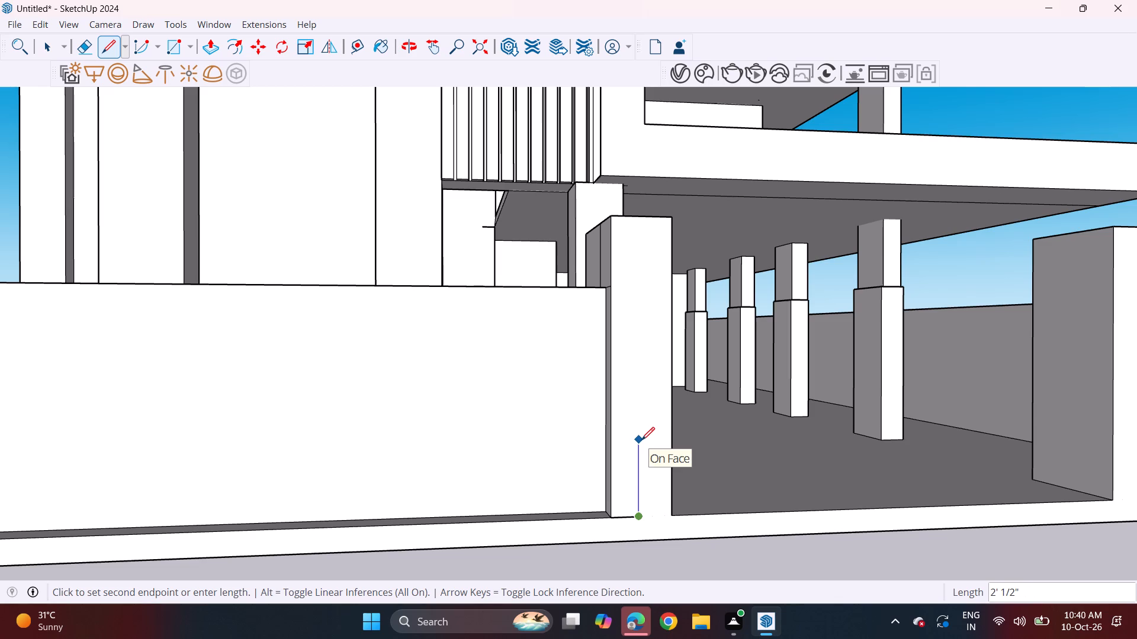
{"action": "left_click", "coordinate": [641, 436]}
{"action": "left_click", "coordinate": [669, 435]}
{"action": "left_click_drag", "start_coordinate": [670, 437], "coordinate": [670, 443]}
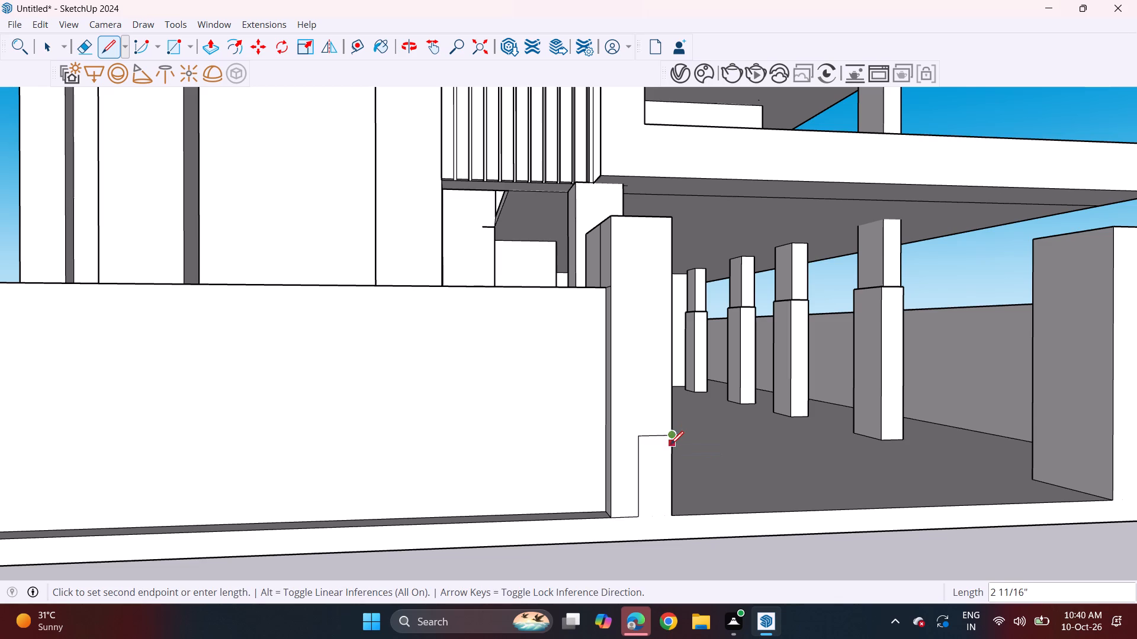
{"action": "left_click_drag", "start_coordinate": [670, 437], "coordinate": [669, 443]}
{"action": "left_click", "coordinate": [674, 538]}
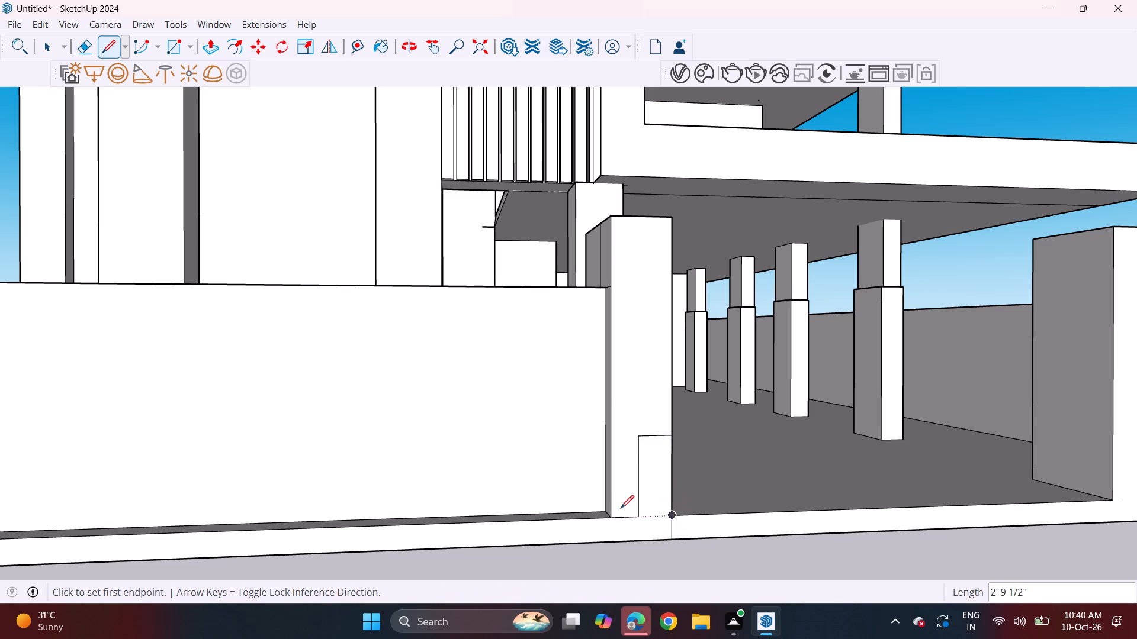
{"action": "scroll", "coordinate": [618, 507], "scroll_direction": "down", "scroll_amount": 8}
Push/Pull the L-shaped profile and connected plinth front outward 3' 5 1/8", forming a low wall and front ledge.
{"action": "key", "text": "space"}
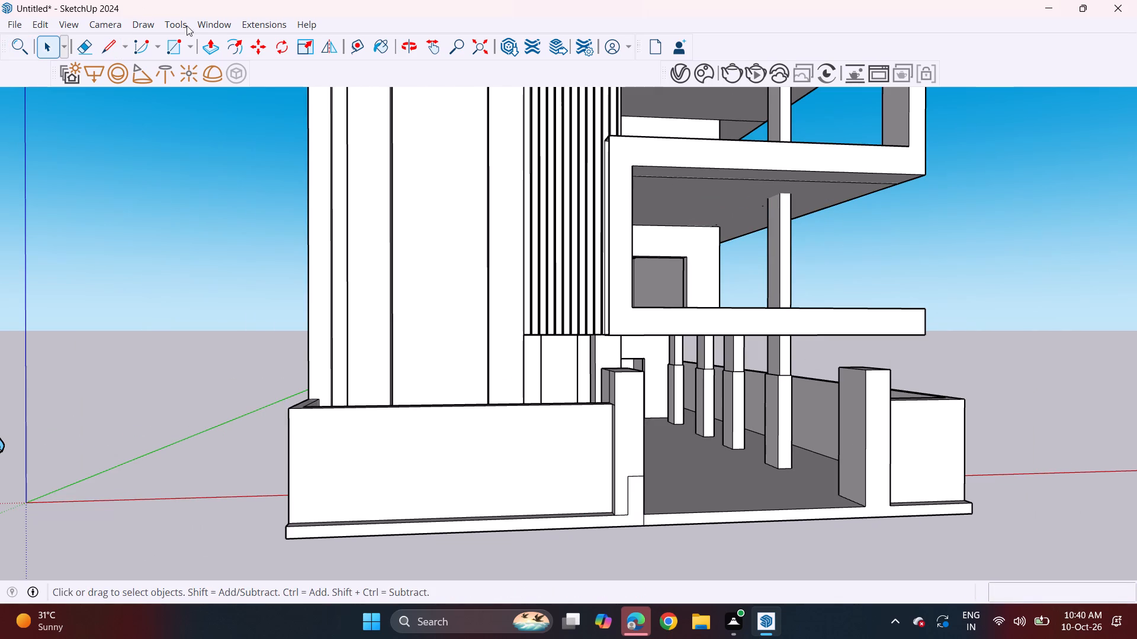
{"action": "left_click", "coordinate": [213, 49]}
{"action": "left_click", "coordinate": [428, 528]}
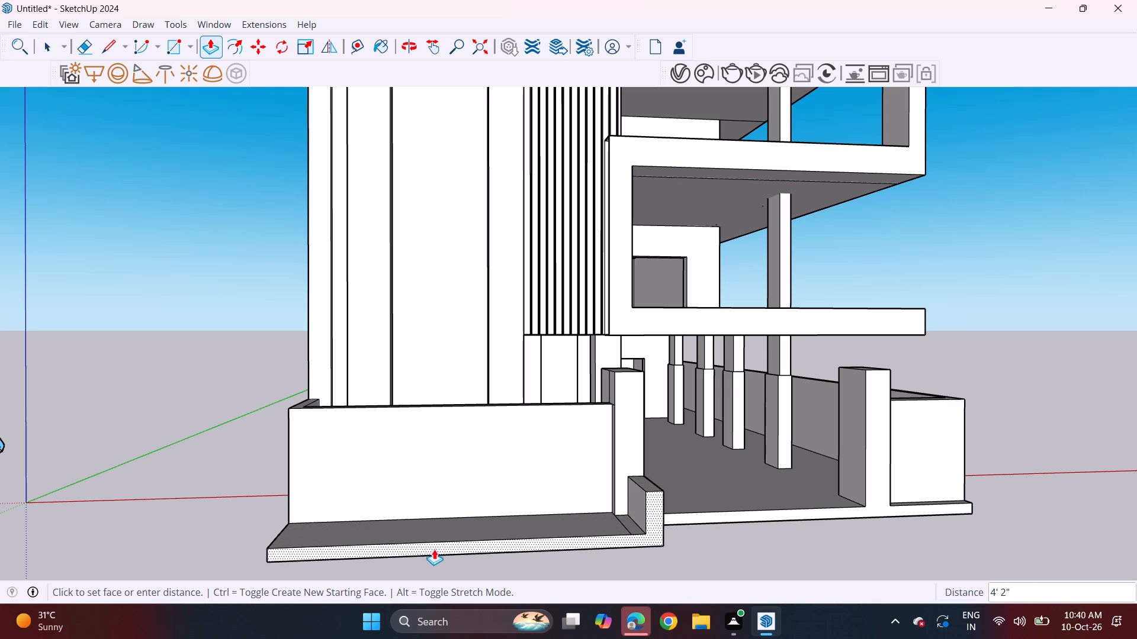
{"action": "left_click", "coordinate": [433, 546]}
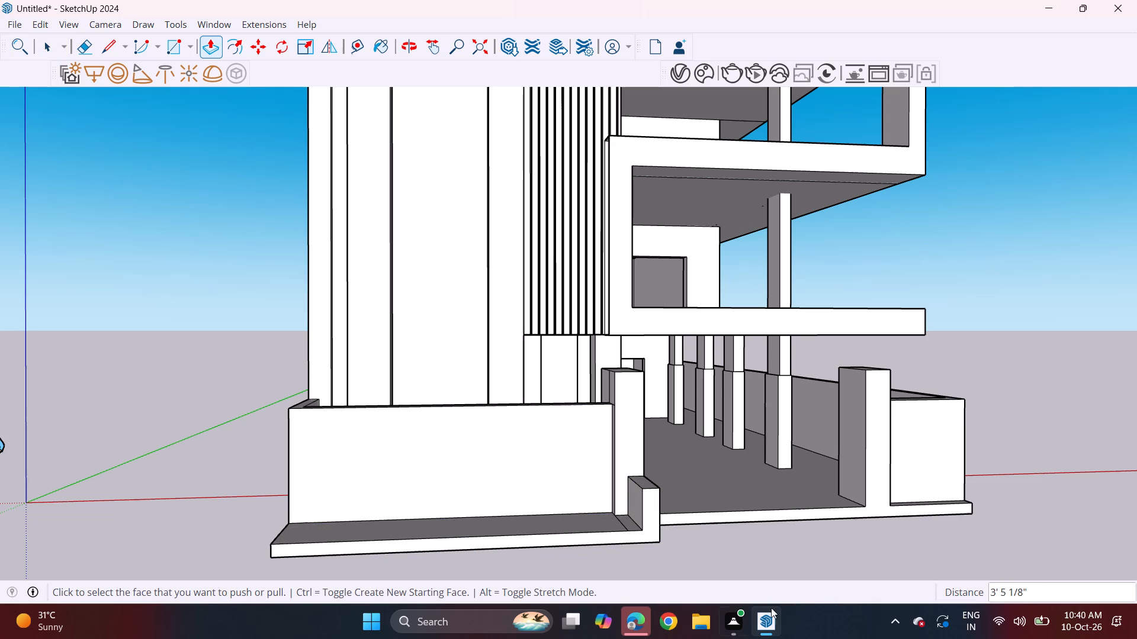
Outline a matching L-profile on the other gate pillar: 7 11/16" down the plinth, 1' 8 5/8" high, 9 3/4" across, and 8 13/16" to the wall.
{"action": "middle_click_drag", "start_coordinate": [831, 528], "coordinate": [768, 516]}
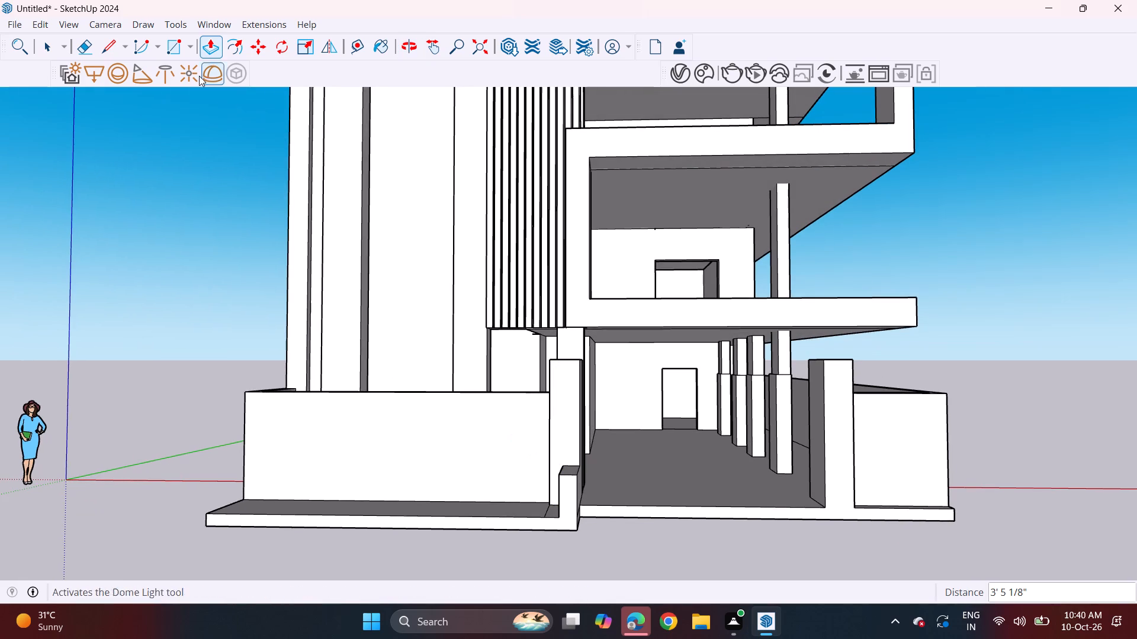
{"action": "left_click", "coordinate": [120, 53]}
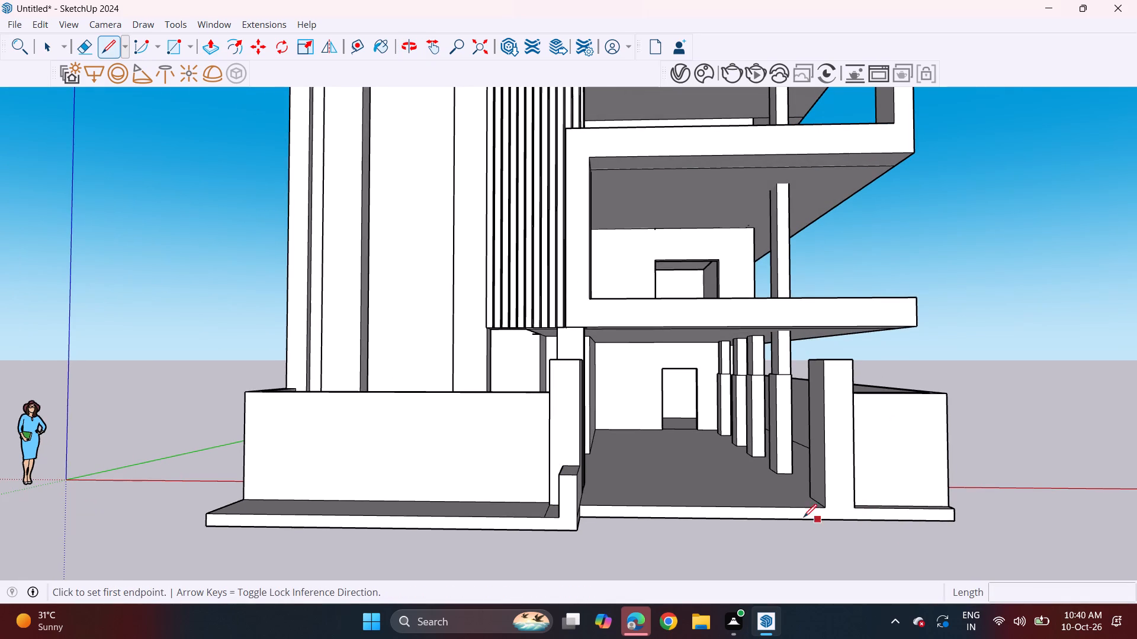
{"action": "middle_click_drag", "start_coordinate": [792, 515], "coordinate": [748, 508]}
{"action": "scroll", "coordinate": [830, 507], "scroll_direction": "up", "scroll_amount": 1}
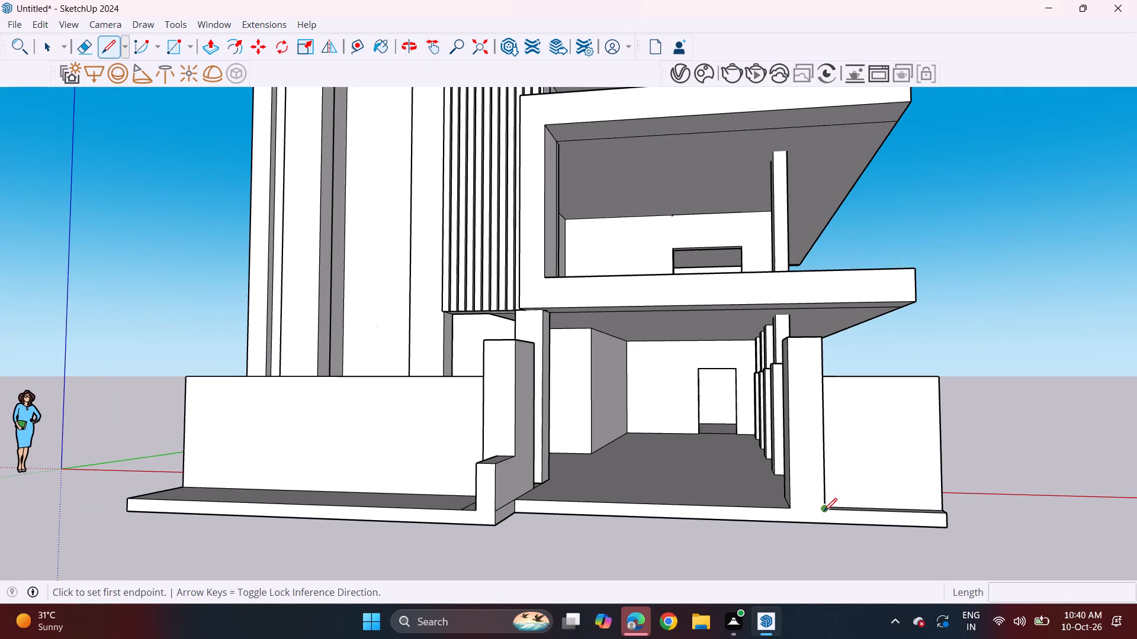
{"action": "left_click", "coordinate": [824, 511]}
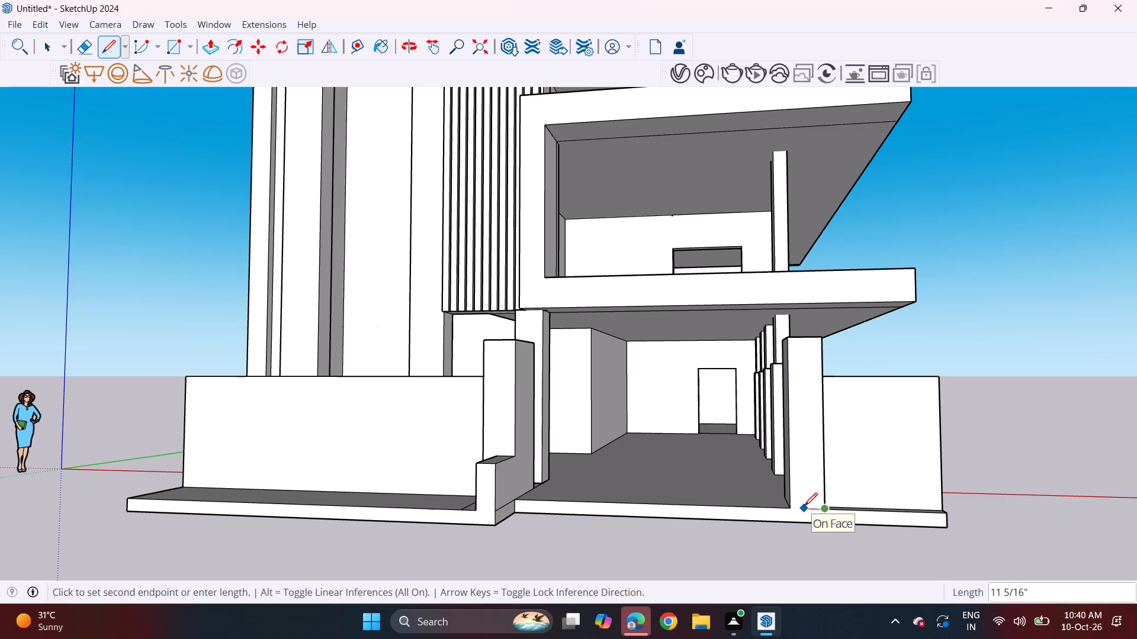
{"action": "key", "text": "Escape"}
{"action": "scroll", "coordinate": [804, 506], "scroll_direction": "up", "scroll_amount": 2}
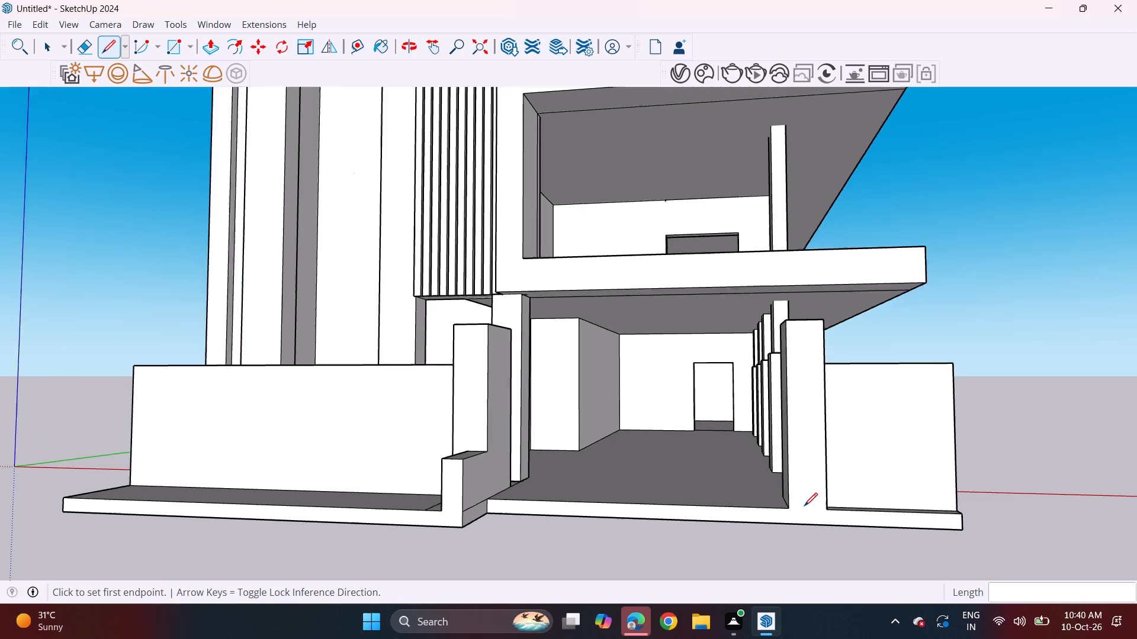
{"action": "scroll", "coordinate": [804, 506], "scroll_direction": "up", "scroll_amount": 4}
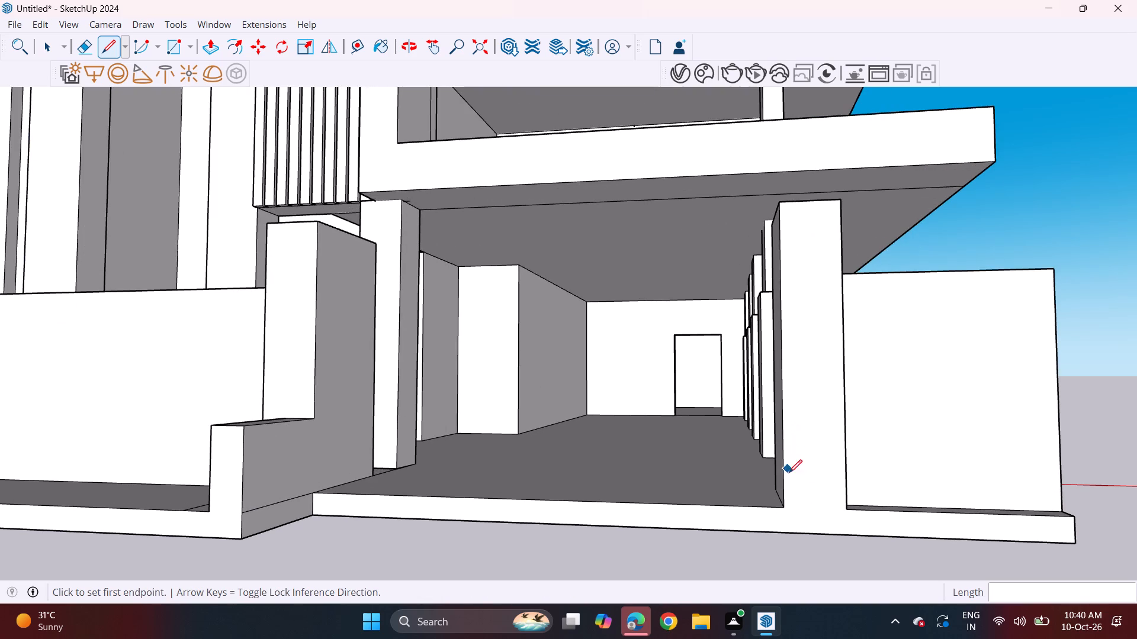
{"action": "left_click", "coordinate": [786, 506]}
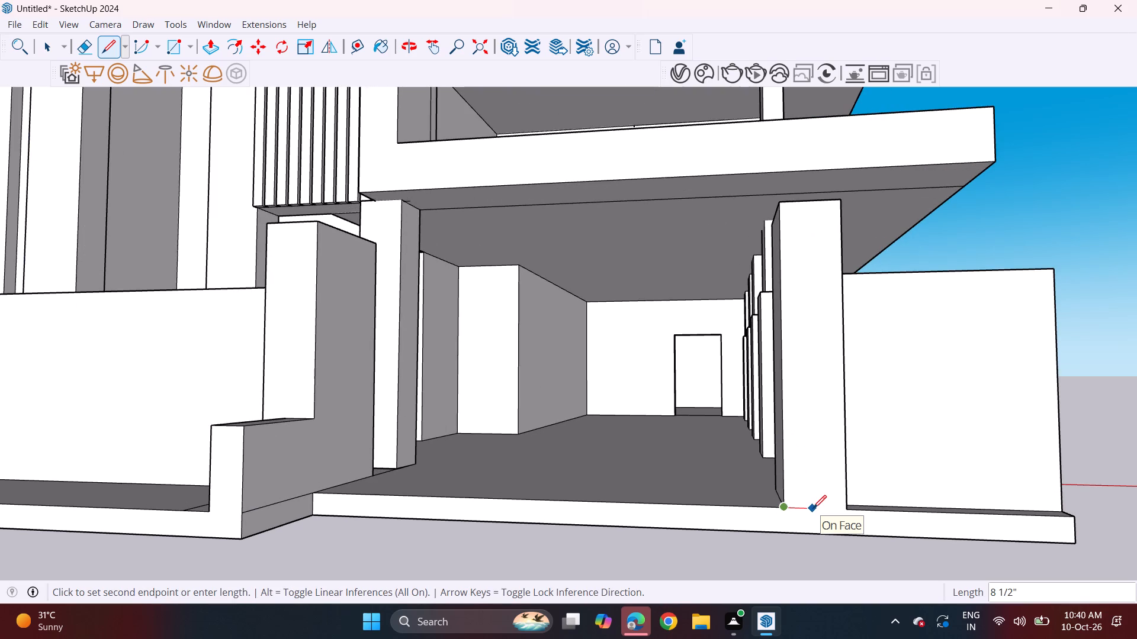
{"action": "left_click", "coordinate": [786, 533]}
{"action": "left_click", "coordinate": [782, 504]}
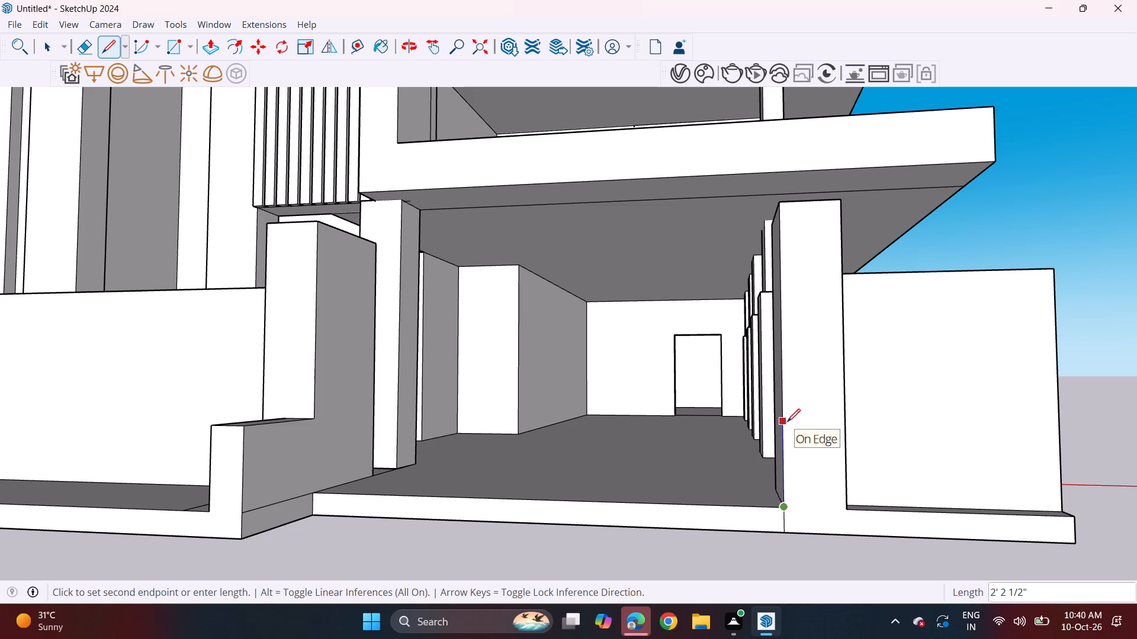
{"action": "left_click", "coordinate": [787, 441]}
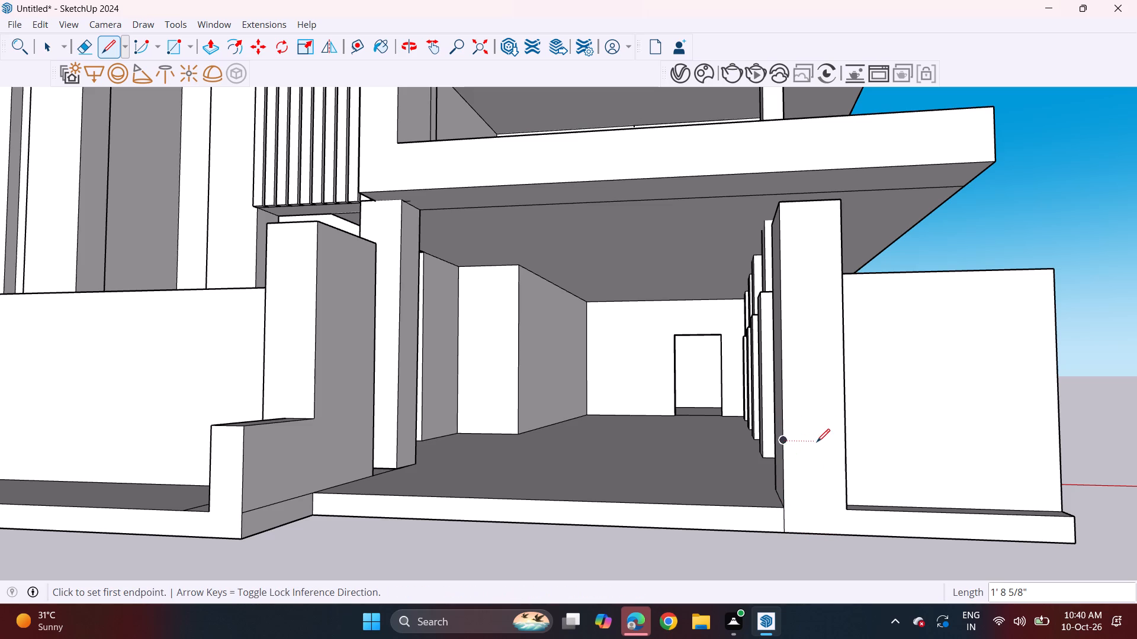
{"action": "left_click_drag", "start_coordinate": [784, 444], "coordinate": [795, 443]}
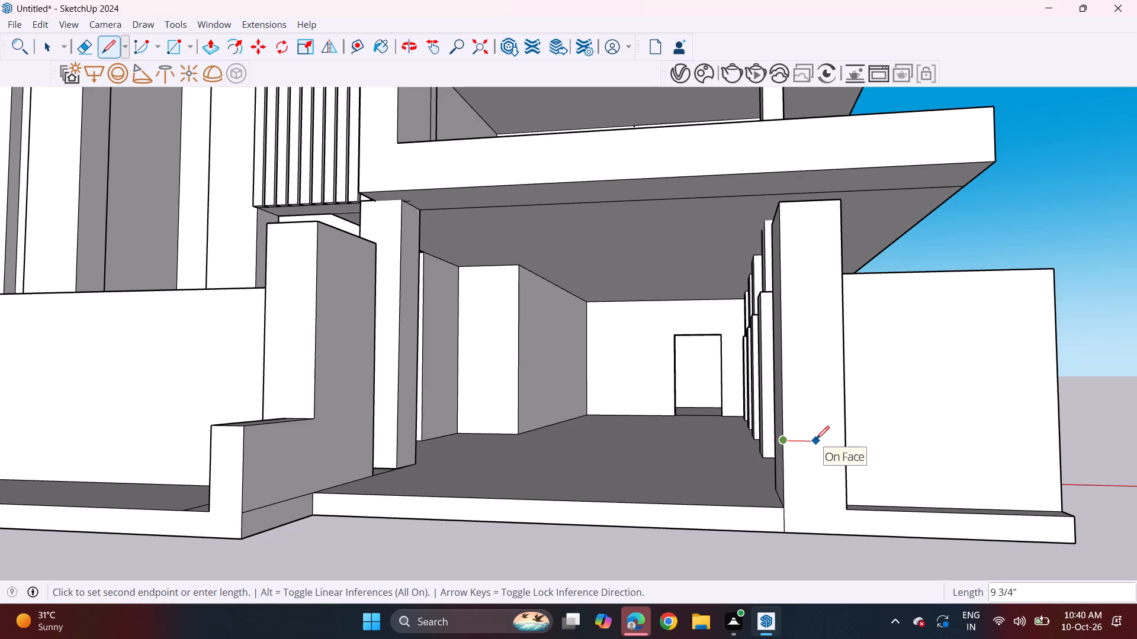
{"action": "left_click", "coordinate": [815, 442]}
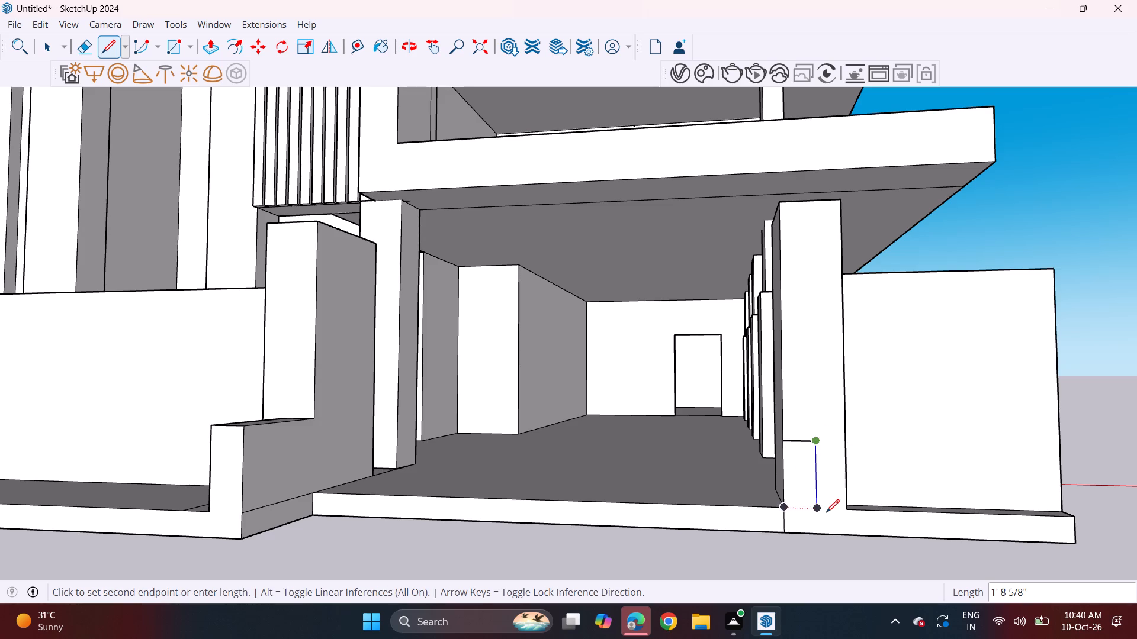
{"action": "left_click", "coordinate": [824, 512]}
{"action": "left_click", "coordinate": [844, 510]}
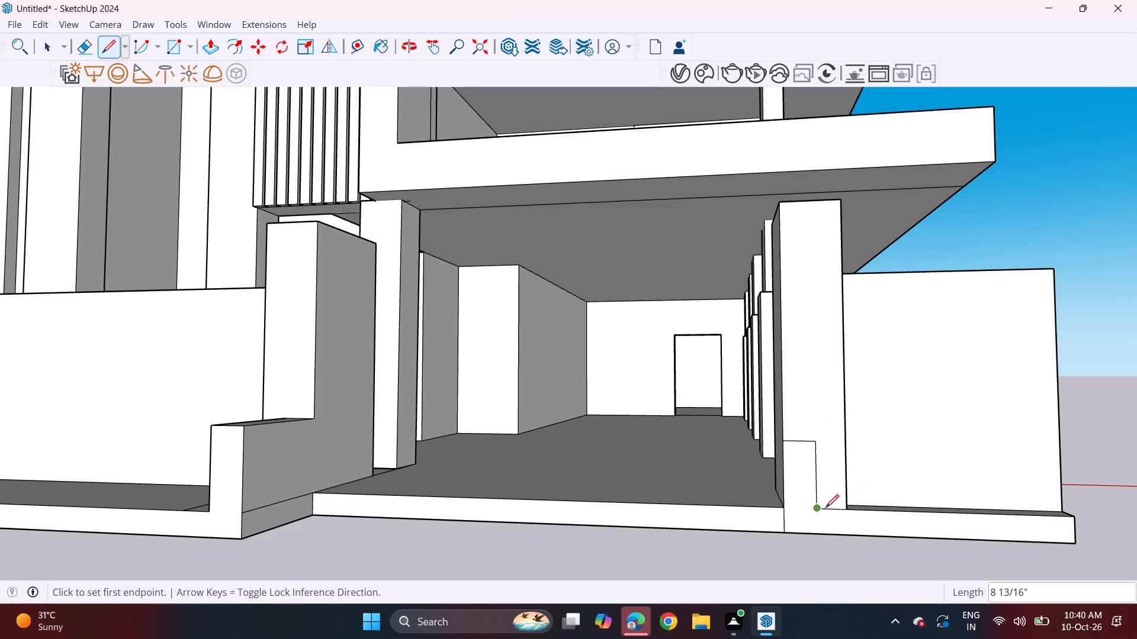
{"action": "scroll", "coordinate": [826, 508], "scroll_direction": "down", "scroll_amount": 2}
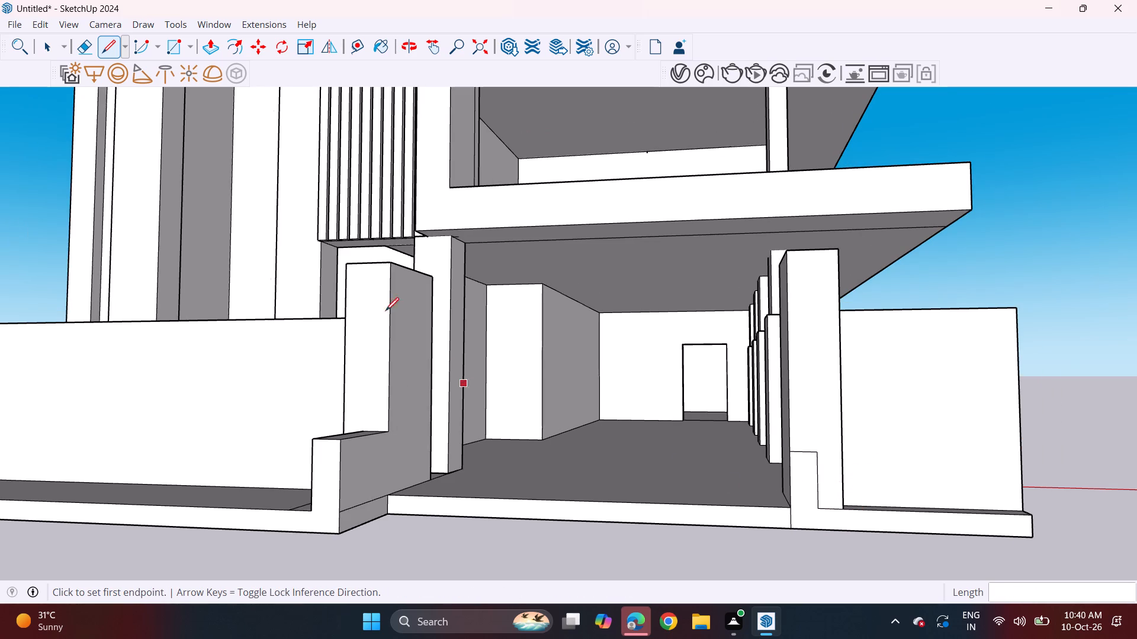
Push/Pull the second L-shaped profile outward 3' 5 1/8", using the opposite extension's front as the reference.
{"action": "left_click", "coordinate": [219, 51]}
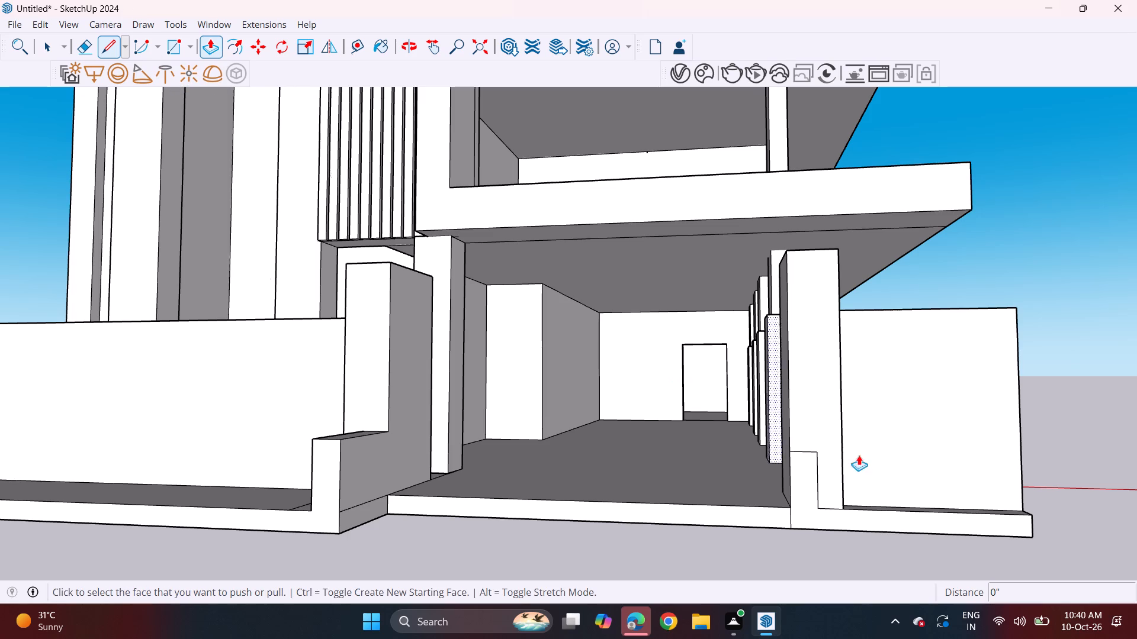
{"action": "left_click", "coordinate": [821, 524]}
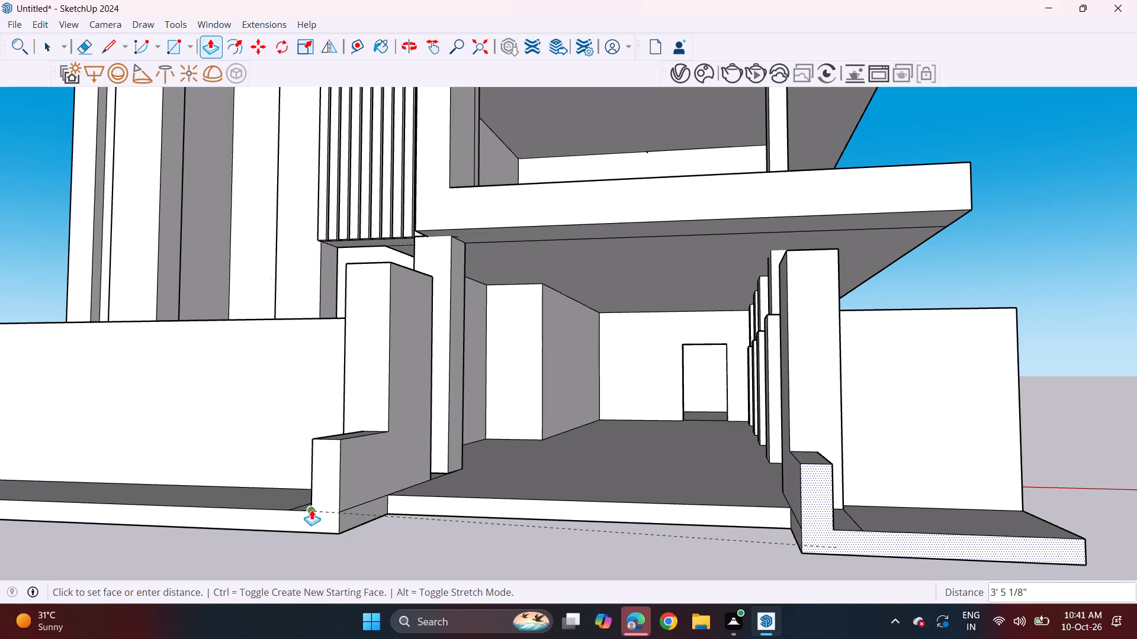
{"action": "left_click", "coordinate": [337, 503]}
Push/Pull the second low wall's top face up 5 3/16", using the opposite low wall's top as the reference.
{"action": "middle_click_drag", "start_coordinate": [486, 437], "coordinate": [515, 484]}
{"action": "middle_click_drag", "start_coordinate": [918, 506], "coordinate": [878, 372], "text": "shift"}
{"action": "middle_click_drag", "start_coordinate": [861, 377], "coordinate": [871, 403]}
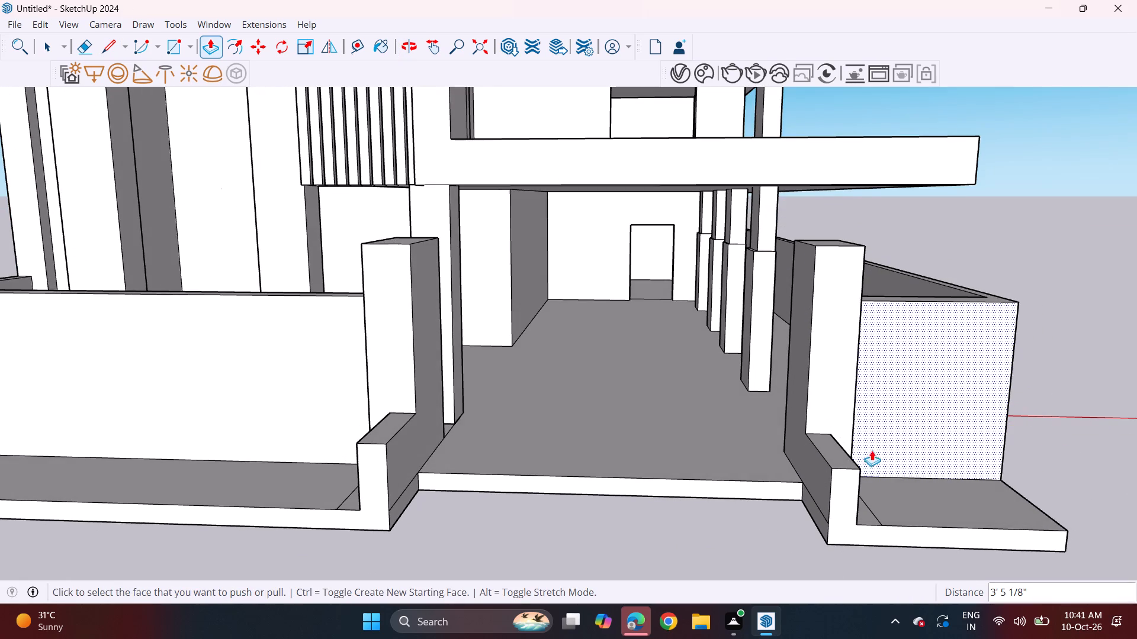
{"action": "left_click", "coordinate": [841, 463]}
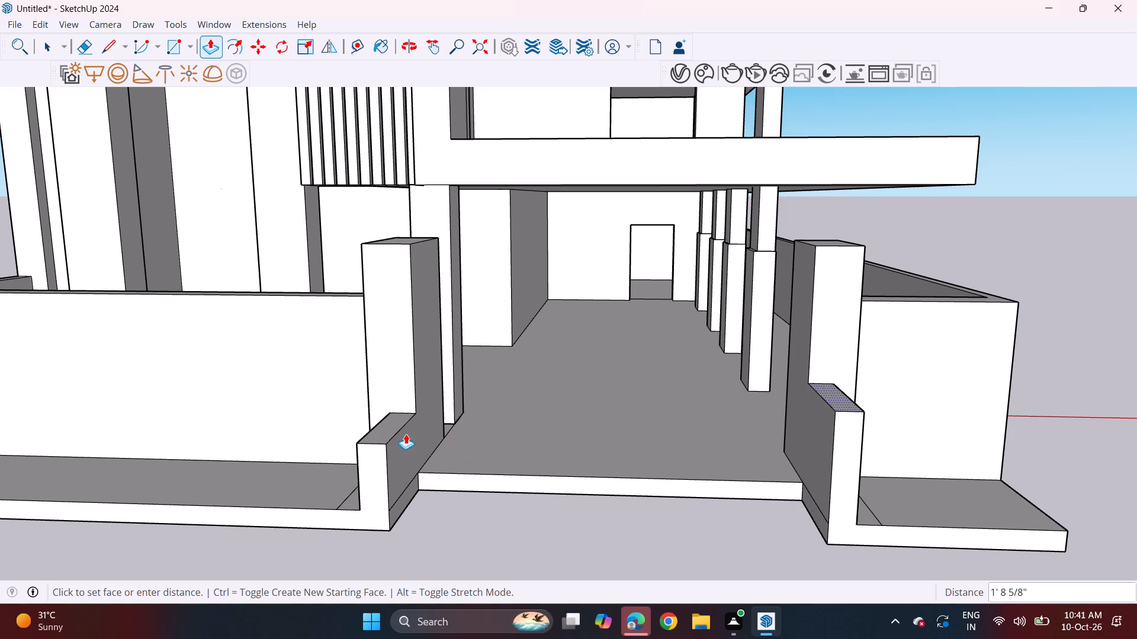
{"action": "left_click", "coordinate": [384, 440]}
Push/Pull the second low wall's outer side face, above the ledge, by 1 7/16" and check it from front and side.
{"action": "middle_click_drag", "start_coordinate": [913, 476], "coordinate": [702, 513]}
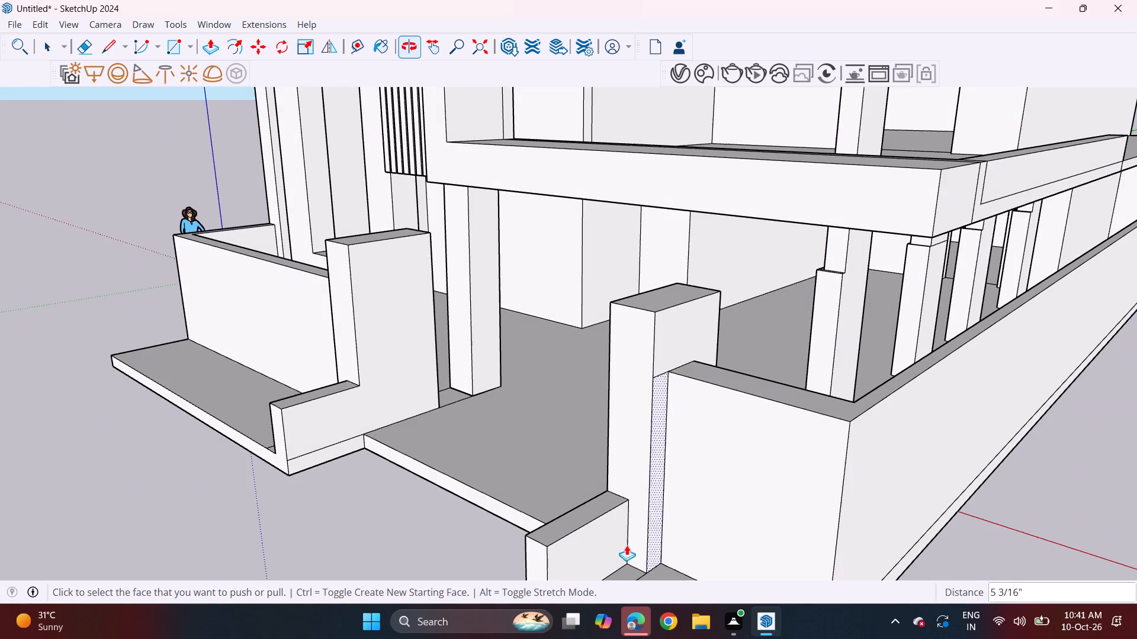
{"action": "scroll", "coordinate": [617, 550], "scroll_direction": "up", "scroll_amount": 1}
{"action": "left_click", "coordinate": [597, 560]}
{"action": "left_click", "coordinate": [593, 557]}
{"action": "middle_click_drag", "start_coordinate": [604, 543], "coordinate": [758, 494]}
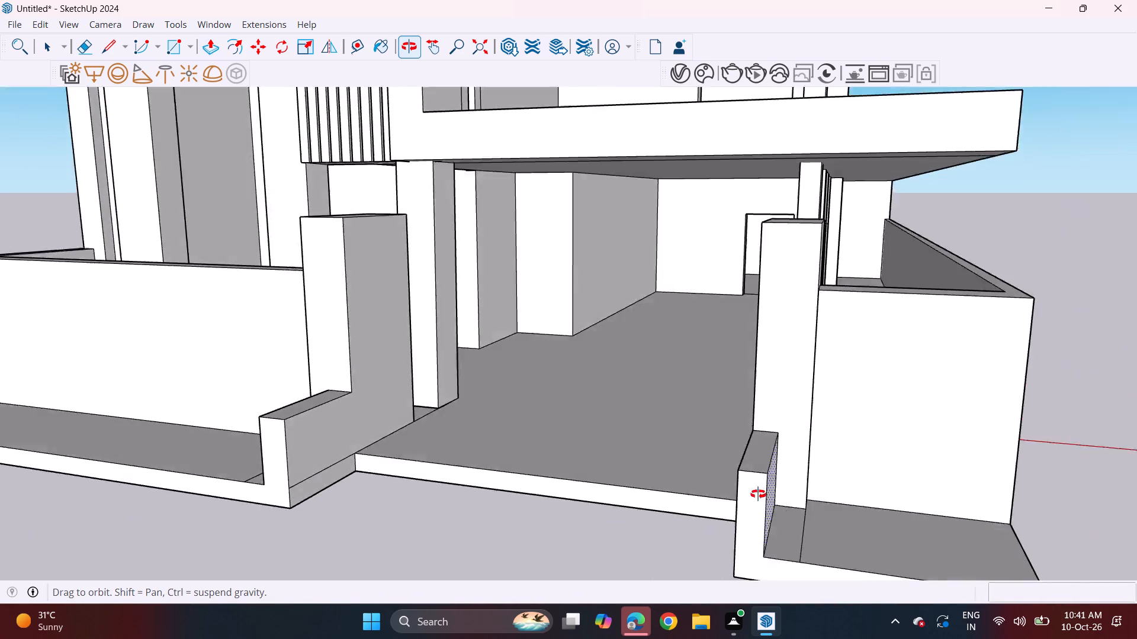
{"action": "middle_click_drag", "start_coordinate": [758, 494], "coordinate": [766, 482]}
{"action": "middle_click_drag", "start_coordinate": [831, 476], "coordinate": [584, 488]}
{"action": "scroll", "coordinate": [548, 480], "scroll_direction": "down", "scroll_amount": 9}
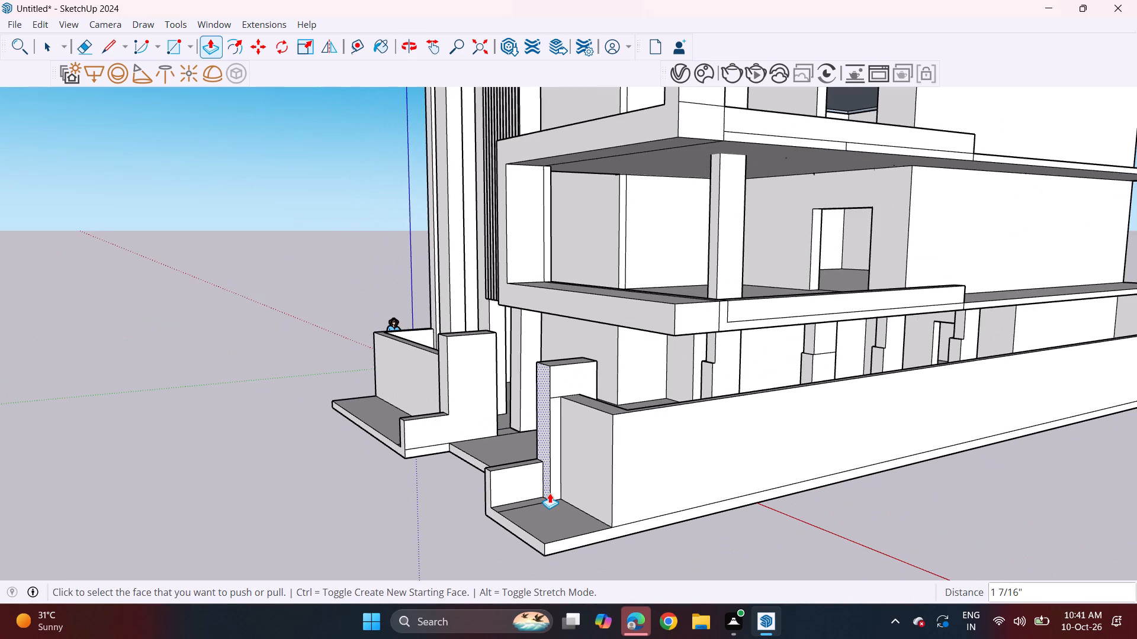
{"action": "middle_click", "coordinate": [567, 516]}
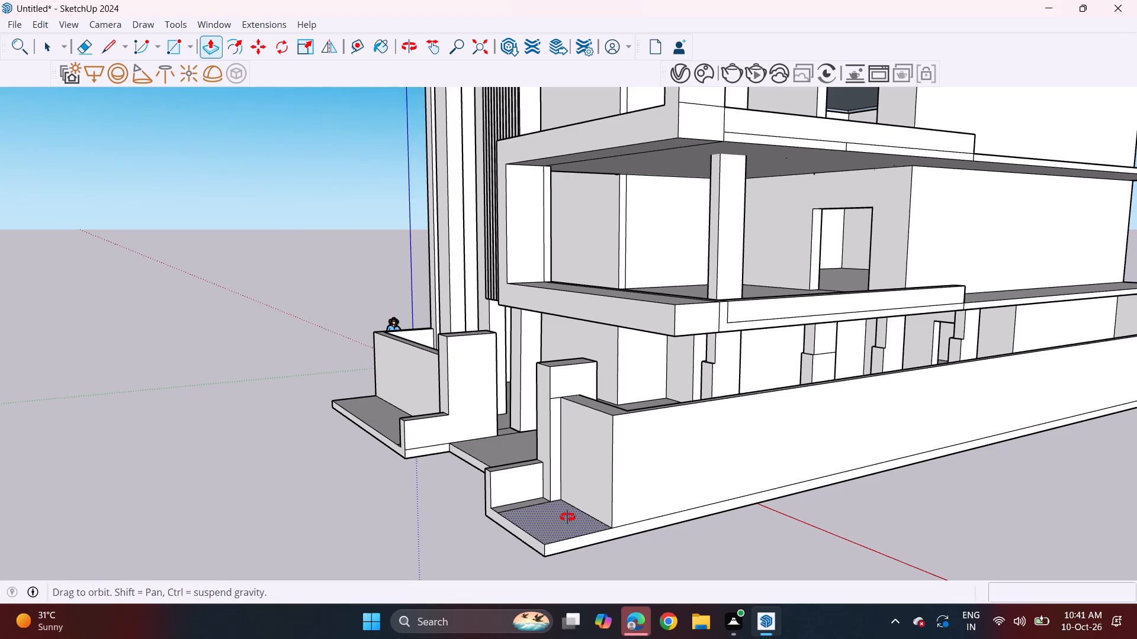
Push/Pull the second gate pillar's L-shaped plinth front back 1' 6 15/16", using the opposite extension's front as the reference.
{"action": "left_click", "coordinate": [525, 541]}
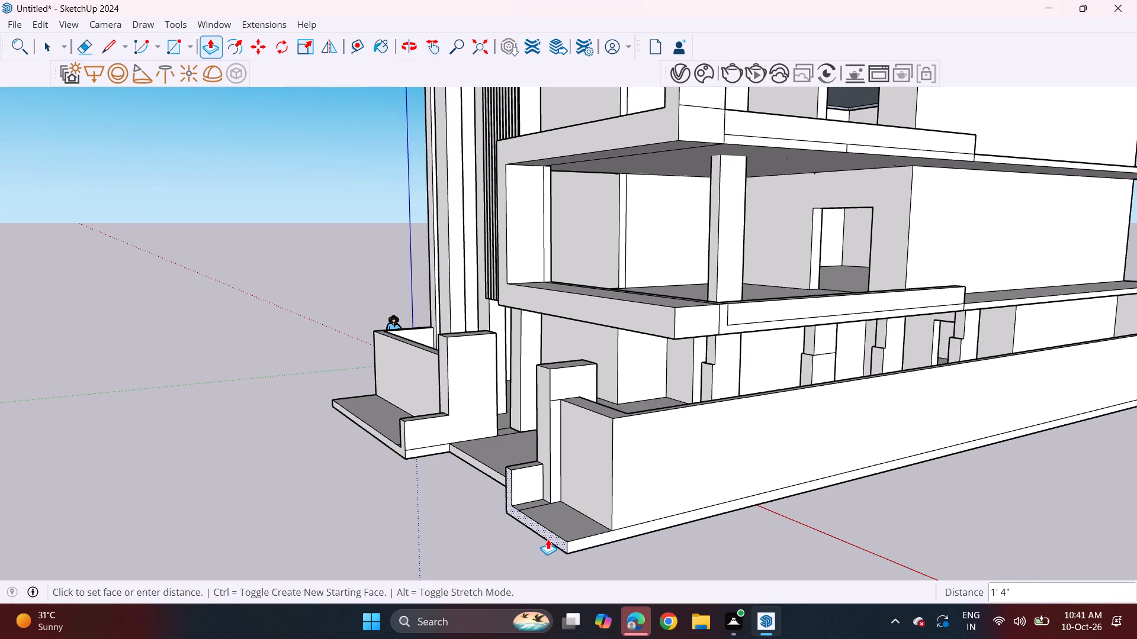
{"action": "left_click", "coordinate": [553, 539]}
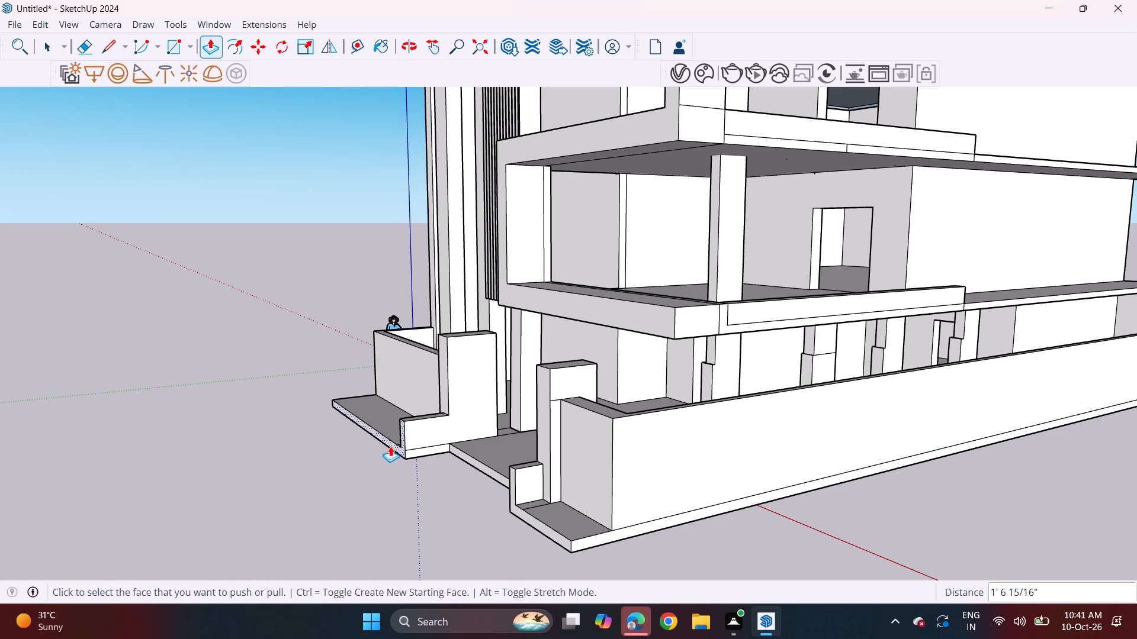
{"action": "left_click", "coordinate": [390, 446]}
{"action": "left_click", "coordinate": [390, 446]}
Draw an inset line along the long plinth ledge's front edge, with a return of about 2' 1 1/4" to the boundary wall.
{"action": "middle_click_drag", "start_coordinate": [448, 480], "coordinate": [720, 444]}
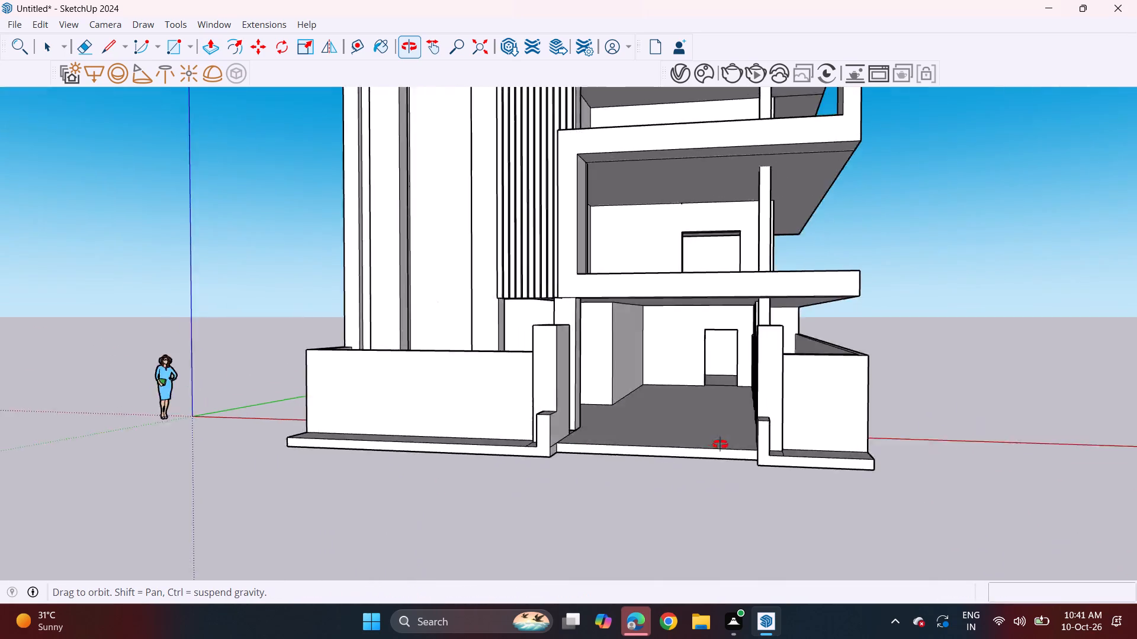
{"action": "middle_click_drag", "start_coordinate": [720, 444], "coordinate": [998, 419]}
{"action": "middle_click_drag", "start_coordinate": [656, 432], "coordinate": [846, 492]}
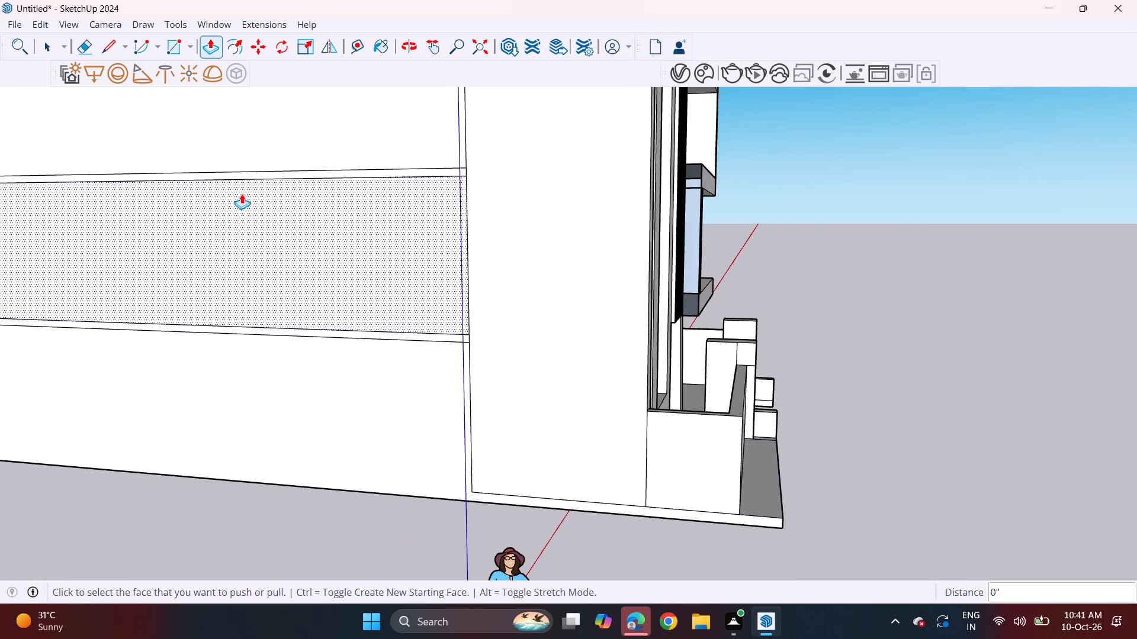
{"action": "left_click", "coordinate": [114, 54]}
{"action": "scroll", "coordinate": [782, 428], "scroll_direction": "up", "scroll_amount": 3}
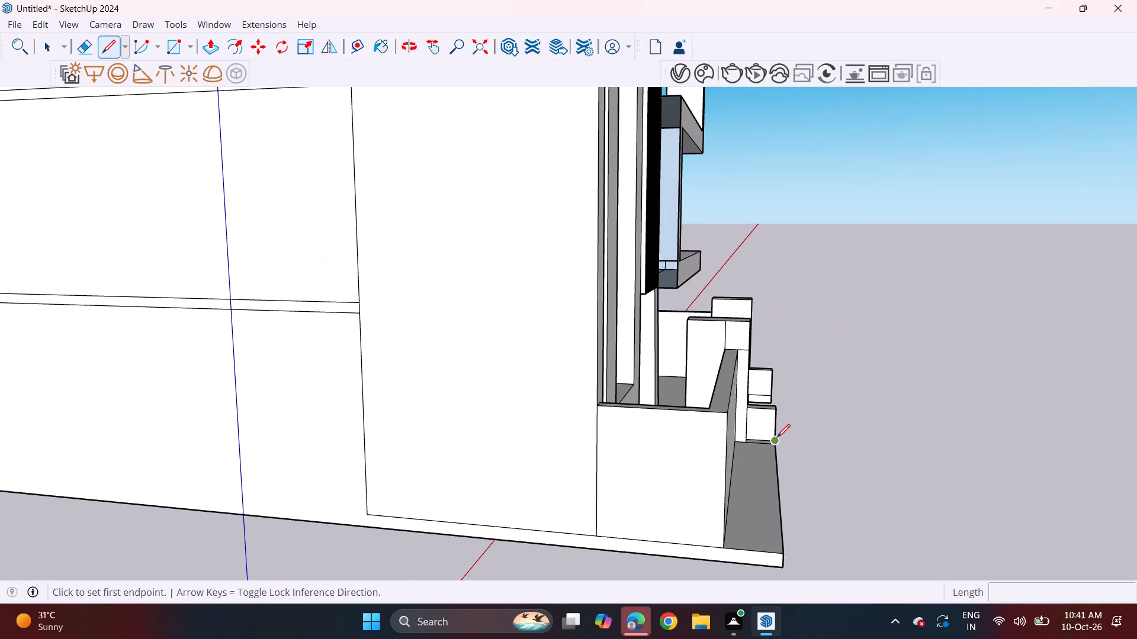
{"action": "scroll", "coordinate": [765, 446], "scroll_direction": "up", "scroll_amount": 9}
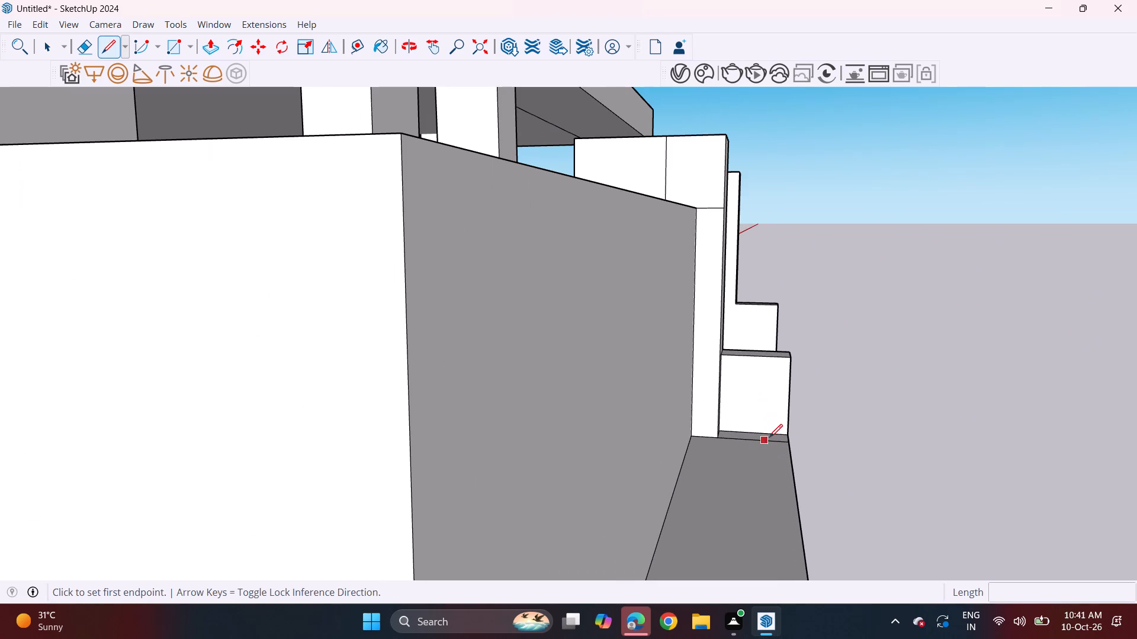
{"action": "left_click", "coordinate": [771, 439]}
{"action": "scroll", "coordinate": [760, 524], "scroll_direction": "down", "scroll_amount": 7}
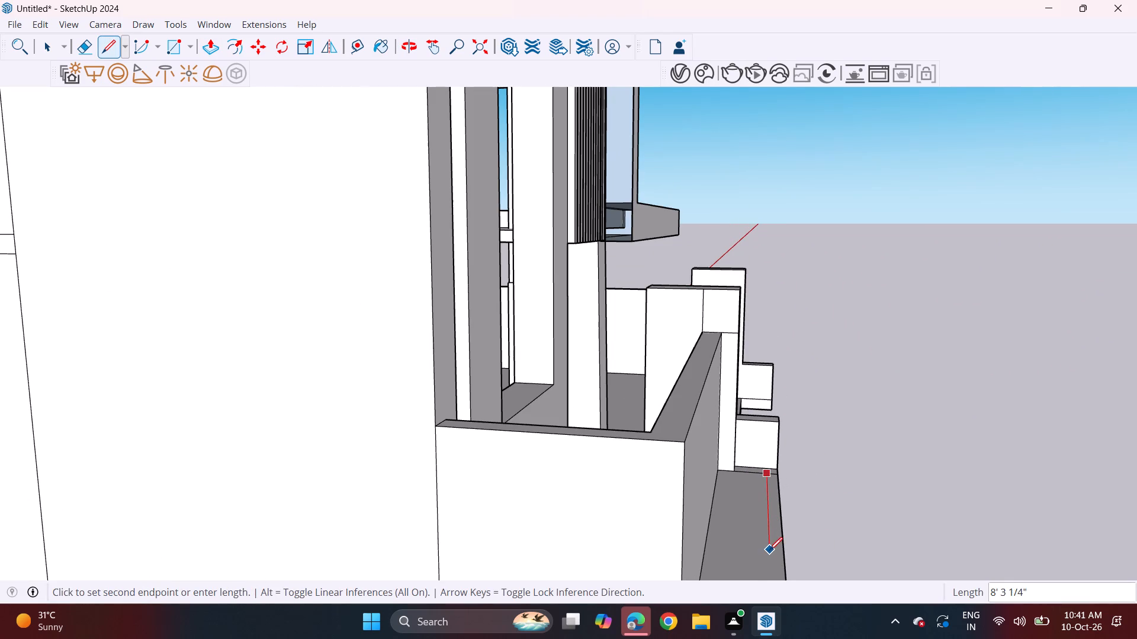
{"action": "middle_click_drag", "start_coordinate": [758, 584], "coordinate": [724, 412], "text": "shift"}
{"action": "middle_click_drag", "start_coordinate": [765, 514], "coordinate": [726, 394]}
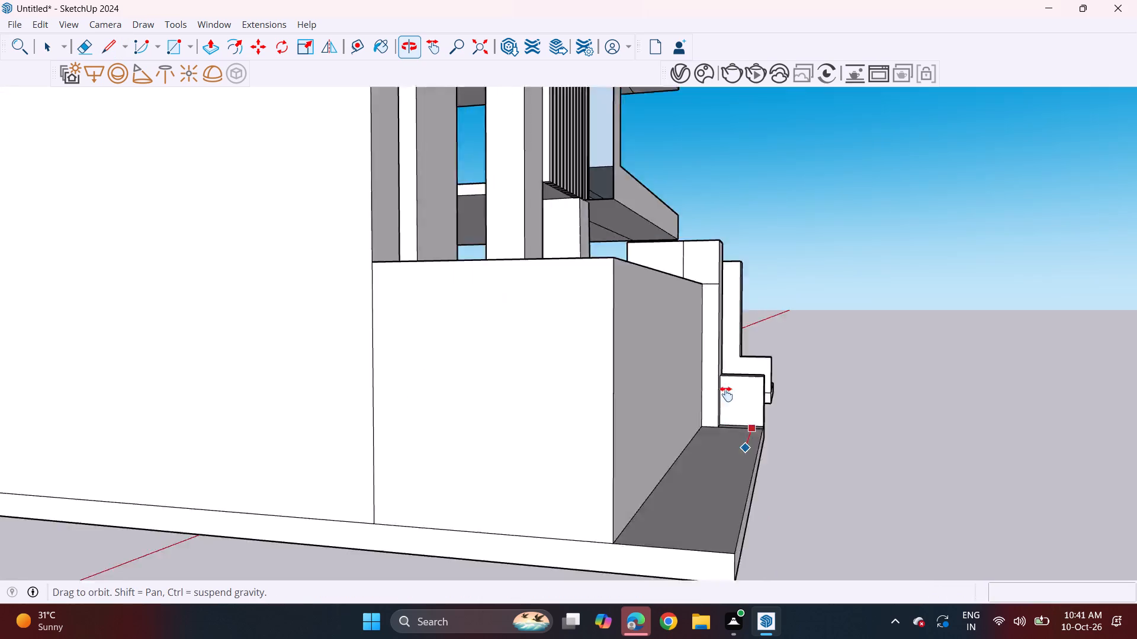
{"action": "middle_click_drag", "start_coordinate": [726, 394], "coordinate": [717, 340]}
{"action": "middle_click_drag", "start_coordinate": [713, 334], "coordinate": [738, 462]}
{"action": "middle_click_drag", "start_coordinate": [733, 465], "coordinate": [689, 298], "text": "shift"}
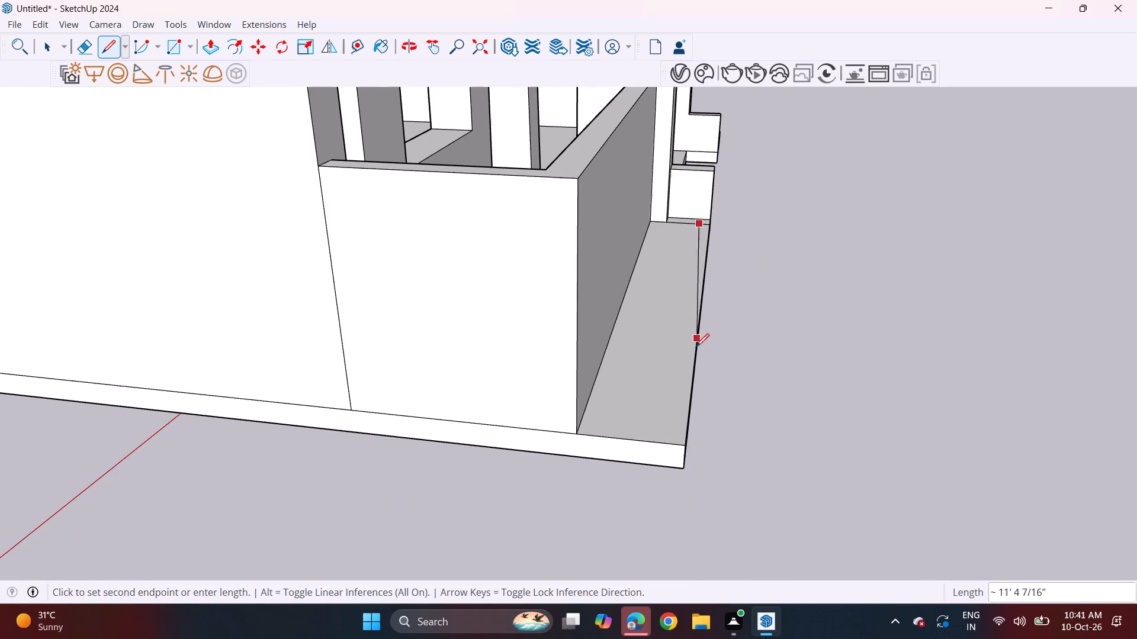
{"action": "left_click", "coordinate": [673, 434]}
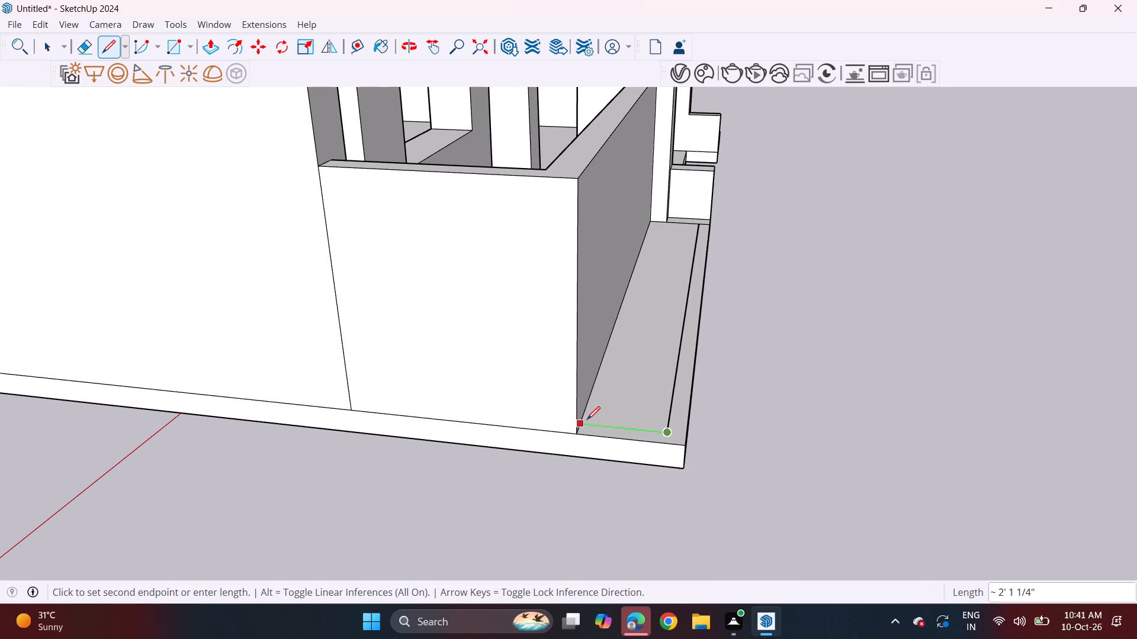
{"action": "left_click", "coordinate": [587, 419]}
Continue the long ledge's inset line across the small strip beside the gate pillar to the low block.
{"action": "middle_click_drag", "start_coordinate": [755, 275], "coordinate": [604, 324]}
{"action": "scroll", "coordinate": [836, 224], "scroll_direction": "up", "scroll_amount": 2}
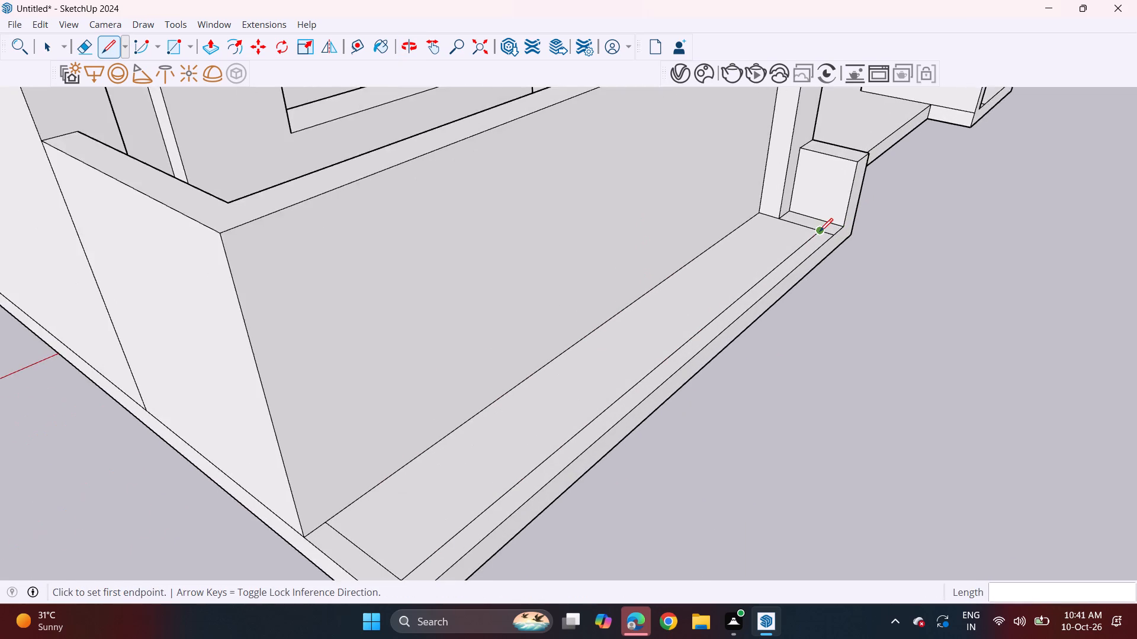
{"action": "scroll", "coordinate": [820, 231], "scroll_direction": "up", "scroll_amount": 4}
{"action": "left_click", "coordinate": [820, 231]}
{"action": "left_click", "coordinate": [833, 220]}
Outline the same inset border on the shorter ledge, from the low block along the front, returning about 2' 1 1/4" to the wall.
{"action": "middle_click_drag", "start_coordinate": [878, 215], "coordinate": [169, 414], "text": "shift"}
{"action": "middle_click_drag", "start_coordinate": [335, 315], "coordinate": [179, 468]}
{"action": "middle_click_drag", "start_coordinate": [792, 257], "coordinate": [399, 430], "text": "shift"}
{"action": "scroll", "coordinate": [214, 338], "scroll_direction": "up", "scroll_amount": 2}
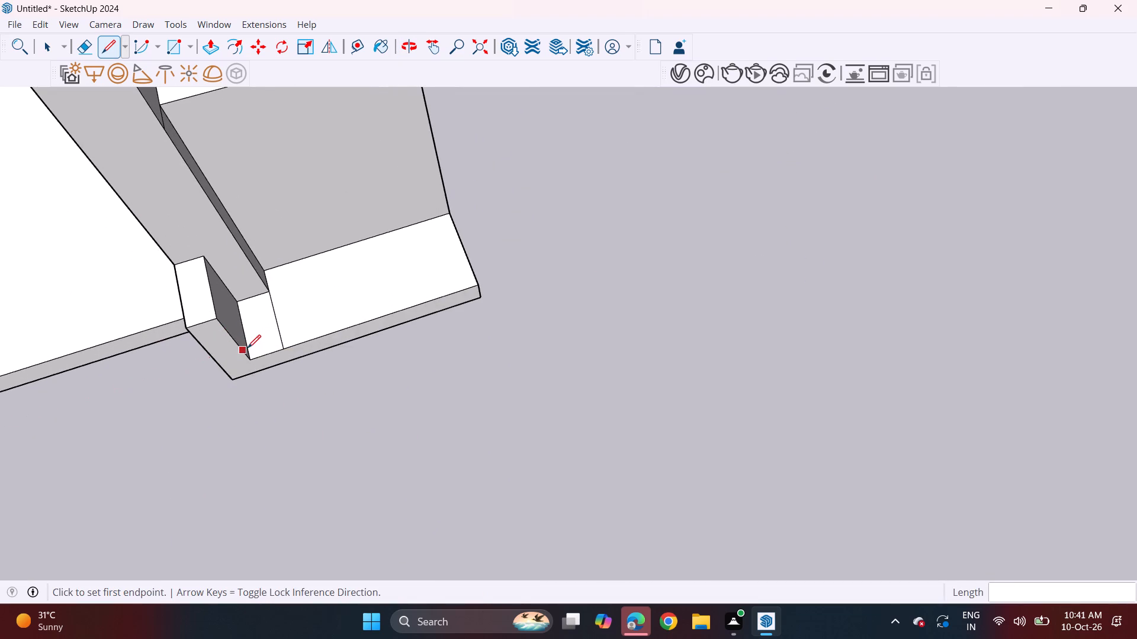
{"action": "left_click", "coordinate": [248, 348]}
{"action": "key", "text": "ctrl+z"}
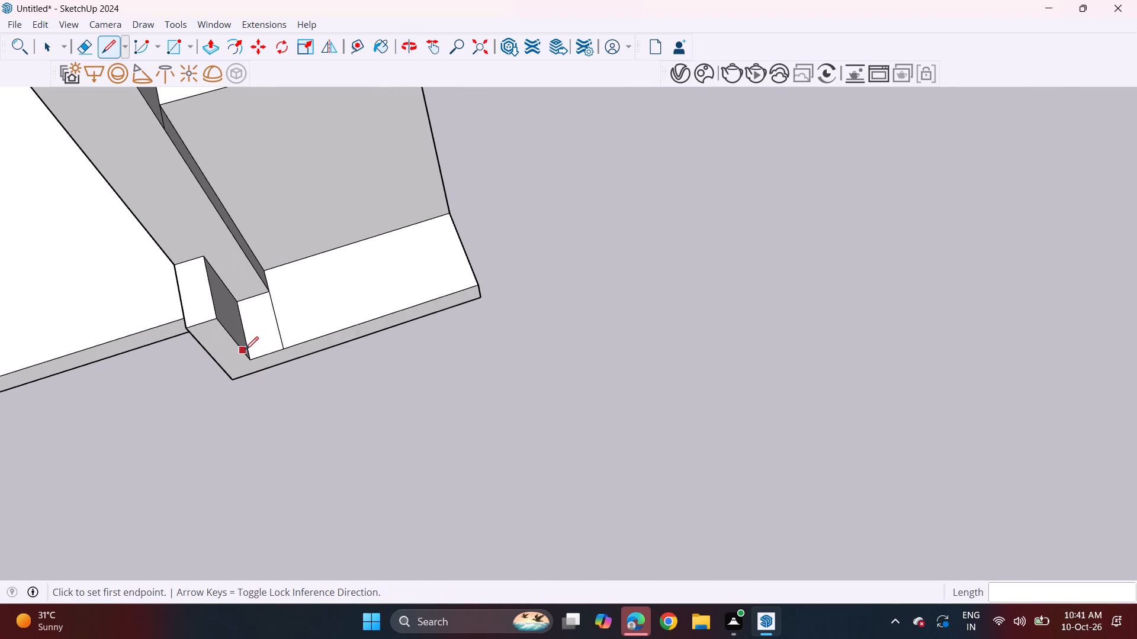
{"action": "left_click", "coordinate": [248, 347]}
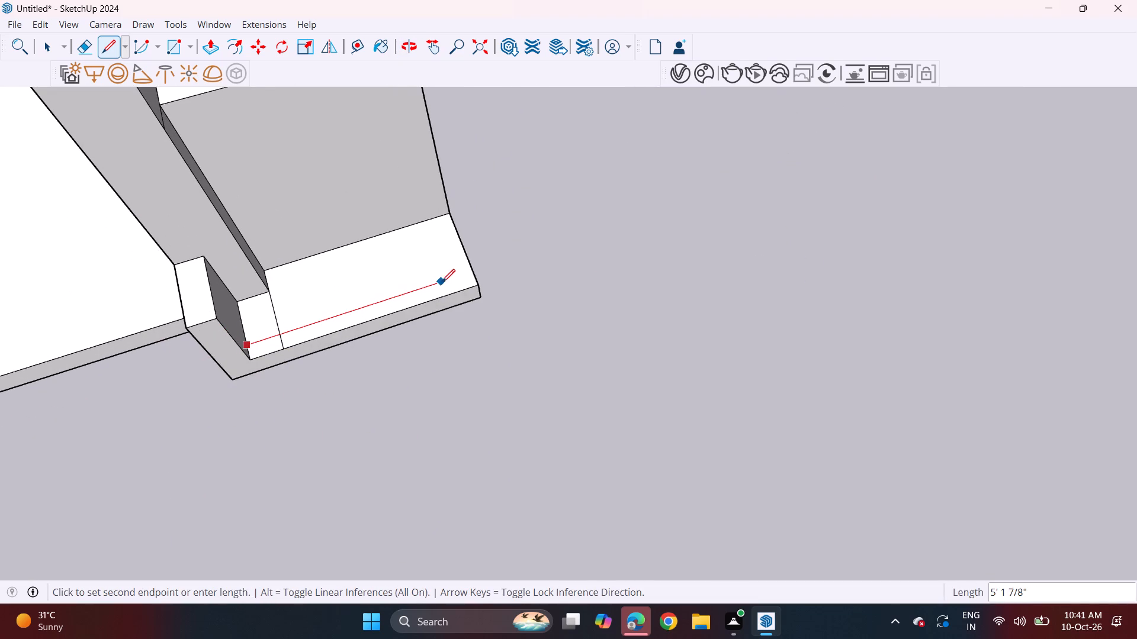
{"action": "left_click", "coordinate": [457, 280]}
{"action": "left_click", "coordinate": [438, 223]}
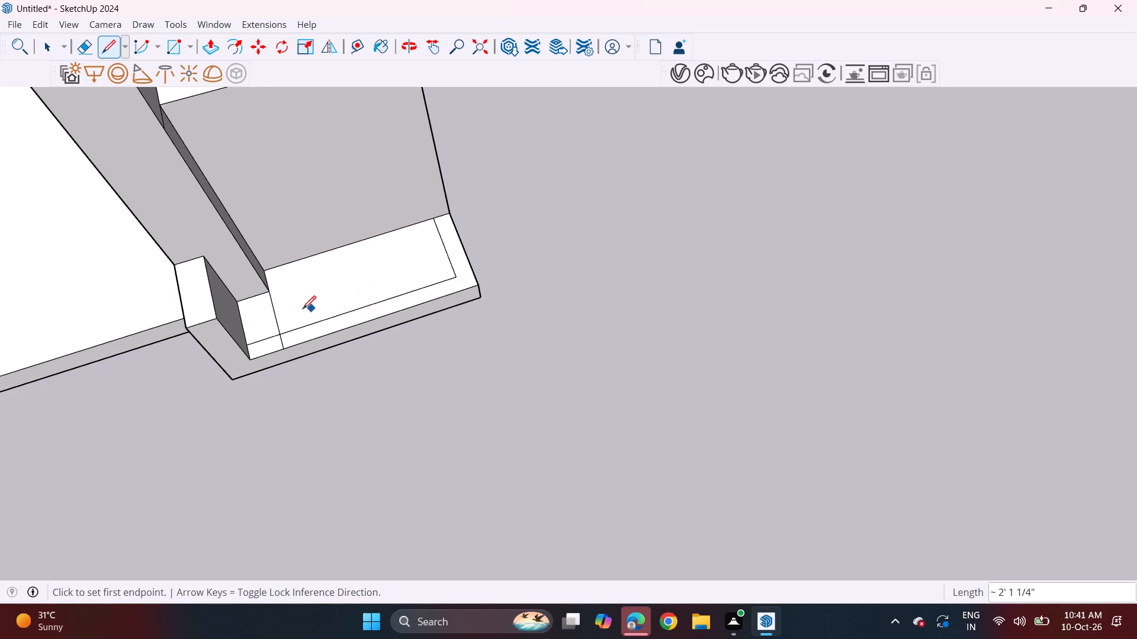
Push/Pull the shorter ledge's border strip and its small end piece up 2' 1 13/16" to the low block's top.
{"action": "double_click", "coordinate": [213, 42]}
{"action": "left_click", "coordinate": [468, 282]}
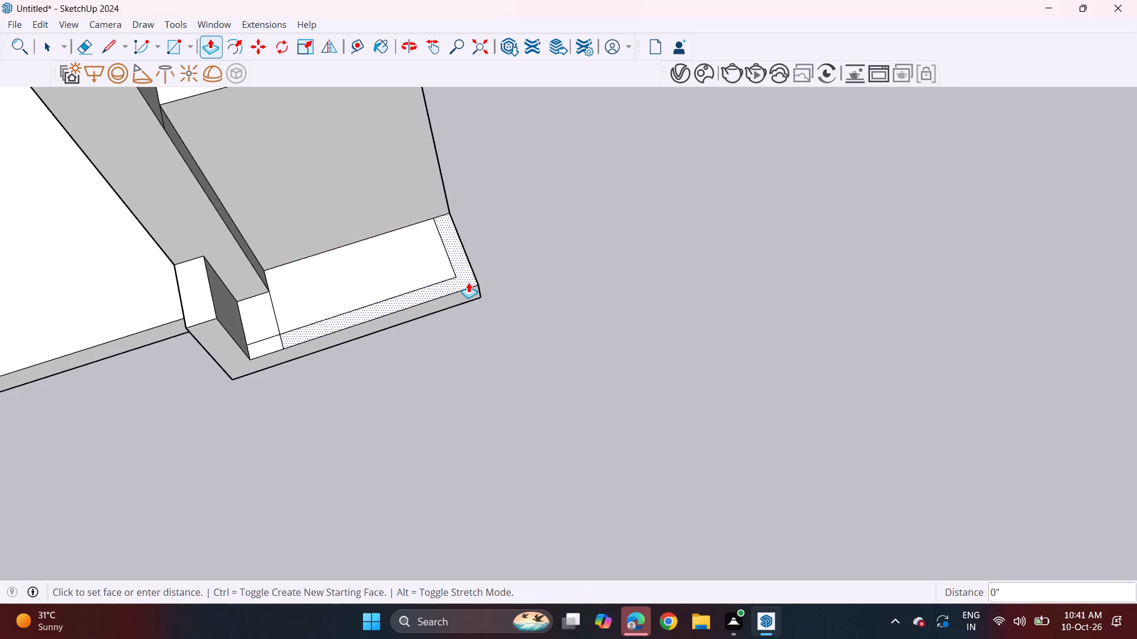
{"action": "left_click", "coordinate": [192, 316]}
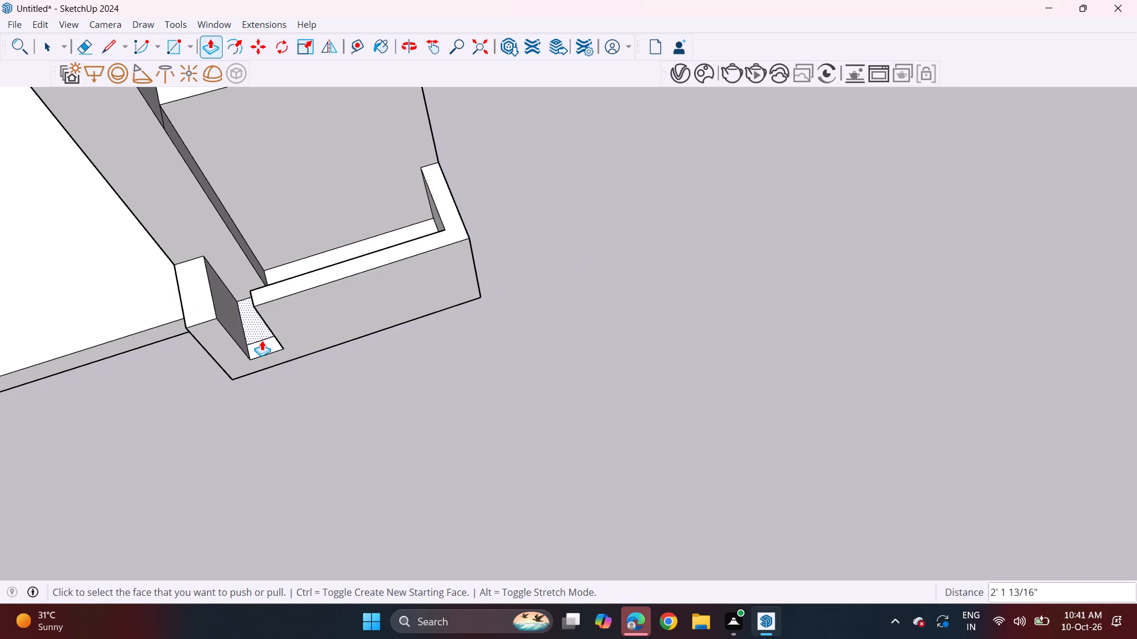
{"action": "double_click", "coordinate": [264, 344]}
Push/Pull the long ledge's border strip and its small end piece up by the same 2' 1 13/16".
{"action": "middle_click_drag", "start_coordinate": [374, 352], "coordinate": [416, 171]}
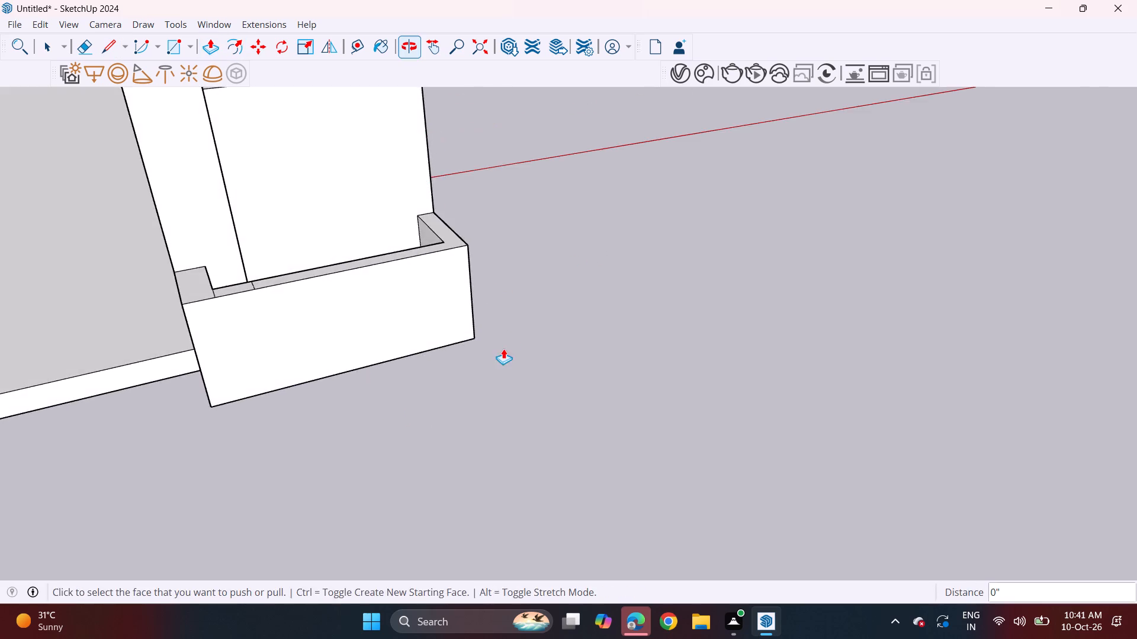
{"action": "middle_click_drag", "start_coordinate": [492, 341], "coordinate": [447, 237]}
{"action": "middle_click_drag", "start_coordinate": [619, 421], "coordinate": [365, 372]}
{"action": "middle_click_drag", "start_coordinate": [365, 372], "coordinate": [761, 369], "text": "shift"}
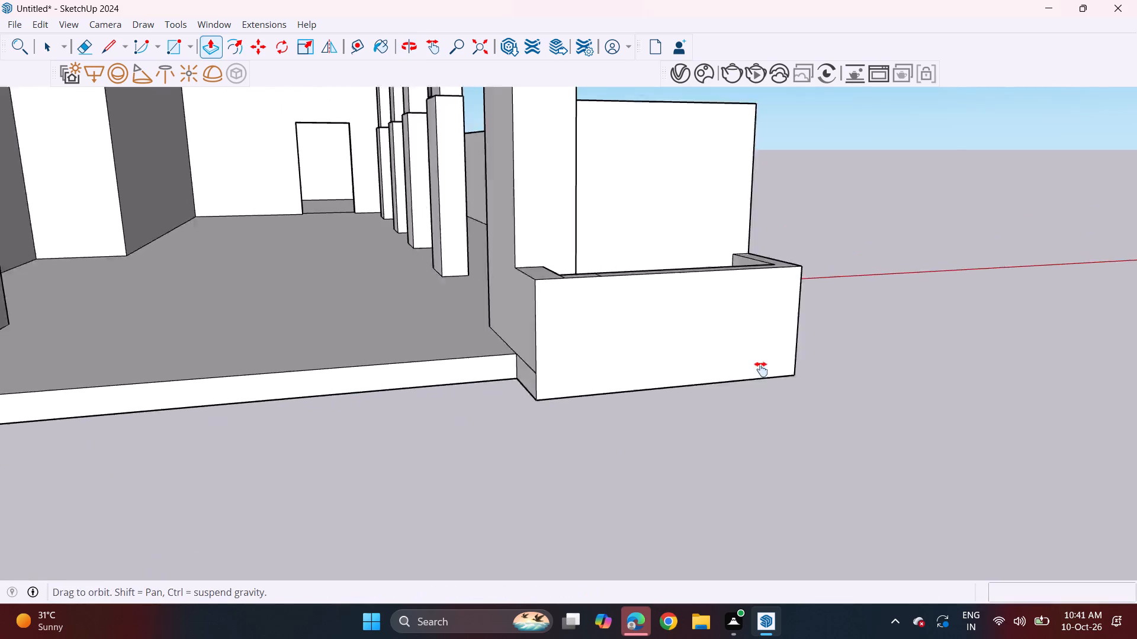
{"action": "middle_click_drag", "start_coordinate": [761, 369], "coordinate": [848, 361], "text": "shift"}
{"action": "middle_click_drag", "start_coordinate": [325, 488], "coordinate": [669, 425]}
{"action": "double_click", "coordinate": [657, 375]}
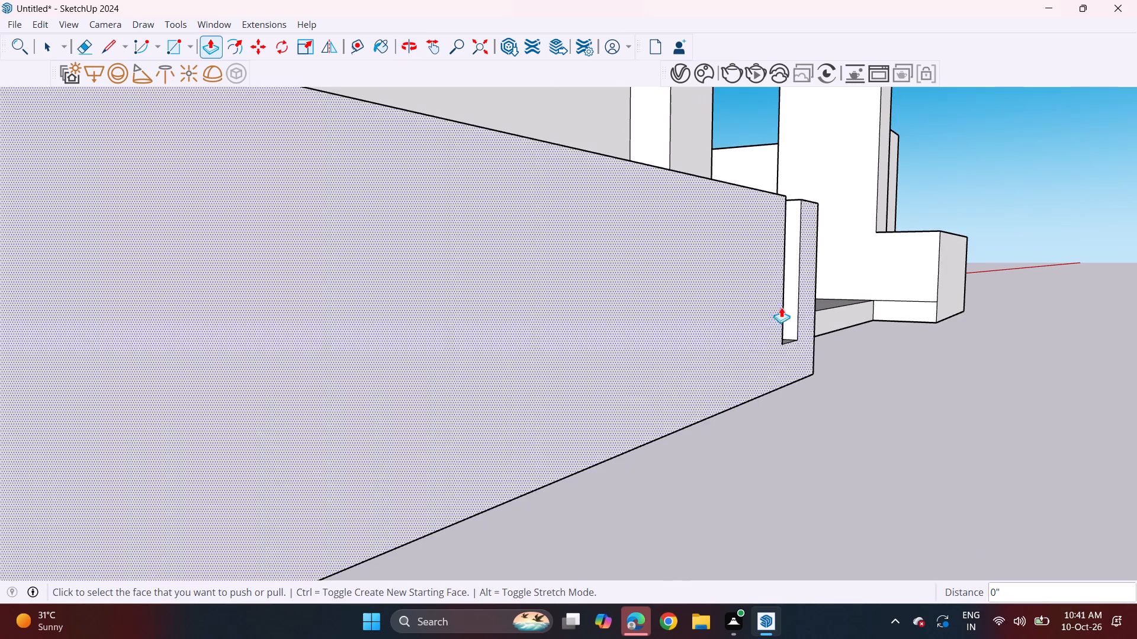
{"action": "middle_click_drag", "start_coordinate": [789, 298], "coordinate": [716, 443]}
{"action": "scroll", "coordinate": [786, 314], "scroll_direction": "up", "scroll_amount": 1}
{"action": "double_click", "coordinate": [727, 470]}
Push/Pull the front edge of the entrance floor slab between the gate pillars back 3' 3 3/16".
{"action": "middle_click_drag", "start_coordinate": [833, 479], "coordinate": [615, 351]}
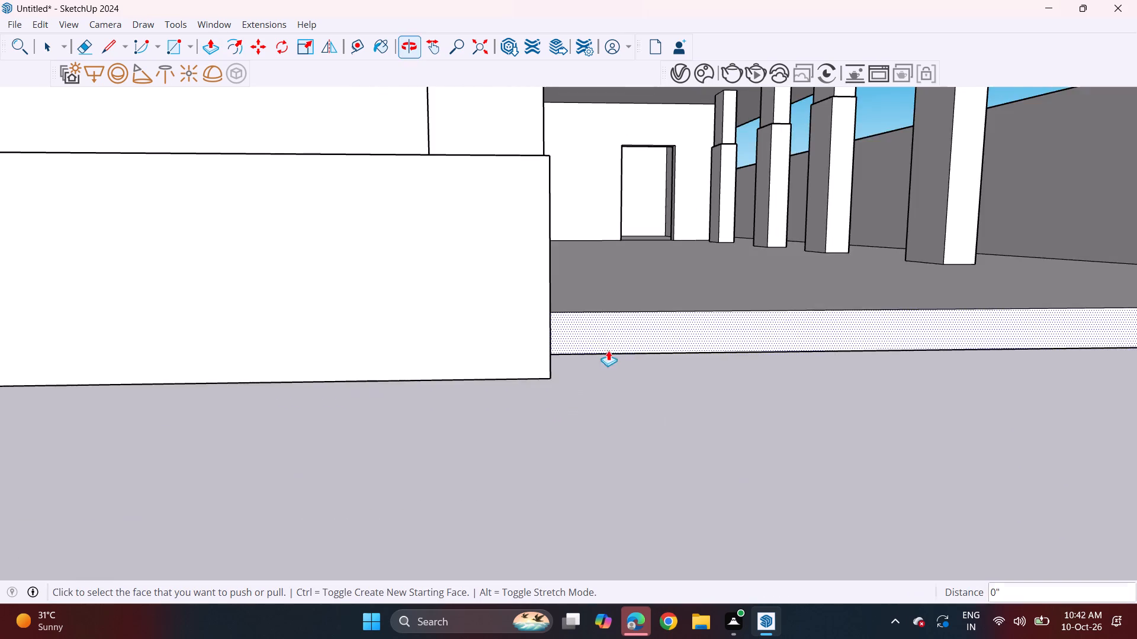
{"action": "scroll", "coordinate": [602, 335], "scroll_direction": "down", "scroll_amount": 14}
{"action": "middle_click_drag", "start_coordinate": [865, 370], "coordinate": [788, 357], "text": "shift"}
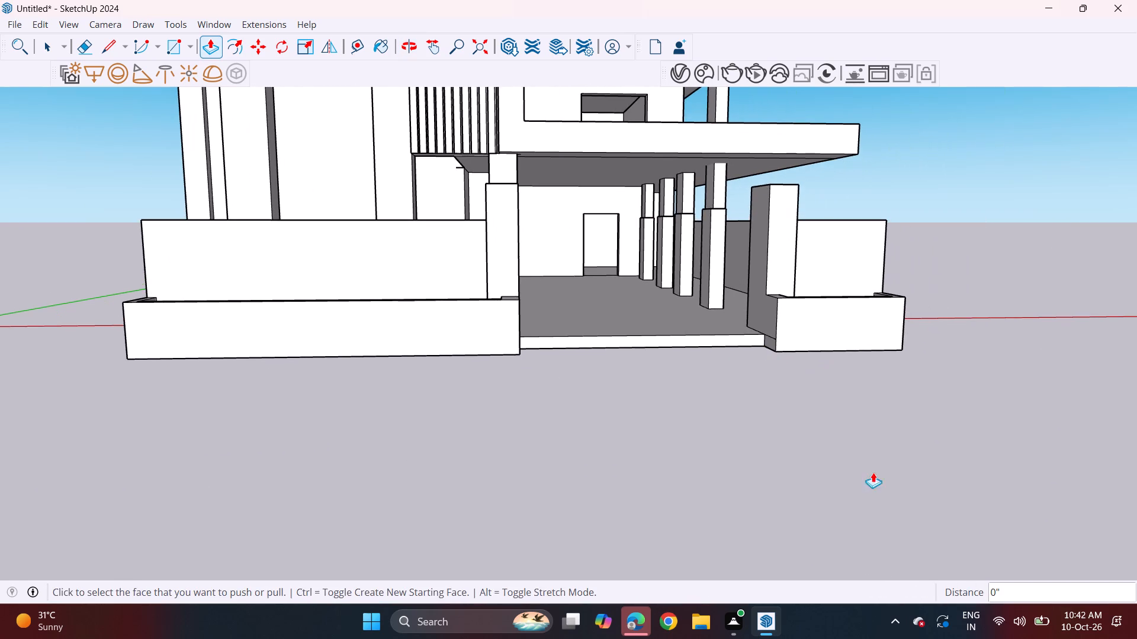
{"action": "middle_click_drag", "start_coordinate": [807, 403], "coordinate": [942, 478], "text": "shift"}
{"action": "middle_click_drag", "start_coordinate": [933, 476], "coordinate": [808, 435]}
{"action": "middle_click_drag", "start_coordinate": [727, 449], "coordinate": [848, 491]}
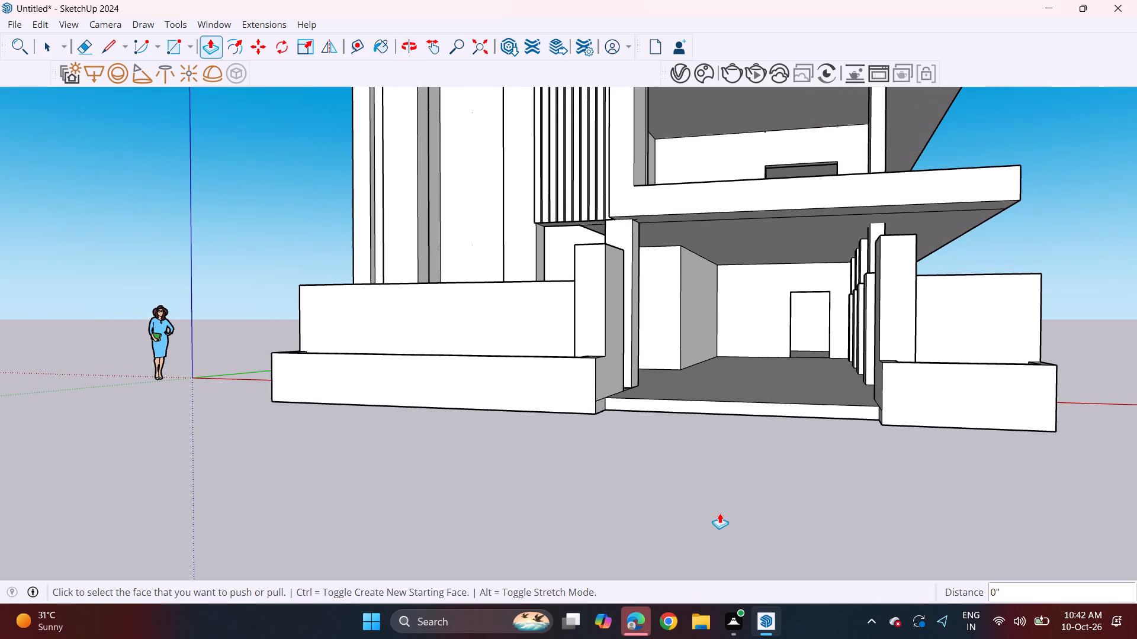
{"action": "middle_click_drag", "start_coordinate": [724, 396], "coordinate": [714, 410]}
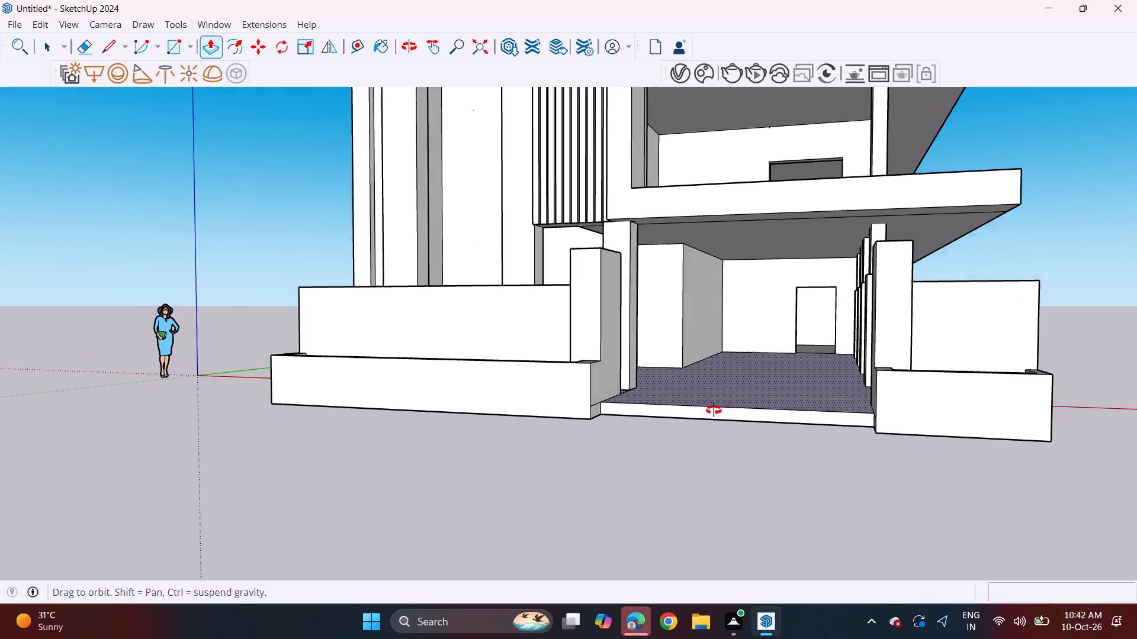
{"action": "middle_click_drag", "start_coordinate": [714, 410], "coordinate": [591, 491]}
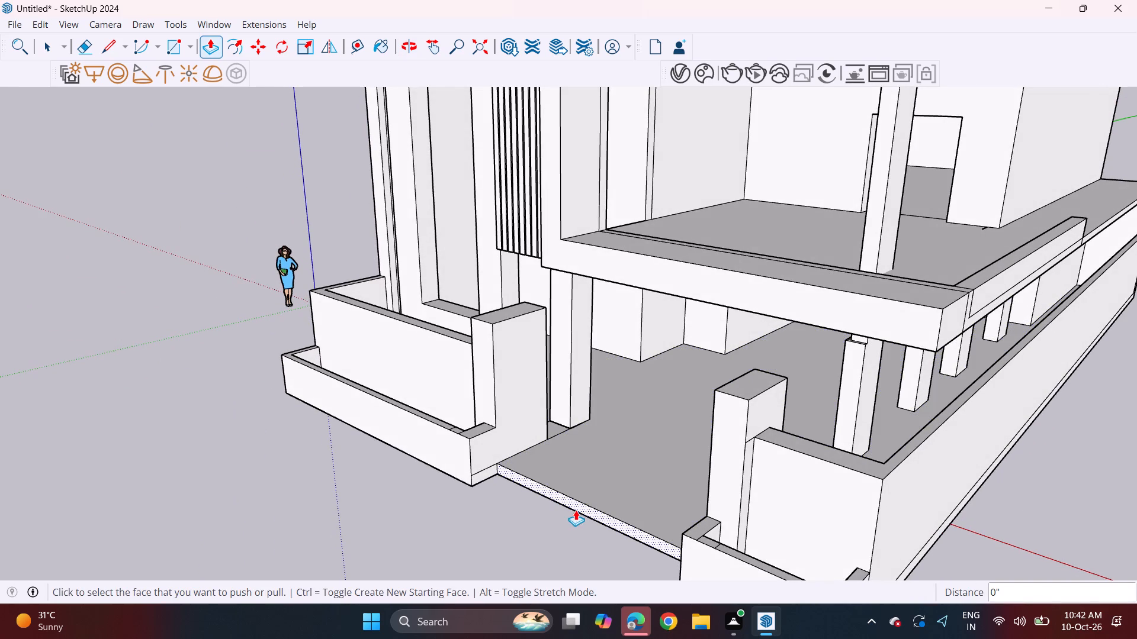
{"action": "left_click", "coordinate": [576, 510]}
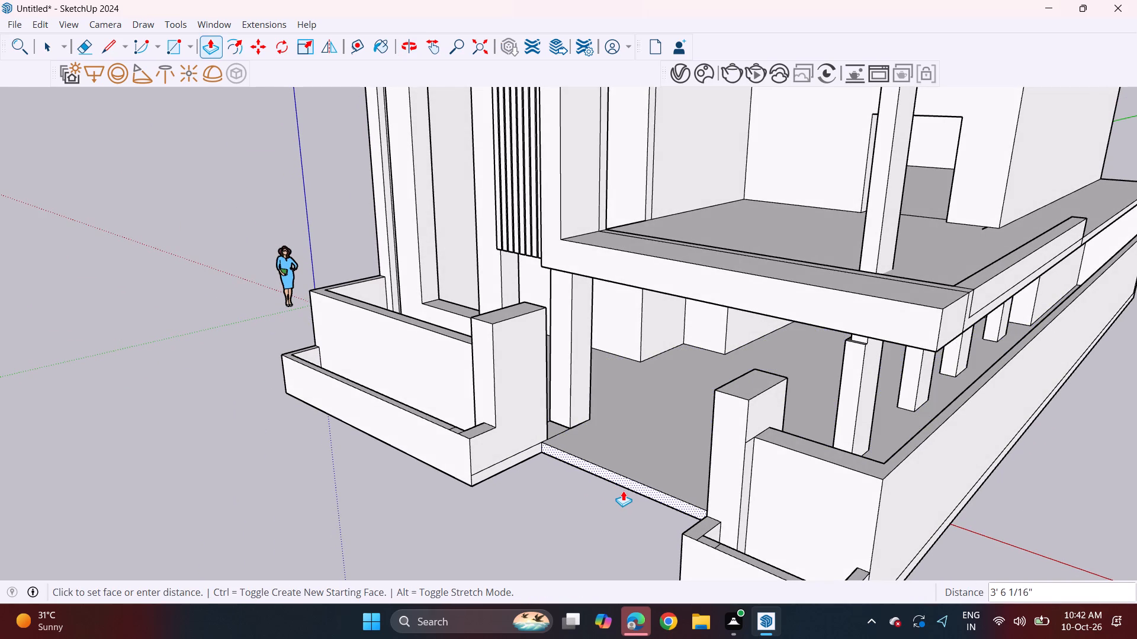
{"action": "left_click", "coordinate": [621, 493]}
Draw a diagonal of about 5' 1 7/8" on the plinth side from the slab's top corner to the planter's outer bottom corner.
{"action": "middle_click_drag", "start_coordinate": [520, 512], "coordinate": [595, 435]}
{"action": "scroll", "coordinate": [573, 417], "scroll_direction": "up", "scroll_amount": 7}
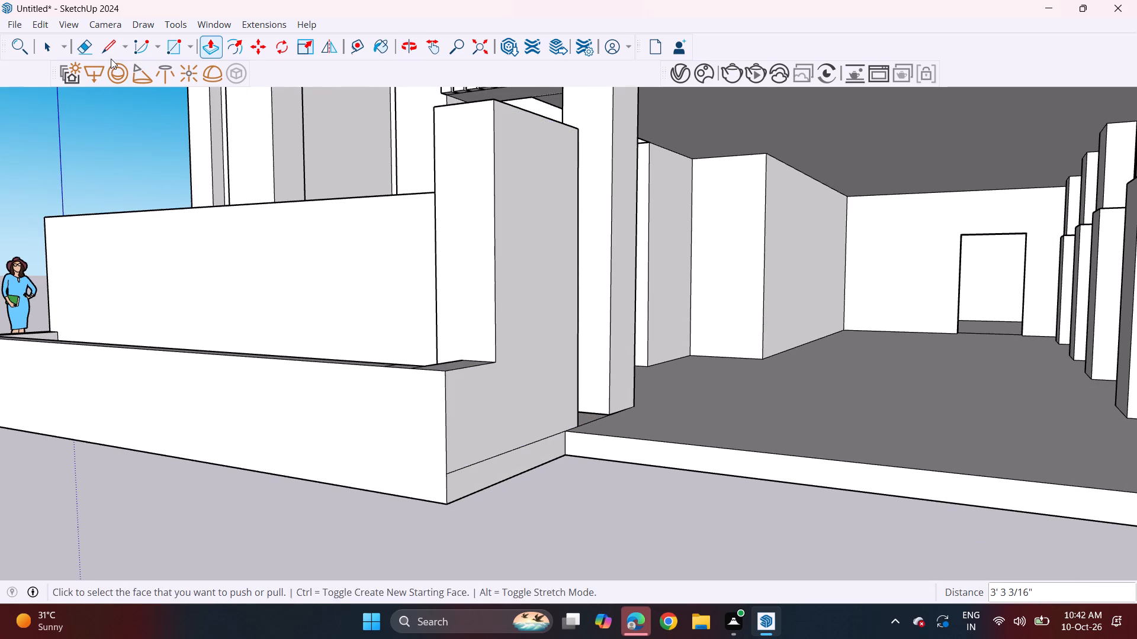
{"action": "left_click", "coordinate": [107, 47]}
{"action": "double_click", "coordinate": [568, 434]}
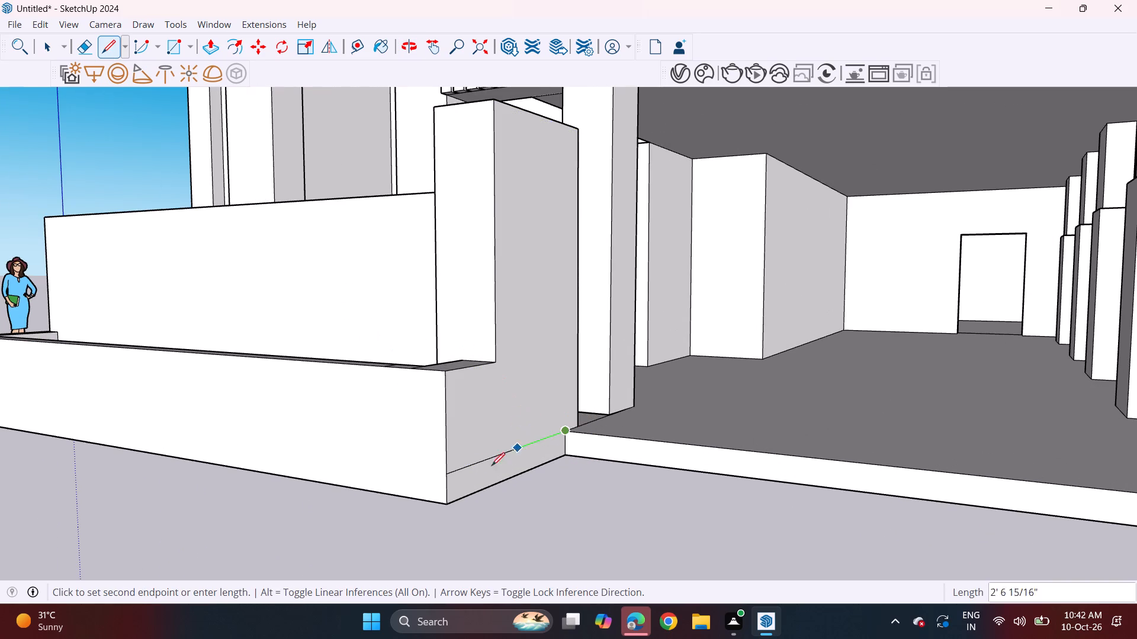
{"action": "left_click", "coordinate": [444, 505]}
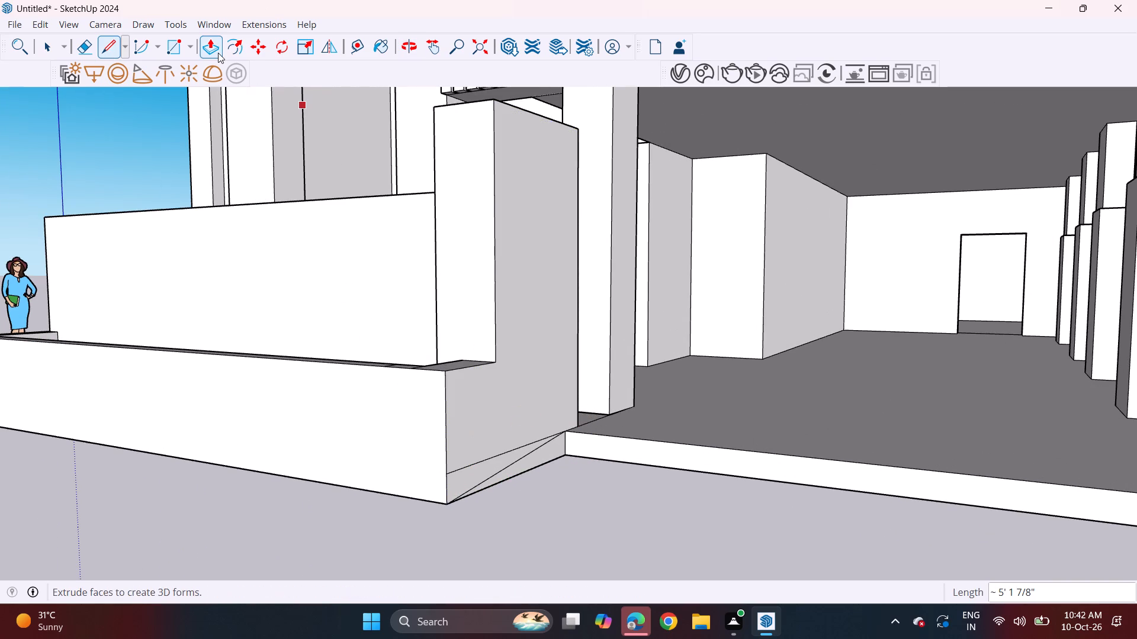
Push/Pull the triangular face about 13' 3 1/8" across the entrance to the opposite plinth, forming a sloped ramp.
{"action": "left_click_drag", "start_coordinate": [218, 53], "coordinate": [227, 59]}
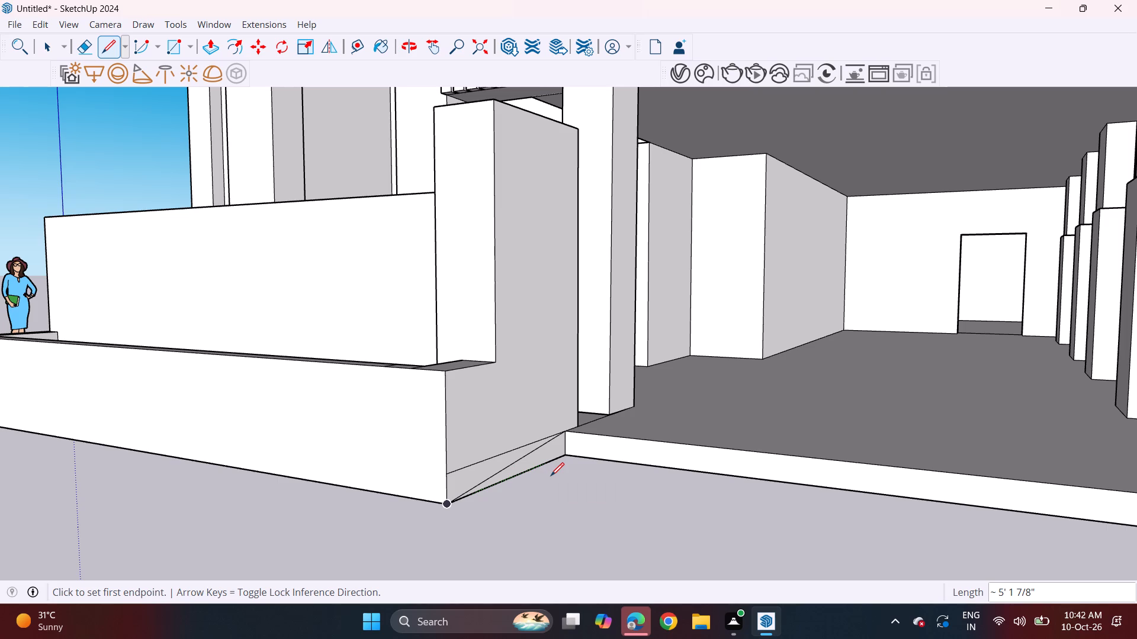
{"action": "scroll", "coordinate": [432, 387], "scroll_direction": "down", "scroll_amount": 3}
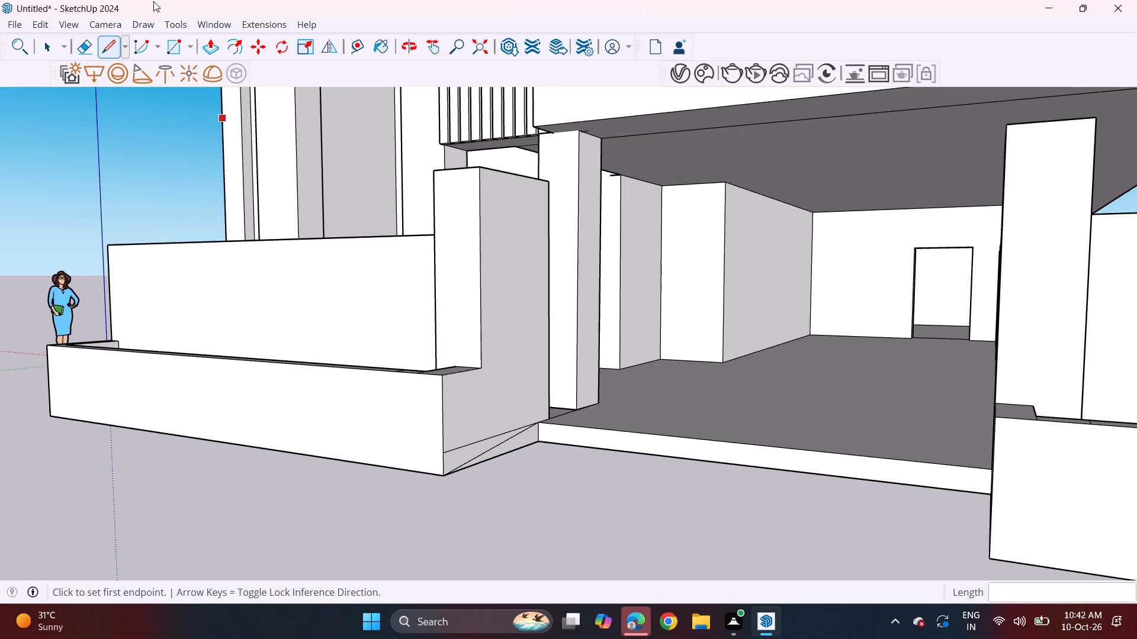
{"action": "left_click", "coordinate": [211, 50]}
{"action": "left_click", "coordinate": [520, 447]}
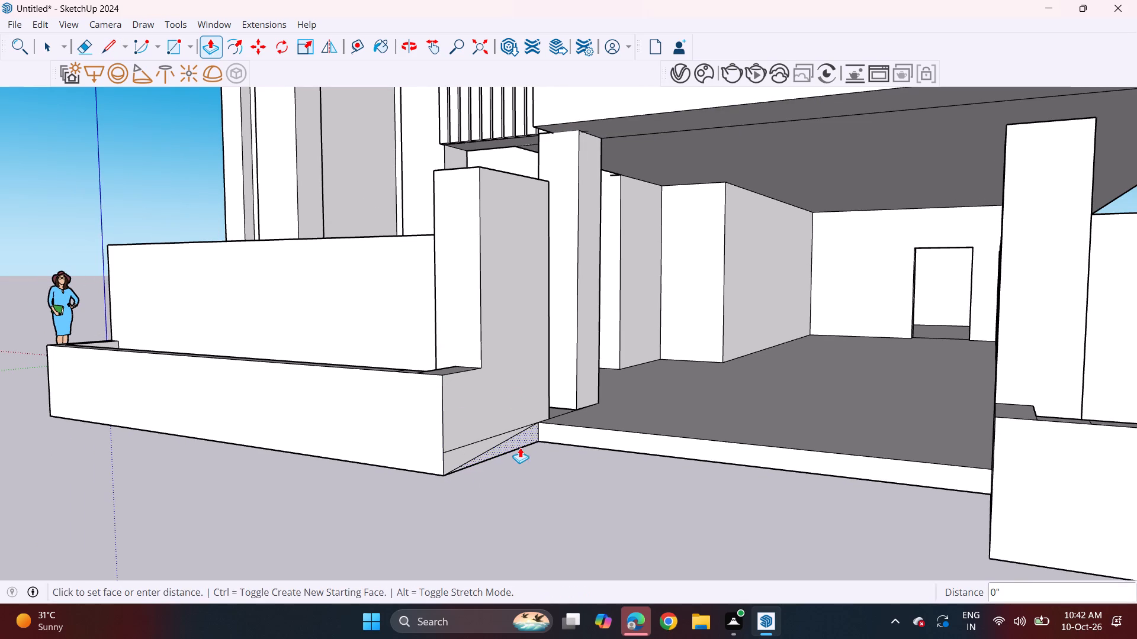
{"action": "middle_click_drag", "start_coordinate": [683, 464], "coordinate": [801, 476]}
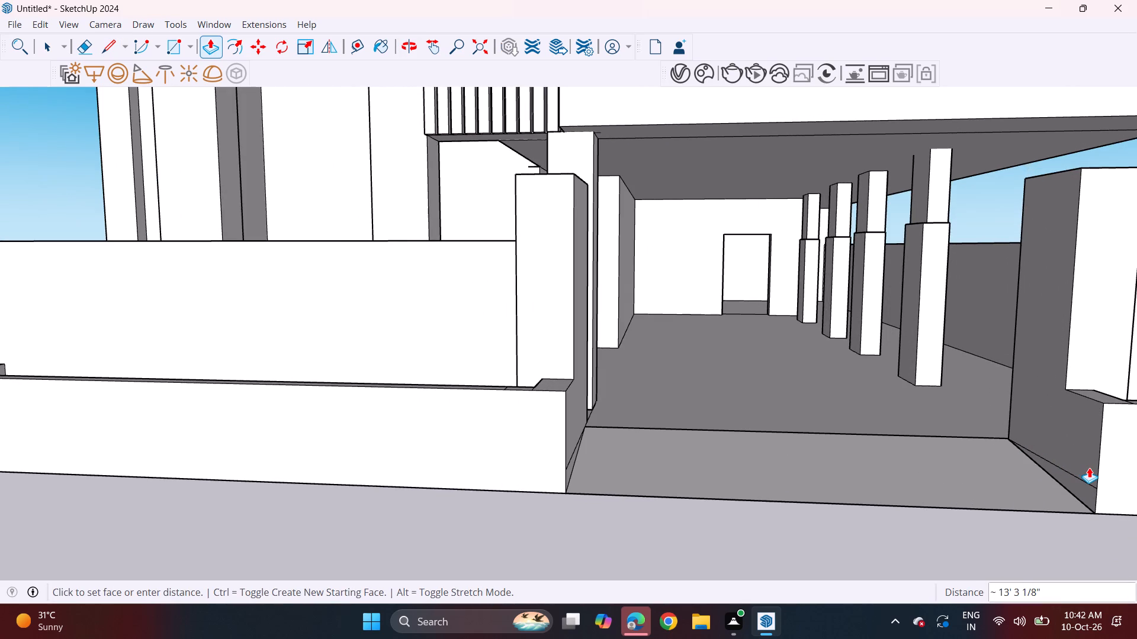
{"action": "left_click", "coordinate": [1089, 468]}
{"action": "middle_click_drag", "start_coordinate": [1122, 522], "coordinate": [1068, 493]}
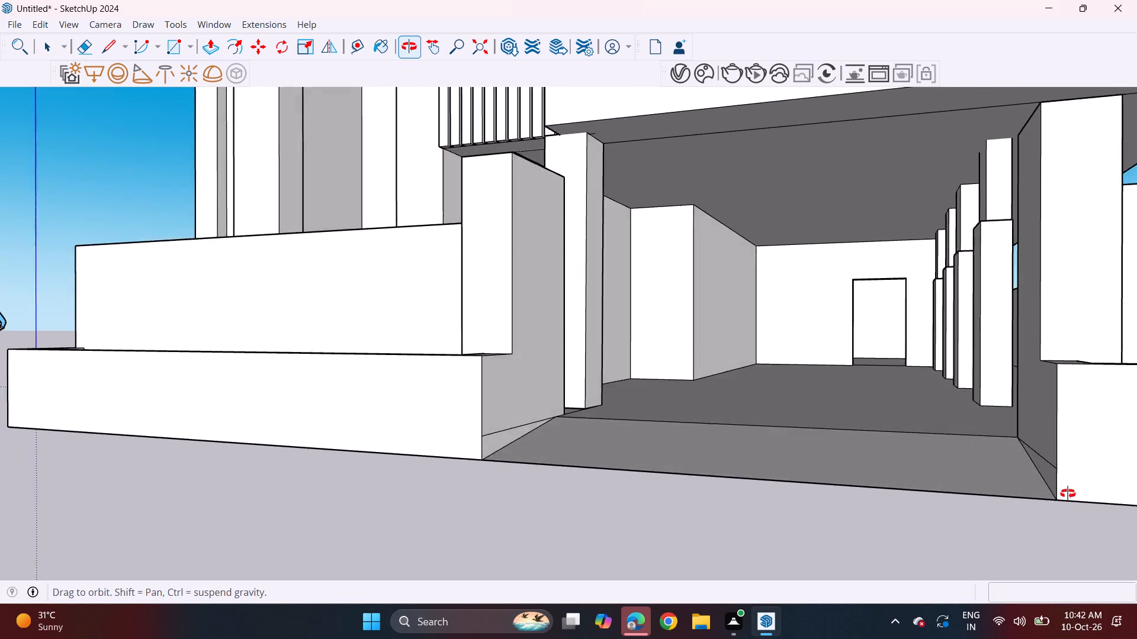
{"action": "middle_click_drag", "start_coordinate": [1068, 493], "coordinate": [1080, 497]}
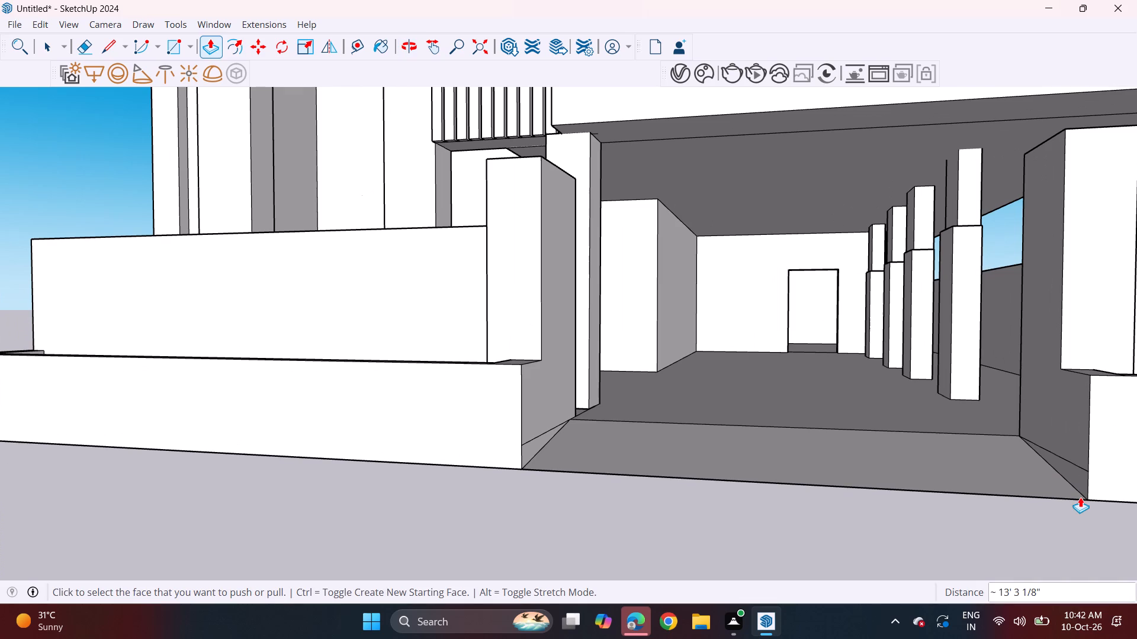
Draw horizontal lines near the base of both planter front faces, about 19' 2 11/16" on the long one and 6' 9 1/2" on the short one.
{"action": "scroll", "coordinate": [1077, 497], "scroll_direction": "down", "scroll_amount": 2}
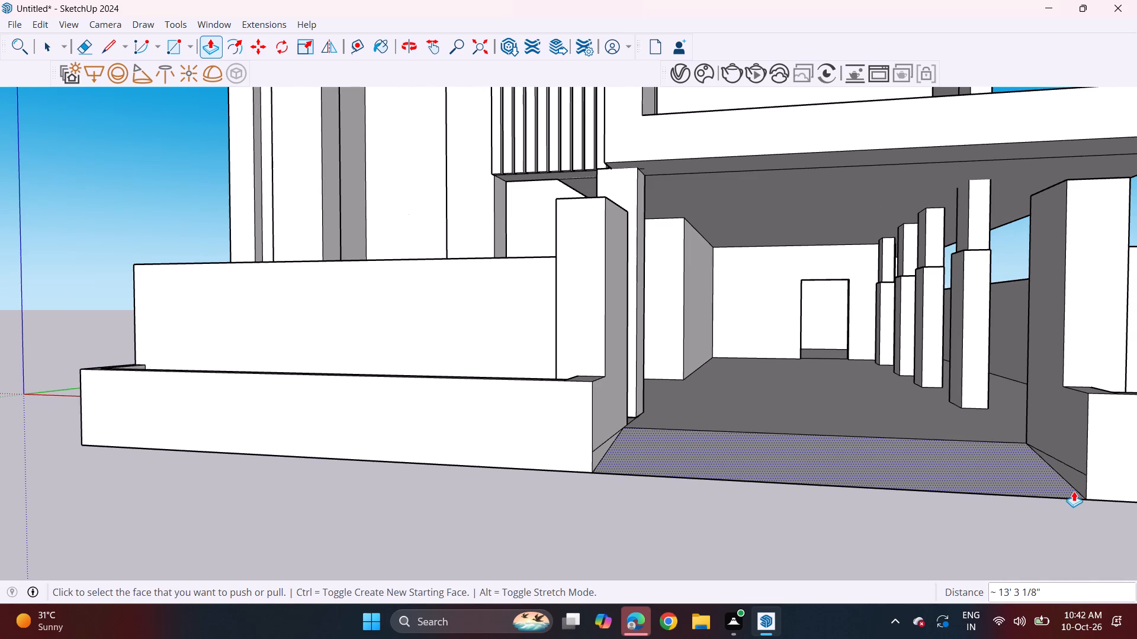
{"action": "middle_click_drag", "start_coordinate": [1075, 494], "coordinate": [846, 421], "text": "shift"}
{"action": "middle_click_drag", "start_coordinate": [373, 380], "coordinate": [394, 408]}
{"action": "scroll", "coordinate": [394, 408], "scroll_direction": "down", "scroll_amount": 3}
{"action": "middle_click_drag", "start_coordinate": [385, 408], "coordinate": [521, 419], "text": "shift"}
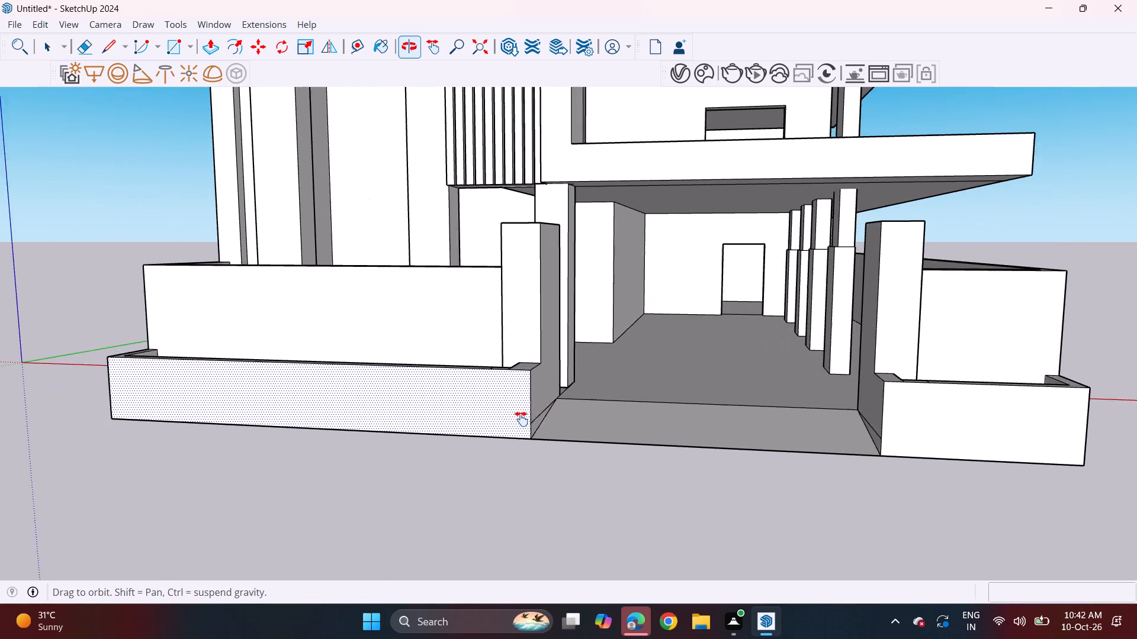
{"action": "middle_click_drag", "start_coordinate": [521, 419], "coordinate": [547, 417], "text": "shift"}
{"action": "left_click", "coordinate": [108, 46]}
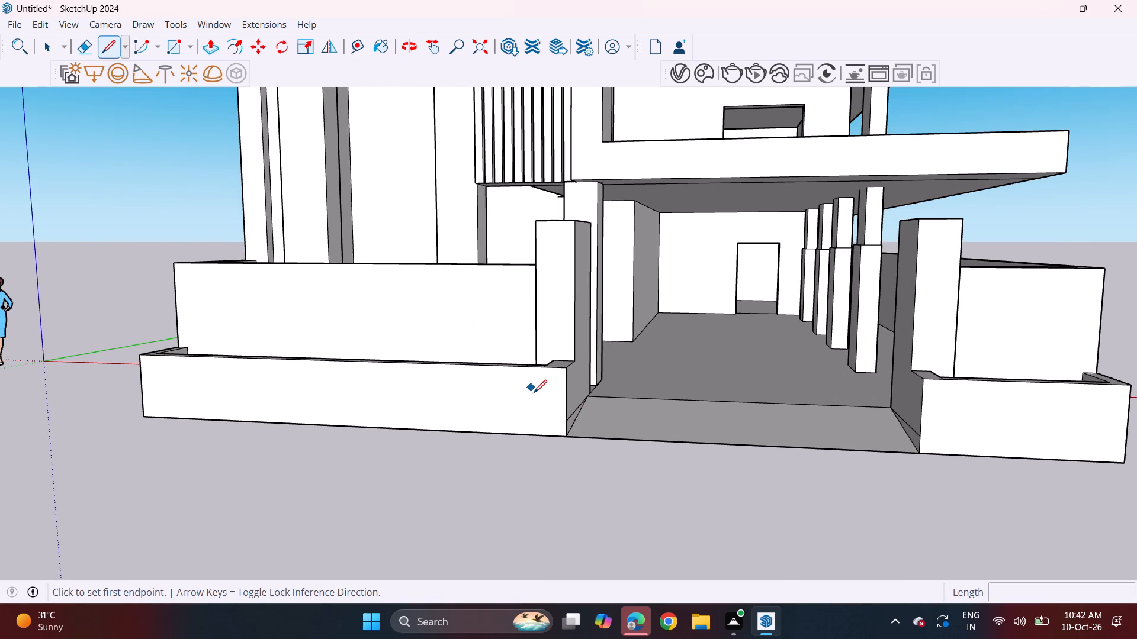
{"action": "left_click", "coordinate": [570, 423]}
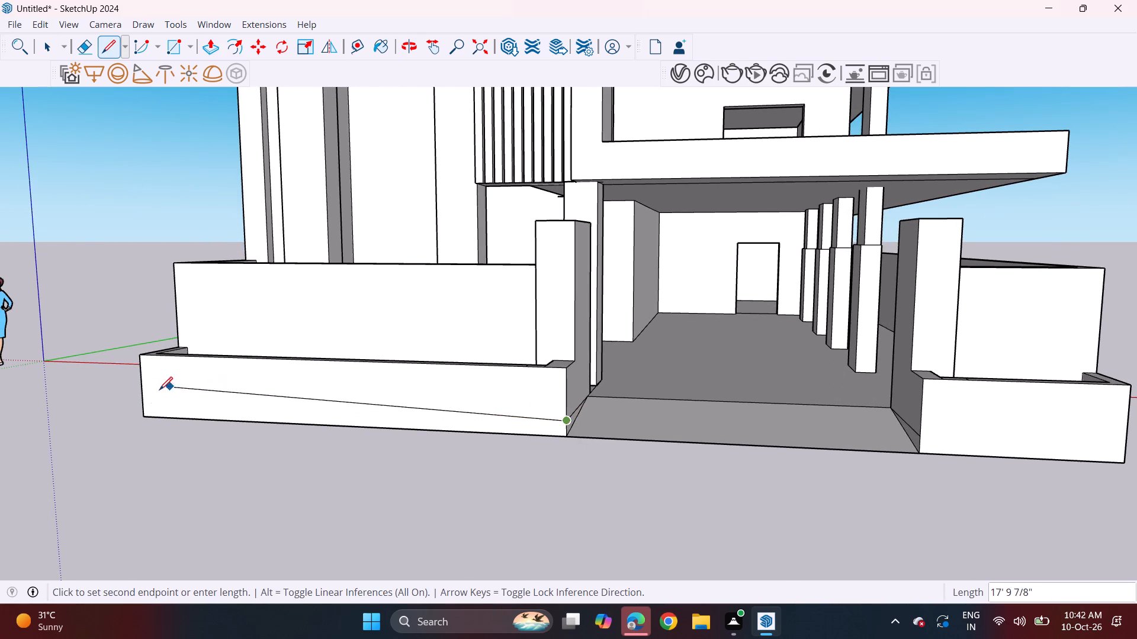
{"action": "left_click", "coordinate": [144, 396]}
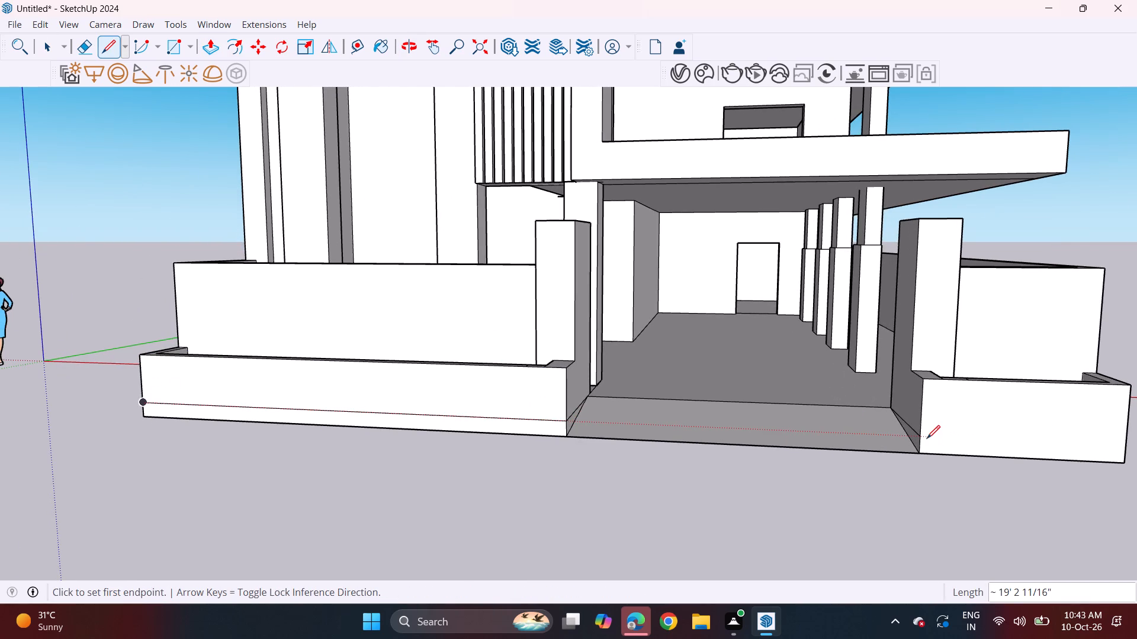
{"action": "left_click", "coordinate": [922, 437]}
{"action": "left_click", "coordinate": [1129, 439]}
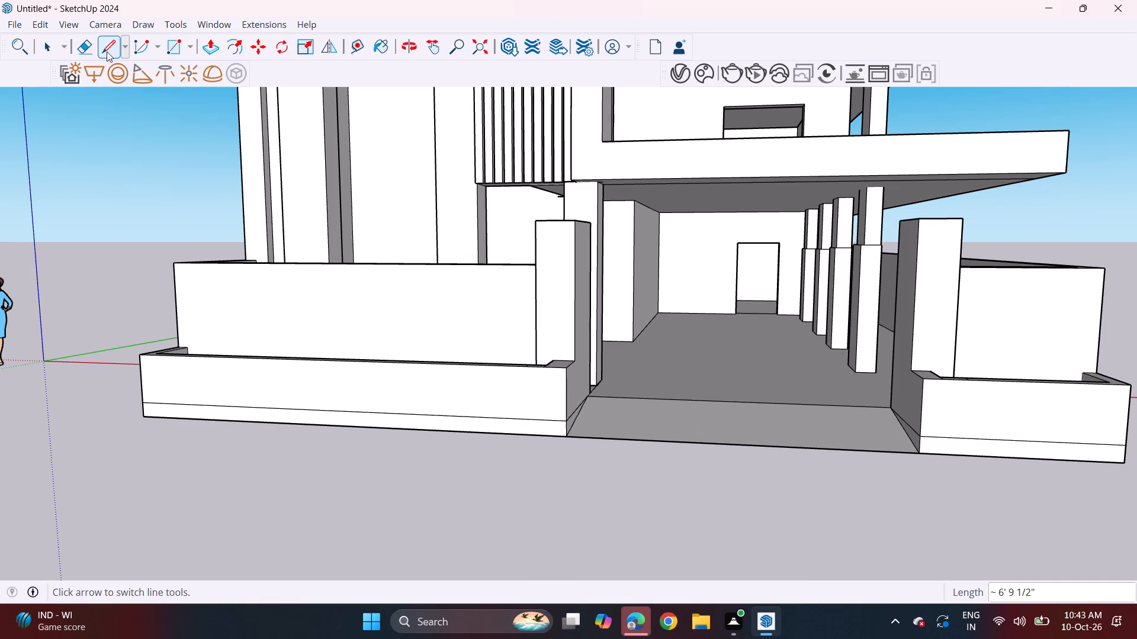
Push/Pull the base strips of the long and short planters outward 3' 7 3/4" to form projecting ledges.
{"action": "left_click_drag", "start_coordinate": [203, 46], "coordinate": [205, 52]}
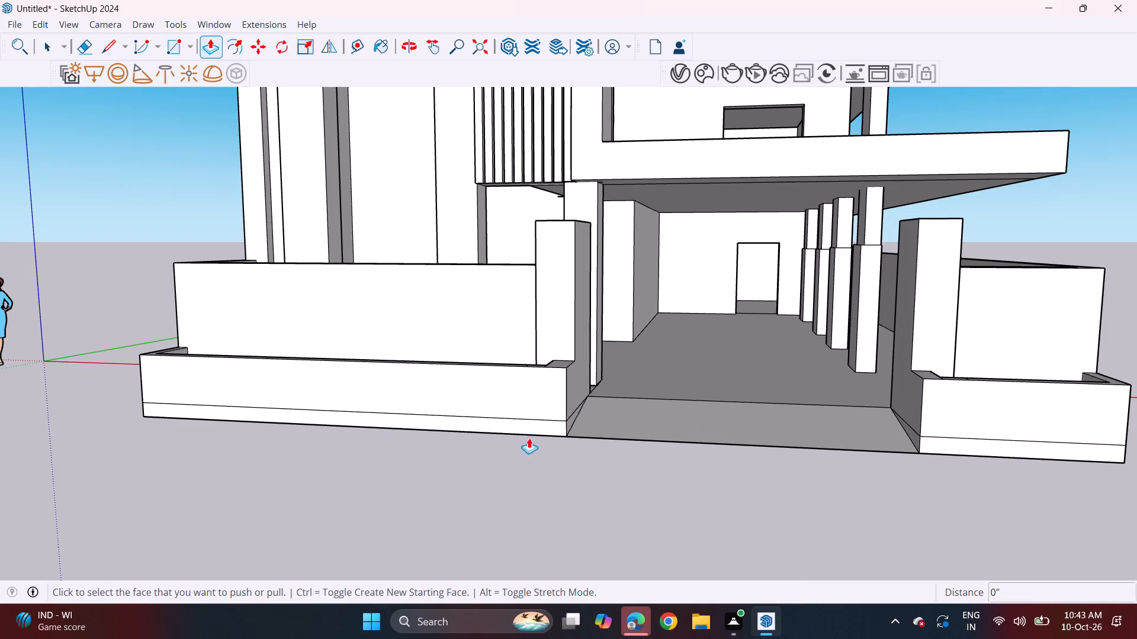
{"action": "left_click", "coordinate": [537, 430]}
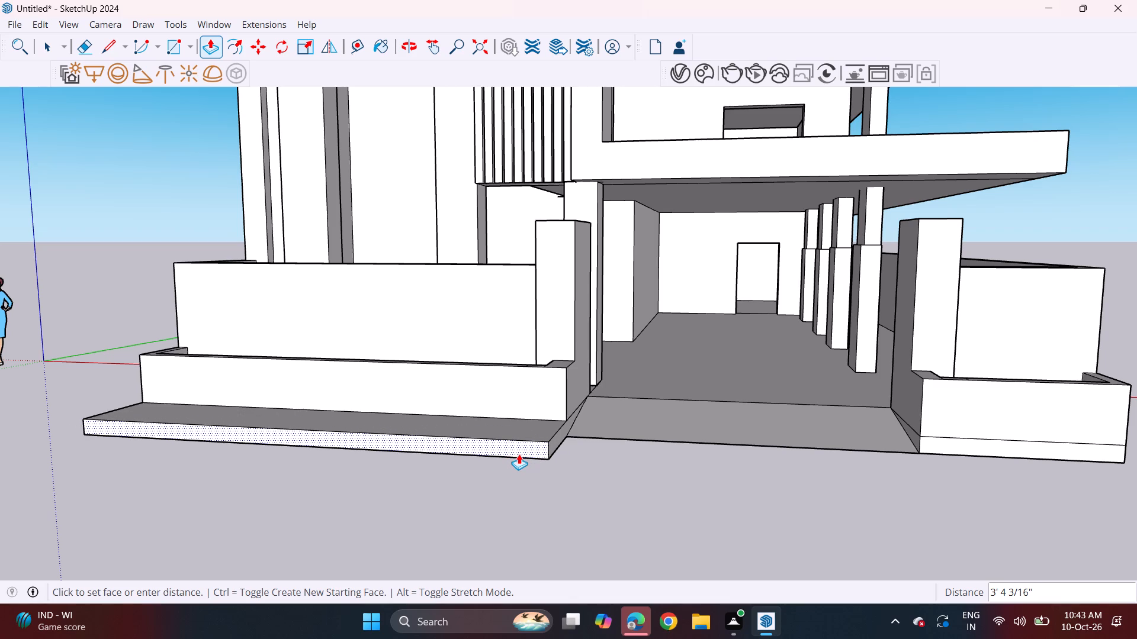
{"action": "left_click", "coordinate": [518, 457]}
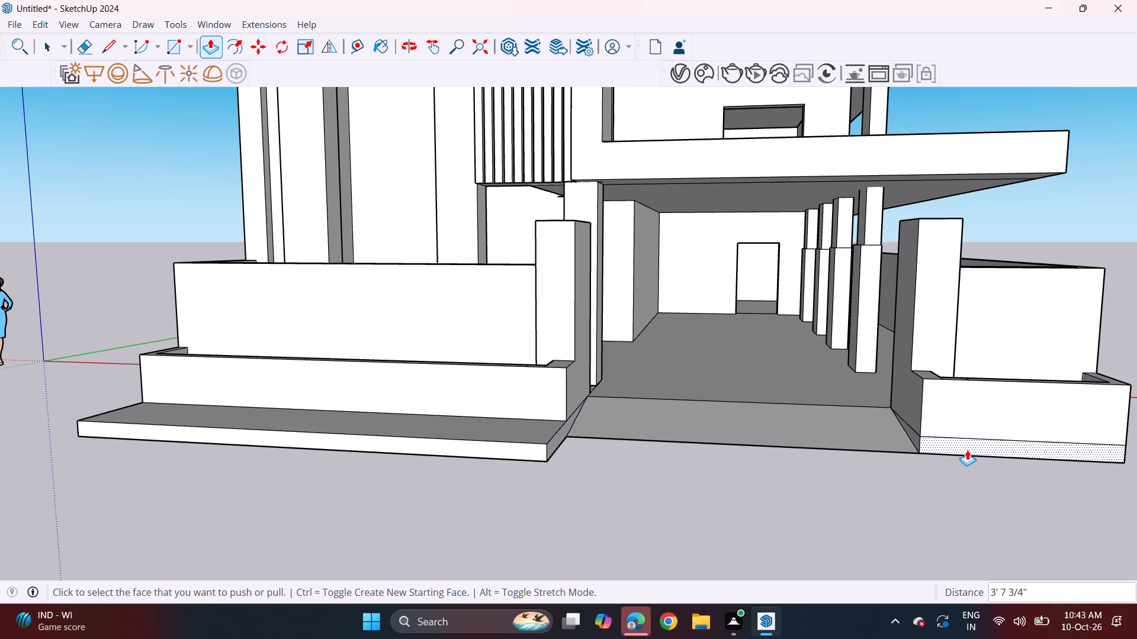
{"action": "double_click", "coordinate": [967, 450]}
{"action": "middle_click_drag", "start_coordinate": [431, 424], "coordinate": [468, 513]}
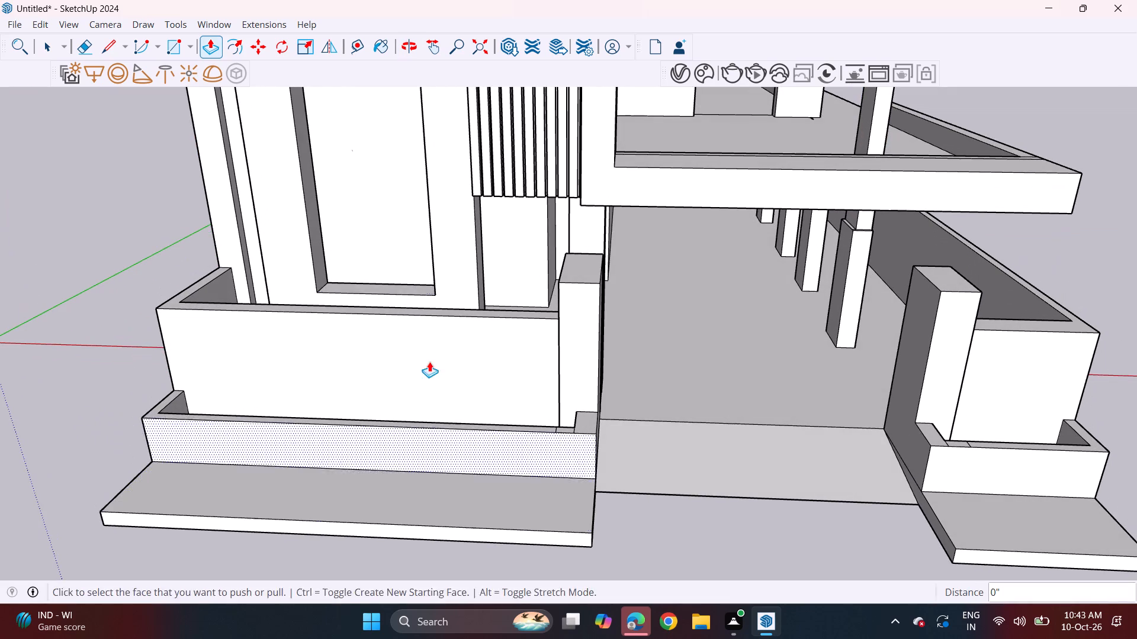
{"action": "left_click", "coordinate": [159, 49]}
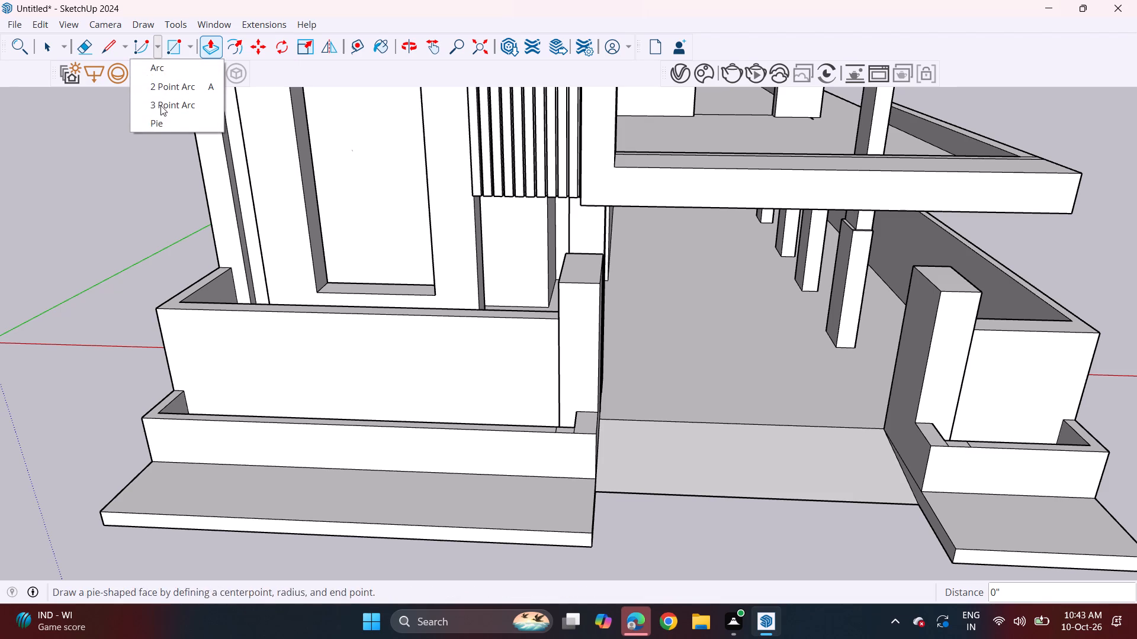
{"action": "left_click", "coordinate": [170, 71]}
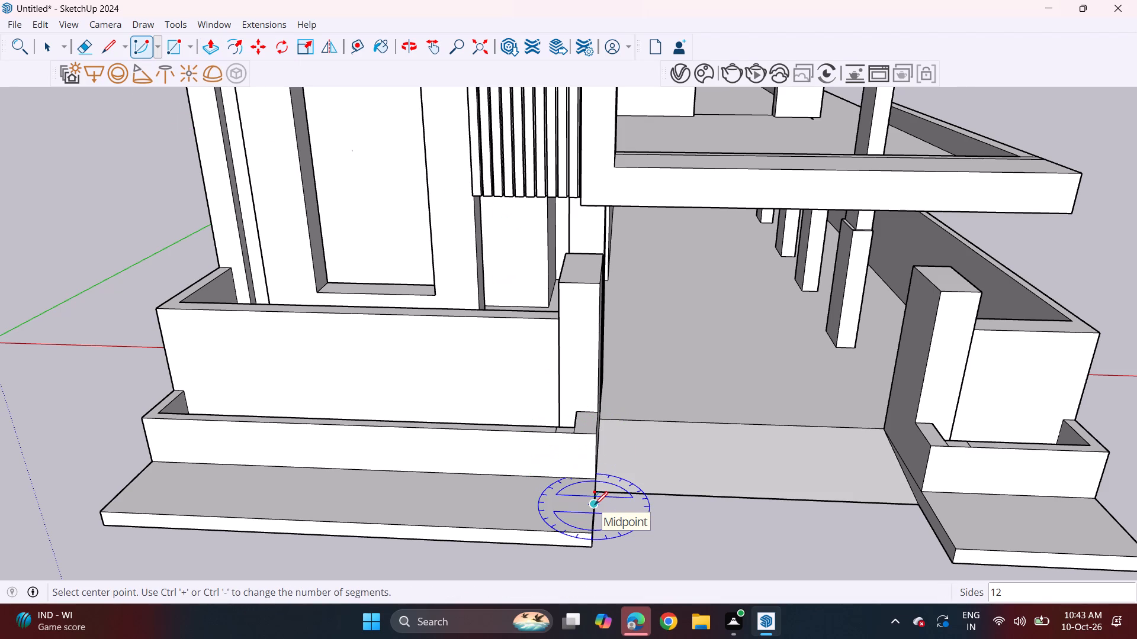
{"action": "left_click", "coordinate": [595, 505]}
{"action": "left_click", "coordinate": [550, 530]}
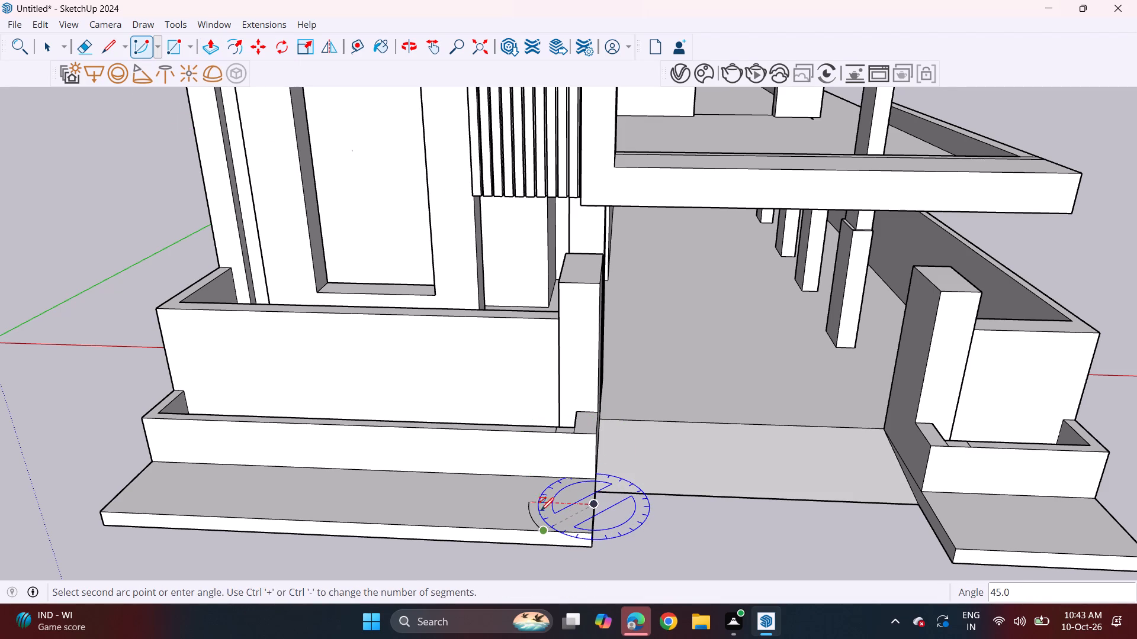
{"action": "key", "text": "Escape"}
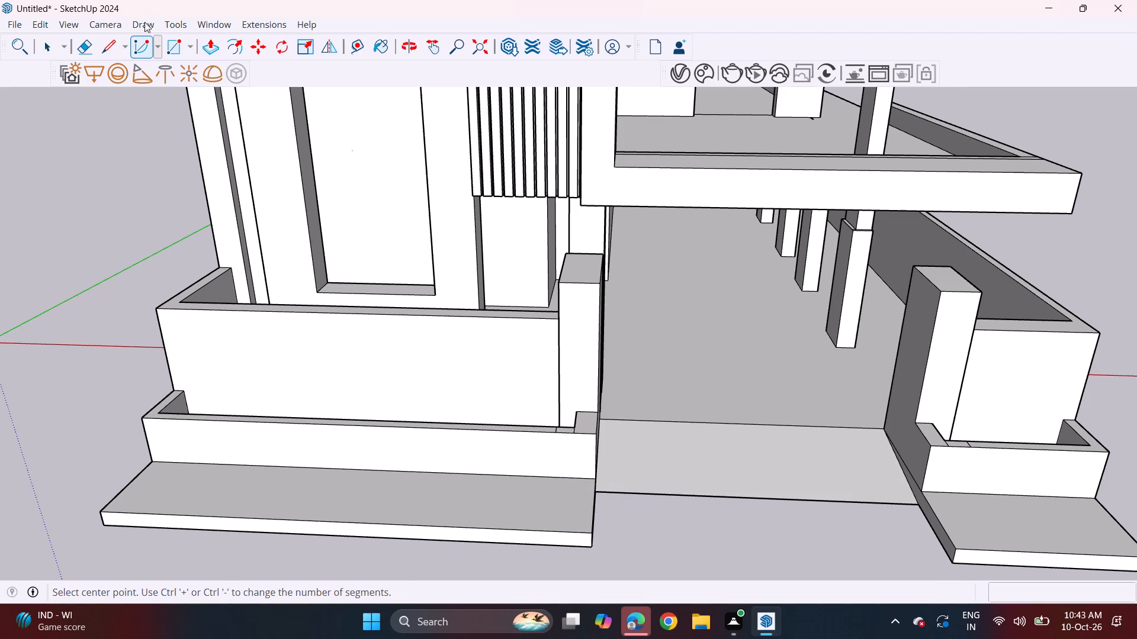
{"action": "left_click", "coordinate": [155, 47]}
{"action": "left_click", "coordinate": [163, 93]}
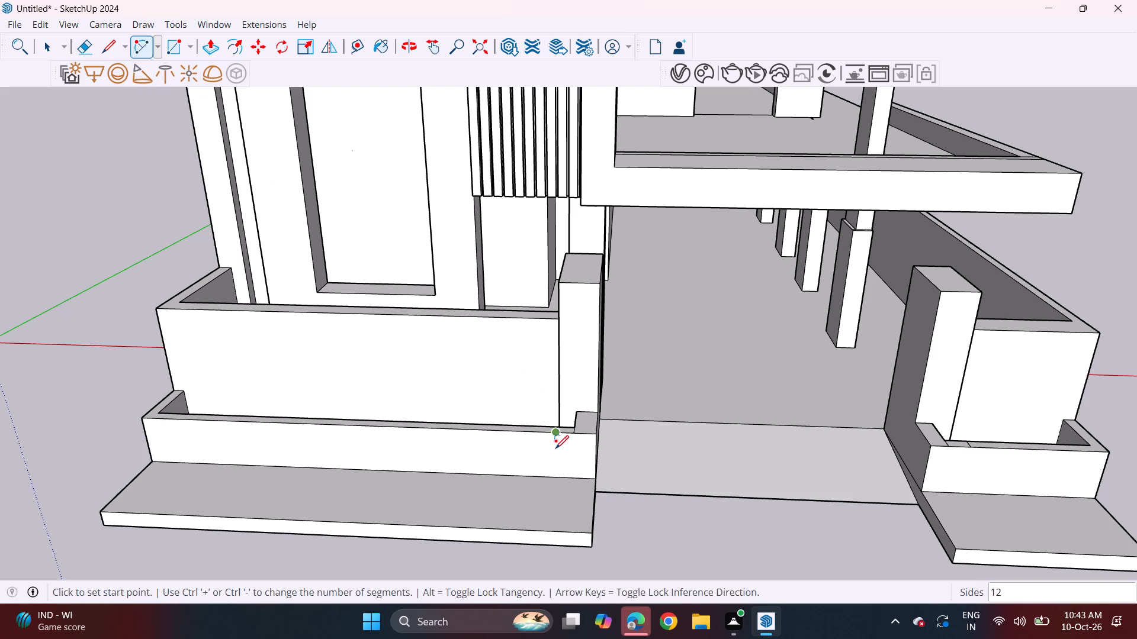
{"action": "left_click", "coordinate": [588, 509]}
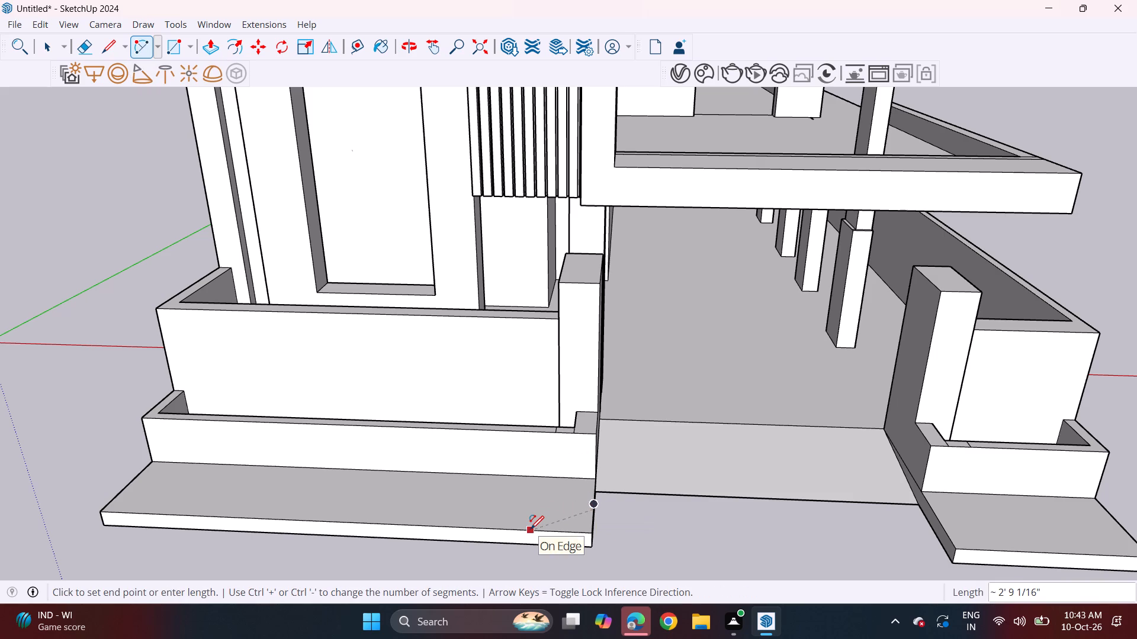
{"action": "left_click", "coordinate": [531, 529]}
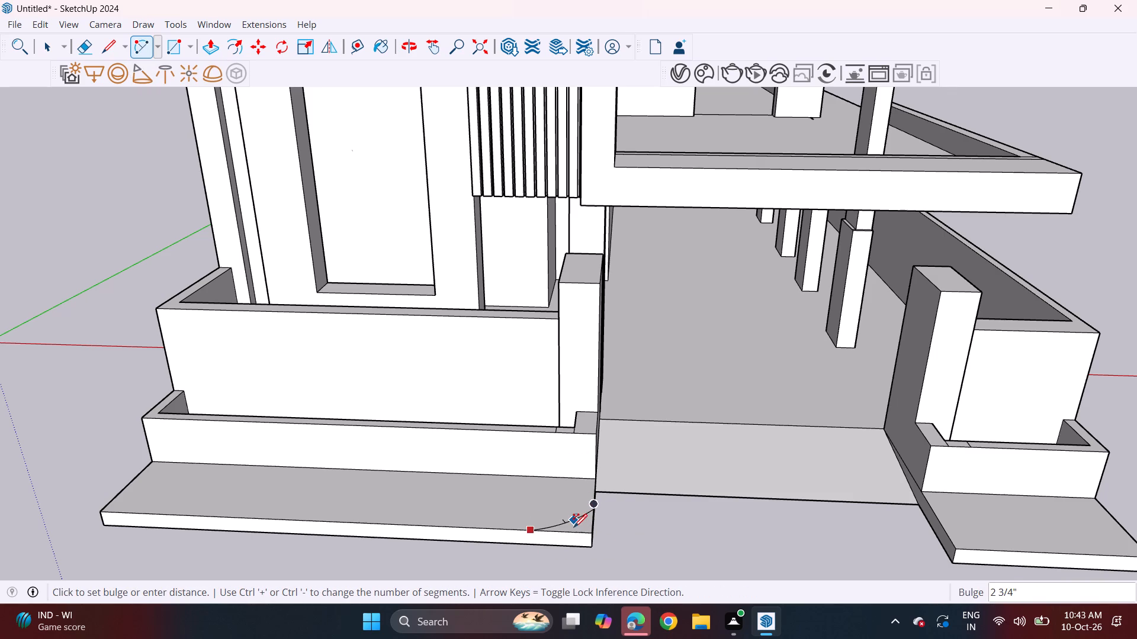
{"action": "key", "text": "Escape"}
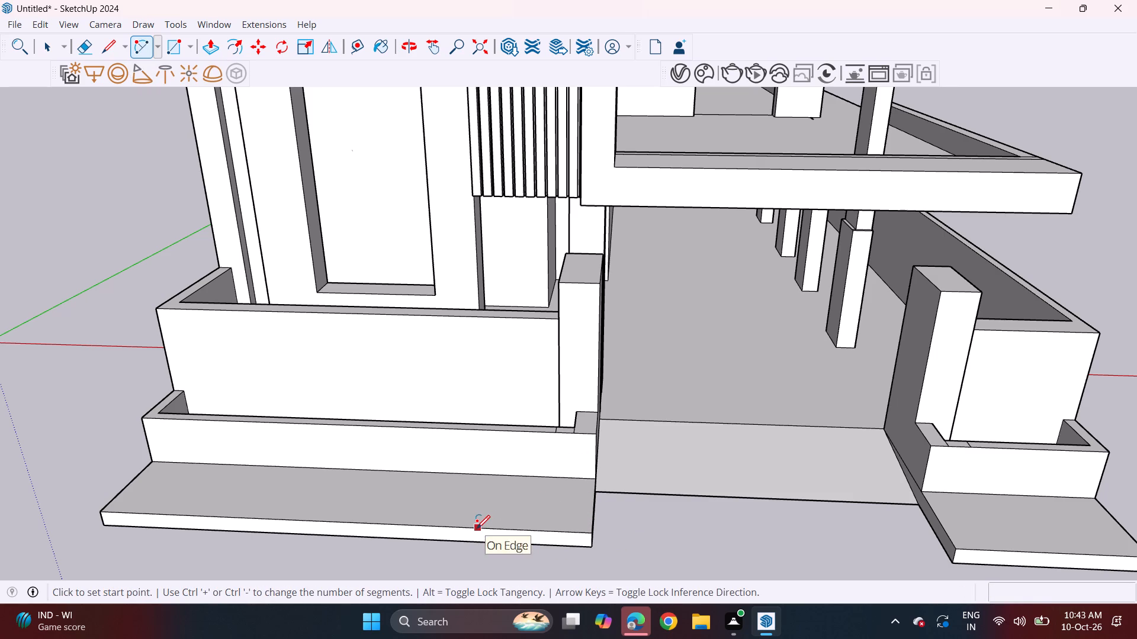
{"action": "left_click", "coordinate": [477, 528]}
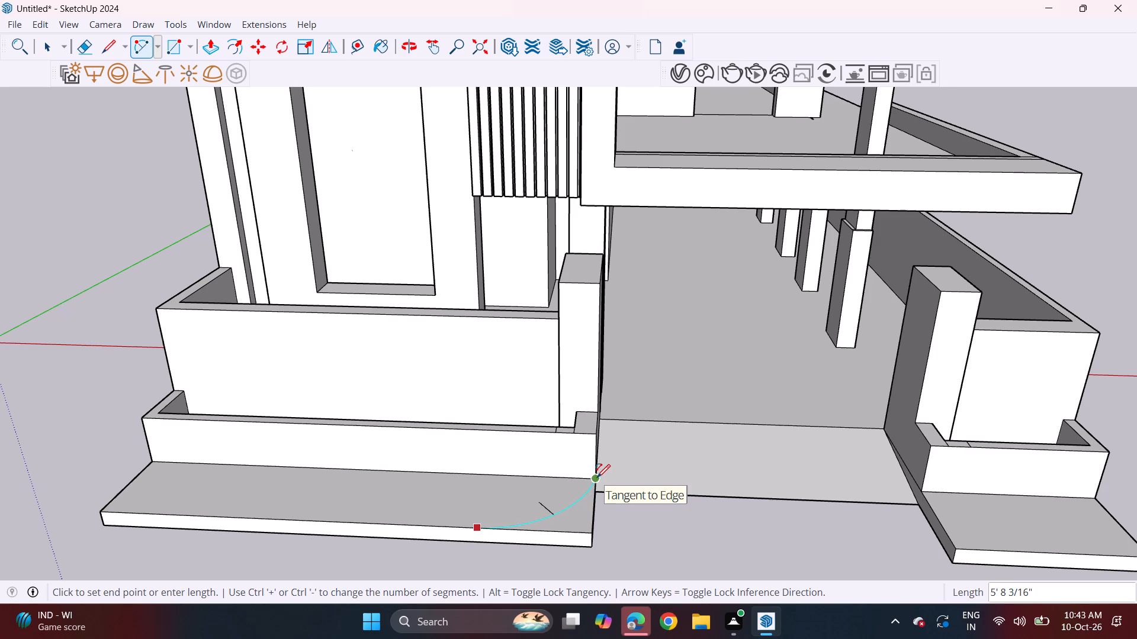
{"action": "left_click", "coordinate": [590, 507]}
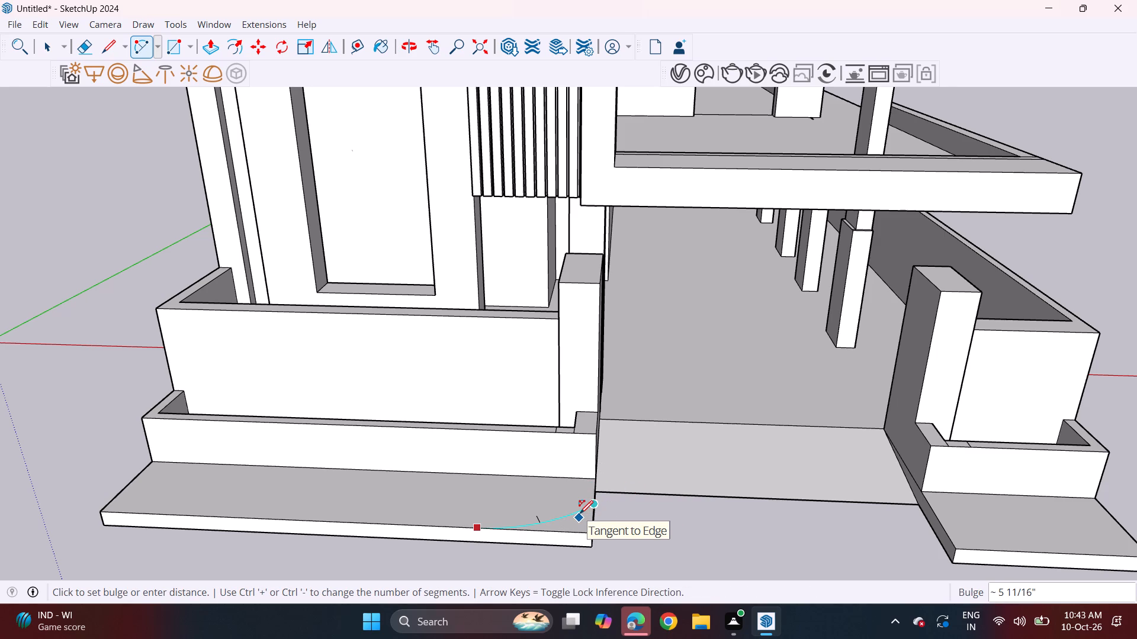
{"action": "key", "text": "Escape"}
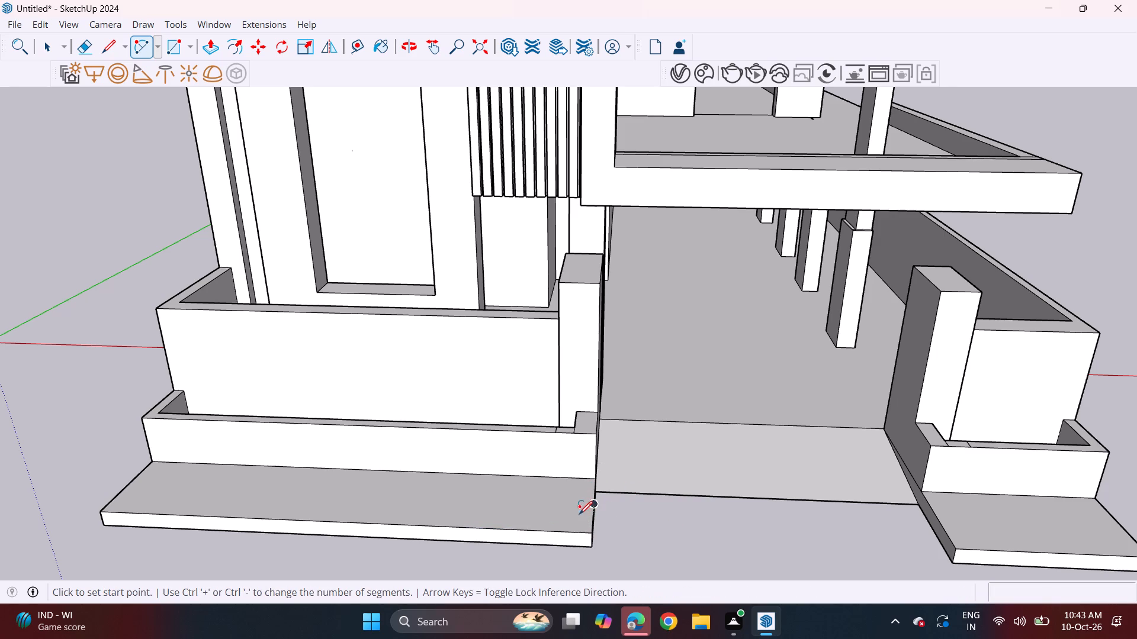
Draw a 2 Point Arc tangent to the edge across the long planter ledge's front corner beside the ramp, with a bulge of about 6 15/16".
{"action": "scroll", "coordinate": [567, 520], "scroll_direction": "up", "scroll_amount": 4}
{"action": "left_click", "coordinate": [528, 531]}
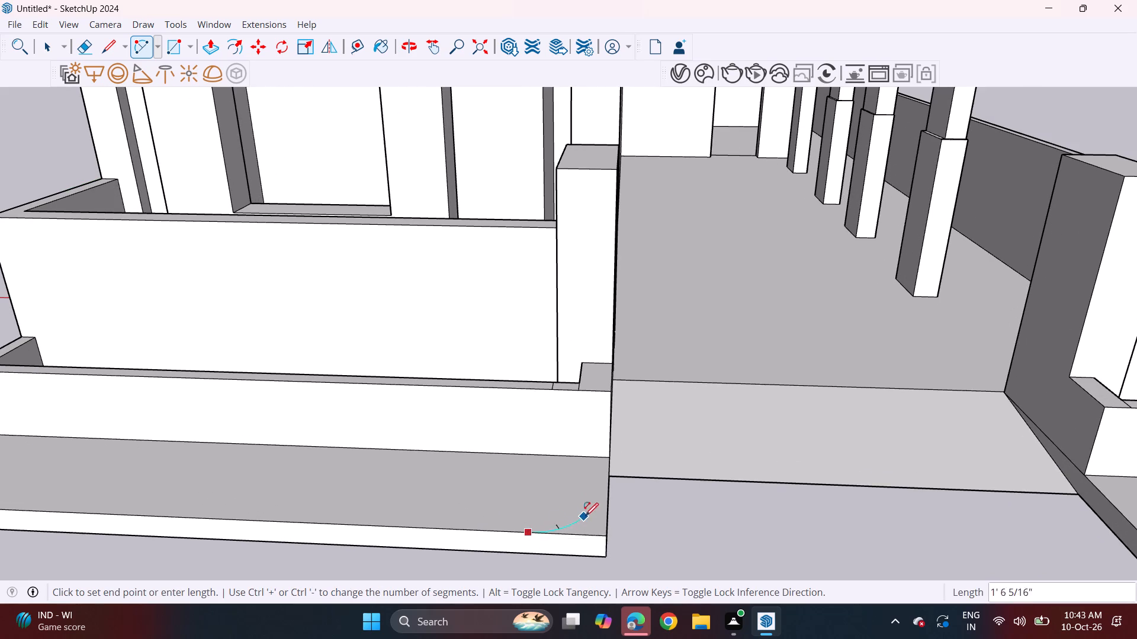
{"action": "left_click", "coordinate": [610, 501]}
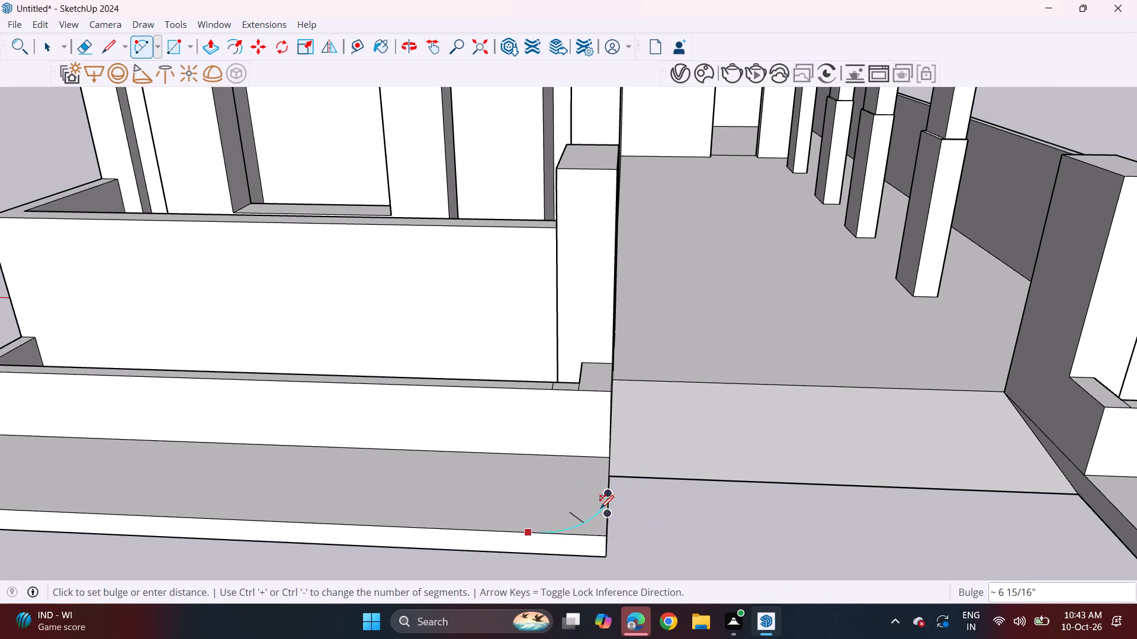
{"action": "left_click", "coordinate": [600, 508]}
Draw a matching tangent 2 Point Arc across the short planter ledge's front corner beside the ramp.
{"action": "middle_click_drag", "start_coordinate": [779, 514], "coordinate": [529, 464], "text": "shift"}
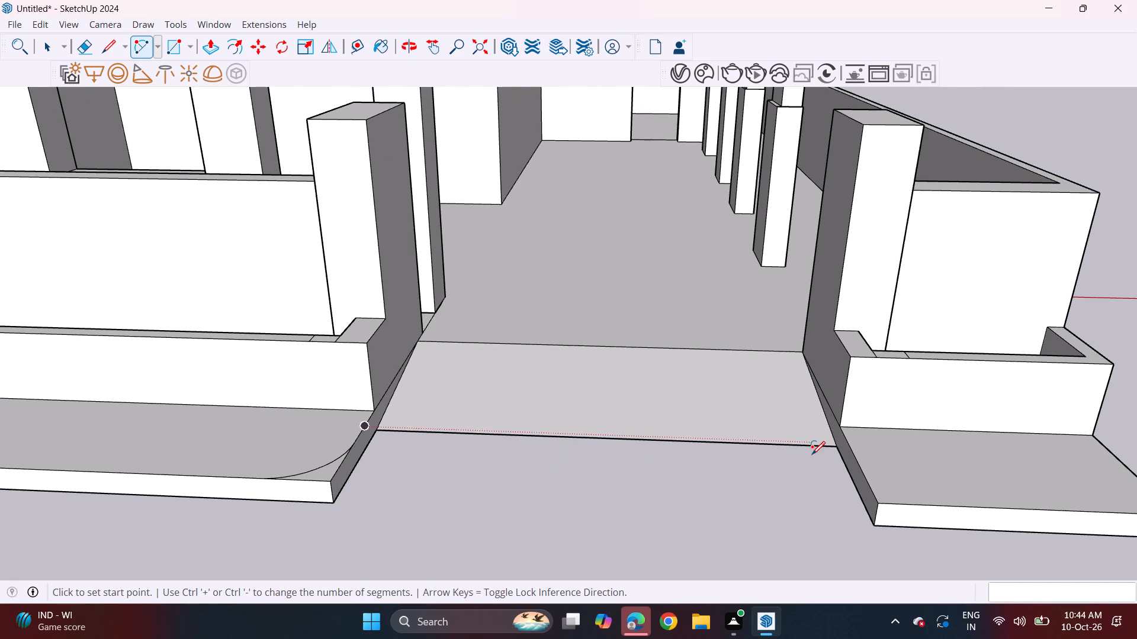
{"action": "left_click", "coordinate": [865, 466]}
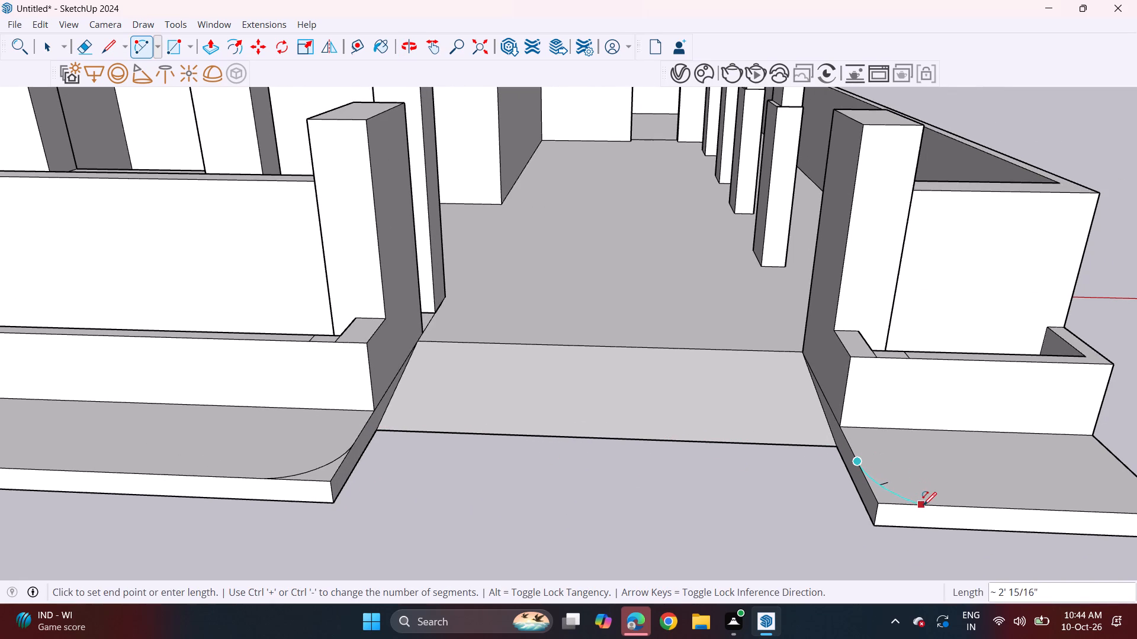
{"action": "left_click", "coordinate": [941, 506]}
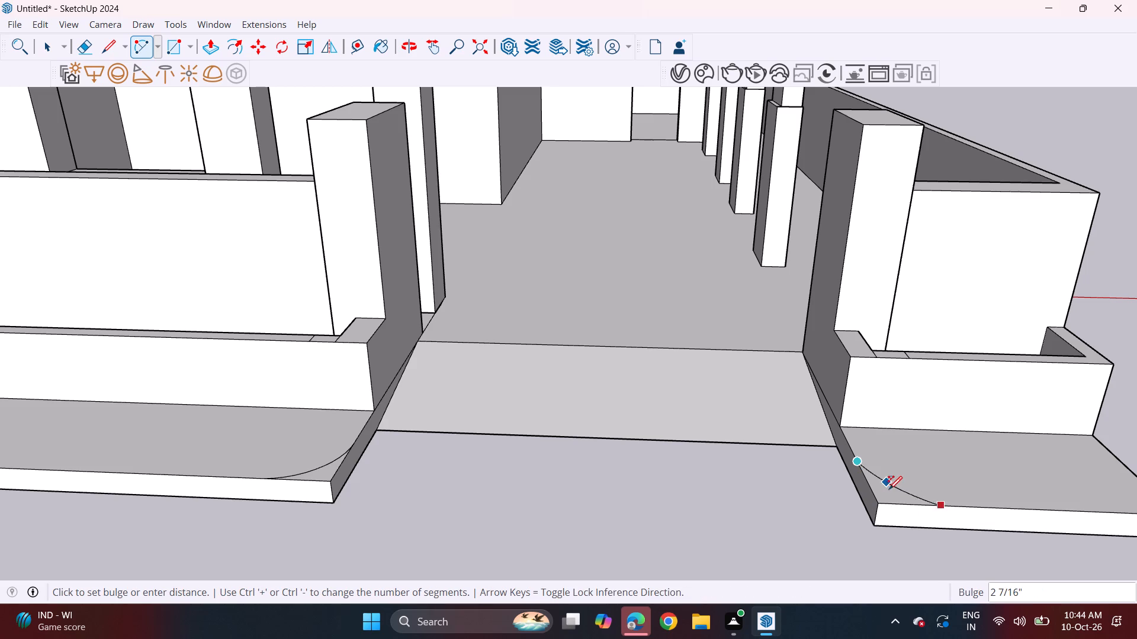
{"action": "middle_click_drag", "start_coordinate": [891, 487], "coordinate": [862, 560]}
{"action": "middle_click_drag", "start_coordinate": [863, 550], "coordinate": [724, 312]}
{"action": "middle_click_drag", "start_coordinate": [724, 312], "coordinate": [724, 395]}
{"action": "double_click", "coordinate": [717, 369]}
Push/Pull the corner pieces outside both arcs down 7 11/16" to round off the two ledges.
{"action": "middle_click_drag", "start_coordinate": [685, 368], "coordinate": [650, 252]}
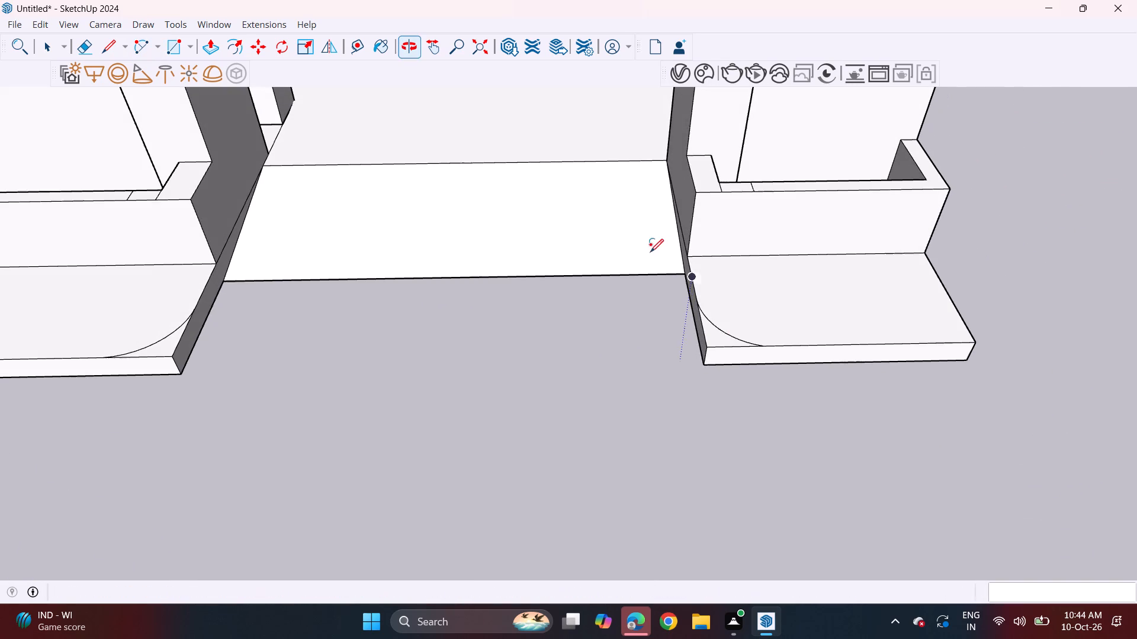
{"action": "middle_click_drag", "start_coordinate": [650, 252], "coordinate": [740, 320]}
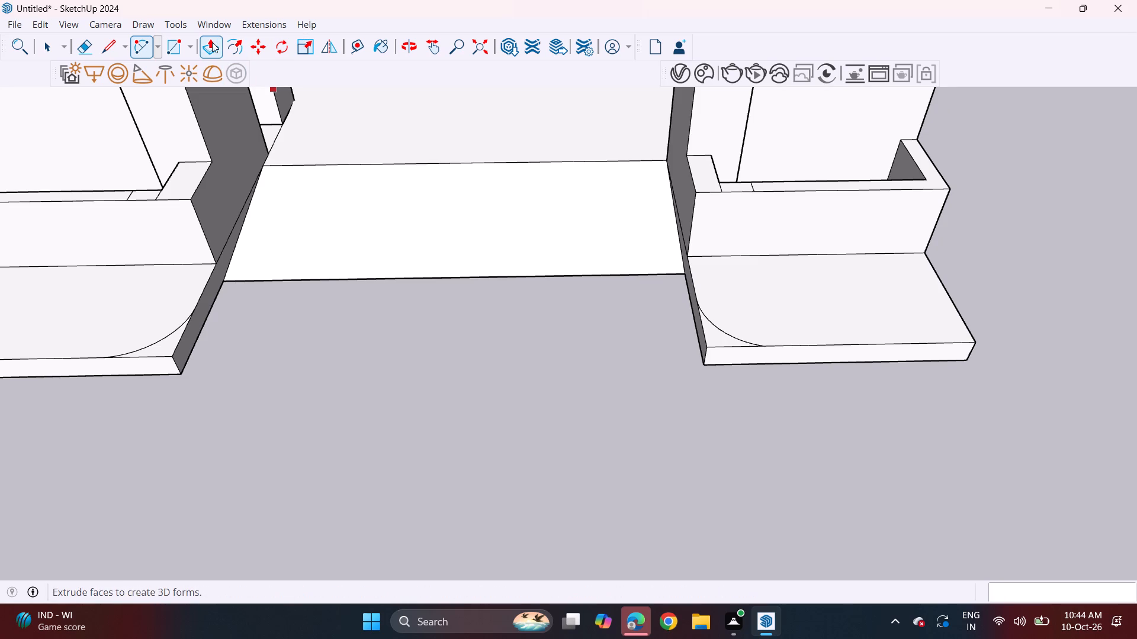
{"action": "left_click", "coordinate": [212, 42]}
{"action": "left_click", "coordinate": [710, 341]}
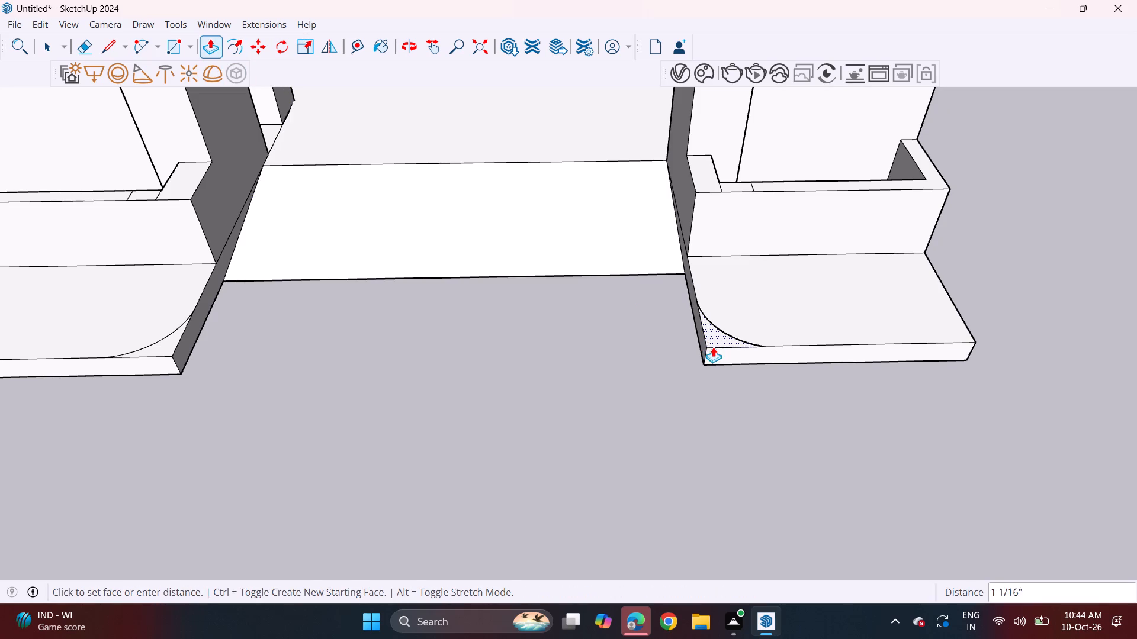
{"action": "left_click", "coordinate": [714, 363]}
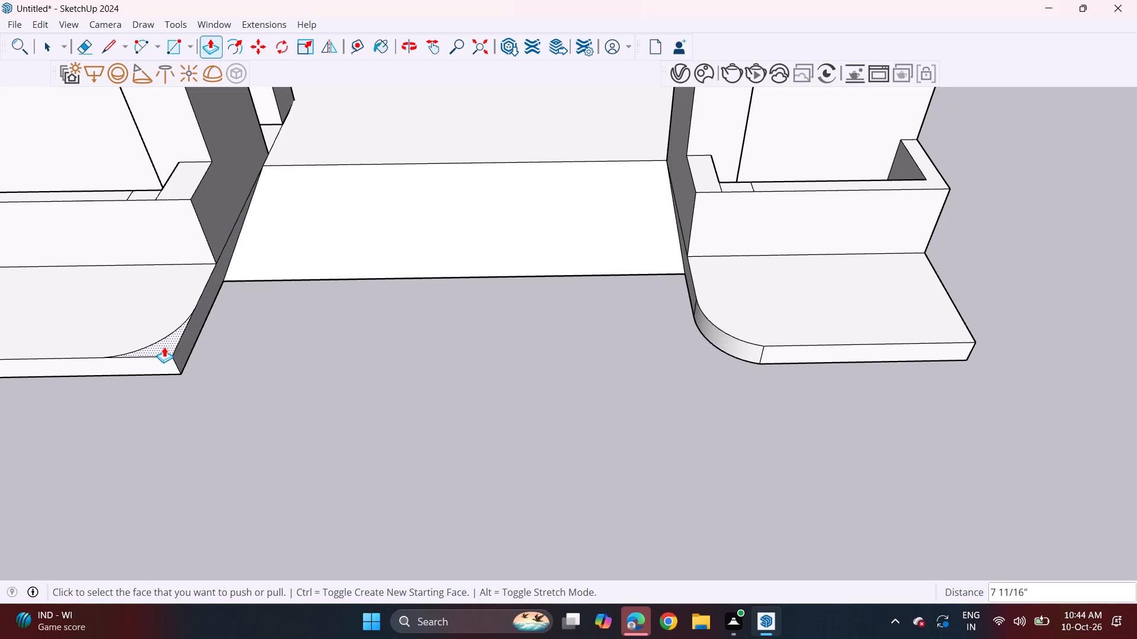
{"action": "double_click", "coordinate": [164, 347]}
Push/Pull the short ledge's top face down 2 13/16", repeat it on the long ledge, and undo the extra push there.
{"action": "middle_click_drag", "start_coordinate": [378, 383], "coordinate": [403, 234]}
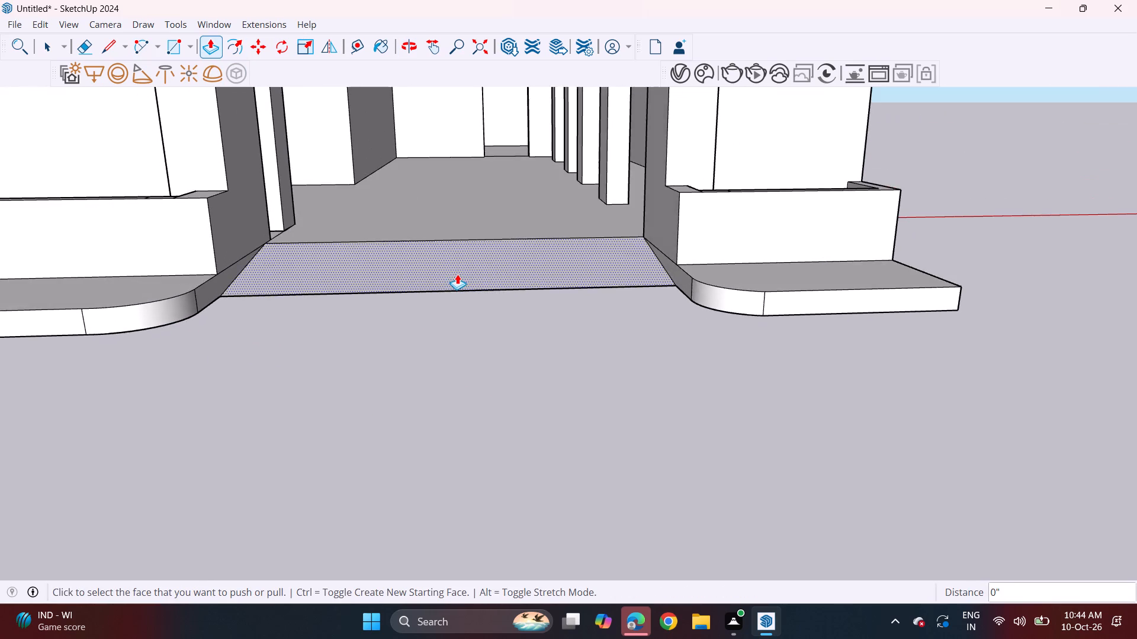
{"action": "scroll", "coordinate": [457, 274], "scroll_direction": "down", "scroll_amount": 3}
{"action": "middle_click_drag", "start_coordinate": [555, 338], "coordinate": [644, 422]}
{"action": "middle_click_drag", "start_coordinate": [632, 413], "coordinate": [621, 373]}
{"action": "middle_click_drag", "start_coordinate": [821, 305], "coordinate": [792, 377]}
{"action": "scroll", "coordinate": [724, 392], "scroll_direction": "up", "scroll_amount": 2}
{"action": "left_click", "coordinate": [724, 392]}
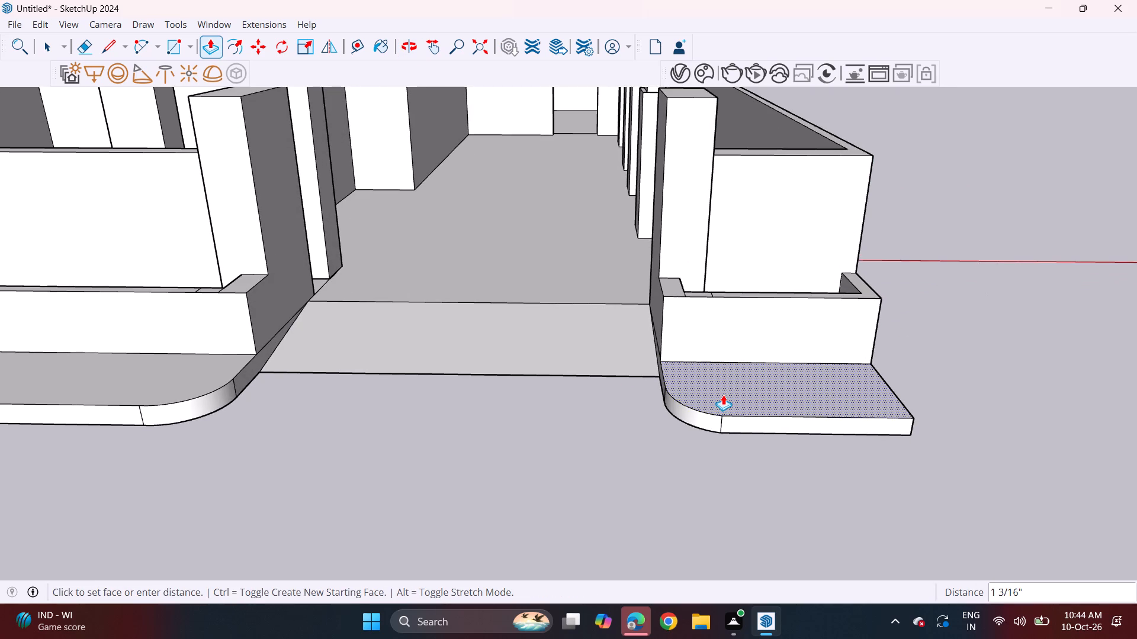
{"action": "left_click", "coordinate": [723, 399]}
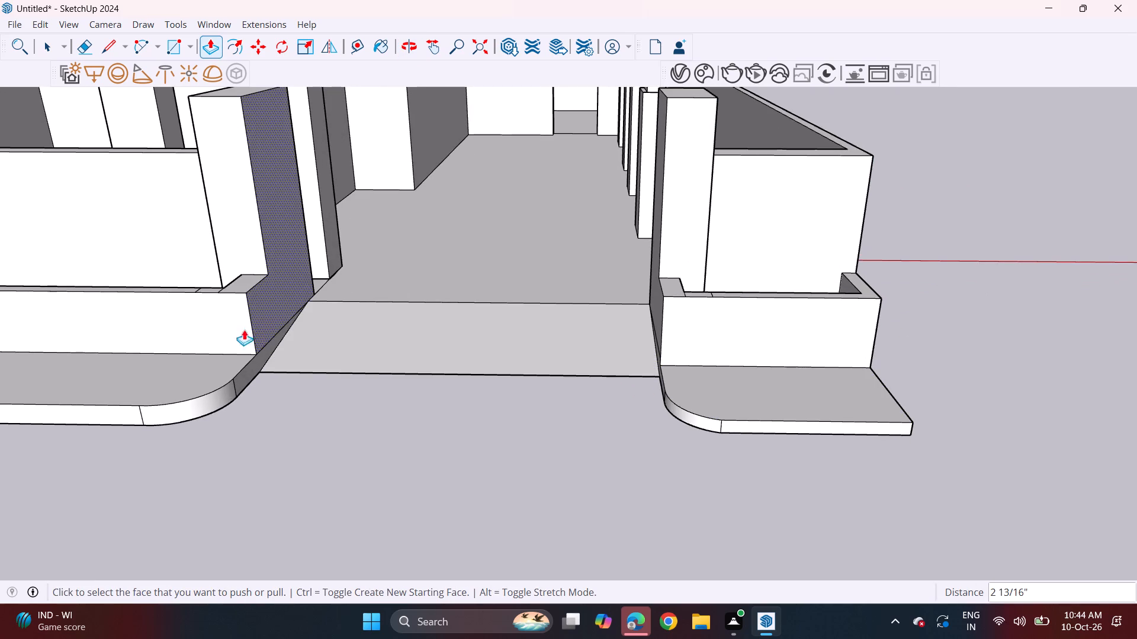
{"action": "triple_click", "coordinate": [224, 370]}
{"action": "key", "text": "ctrl+z"}
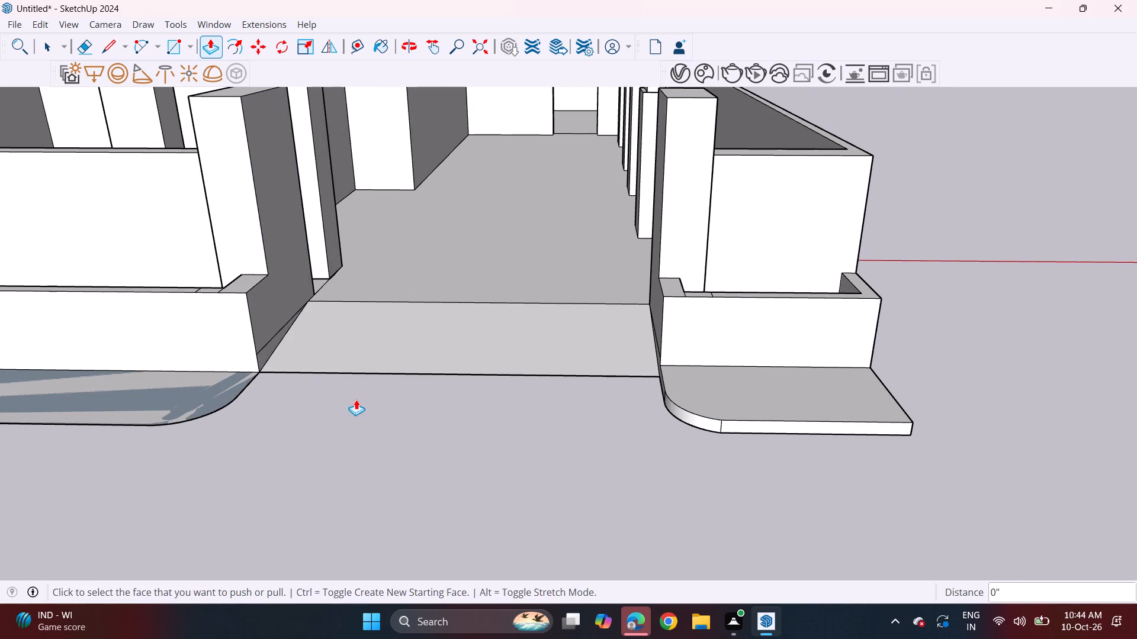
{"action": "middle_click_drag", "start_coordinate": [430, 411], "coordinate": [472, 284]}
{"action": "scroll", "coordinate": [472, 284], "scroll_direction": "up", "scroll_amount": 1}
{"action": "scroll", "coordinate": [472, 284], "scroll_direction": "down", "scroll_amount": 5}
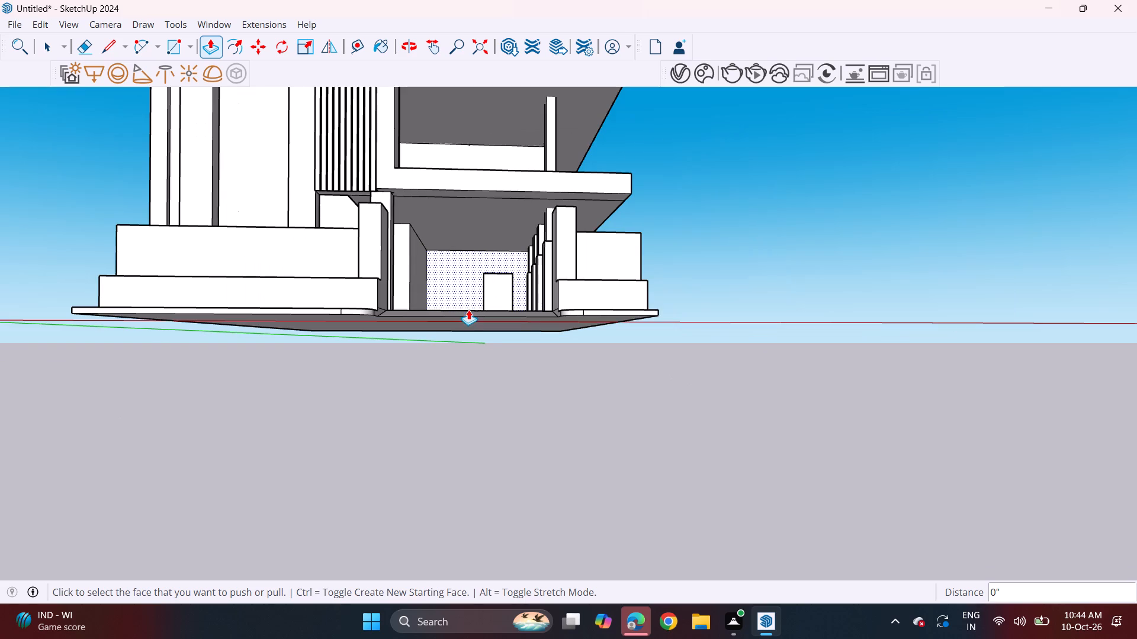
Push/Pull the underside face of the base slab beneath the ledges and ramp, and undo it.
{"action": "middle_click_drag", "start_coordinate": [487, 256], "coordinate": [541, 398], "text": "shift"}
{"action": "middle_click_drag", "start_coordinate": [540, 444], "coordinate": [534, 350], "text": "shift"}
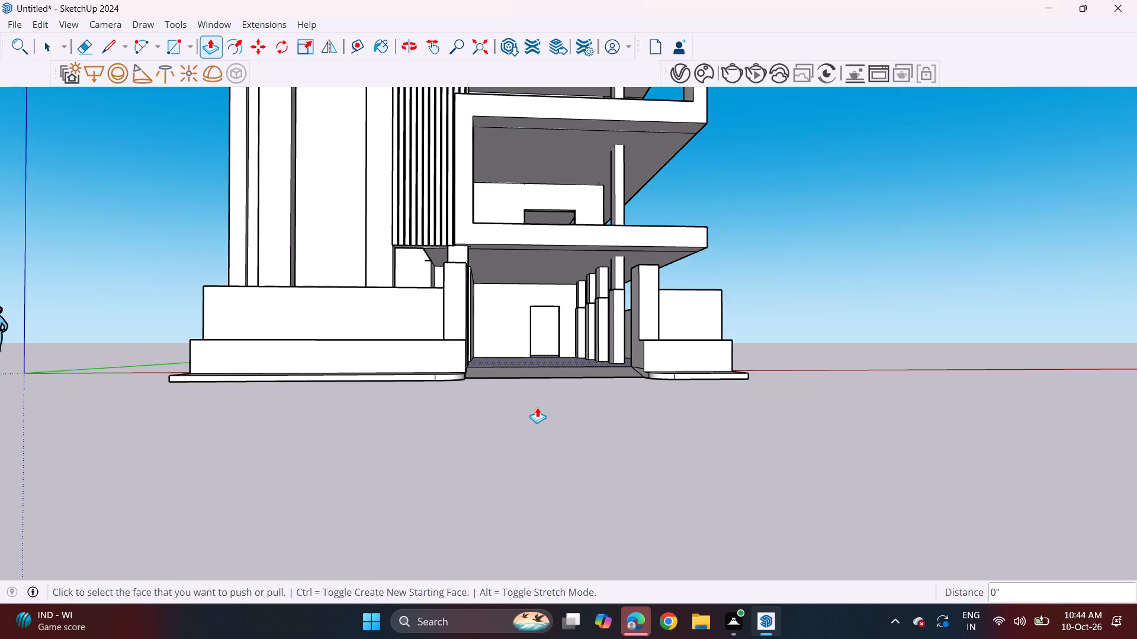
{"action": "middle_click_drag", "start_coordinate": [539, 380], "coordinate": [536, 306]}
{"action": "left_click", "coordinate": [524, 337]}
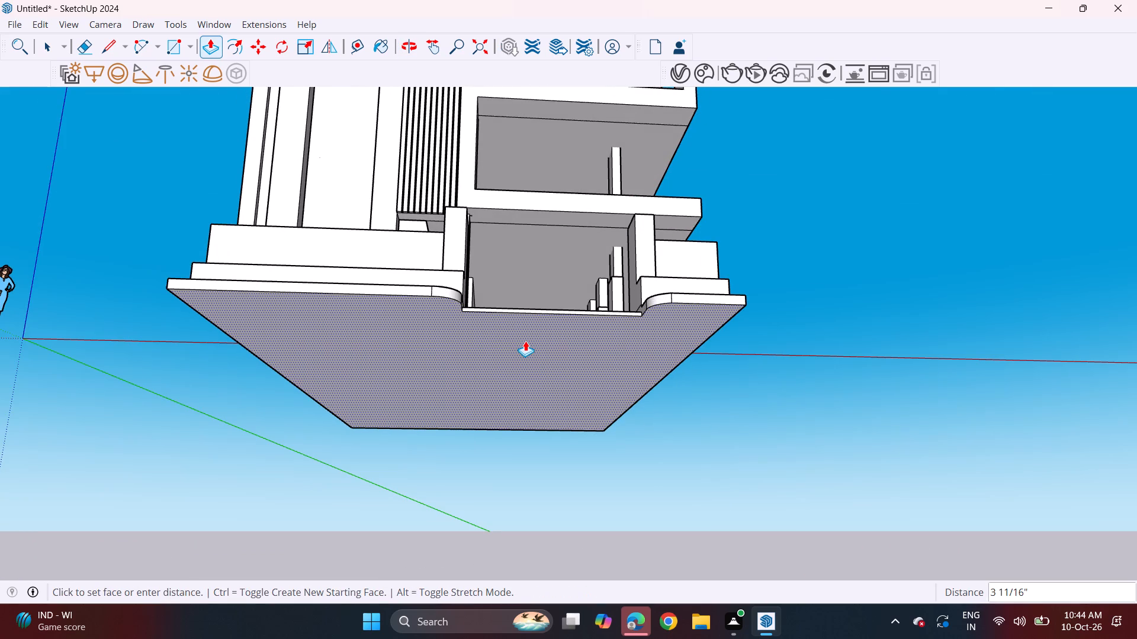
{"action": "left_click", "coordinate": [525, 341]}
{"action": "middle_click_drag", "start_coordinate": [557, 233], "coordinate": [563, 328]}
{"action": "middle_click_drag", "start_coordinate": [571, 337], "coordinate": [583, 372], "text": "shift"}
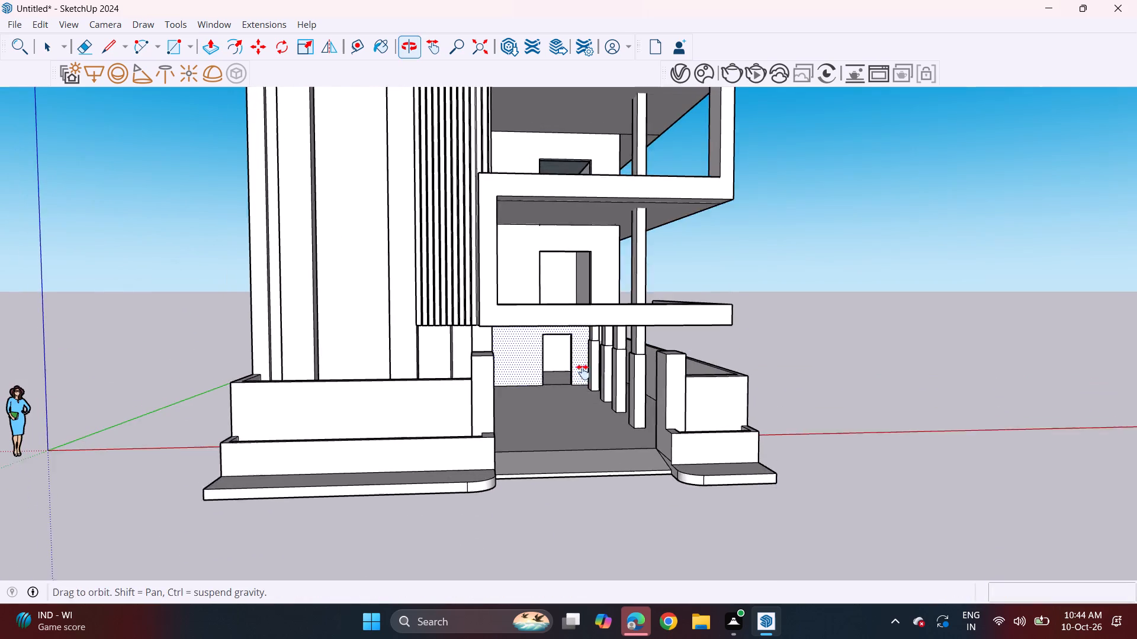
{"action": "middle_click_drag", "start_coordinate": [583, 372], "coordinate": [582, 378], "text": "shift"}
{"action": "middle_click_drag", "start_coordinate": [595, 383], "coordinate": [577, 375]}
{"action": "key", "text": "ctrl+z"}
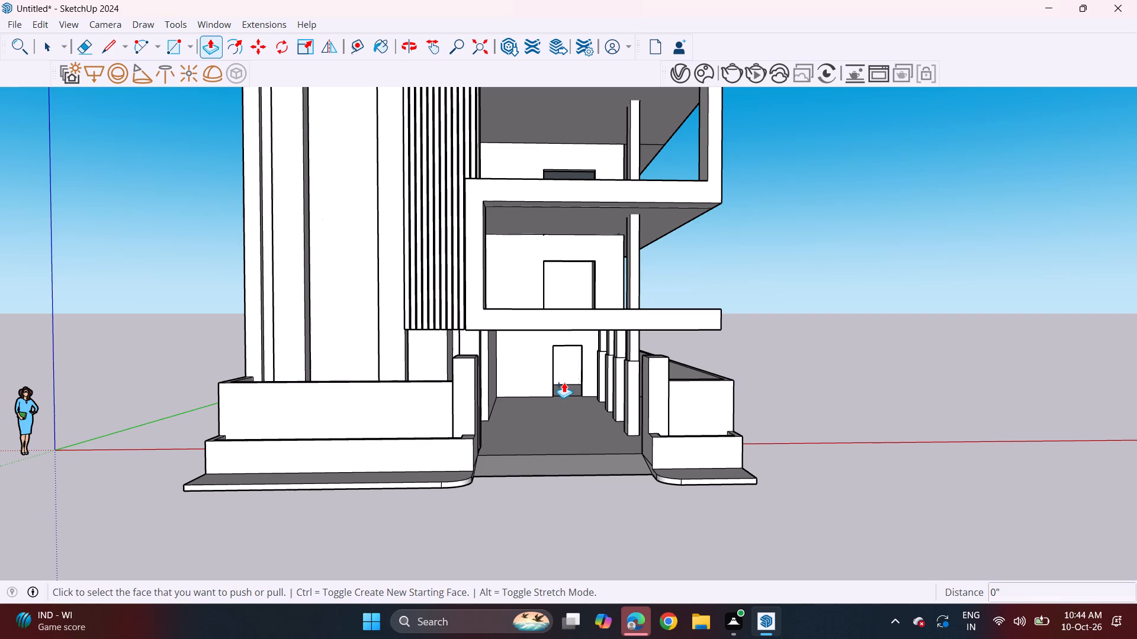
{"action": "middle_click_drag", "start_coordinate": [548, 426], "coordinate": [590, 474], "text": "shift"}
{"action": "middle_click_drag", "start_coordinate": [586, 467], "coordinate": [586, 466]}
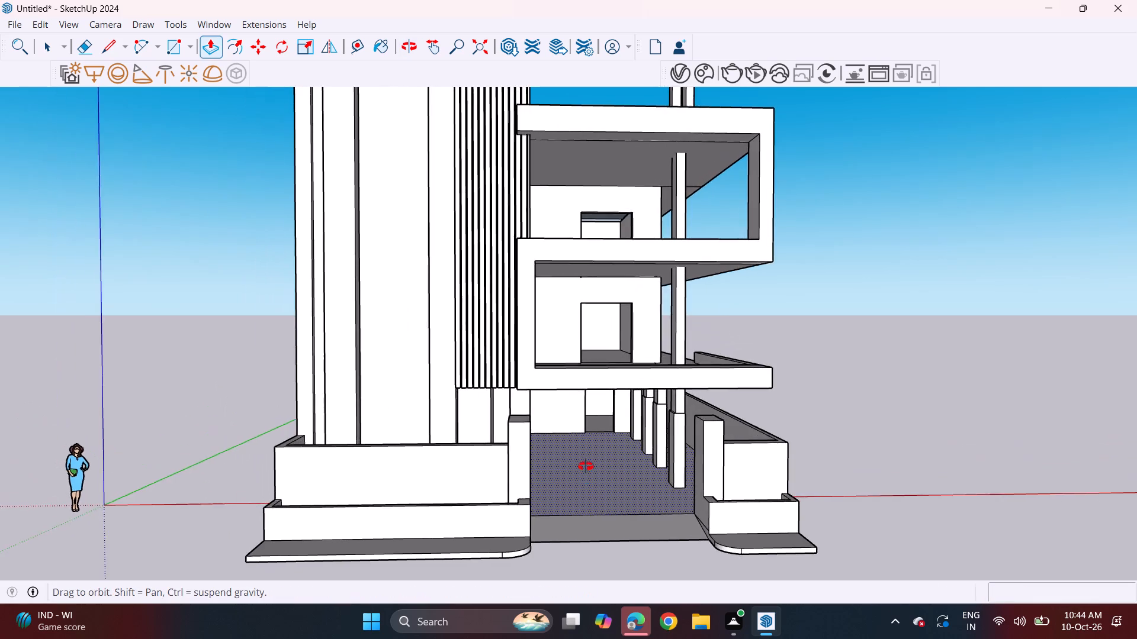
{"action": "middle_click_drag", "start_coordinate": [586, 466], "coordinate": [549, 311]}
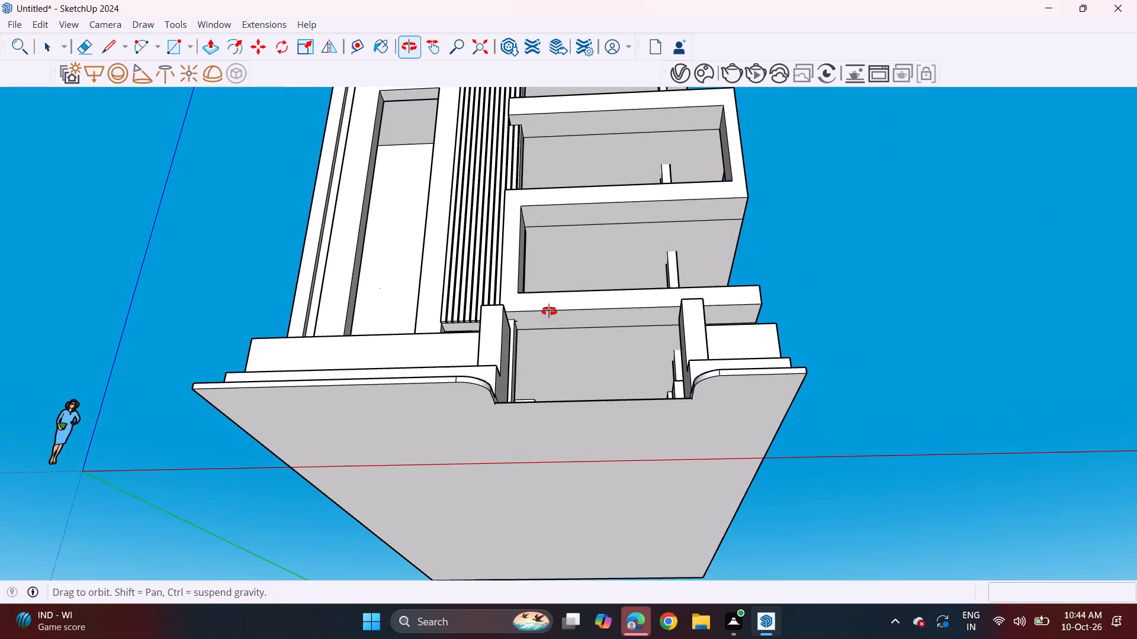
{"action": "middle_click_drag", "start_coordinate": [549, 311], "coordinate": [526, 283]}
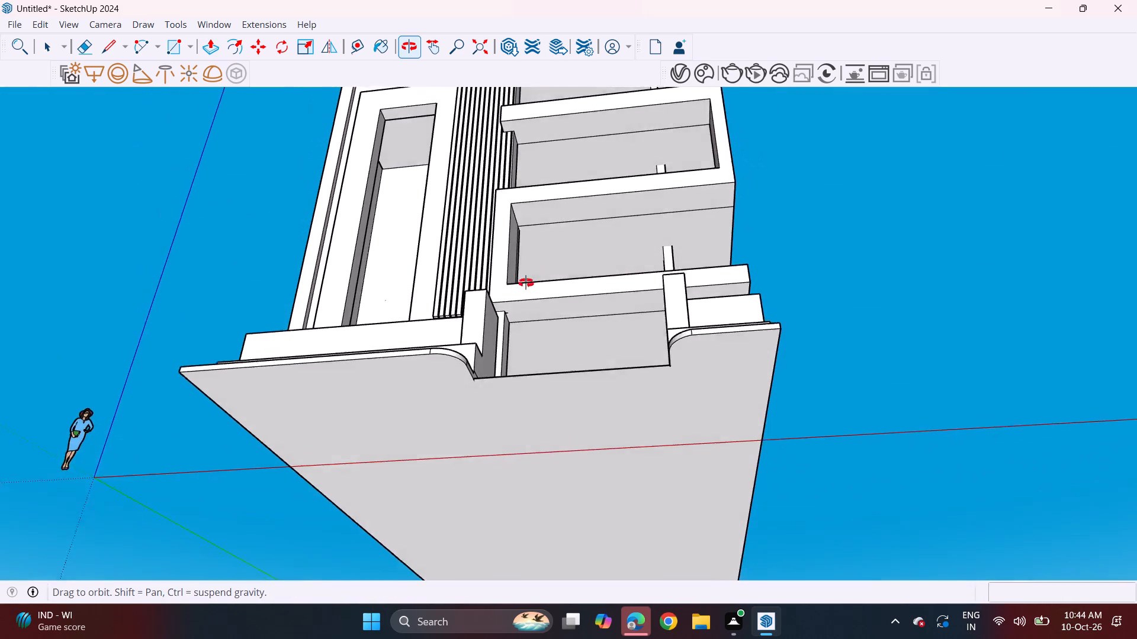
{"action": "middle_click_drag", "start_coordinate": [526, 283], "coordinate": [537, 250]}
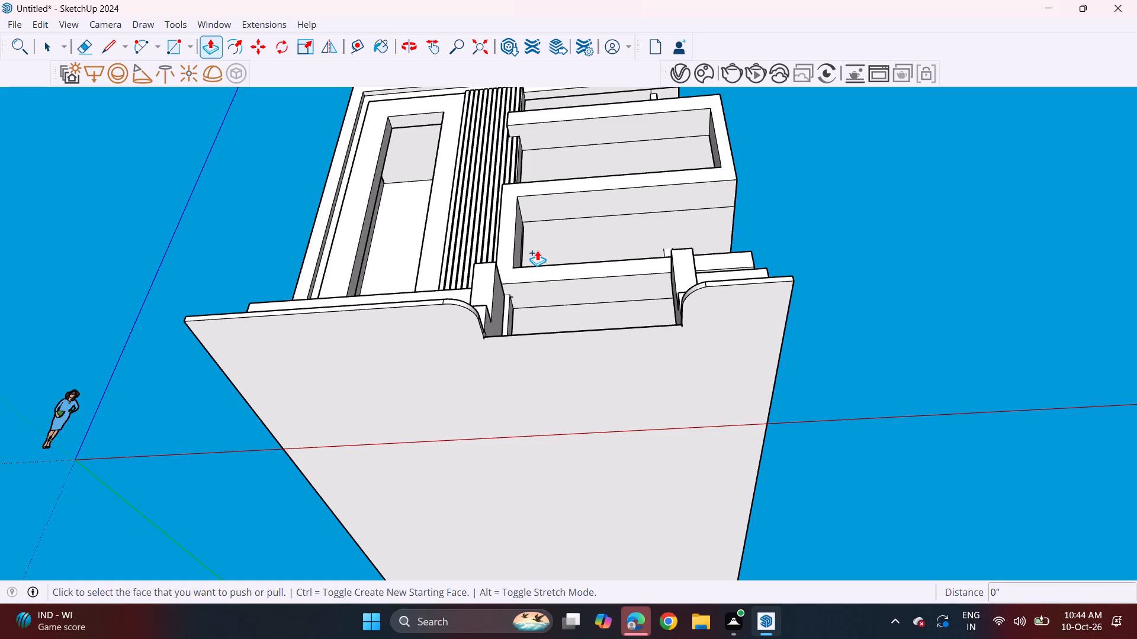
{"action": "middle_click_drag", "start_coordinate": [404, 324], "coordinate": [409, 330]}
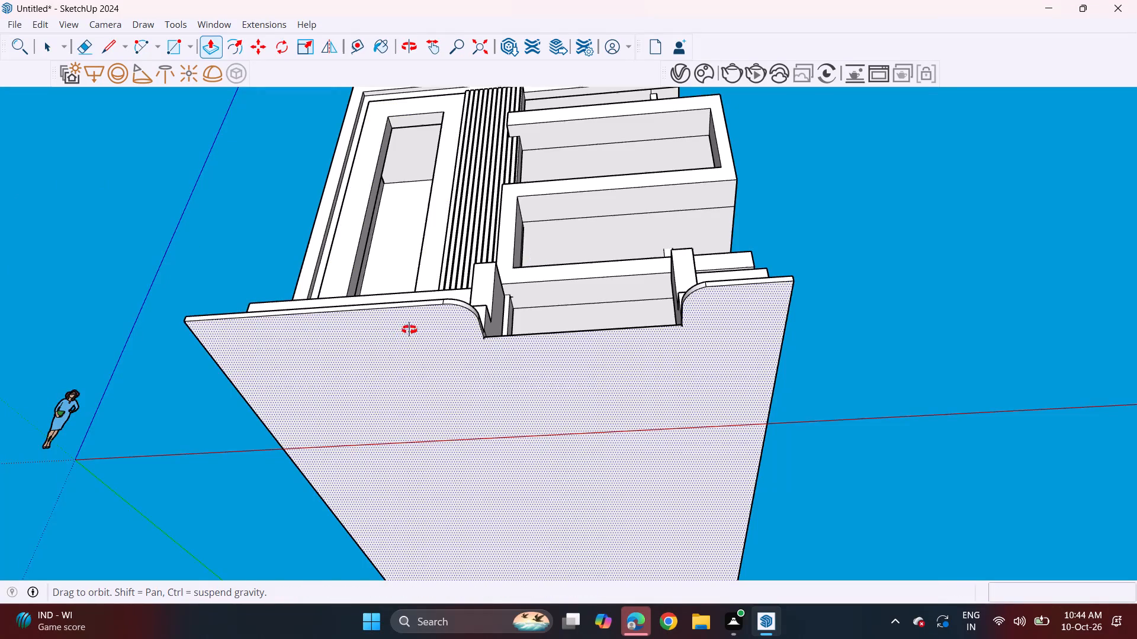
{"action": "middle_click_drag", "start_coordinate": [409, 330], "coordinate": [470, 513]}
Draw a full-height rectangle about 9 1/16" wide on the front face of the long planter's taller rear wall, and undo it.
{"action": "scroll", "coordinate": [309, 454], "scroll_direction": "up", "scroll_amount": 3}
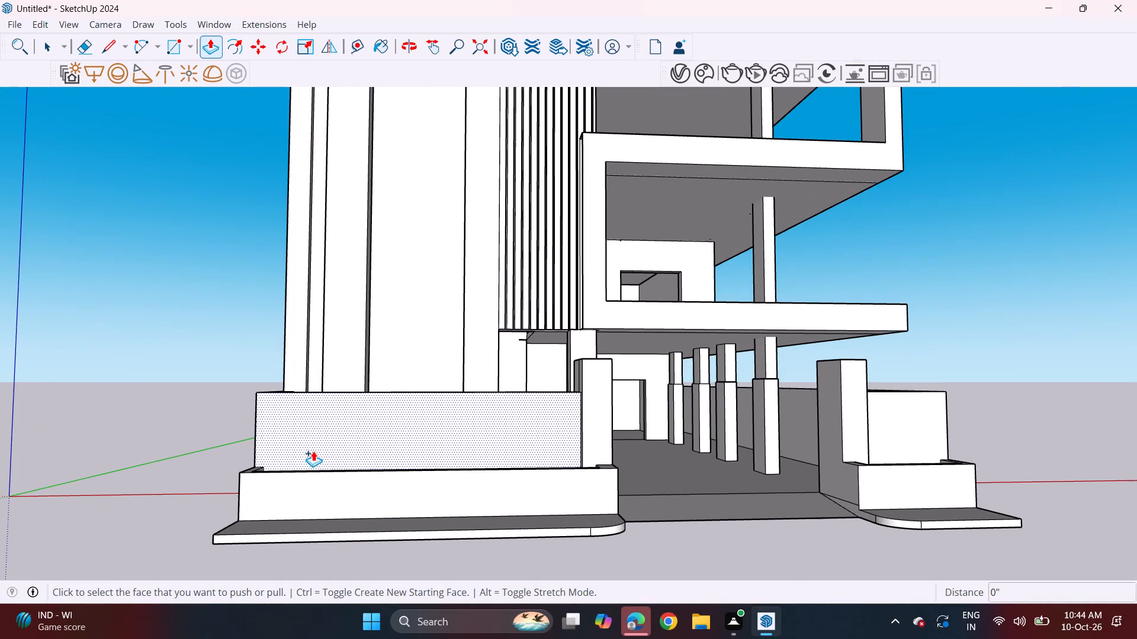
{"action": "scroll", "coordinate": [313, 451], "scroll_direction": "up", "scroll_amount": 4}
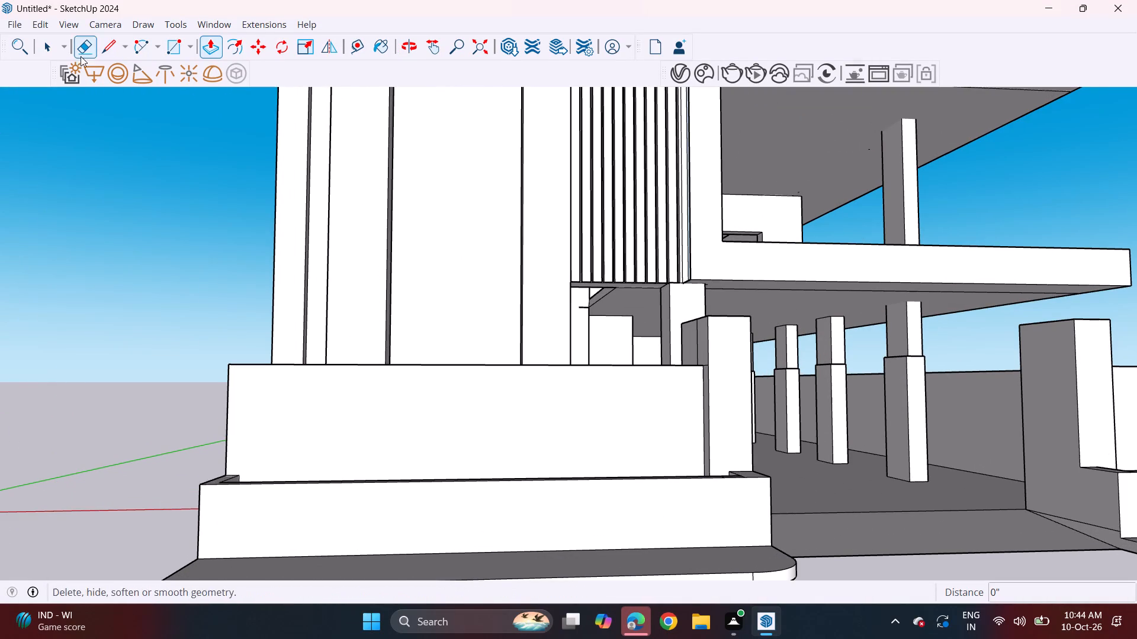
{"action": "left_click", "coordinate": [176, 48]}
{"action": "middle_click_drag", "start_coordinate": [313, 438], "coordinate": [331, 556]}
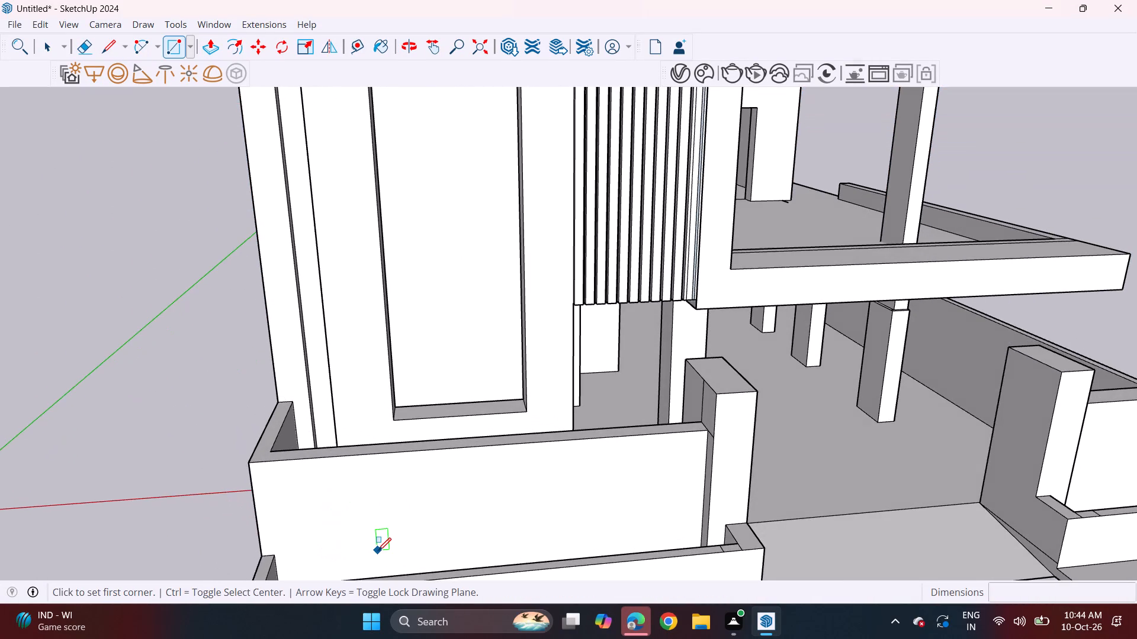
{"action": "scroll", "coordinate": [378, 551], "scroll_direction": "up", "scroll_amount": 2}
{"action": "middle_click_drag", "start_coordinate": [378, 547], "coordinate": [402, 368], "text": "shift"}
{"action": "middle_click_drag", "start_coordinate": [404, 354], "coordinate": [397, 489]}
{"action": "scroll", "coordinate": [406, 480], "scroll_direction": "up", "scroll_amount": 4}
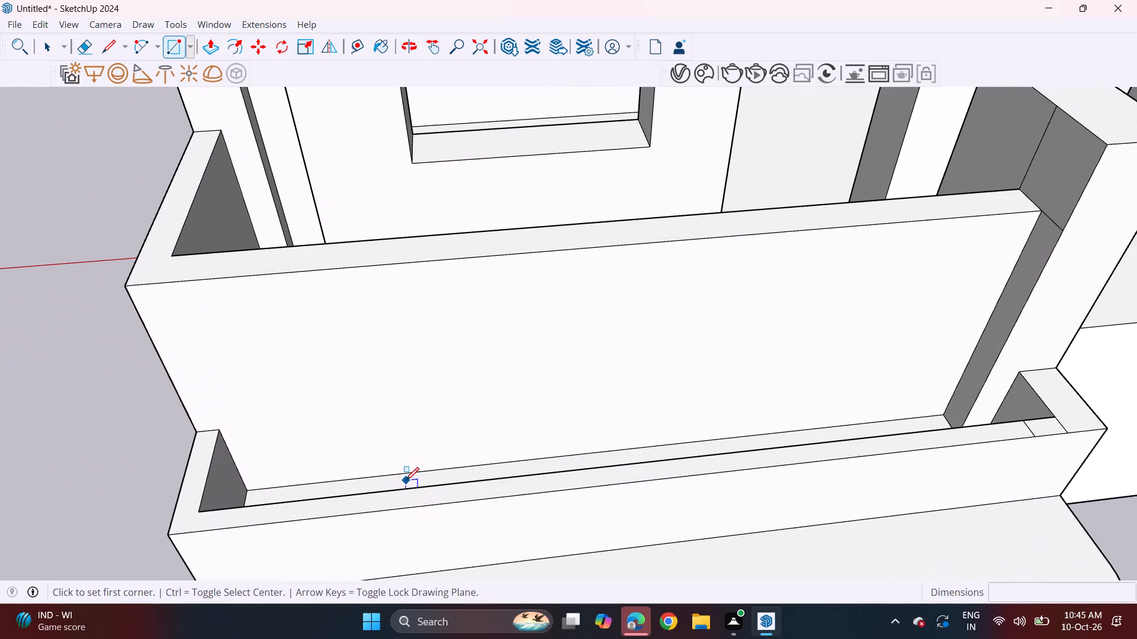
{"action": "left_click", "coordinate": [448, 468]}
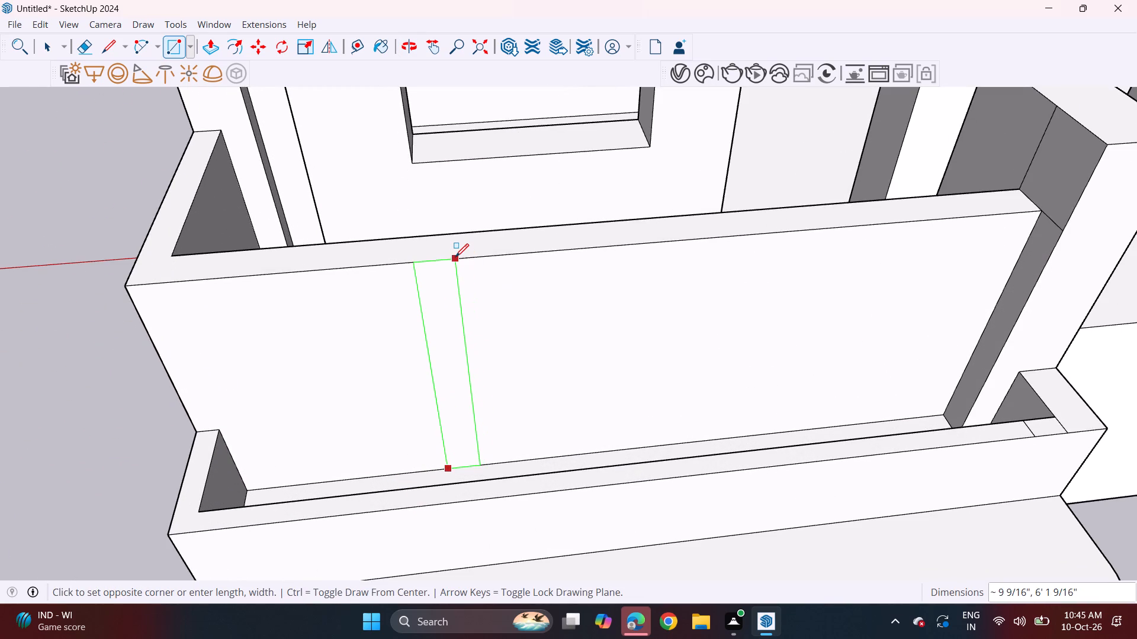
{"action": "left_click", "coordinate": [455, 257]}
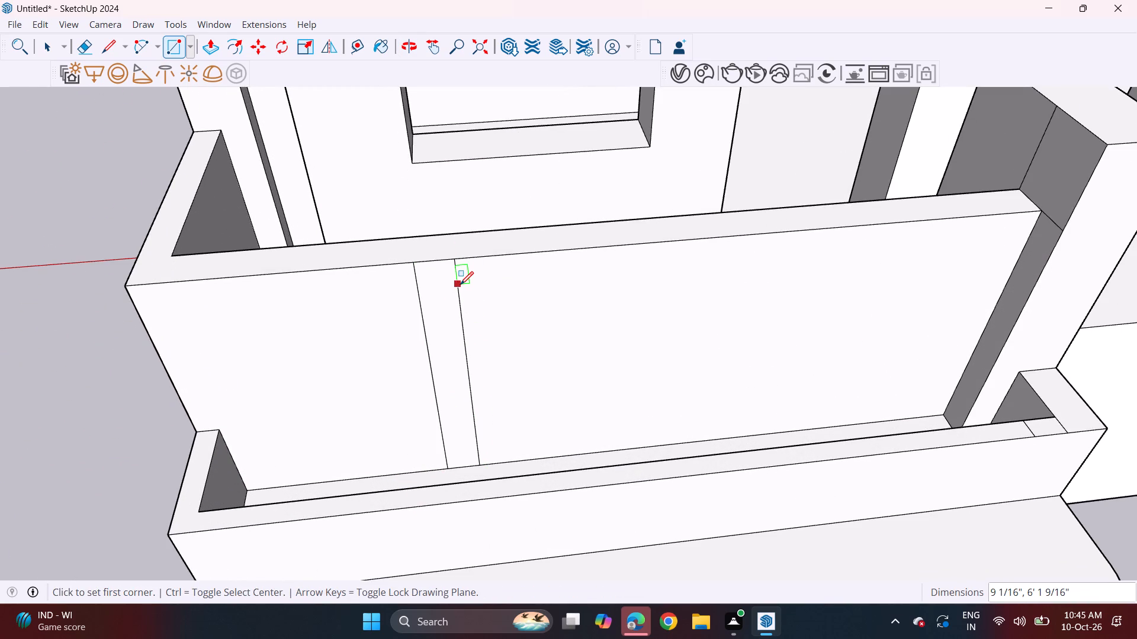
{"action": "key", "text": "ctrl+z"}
Draw three spaced full-height rectangles, about 7 7/16", 6 5/8" and 7 1/16" wide, on the long planter's taller rear wall.
{"action": "left_click", "coordinate": [451, 467]}
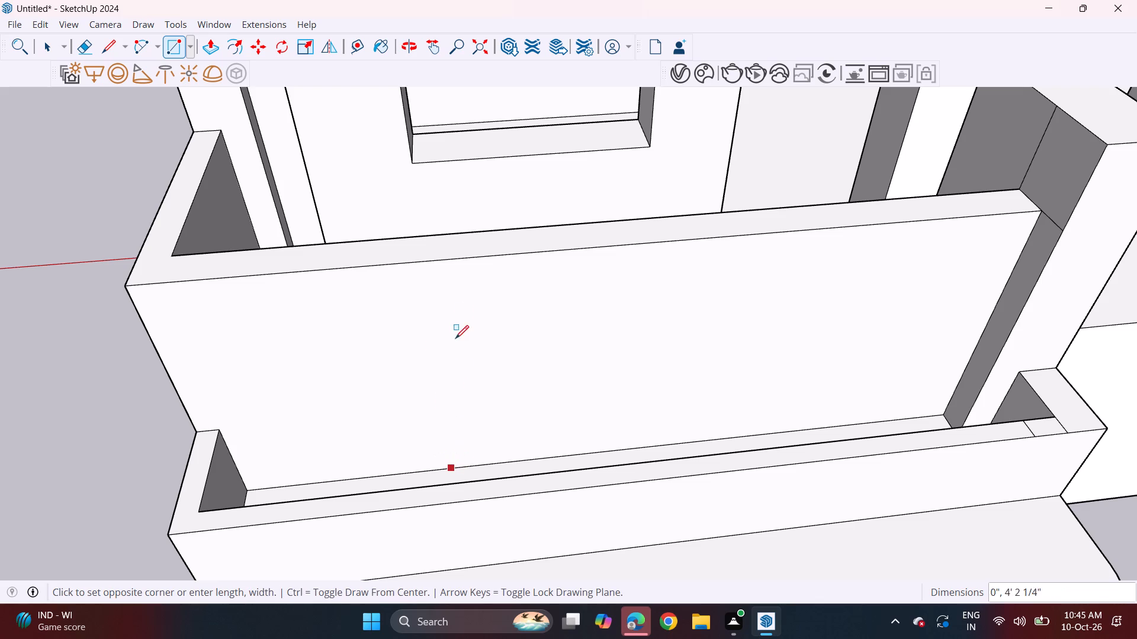
{"action": "left_click", "coordinate": [452, 262]}
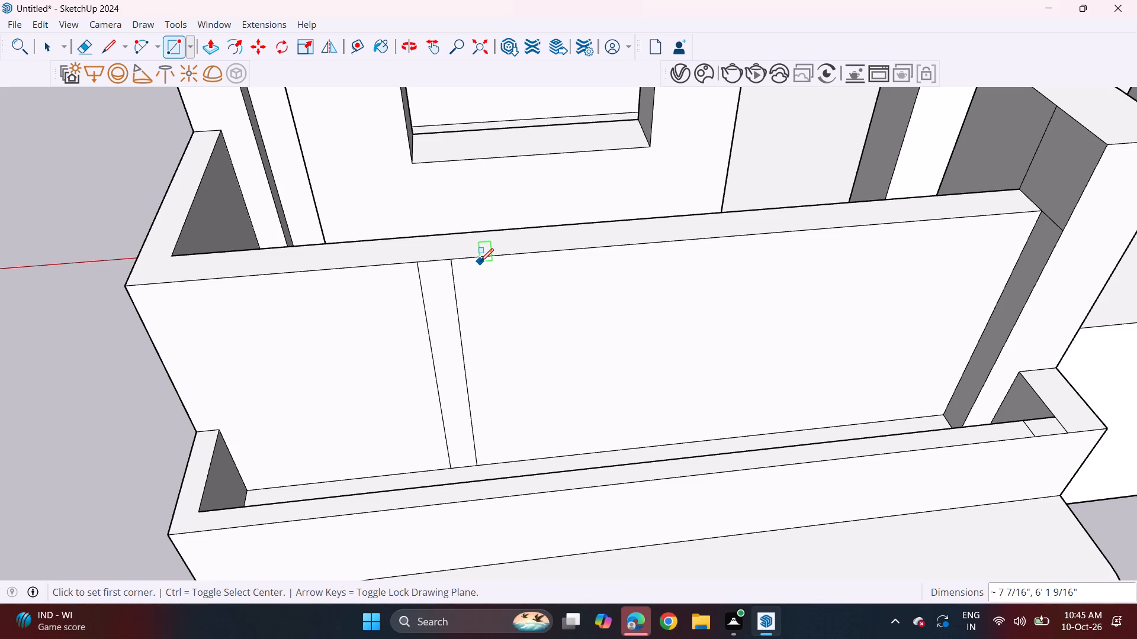
{"action": "left_click", "coordinate": [480, 260]}
{"action": "middle_click_drag", "start_coordinate": [500, 461], "coordinate": [500, 488]}
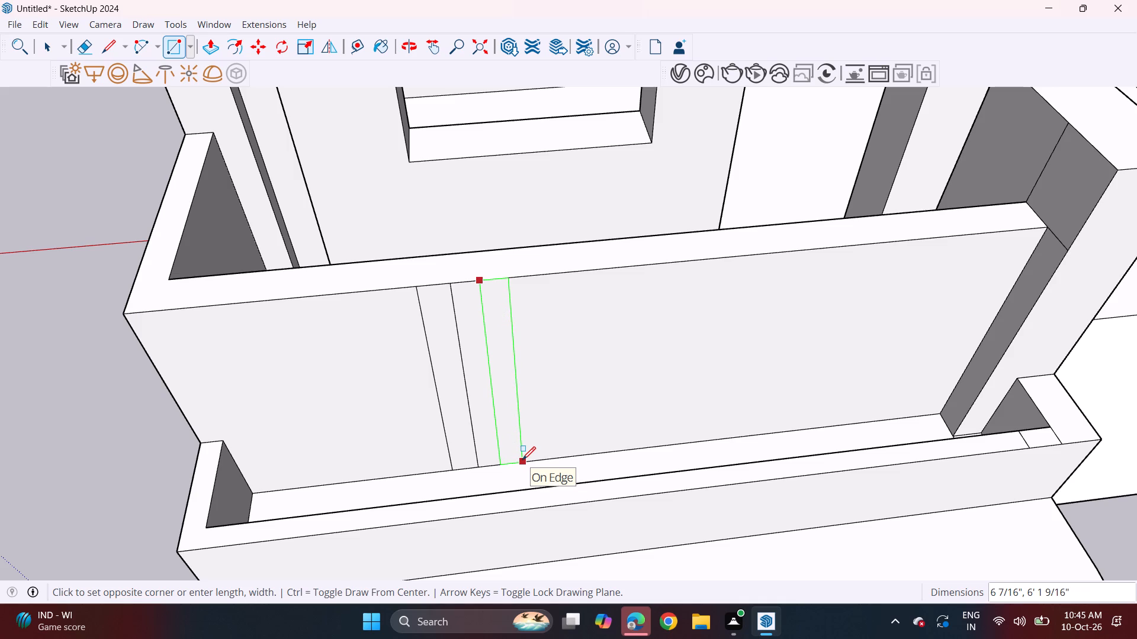
{"action": "left_click", "coordinate": [523, 460]}
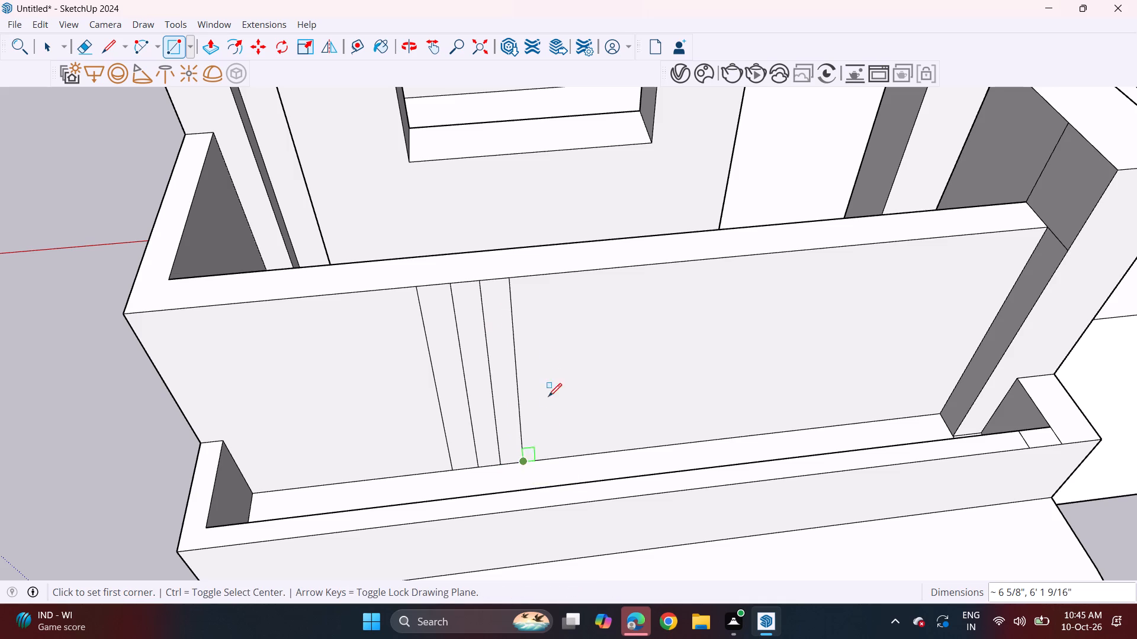
{"action": "left_click", "coordinate": [534, 277]}
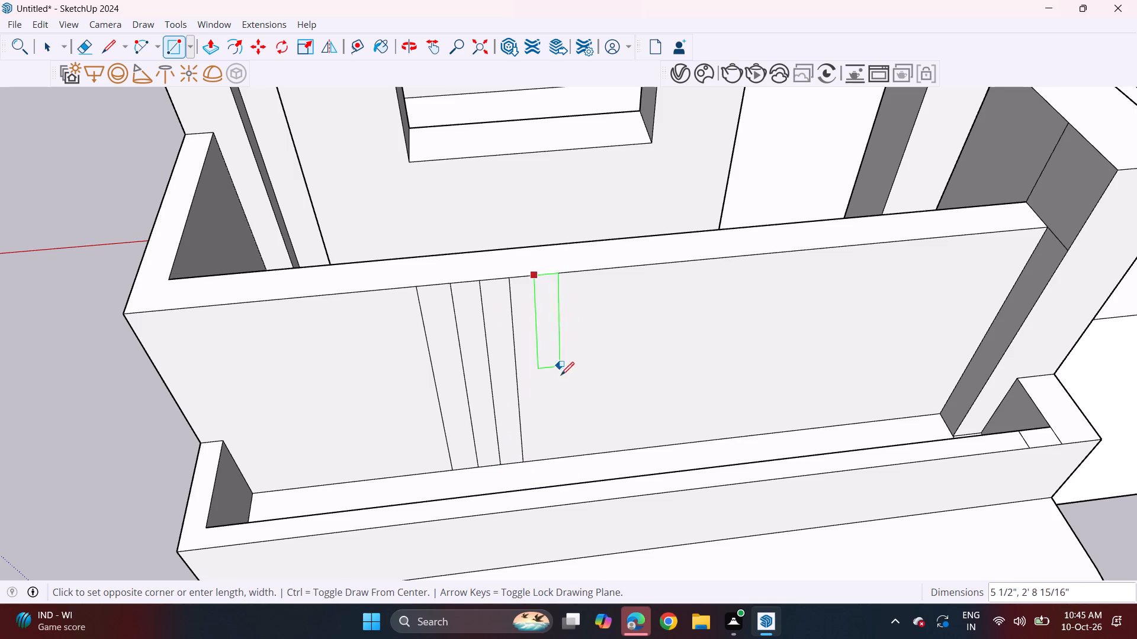
{"action": "left_click", "coordinate": [566, 457]}
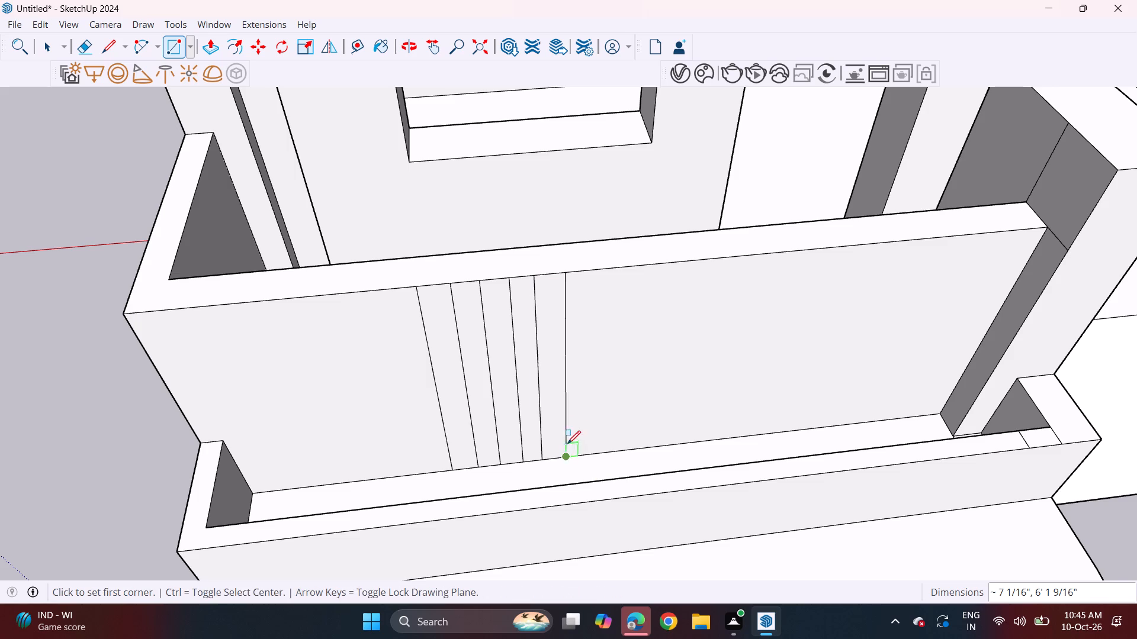
Push/Pull the first vertical strip slightly into the wall and repeat the same depth on the other two to form three grooves.
{"action": "key", "text": "space"}
{"action": "key", "text": "p"}
{"action": "left_click", "coordinate": [462, 427]}
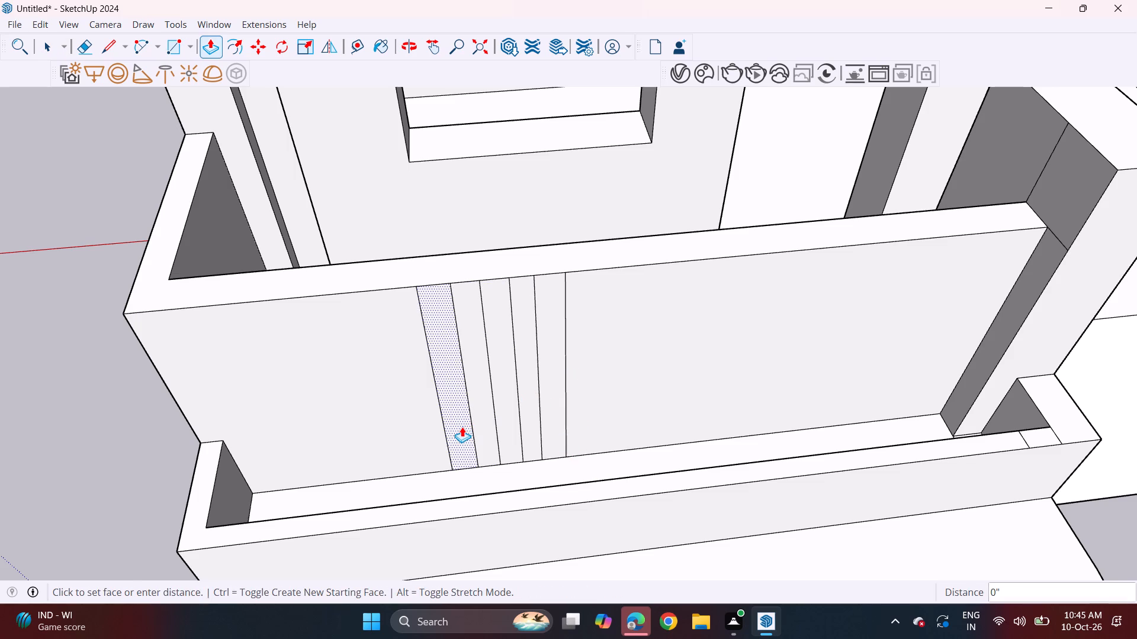
{"action": "left_click", "coordinate": [464, 434]}
{"action": "double_click", "coordinate": [516, 401]}
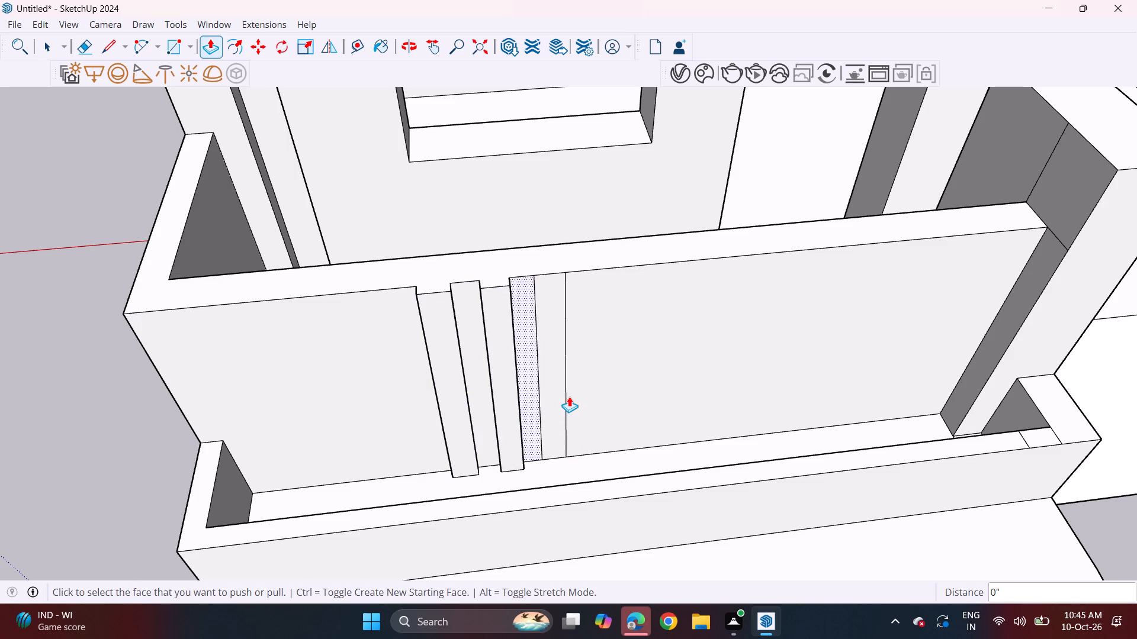
{"action": "double_click", "coordinate": [558, 405]}
Draw a full-height vertical line on the same wall face between the three grooves and the gate pillar.
{"action": "middle_click_drag", "start_coordinate": [622, 425], "coordinate": [553, 221]}
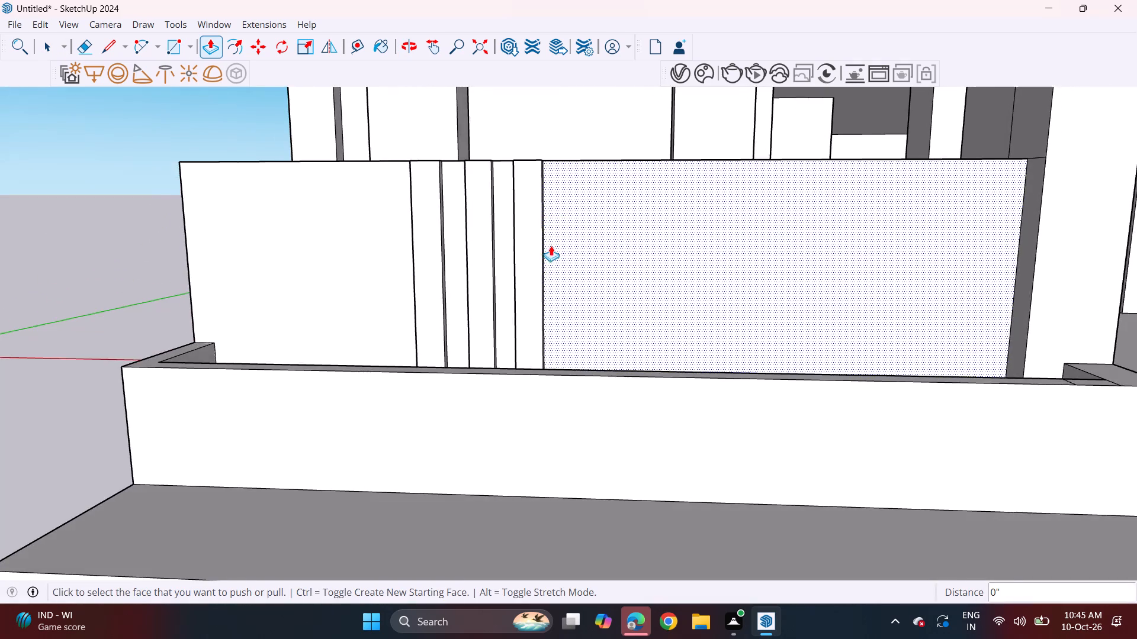
{"action": "scroll", "coordinate": [551, 248], "scroll_direction": "down", "scroll_amount": 3}
{"action": "middle_click_drag", "start_coordinate": [648, 372], "coordinate": [441, 396], "text": "shift"}
{"action": "middle_click_drag", "start_coordinate": [415, 371], "coordinate": [465, 371]}
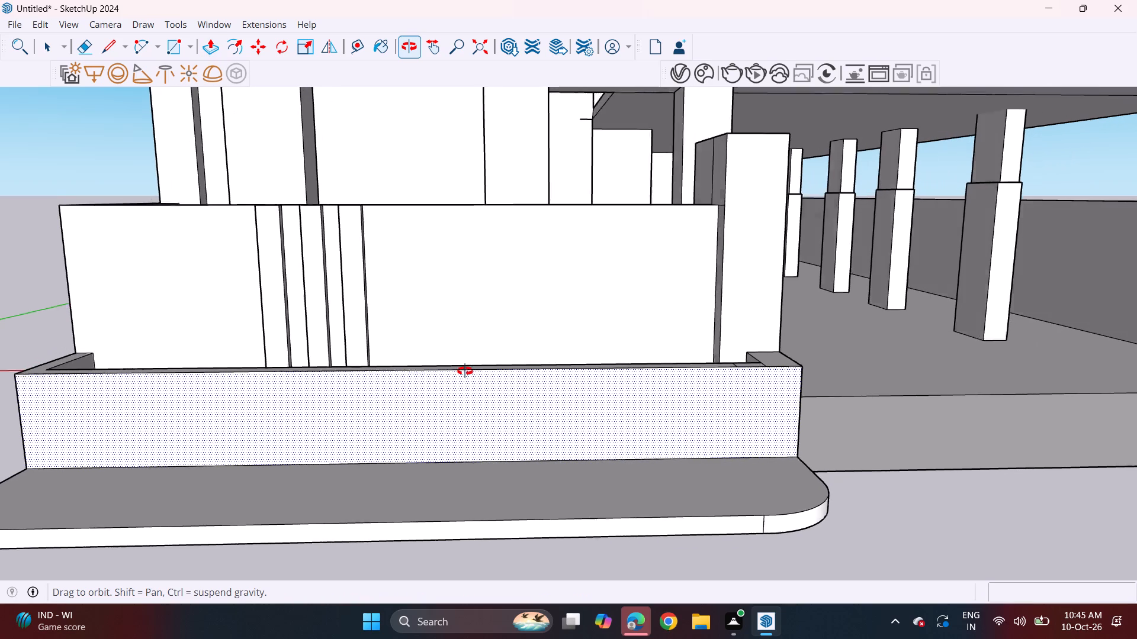
{"action": "middle_click_drag", "start_coordinate": [465, 371], "coordinate": [465, 370]}
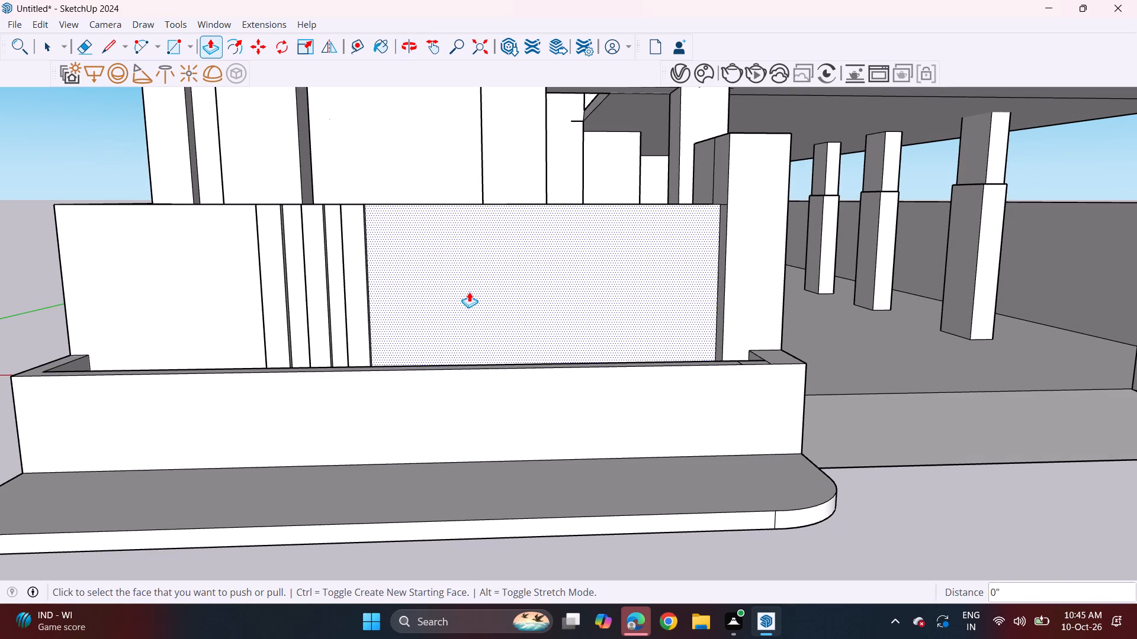
{"action": "middle_click_drag", "start_coordinate": [464, 264], "coordinate": [468, 295], "text": "shift"}
{"action": "middle_click_drag", "start_coordinate": [502, 299], "coordinate": [474, 365]}
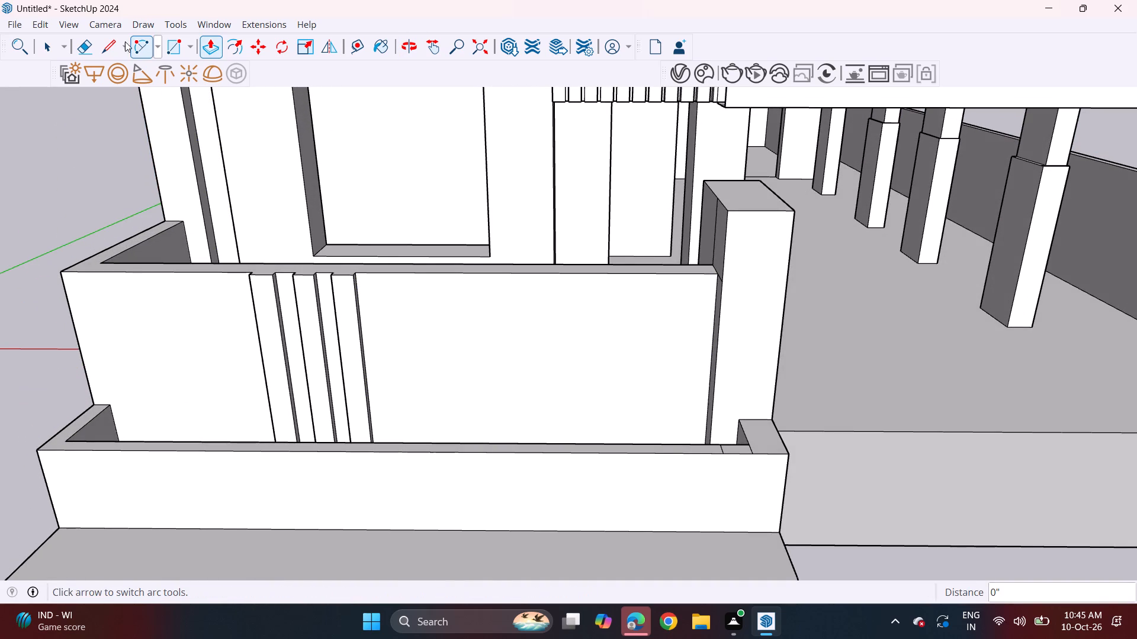
{"action": "left_click", "coordinate": [117, 44]}
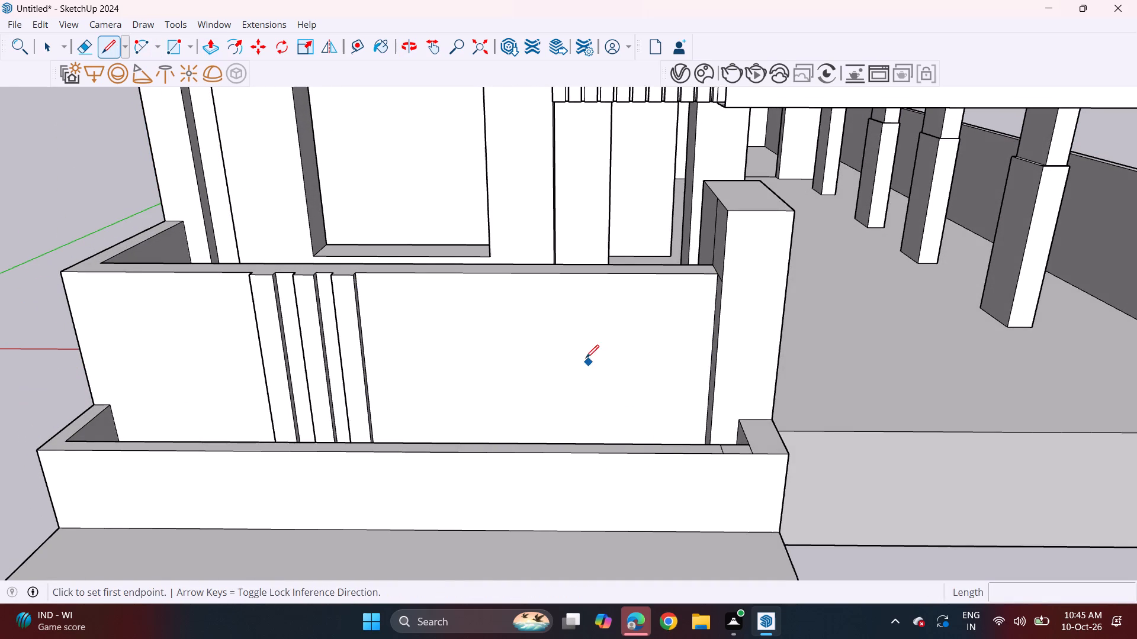
{"action": "middle_click_drag", "start_coordinate": [582, 353], "coordinate": [595, 405]}
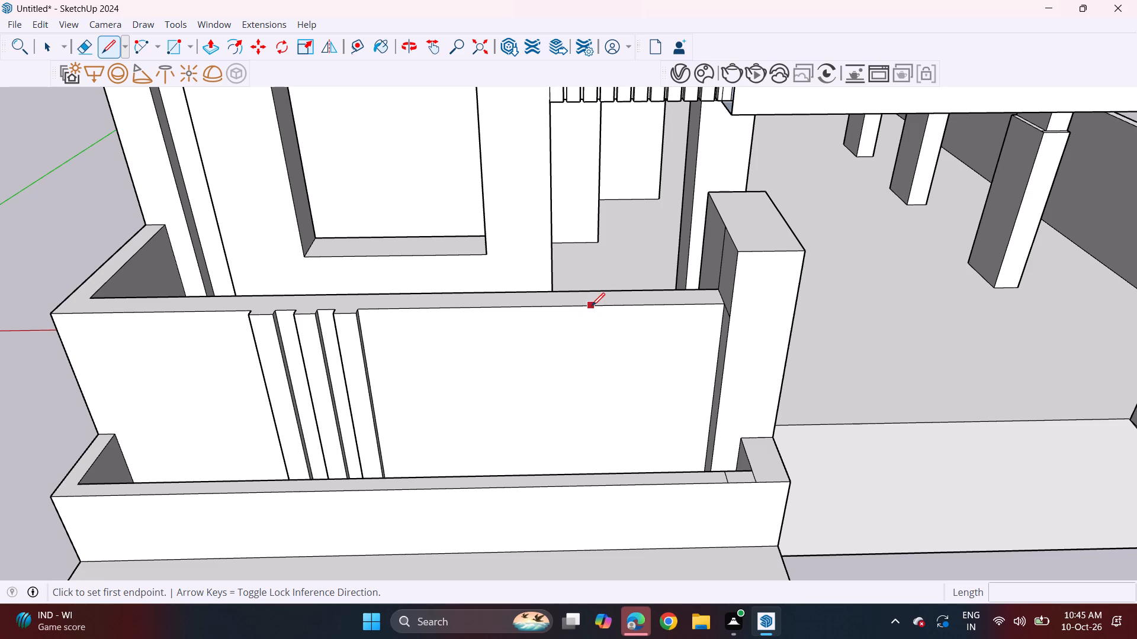
{"action": "left_click", "coordinate": [590, 306]}
{"action": "middle_click_drag", "start_coordinate": [598, 359], "coordinate": [591, 459]}
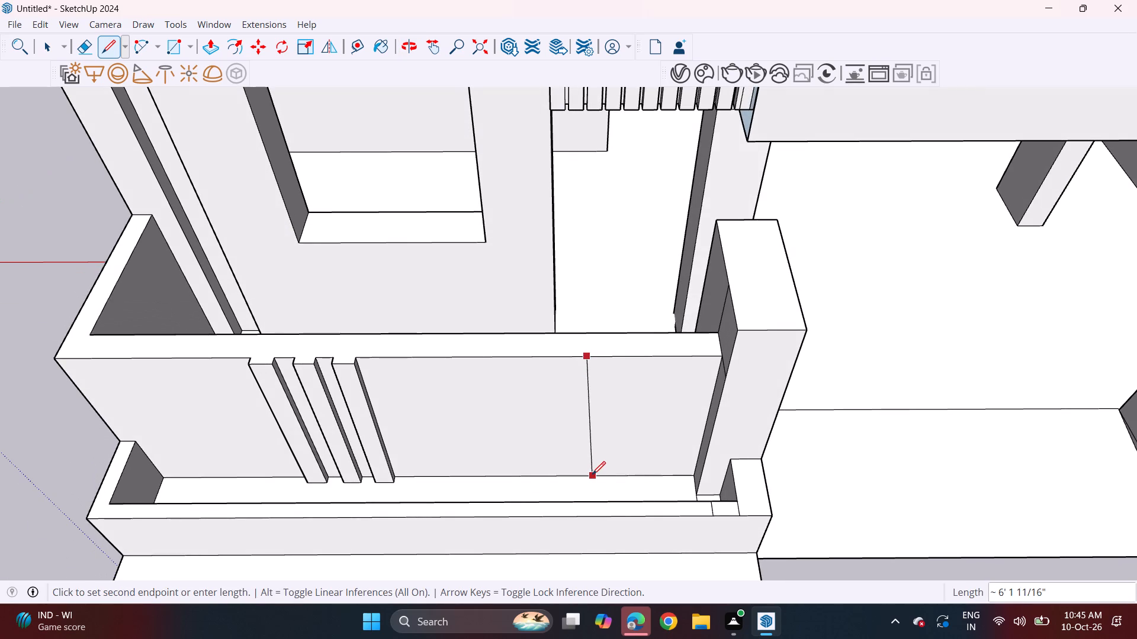
{"action": "left_click", "coordinate": [584, 474]}
Draw two thin horizontal rectangles, about 2 5/8" by 4' 1 3/8" and 2 15/16" by 5' 8 15/16", from the vertical line toward the grooves.
{"action": "middle_click_drag", "start_coordinate": [613, 434], "coordinate": [629, 258]}
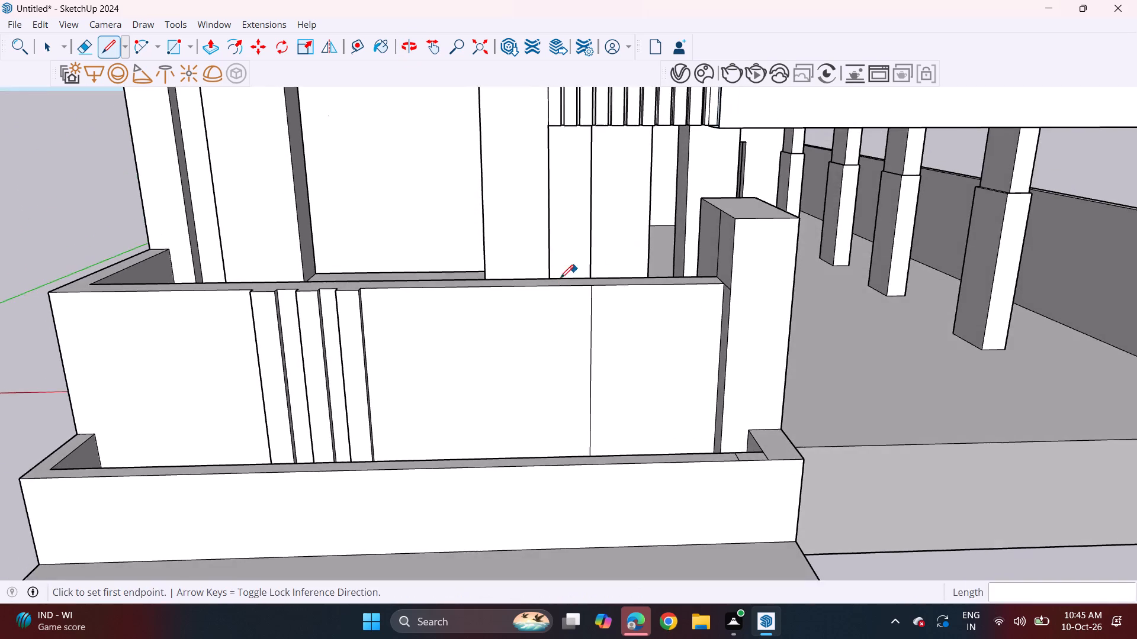
{"action": "scroll", "coordinate": [586, 304], "scroll_direction": "up", "scroll_amount": 7}
{"action": "left_click", "coordinate": [177, 35]}
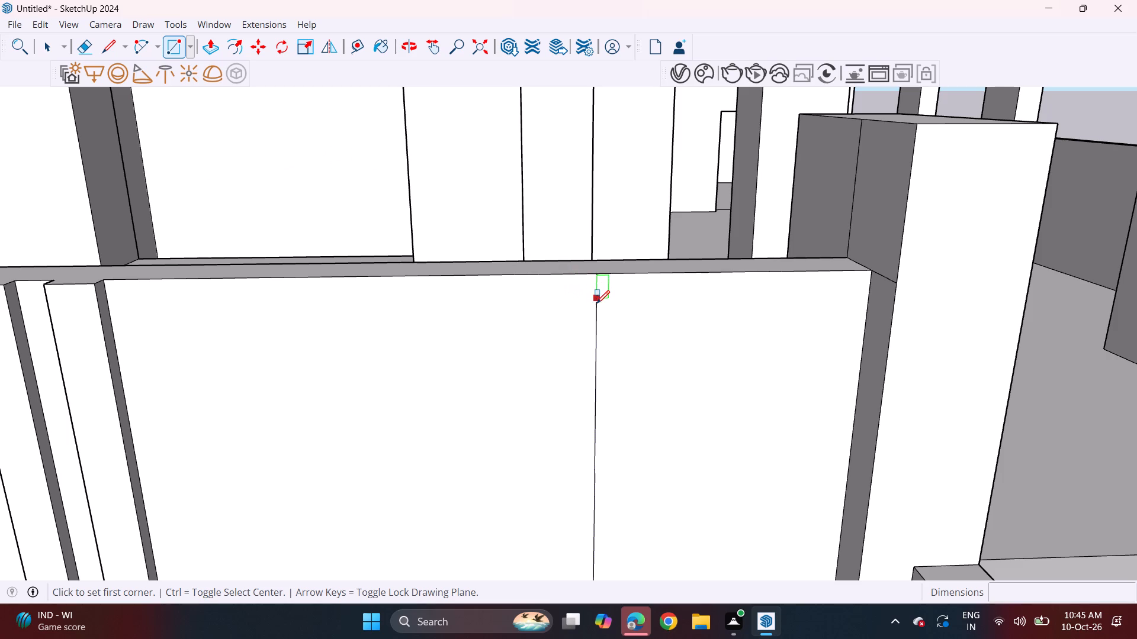
{"action": "left_click", "coordinate": [593, 289]}
{"action": "left_click", "coordinate": [271, 310]}
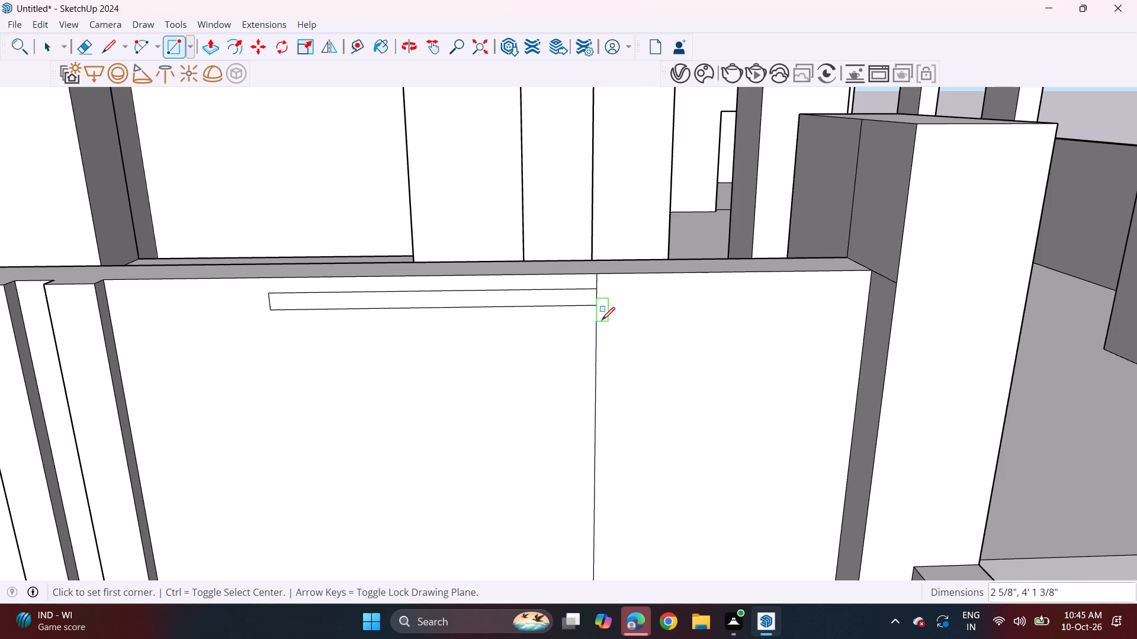
{"action": "left_click", "coordinate": [596, 322]}
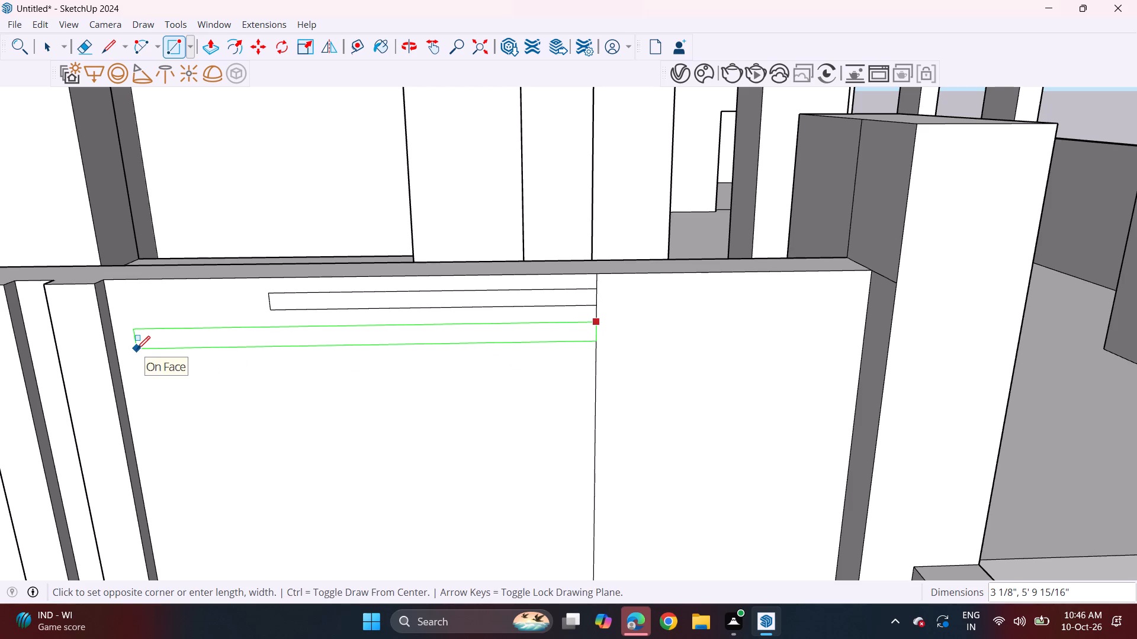
{"action": "left_click", "coordinate": [143, 347]}
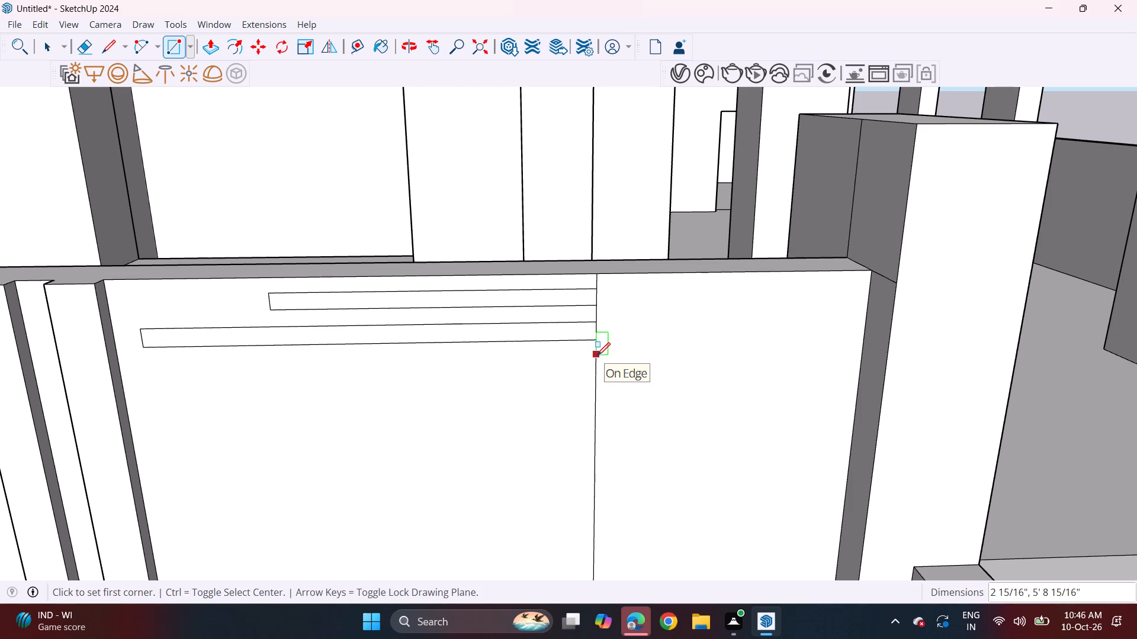
{"action": "left_click", "coordinate": [597, 356]}
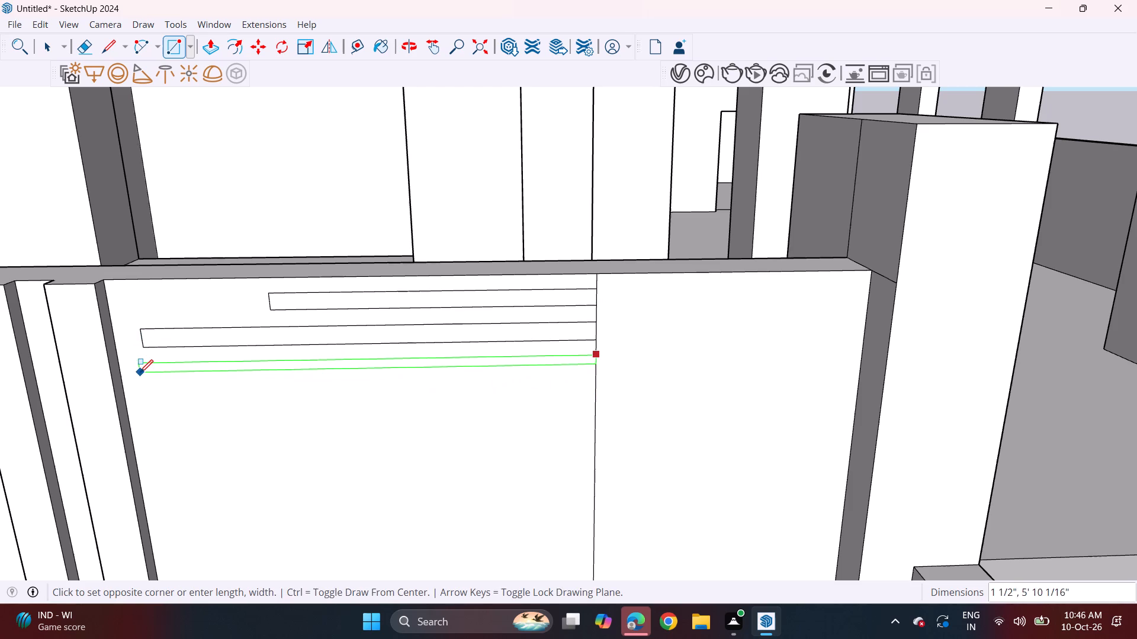
{"action": "key", "text": "space"}
Copy the longer horizontal strip 6" straight down along the vertical line to make a third strip.
{"action": "left_click", "coordinate": [213, 344]}
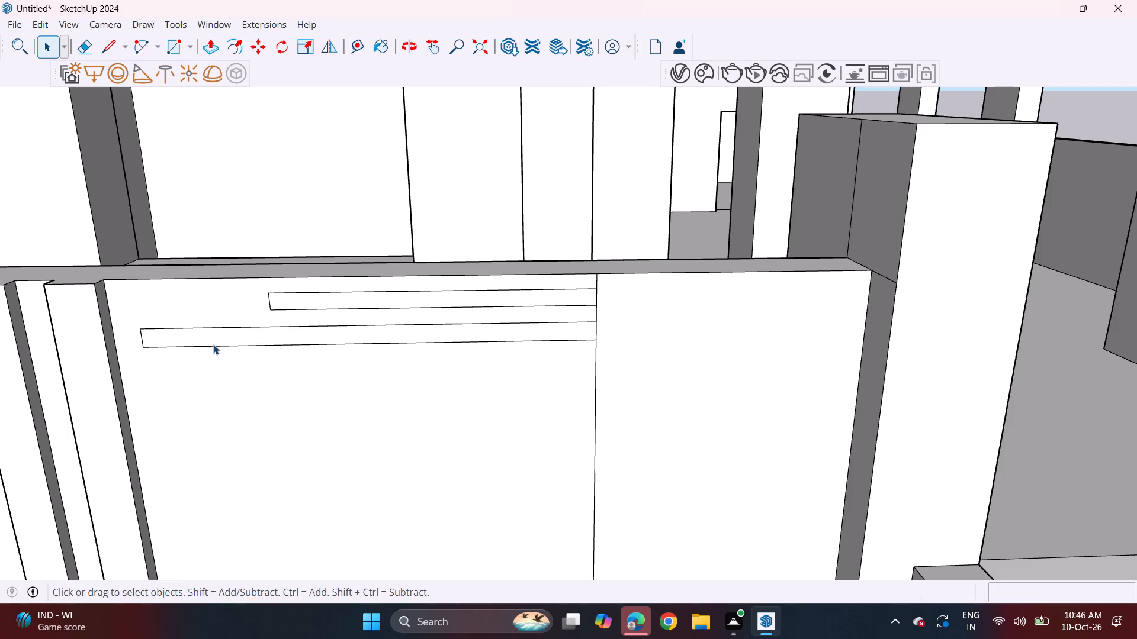
{"action": "double_click", "coordinate": [217, 338]}
{"action": "key", "text": "m"}
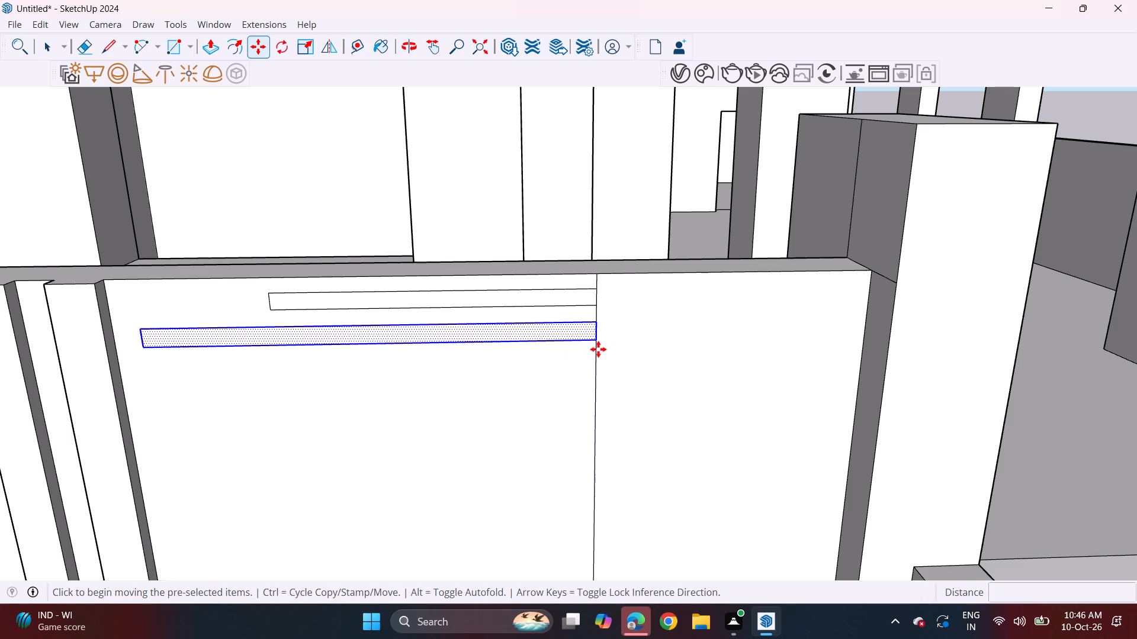
{"action": "left_click", "coordinate": [597, 339]}
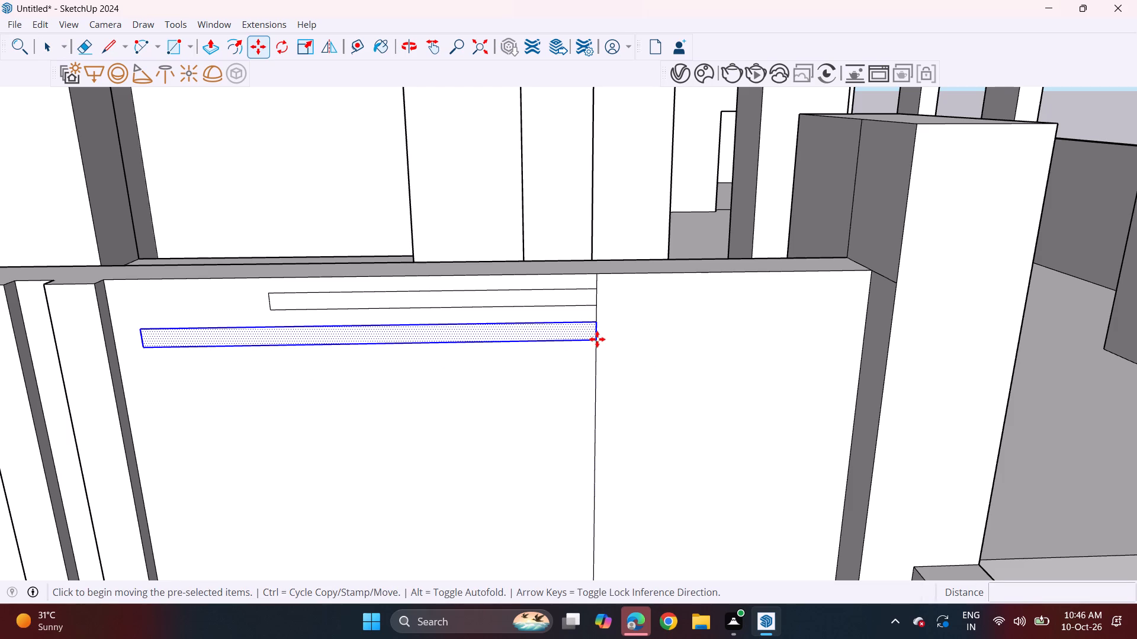
{"action": "left_click", "coordinate": [599, 369]}
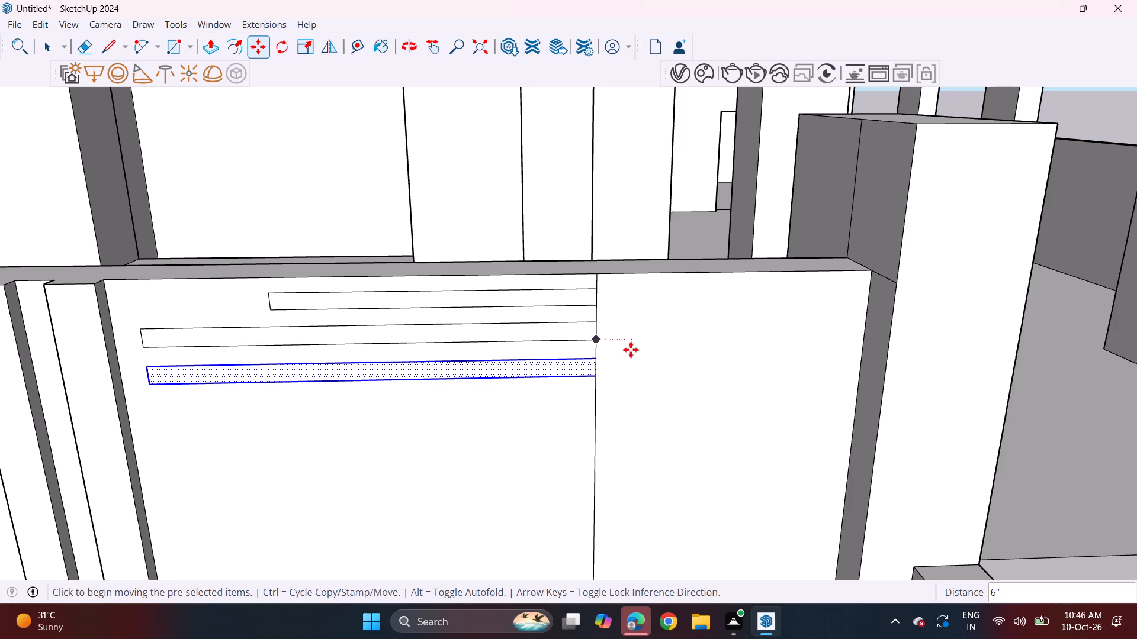
{"action": "key", "text": "space"}
Push/Pull the three horizontal strips about 9 3/4" through the wall to cut open slots.
{"action": "middle_click_drag", "start_coordinate": [549, 343], "coordinate": [545, 389]}
{"action": "key", "text": "space"}
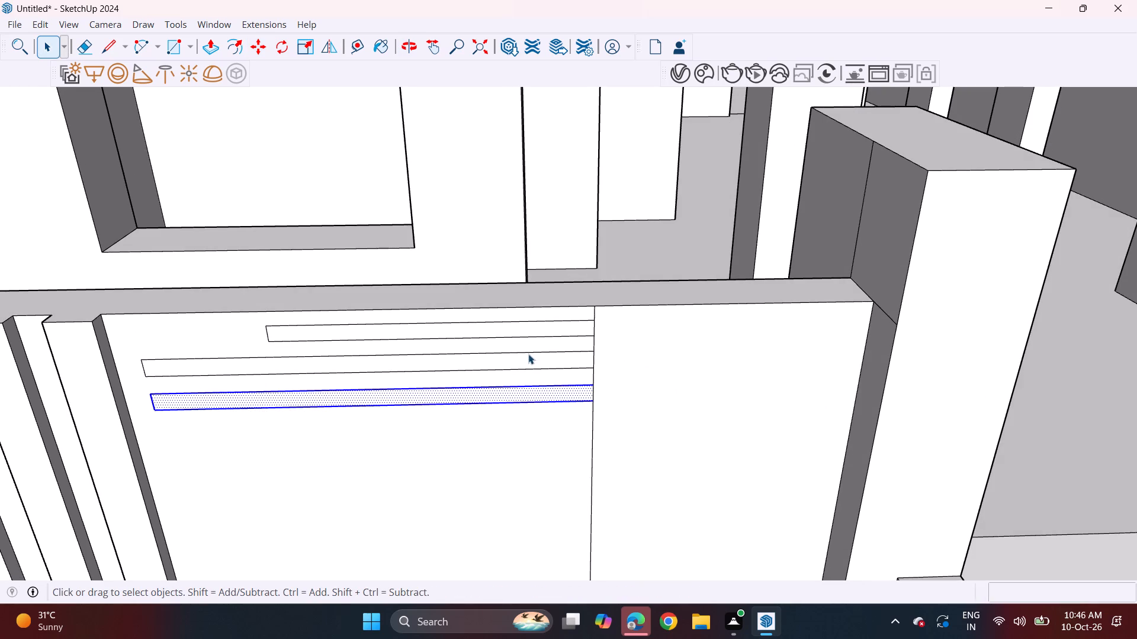
{"action": "left_click", "coordinate": [214, 53]}
{"action": "middle_click_drag", "start_coordinate": [445, 347], "coordinate": [435, 401]}
{"action": "scroll", "coordinate": [474, 408], "scroll_direction": "up", "scroll_amount": 1}
{"action": "right_click", "coordinate": [474, 408]}
{"action": "key", "text": "space"}
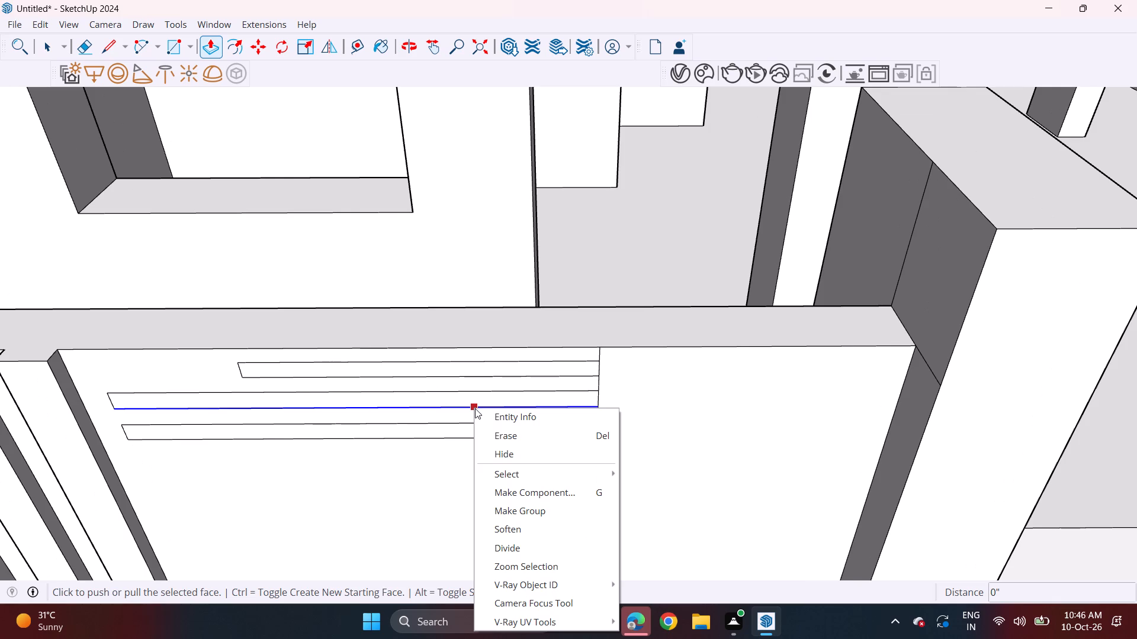
{"action": "left_click", "coordinate": [425, 467]}
{"action": "key", "text": "Escape"}
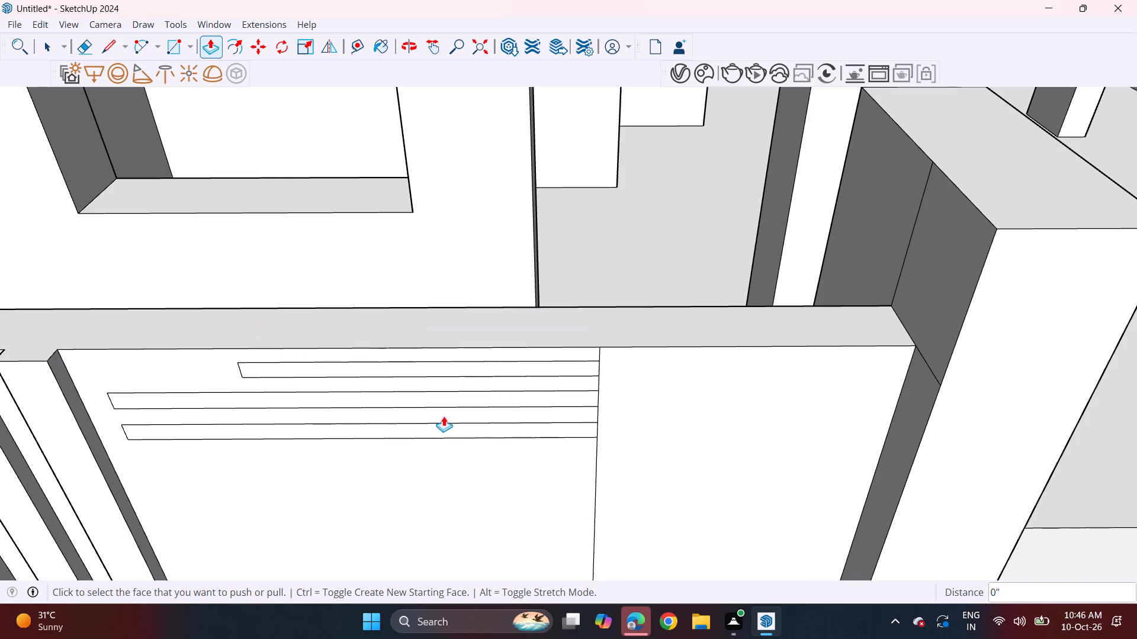
{"action": "left_click", "coordinate": [396, 373]}
{"action": "left_click", "coordinate": [431, 308]}
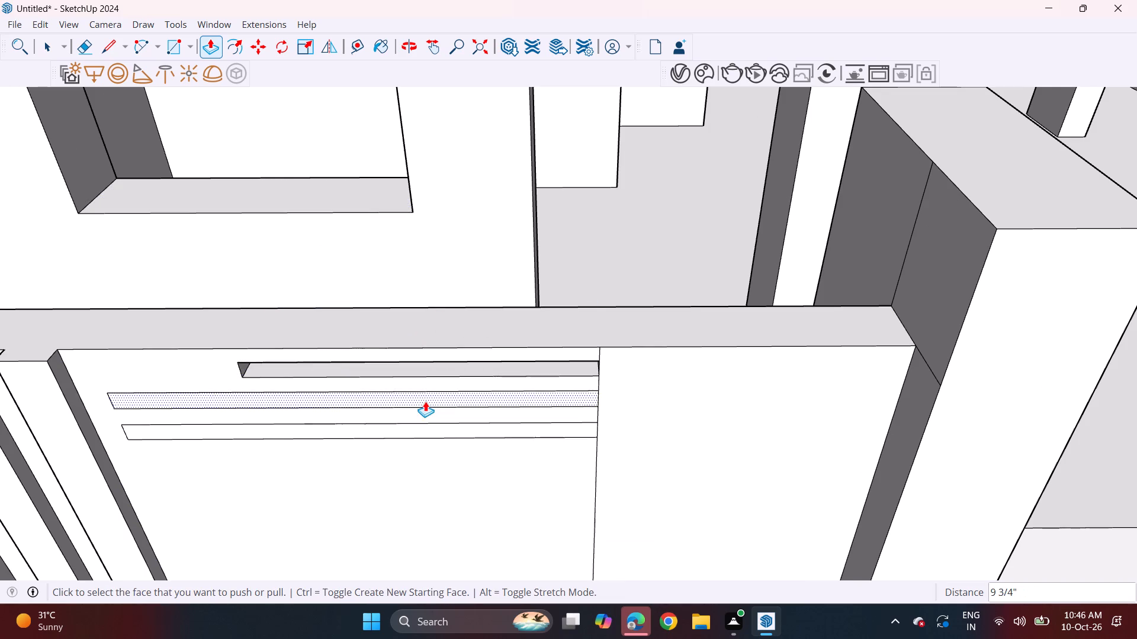
{"action": "double_click", "coordinate": [425, 403]}
{"action": "double_click", "coordinate": [426, 428]}
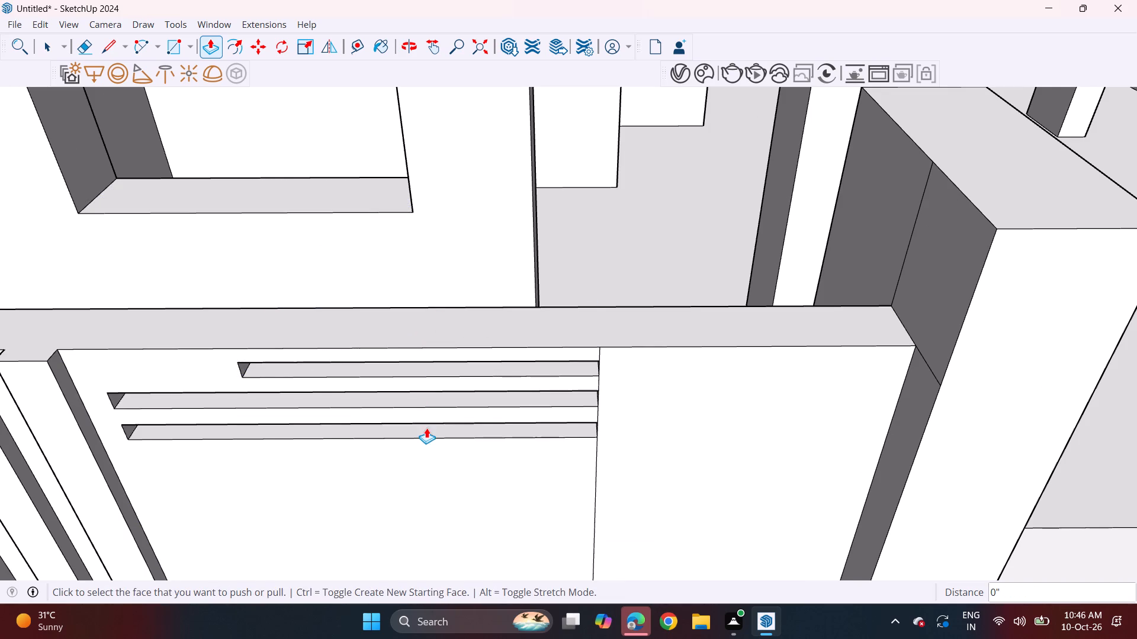
Push/Pull the slots' groove-side ends to shorten the top slot about 11 7/8" and the two lower slots about 7 7/8" each.
{"action": "middle_click_drag", "start_coordinate": [482, 455], "coordinate": [507, 291]}
{"action": "scroll", "coordinate": [507, 278], "scroll_direction": "down", "scroll_amount": 4}
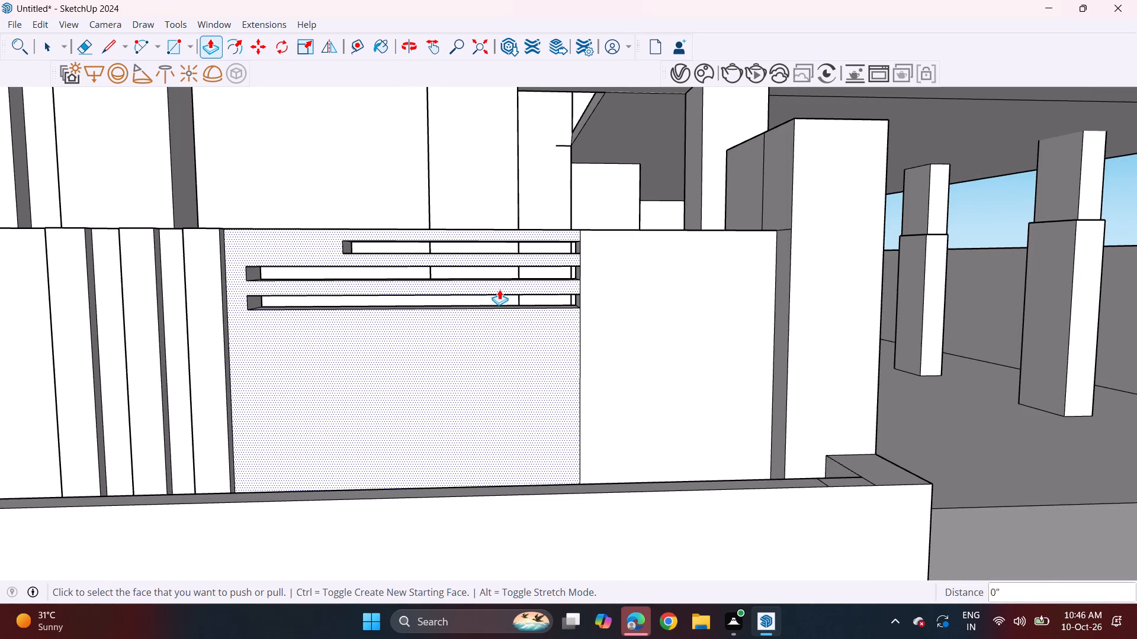
{"action": "scroll", "coordinate": [522, 324], "scroll_direction": "down", "scroll_amount": 1}
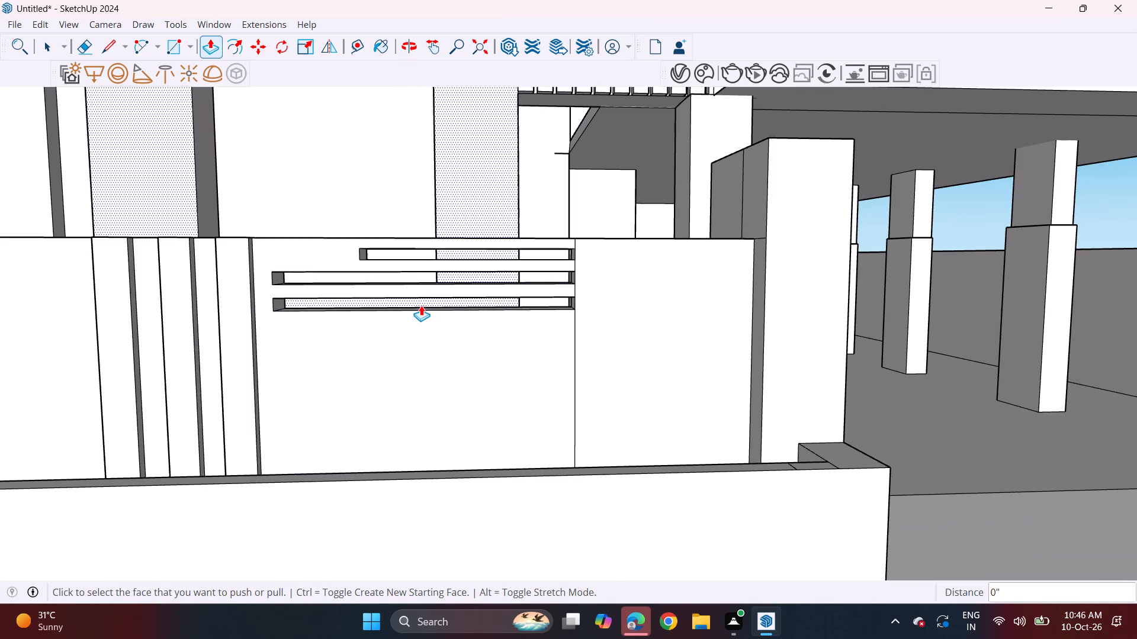
{"action": "middle_click_drag", "start_coordinate": [412, 302], "coordinate": [562, 333]}
{"action": "scroll", "coordinate": [550, 328], "scroll_direction": "down", "scroll_amount": 1}
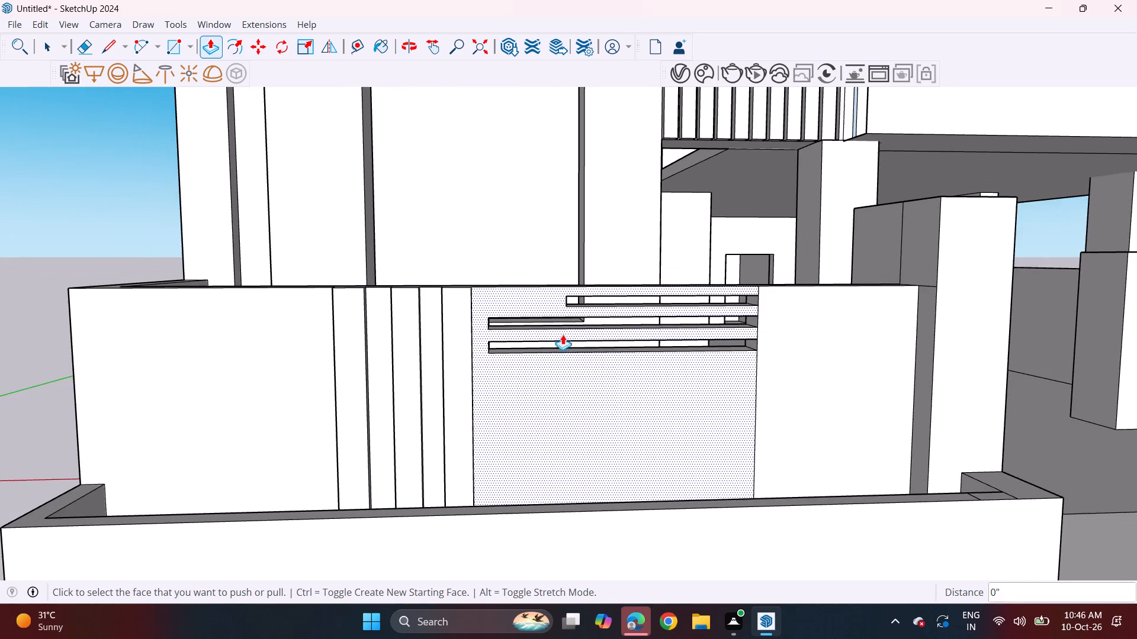
{"action": "scroll", "coordinate": [568, 335], "scroll_direction": "down", "scroll_amount": 3}
{"action": "middle_click_drag", "start_coordinate": [674, 341], "coordinate": [587, 344], "text": "shift"}
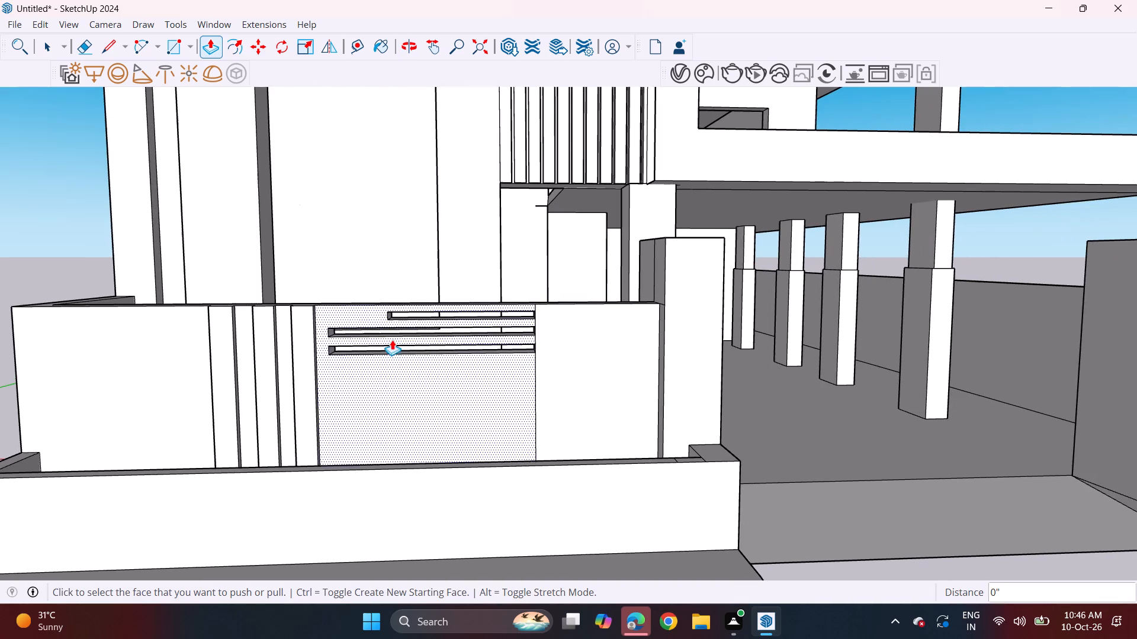
{"action": "scroll", "coordinate": [392, 338], "scroll_direction": "up", "scroll_amount": 7}
{"action": "middle_click_drag", "start_coordinate": [412, 304], "coordinate": [385, 316]}
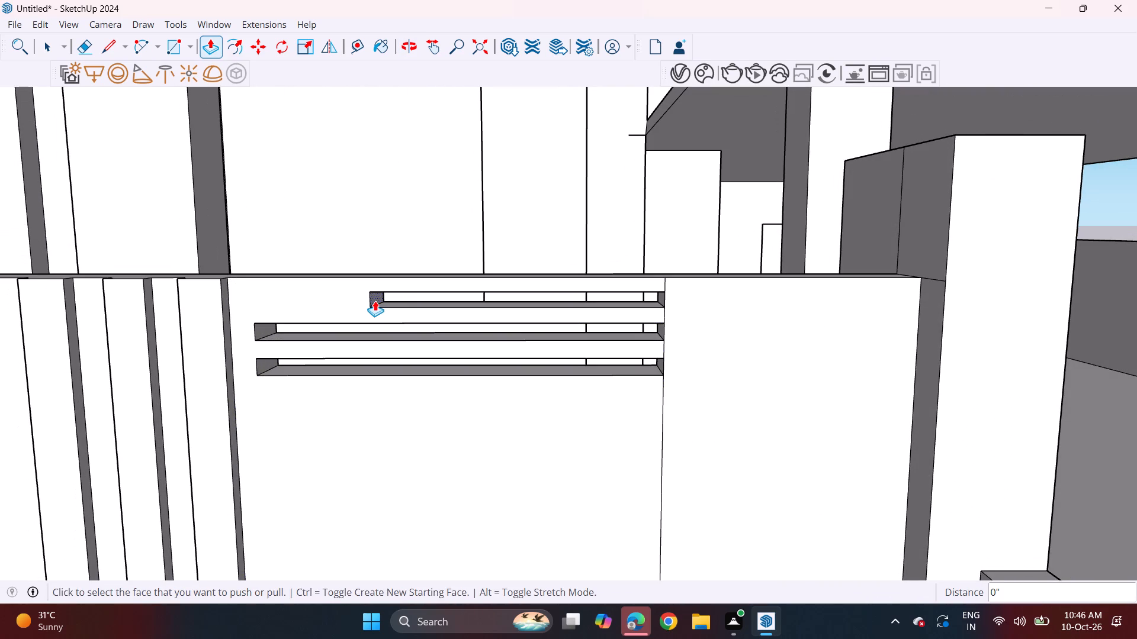
{"action": "left_click", "coordinate": [375, 301]}
{"action": "left_click", "coordinate": [486, 237]}
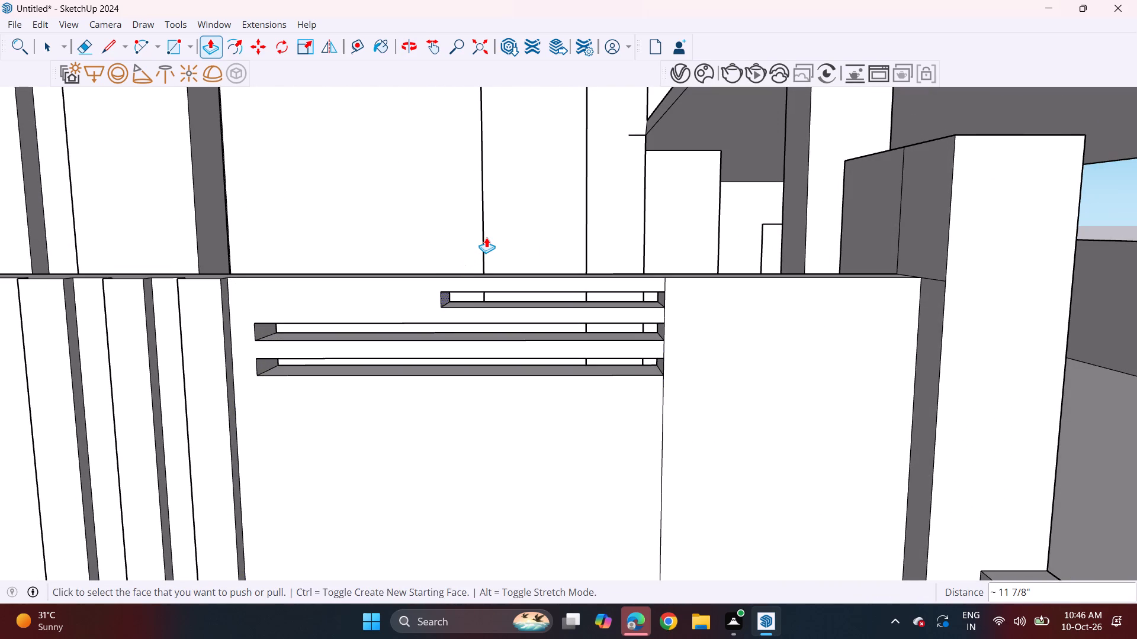
{"action": "middle_click_drag", "start_coordinate": [481, 297], "coordinate": [503, 286]}
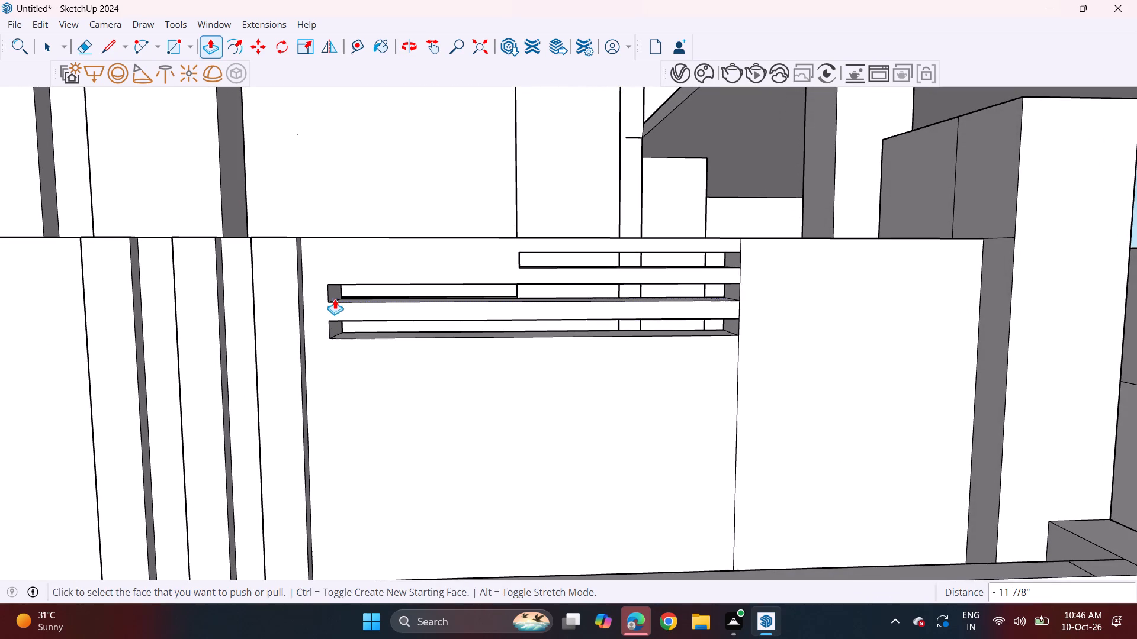
{"action": "left_click", "coordinate": [335, 293]}
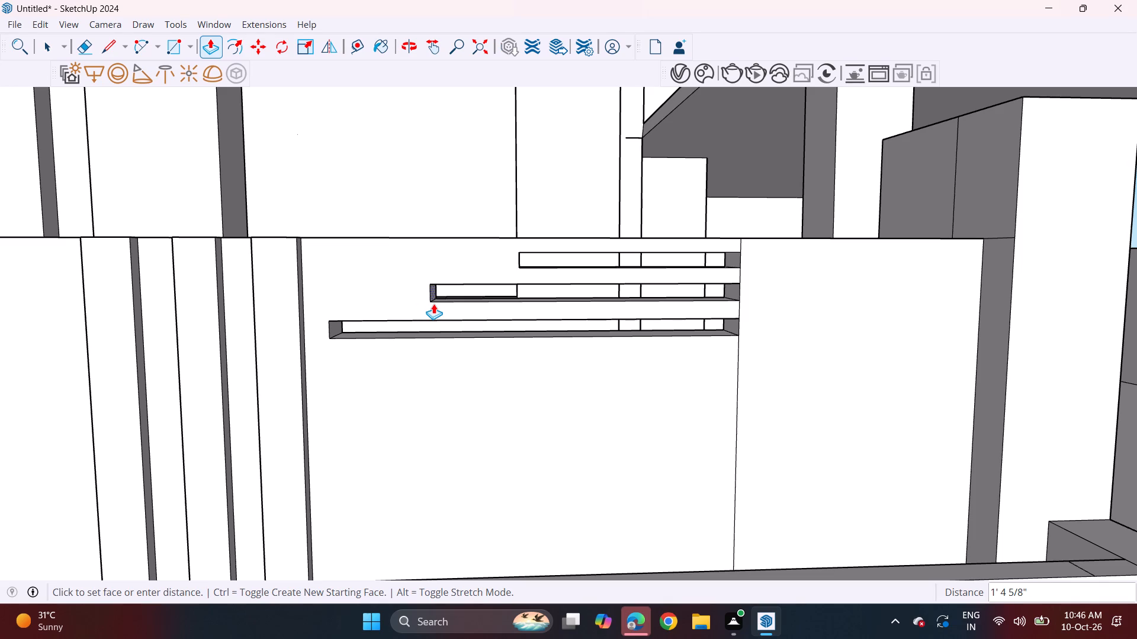
{"action": "left_click", "coordinate": [382, 315]}
{"action": "double_click", "coordinate": [338, 327]}
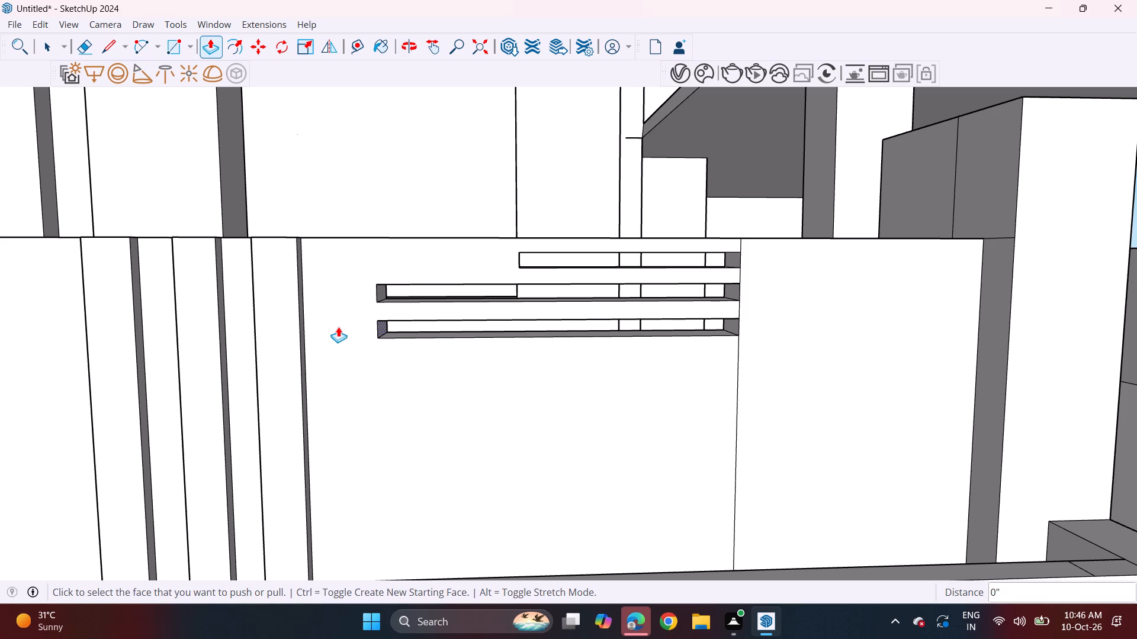
Draw lines outlining a rectangle about 2' 4" high and 3' 1/2" wide at the wall's base, beside the gate pillar.
{"action": "scroll", "coordinate": [399, 328], "scroll_direction": "down", "scroll_amount": 10}
{"action": "middle_click_drag", "start_coordinate": [437, 374], "coordinate": [471, 444], "text": "shift"}
{"action": "middle_click_drag", "start_coordinate": [470, 429], "coordinate": [471, 382]}
{"action": "scroll", "coordinate": [471, 382], "scroll_direction": "down", "scroll_amount": 4}
{"action": "middle_click_drag", "start_coordinate": [547, 366], "coordinate": [526, 395], "text": "shift"}
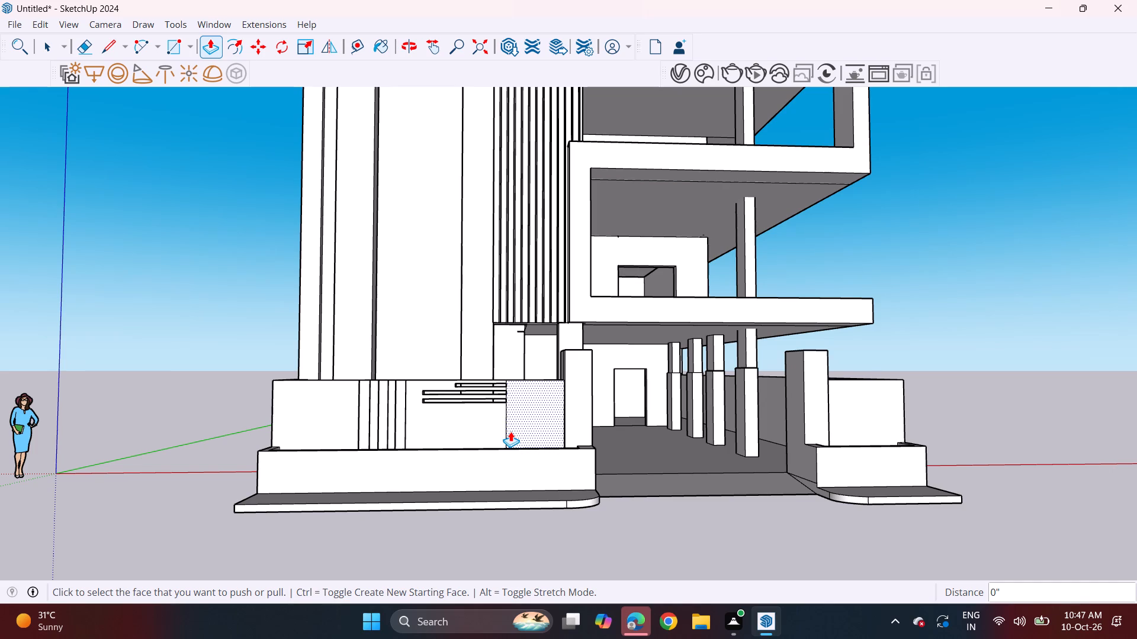
{"action": "middle_click_drag", "start_coordinate": [564, 414], "coordinate": [548, 527]}
{"action": "scroll", "coordinate": [495, 490], "scroll_direction": "up", "scroll_amount": 9}
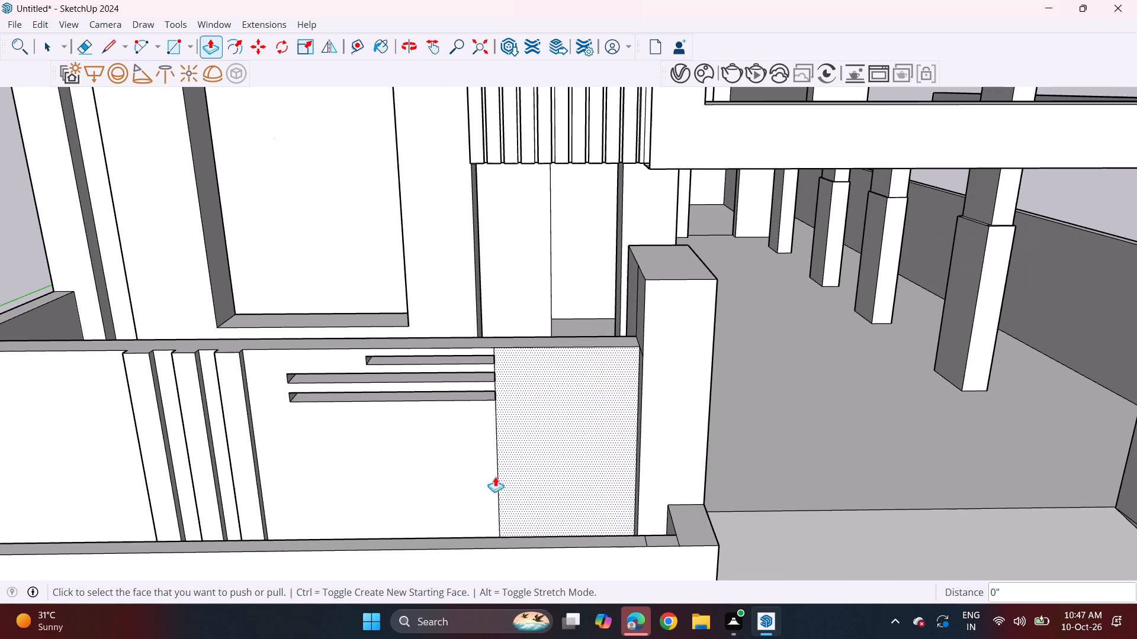
{"action": "left_click", "coordinate": [94, 41]}
{"action": "left_click", "coordinate": [114, 44]}
{"action": "middle_click_drag", "start_coordinate": [539, 408], "coordinate": [539, 457]}
{"action": "scroll", "coordinate": [568, 552], "scroll_direction": "up", "scroll_amount": 3}
{"action": "middle_click_drag", "start_coordinate": [568, 552], "coordinate": [571, 585]}
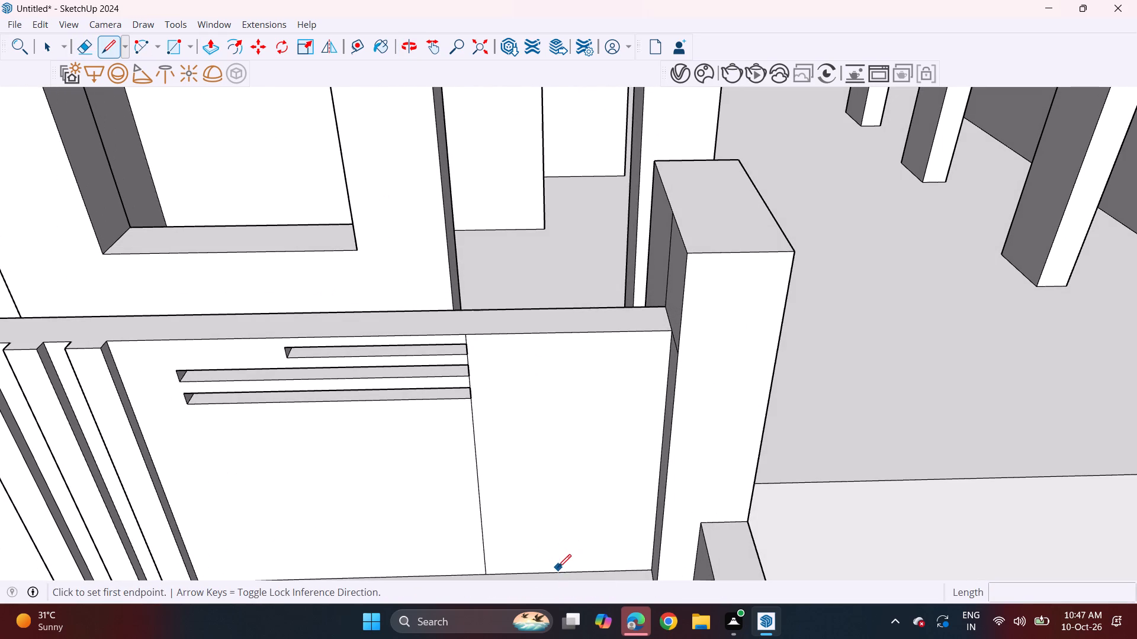
{"action": "left_click", "coordinate": [511, 572]}
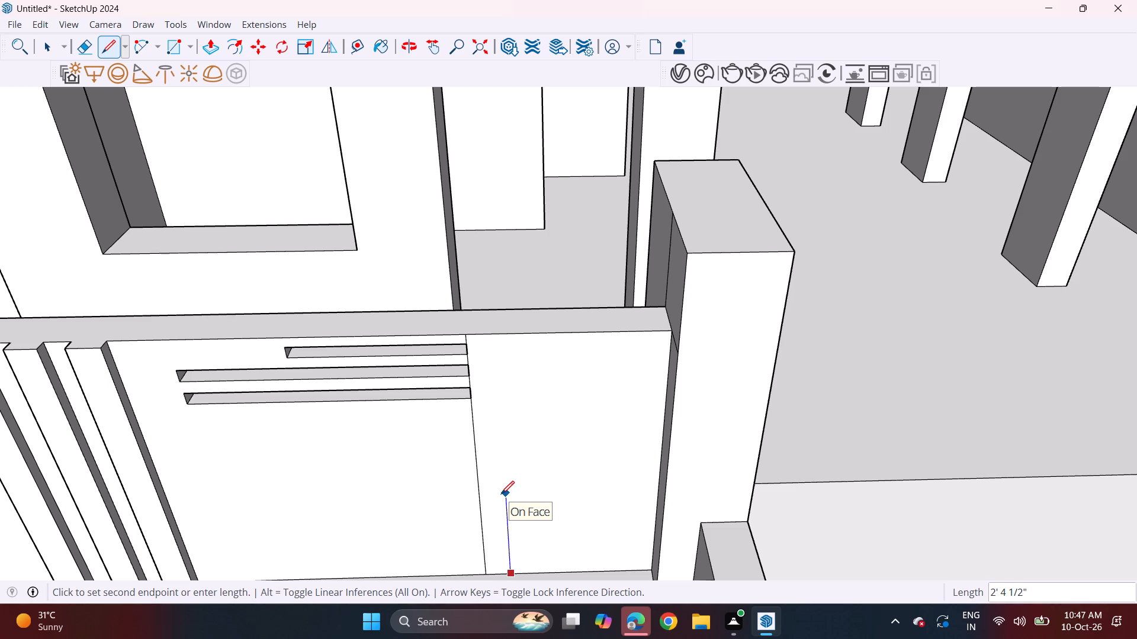
{"action": "left_click", "coordinate": [501, 494]}
{"action": "middle_click_drag", "start_coordinate": [508, 496], "coordinate": [512, 321]}
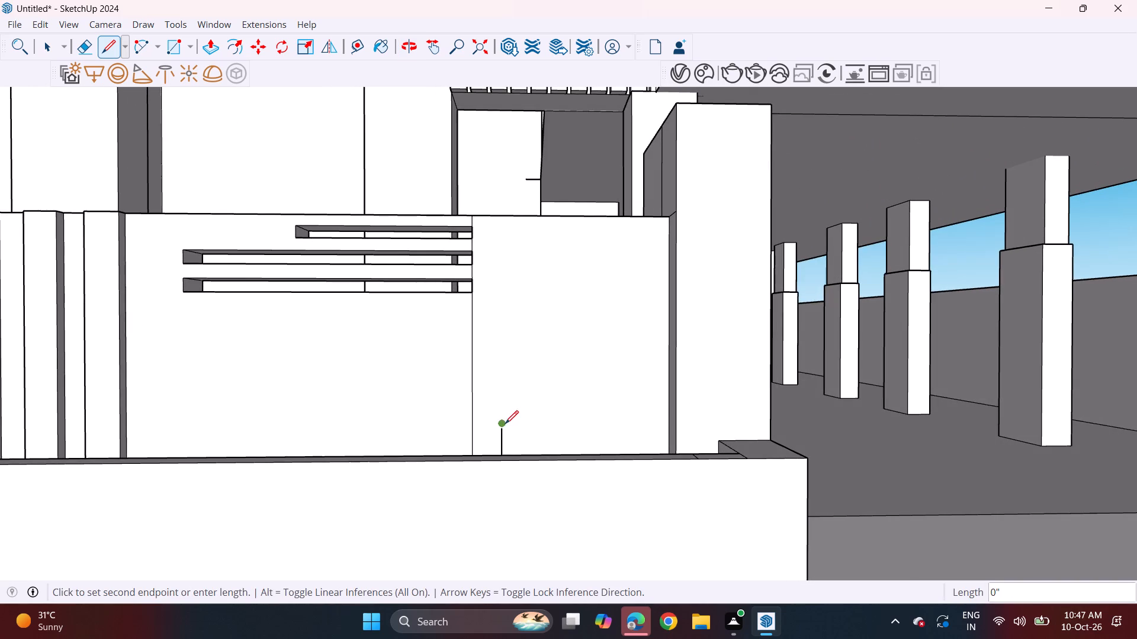
{"action": "left_click", "coordinate": [667, 423]}
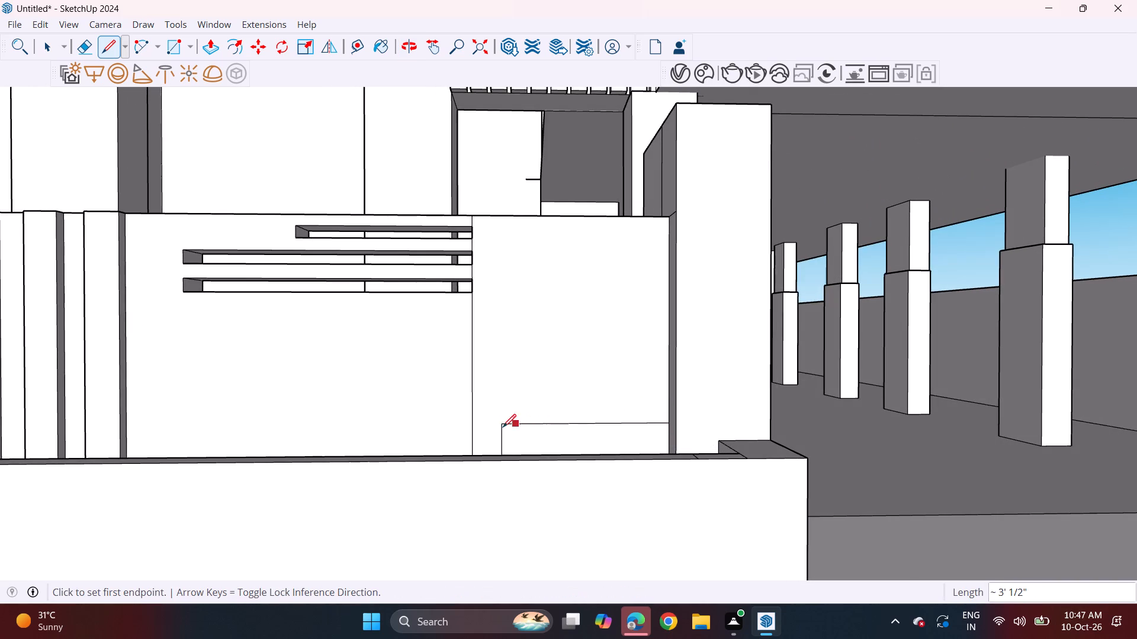
{"action": "key", "text": "space"}
Push/Pull the base rectangle beside the gate pillar outward from the wall into a raised block.
{"action": "middle_click_drag", "start_coordinate": [547, 367], "coordinate": [553, 468]}
{"action": "key", "text": "p"}
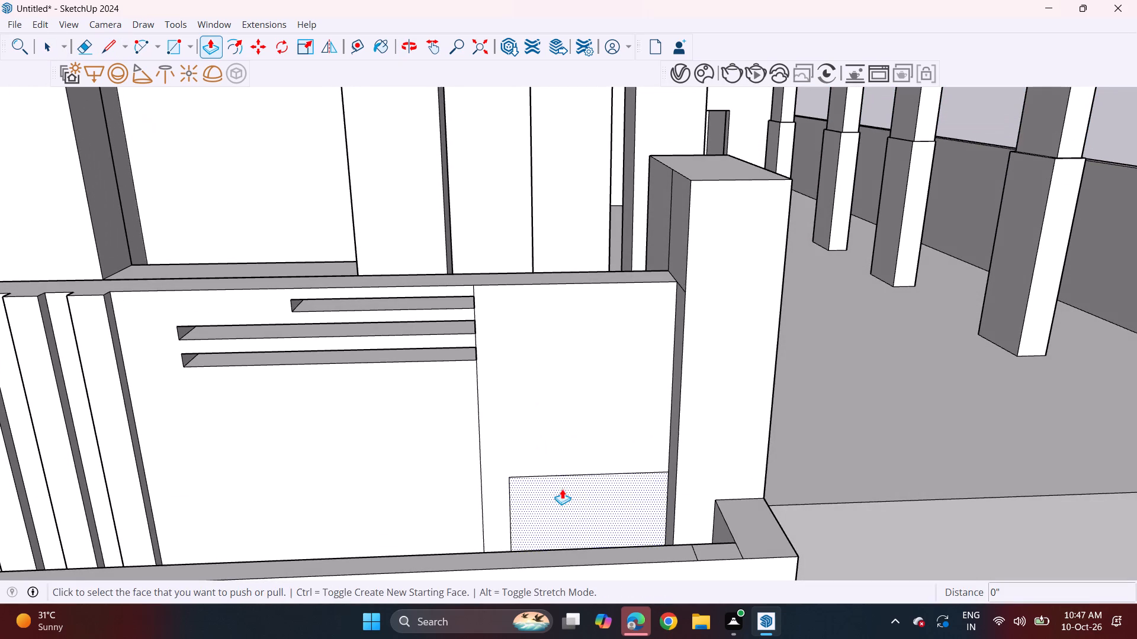
{"action": "left_click", "coordinate": [575, 503]}
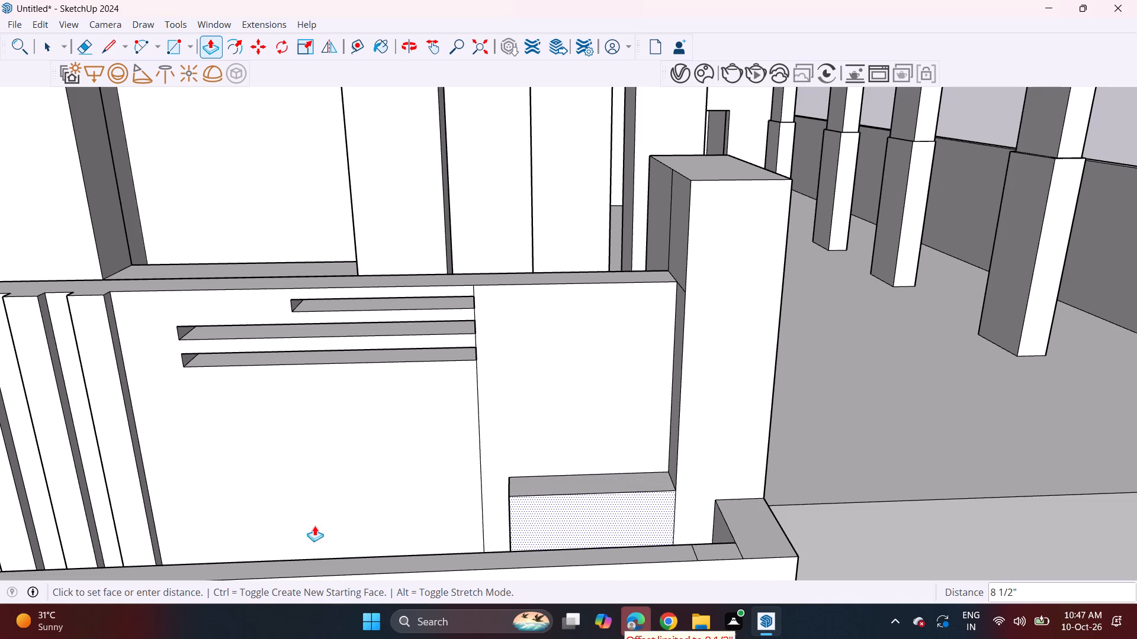
{"action": "left_click", "coordinate": [143, 510]}
Push/Pull the wall panel between the slots and the gate pillar outward 1 1/2".
{"action": "middle_click_drag", "start_coordinate": [456, 490], "coordinate": [445, 450]}
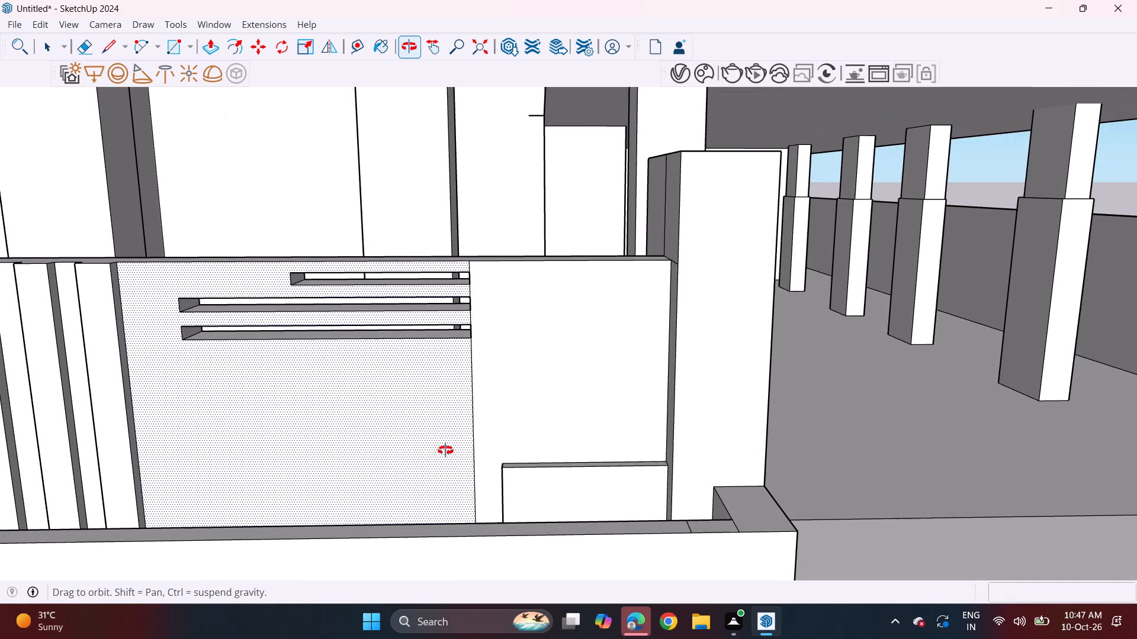
{"action": "middle_click_drag", "start_coordinate": [445, 450], "coordinate": [445, 462]}
{"action": "left_click", "coordinate": [506, 426]}
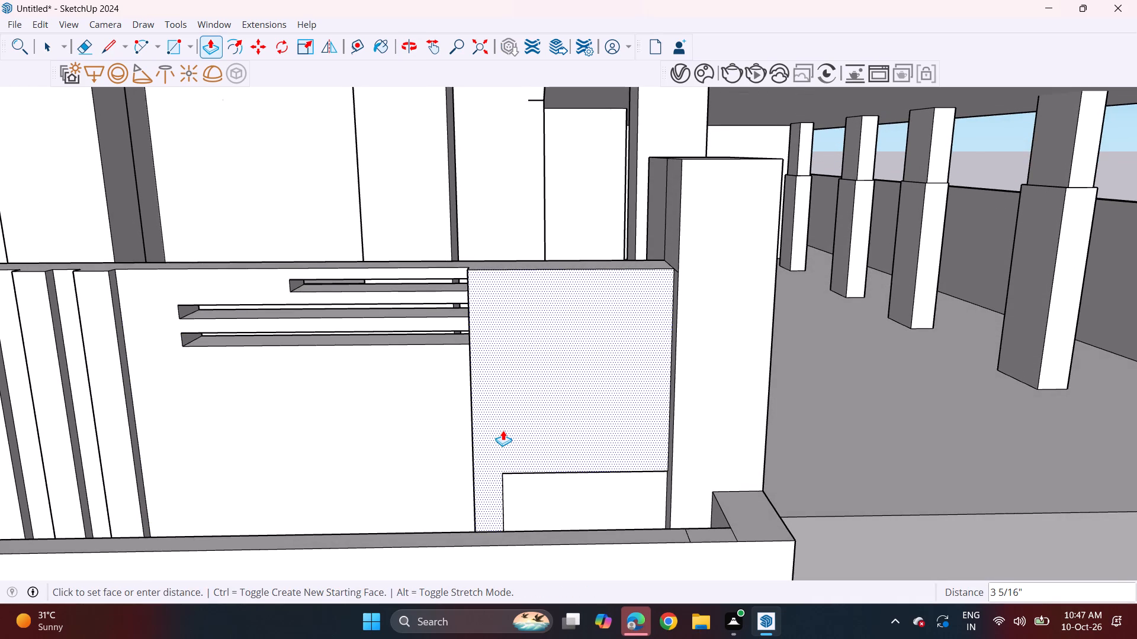
{"action": "middle_click_drag", "start_coordinate": [503, 427], "coordinate": [777, 499]}
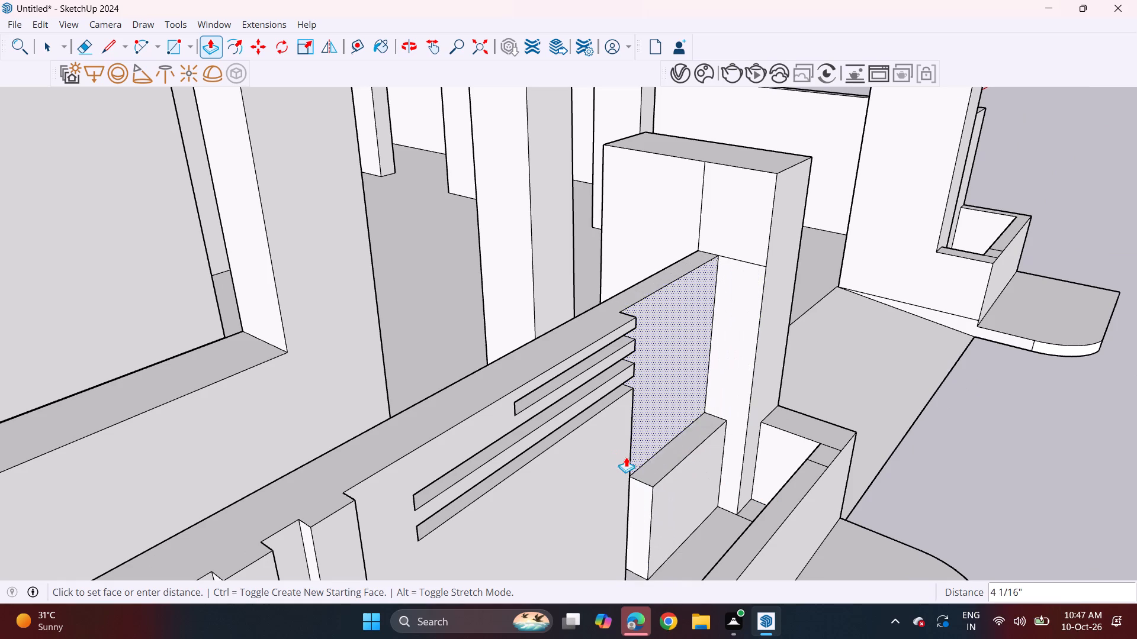
{"action": "left_click", "coordinate": [648, 460]}
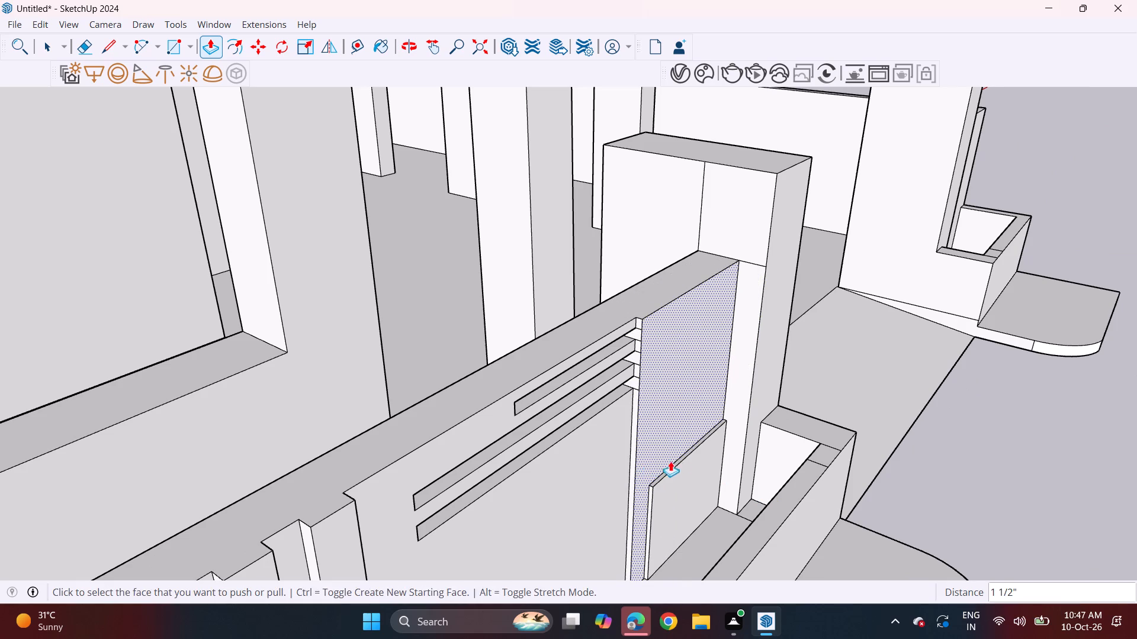
Examine the entrance, planter walls and whole front elevation of the house from a distance.
{"action": "middle_click_drag", "start_coordinate": [679, 458], "coordinate": [529, 321]}
{"action": "scroll", "coordinate": [497, 301], "scroll_direction": "down", "scroll_amount": 4}
{"action": "middle_click_drag", "start_coordinate": [710, 359], "coordinate": [596, 358]}
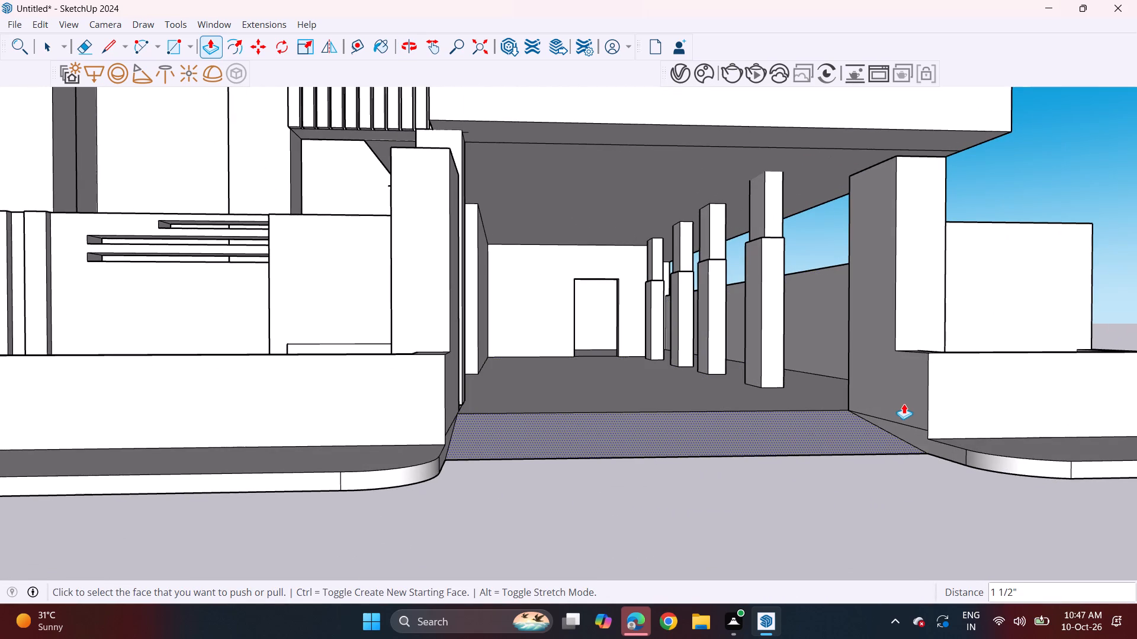
{"action": "scroll", "coordinate": [905, 402], "scroll_direction": "down", "scroll_amount": 3}
{"action": "middle_click_drag", "start_coordinate": [938, 417], "coordinate": [870, 491], "text": "shift"}
{"action": "scroll", "coordinate": [864, 468], "scroll_direction": "down", "scroll_amount": 2}
{"action": "middle_click_drag", "start_coordinate": [841, 469], "coordinate": [862, 506], "text": "shift"}
{"action": "middle_click_drag", "start_coordinate": [853, 494], "coordinate": [822, 476]}
{"action": "scroll", "coordinate": [796, 472], "scroll_direction": "down", "scroll_amount": 2}
{"action": "middle_click_drag", "start_coordinate": [775, 465], "coordinate": [769, 527], "text": "shift"}
{"action": "scroll", "coordinate": [744, 480], "scroll_direction": "down", "scroll_amount": 2}
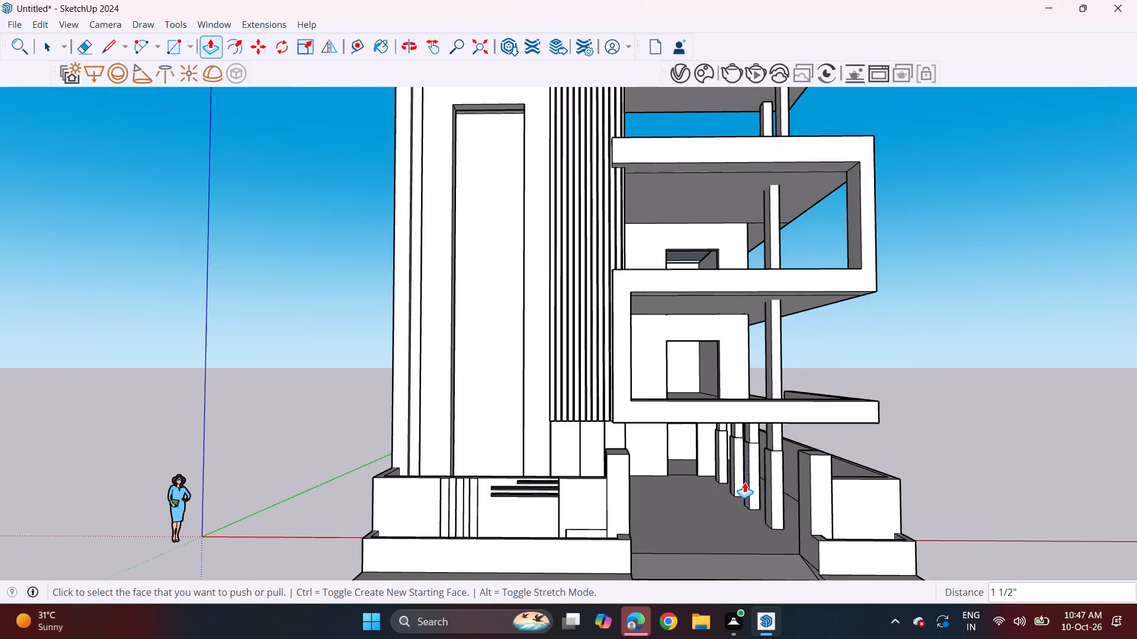
{"action": "middle_click_drag", "start_coordinate": [771, 483], "coordinate": [704, 464], "text": "shift"}
{"action": "middle_click", "coordinate": [704, 464]}
{"action": "scroll", "coordinate": [689, 424], "scroll_direction": "down", "scroll_amount": 3}
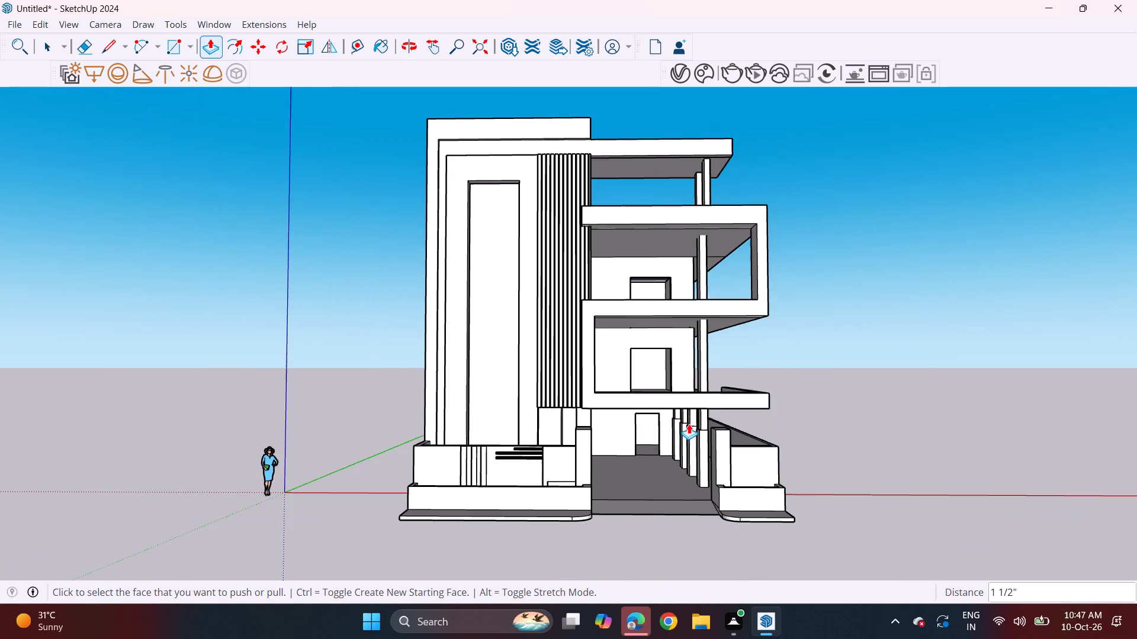
{"action": "middle_click_drag", "start_coordinate": [688, 423], "coordinate": [682, 434], "text": "shift"}
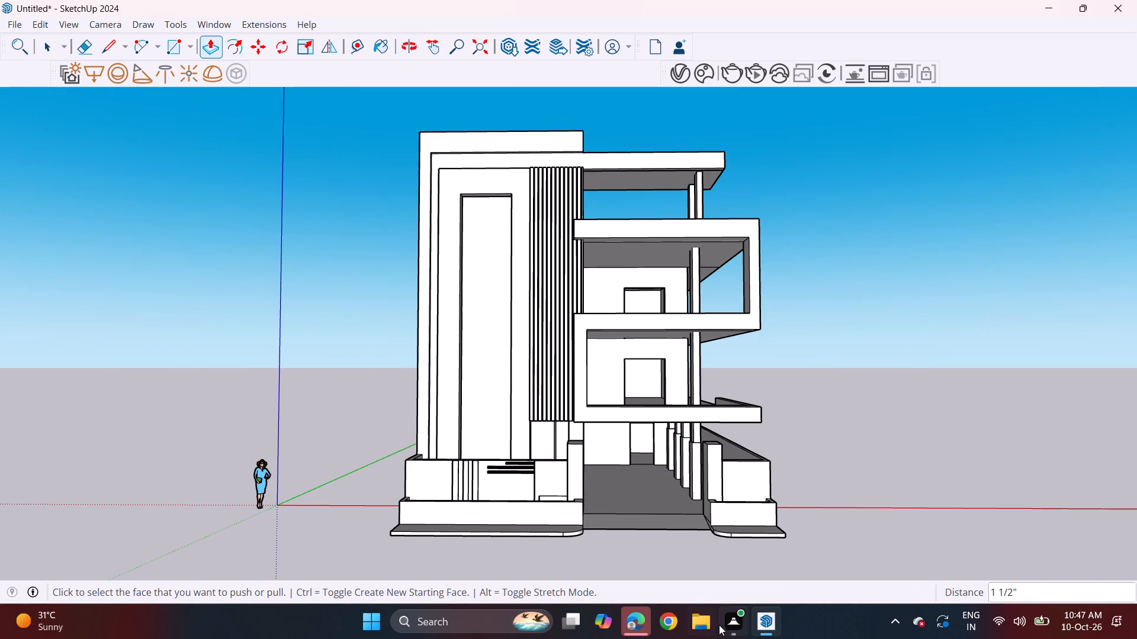
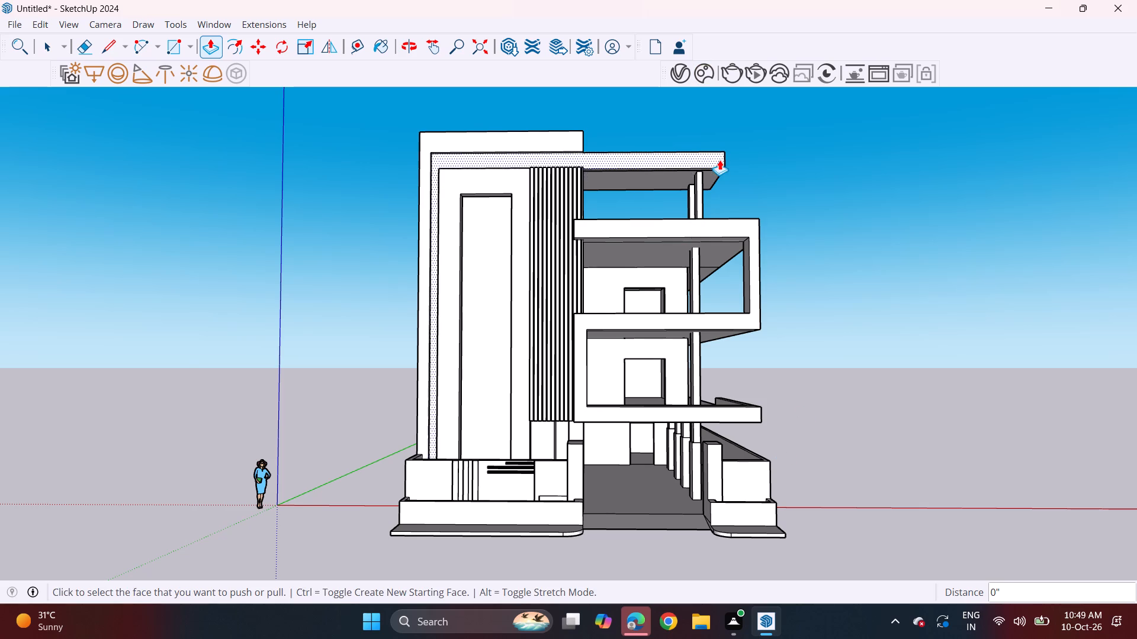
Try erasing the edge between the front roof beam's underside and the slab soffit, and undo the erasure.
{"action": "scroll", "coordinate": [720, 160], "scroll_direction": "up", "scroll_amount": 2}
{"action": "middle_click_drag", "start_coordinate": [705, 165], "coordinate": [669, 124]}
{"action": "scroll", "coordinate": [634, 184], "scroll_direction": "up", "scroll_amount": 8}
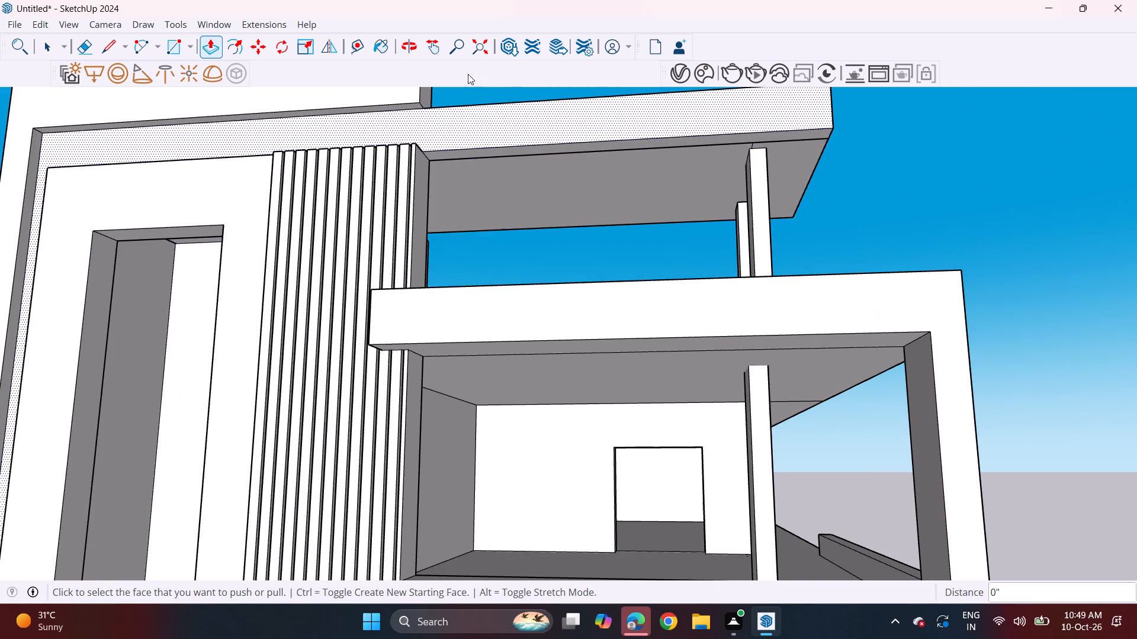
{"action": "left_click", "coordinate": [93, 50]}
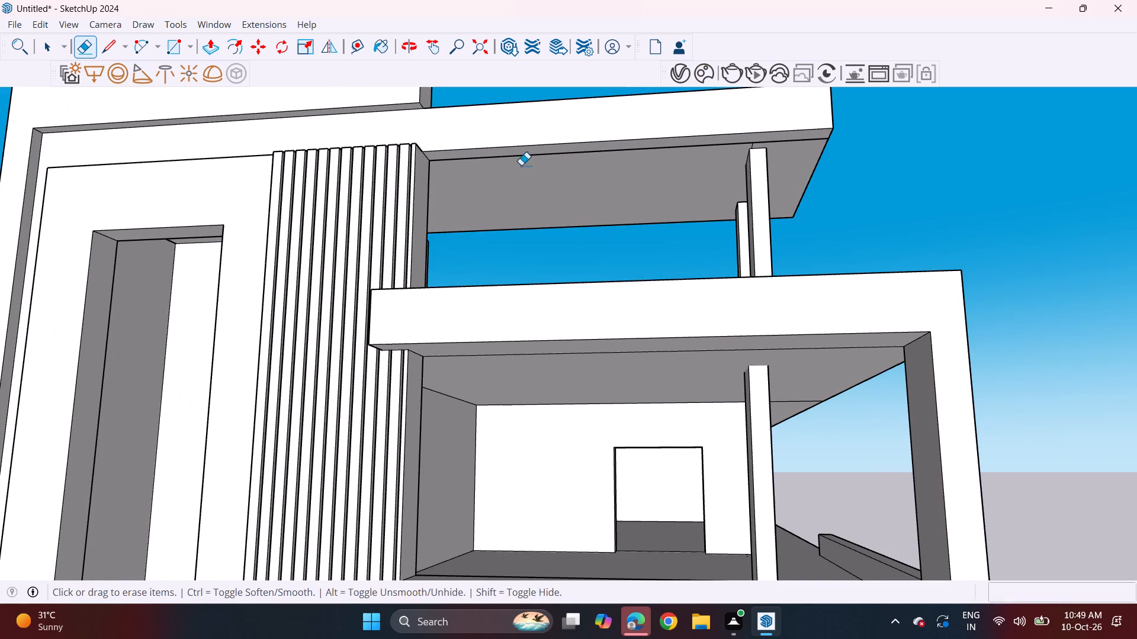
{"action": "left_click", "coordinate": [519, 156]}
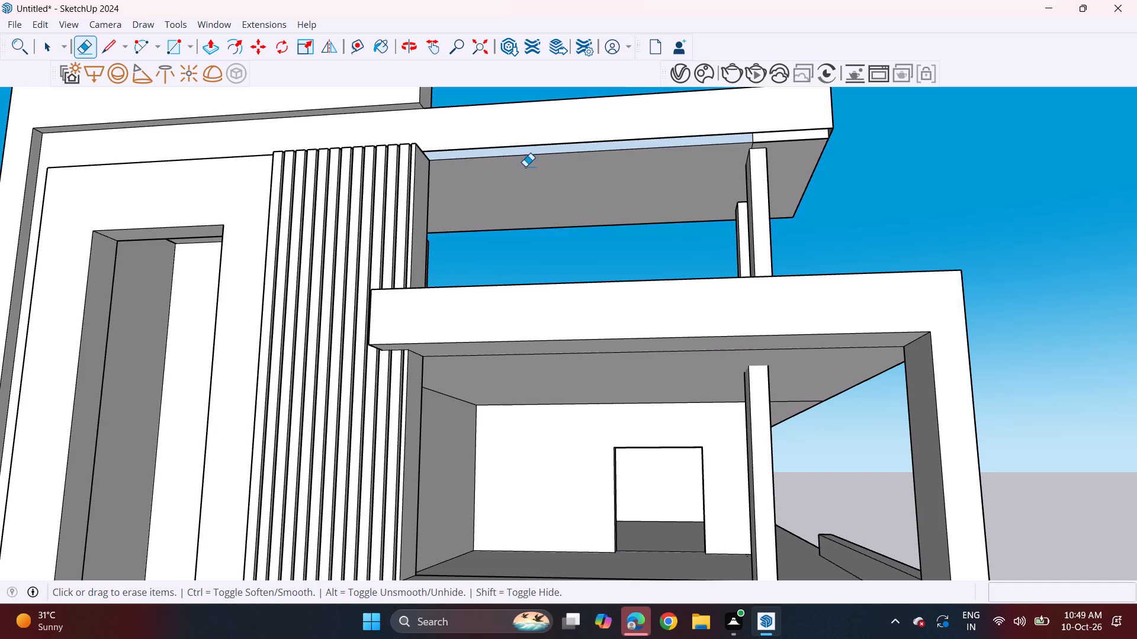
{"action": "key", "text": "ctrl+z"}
Erase the edge where the front roof beam's underside meets the top-floor slab soffit.
{"action": "middle_click_drag", "start_coordinate": [576, 166], "coordinate": [389, 130]}
{"action": "scroll", "coordinate": [505, 143], "scroll_direction": "up", "scroll_amount": 4}
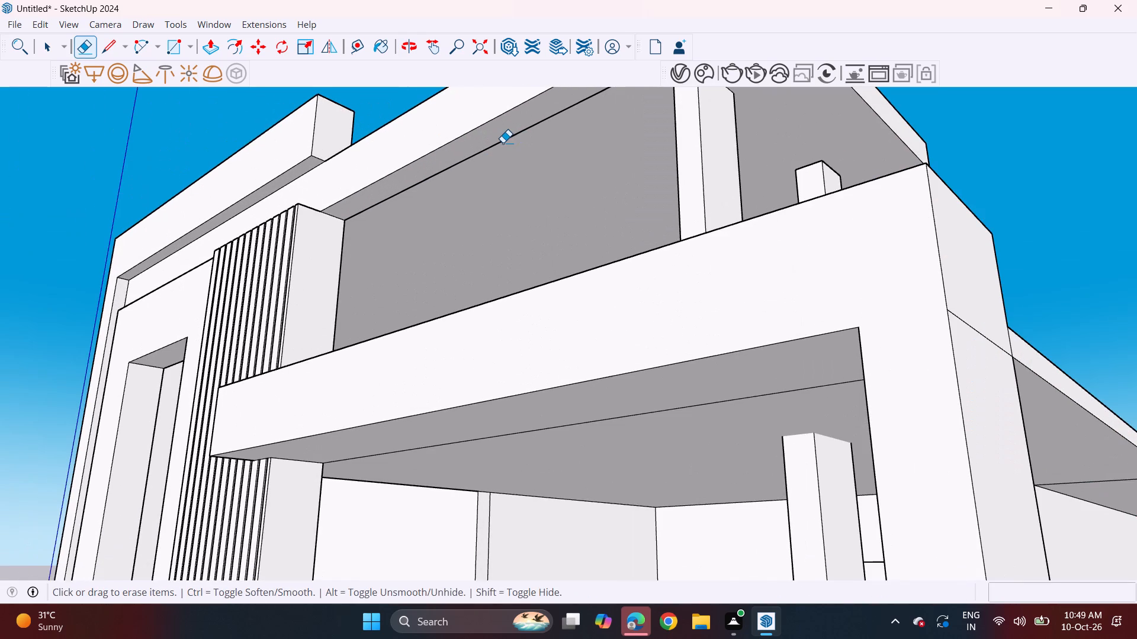
{"action": "left_click", "coordinate": [499, 141]}
Push/Pull the exposed face inside the open front roof beam about 1' 11" to the midpoint on the fin wall's top edge.
{"action": "middle_click_drag", "start_coordinate": [500, 141], "coordinate": [331, 178]}
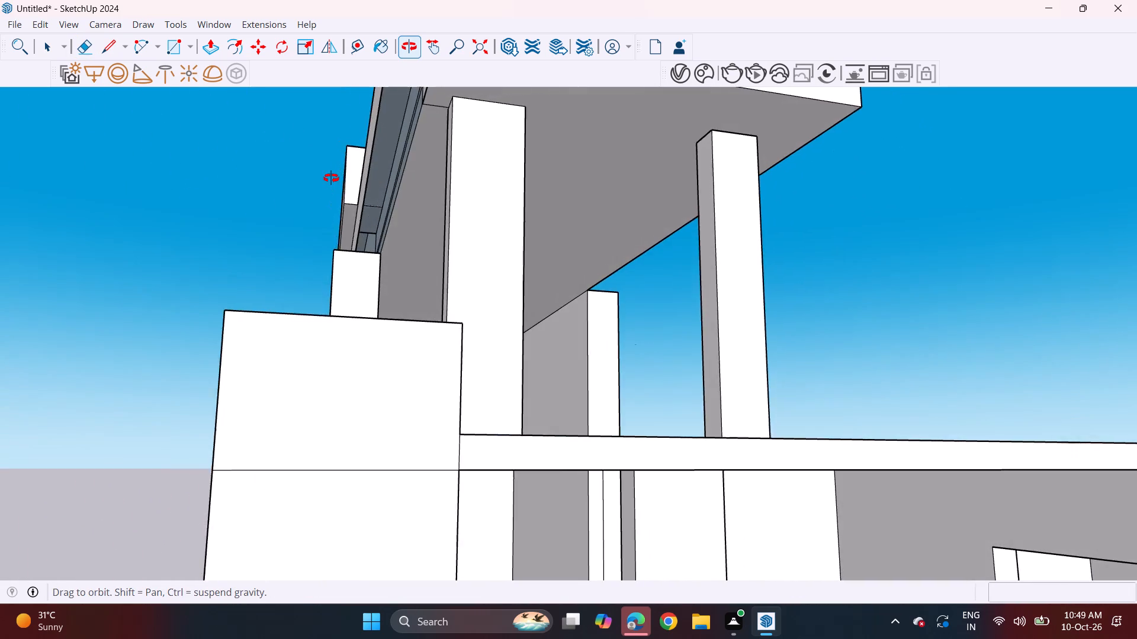
{"action": "middle_click_drag", "start_coordinate": [331, 178], "coordinate": [333, 177]}
{"action": "middle_click_drag", "start_coordinate": [333, 177], "coordinate": [381, 195]}
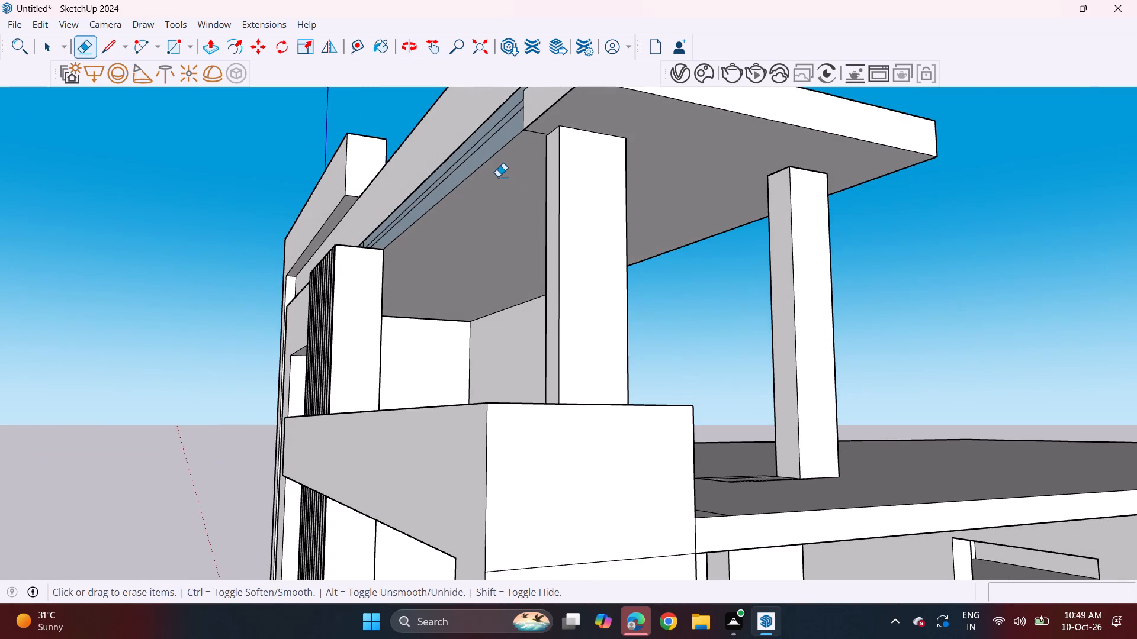
{"action": "scroll", "coordinate": [498, 176], "scroll_direction": "up", "scroll_amount": 3}
{"action": "middle_click_drag", "start_coordinate": [478, 165], "coordinate": [420, 164]}
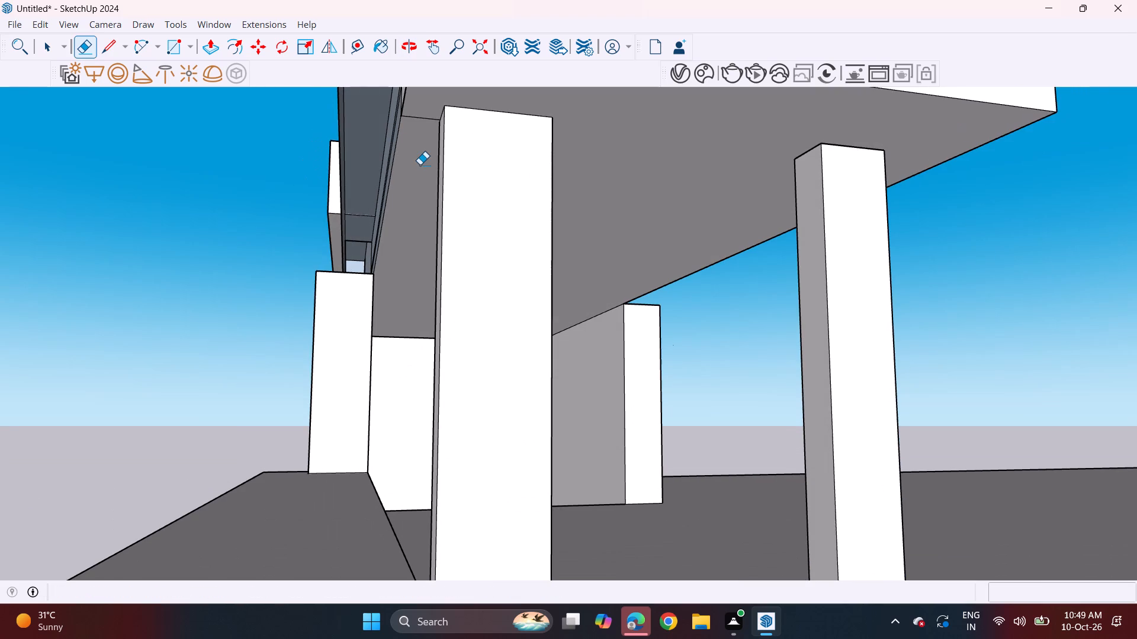
{"action": "key", "text": "p"}
{"action": "left_click", "coordinate": [353, 147]}
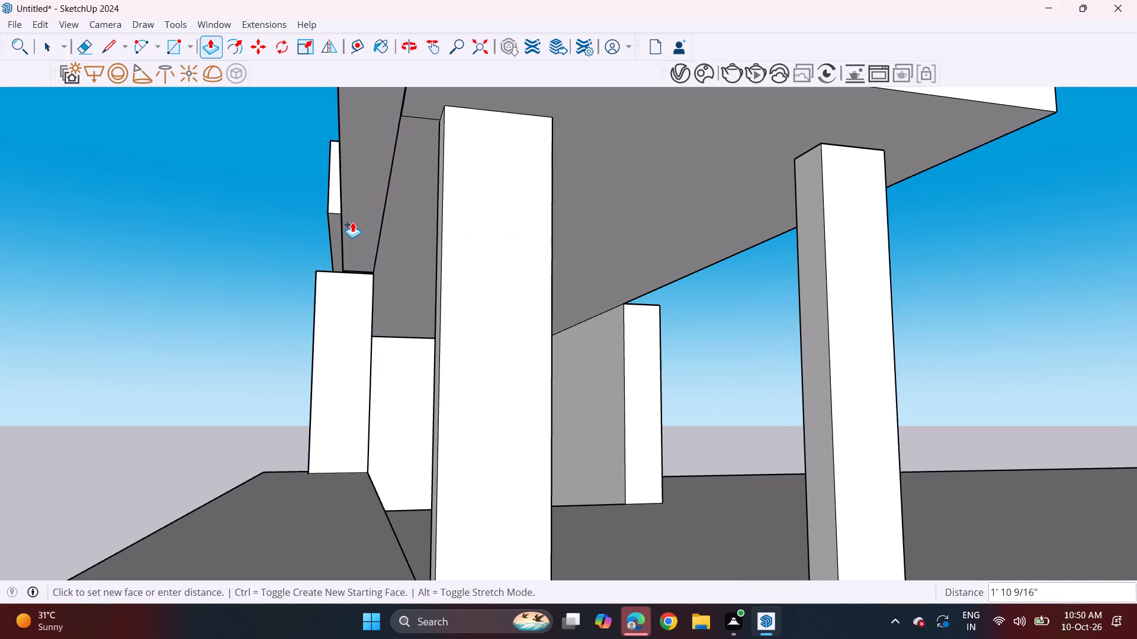
{"action": "left_click", "coordinate": [327, 272]}
Erase the edge between the front roof beam and the slab soffit beside the front column.
{"action": "left_click", "coordinate": [78, 55]}
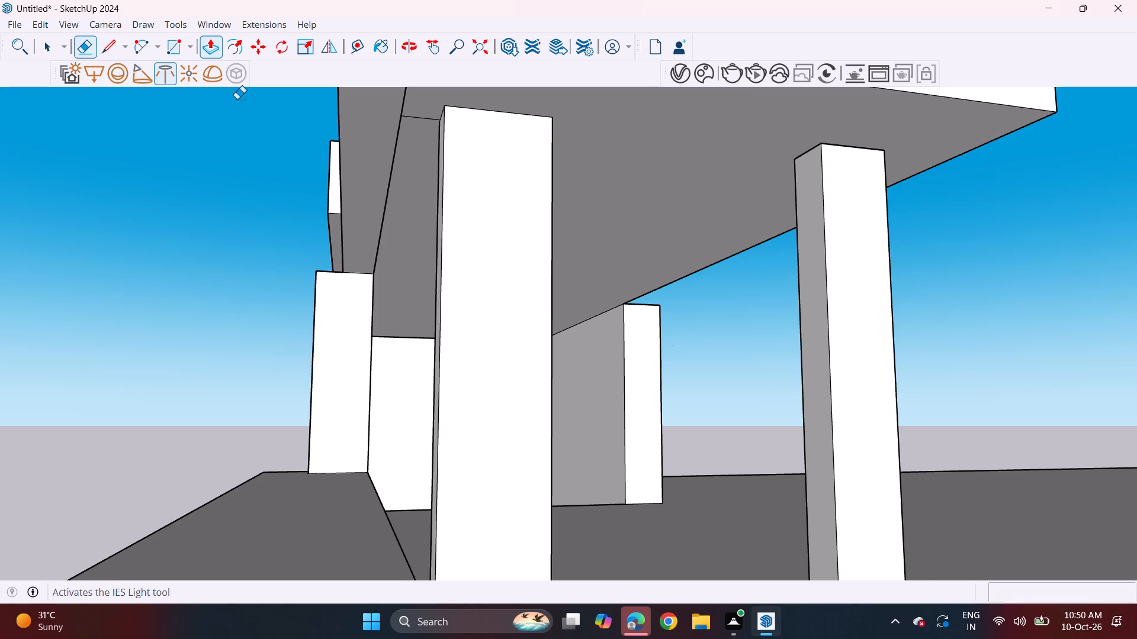
{"action": "left_click_drag", "start_coordinate": [380, 199], "coordinate": [395, 204]}
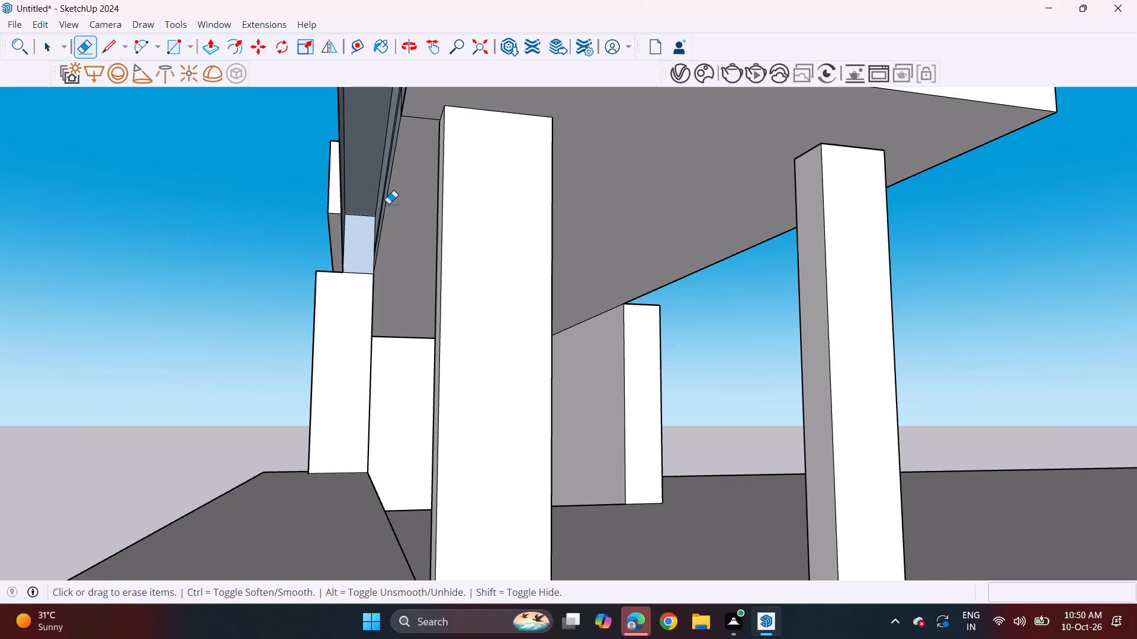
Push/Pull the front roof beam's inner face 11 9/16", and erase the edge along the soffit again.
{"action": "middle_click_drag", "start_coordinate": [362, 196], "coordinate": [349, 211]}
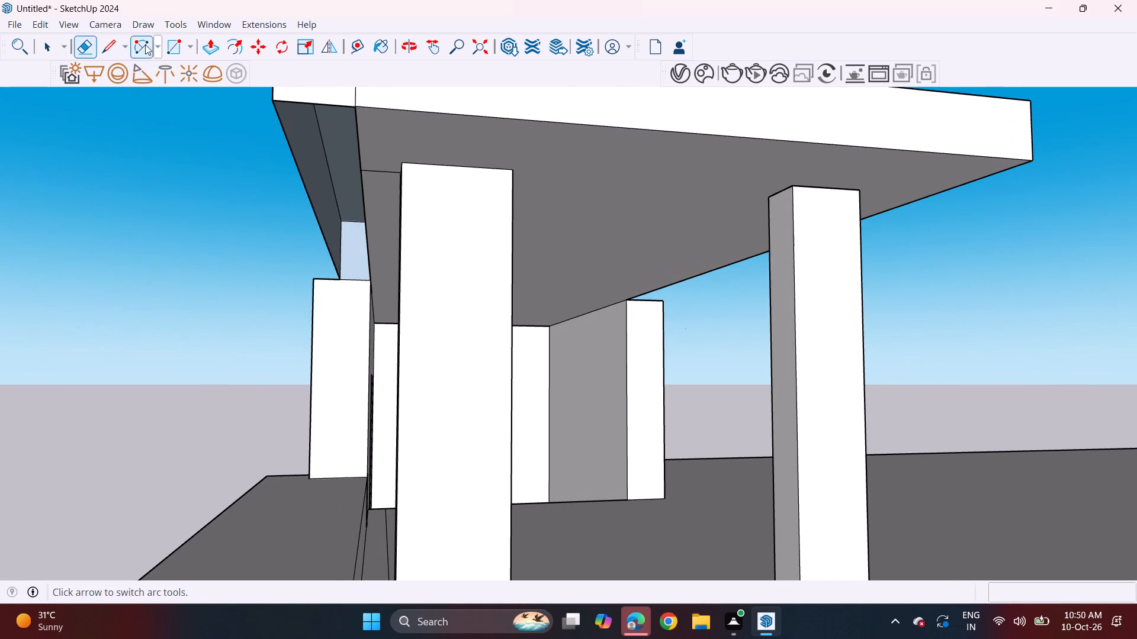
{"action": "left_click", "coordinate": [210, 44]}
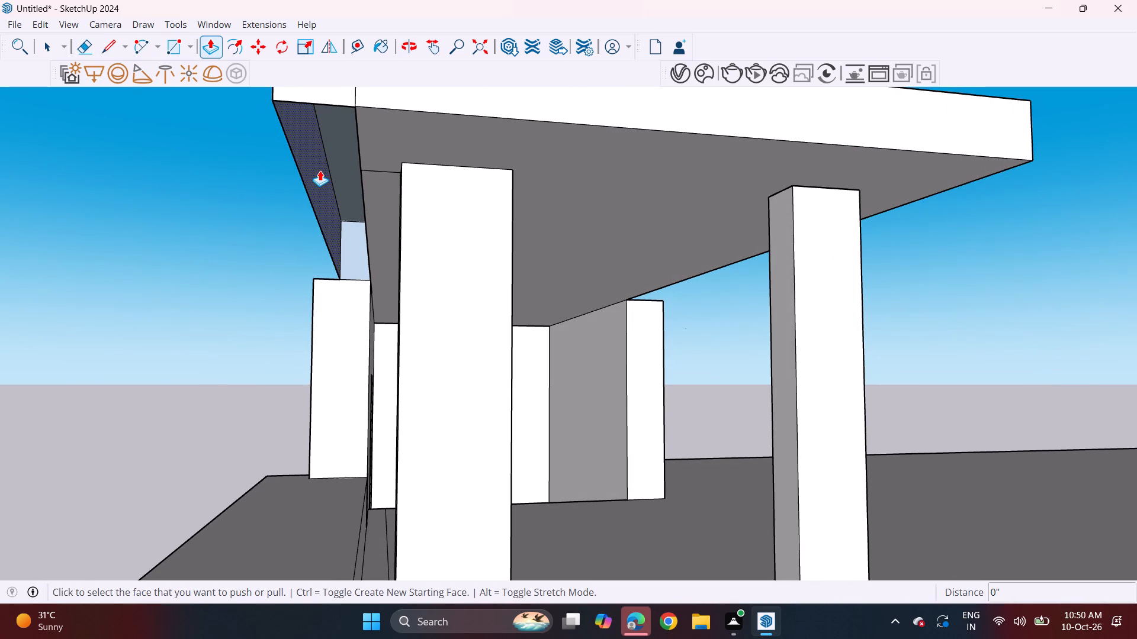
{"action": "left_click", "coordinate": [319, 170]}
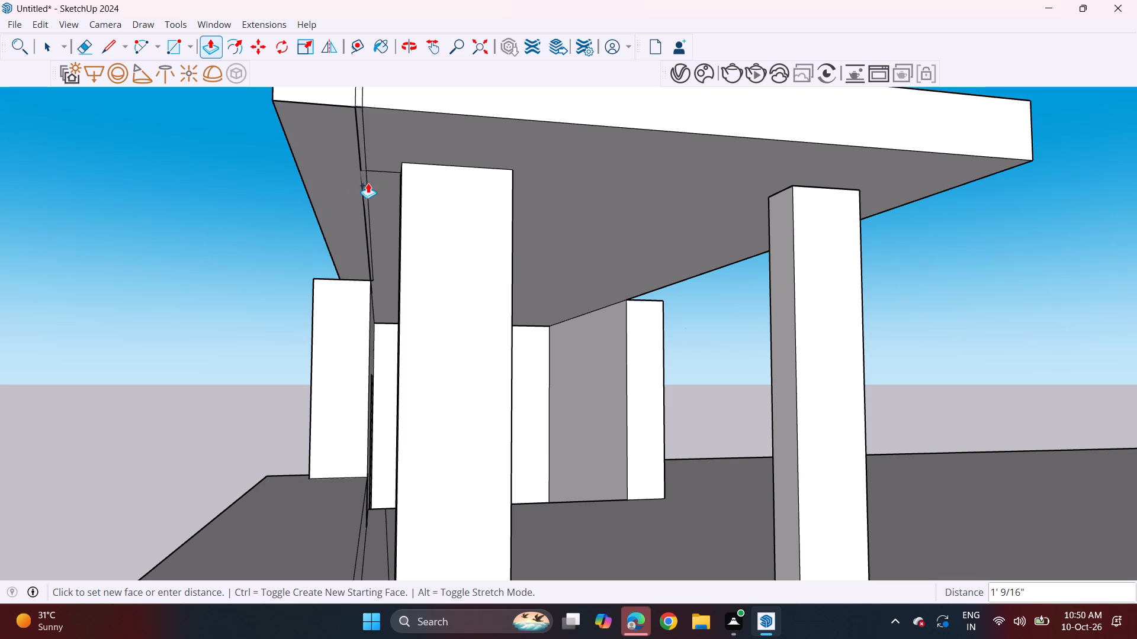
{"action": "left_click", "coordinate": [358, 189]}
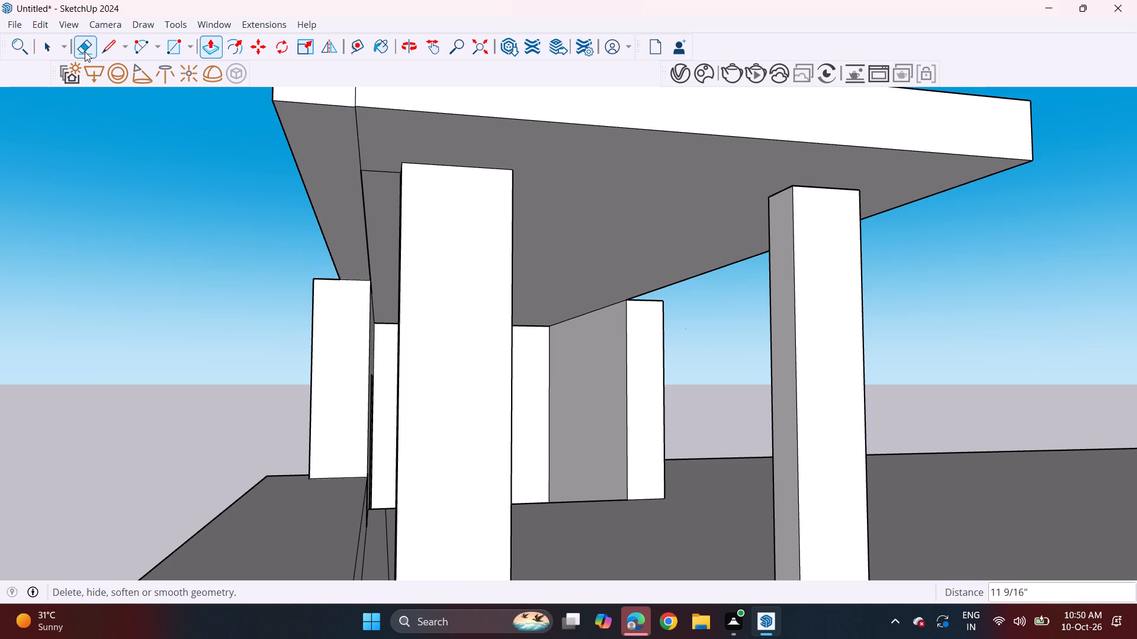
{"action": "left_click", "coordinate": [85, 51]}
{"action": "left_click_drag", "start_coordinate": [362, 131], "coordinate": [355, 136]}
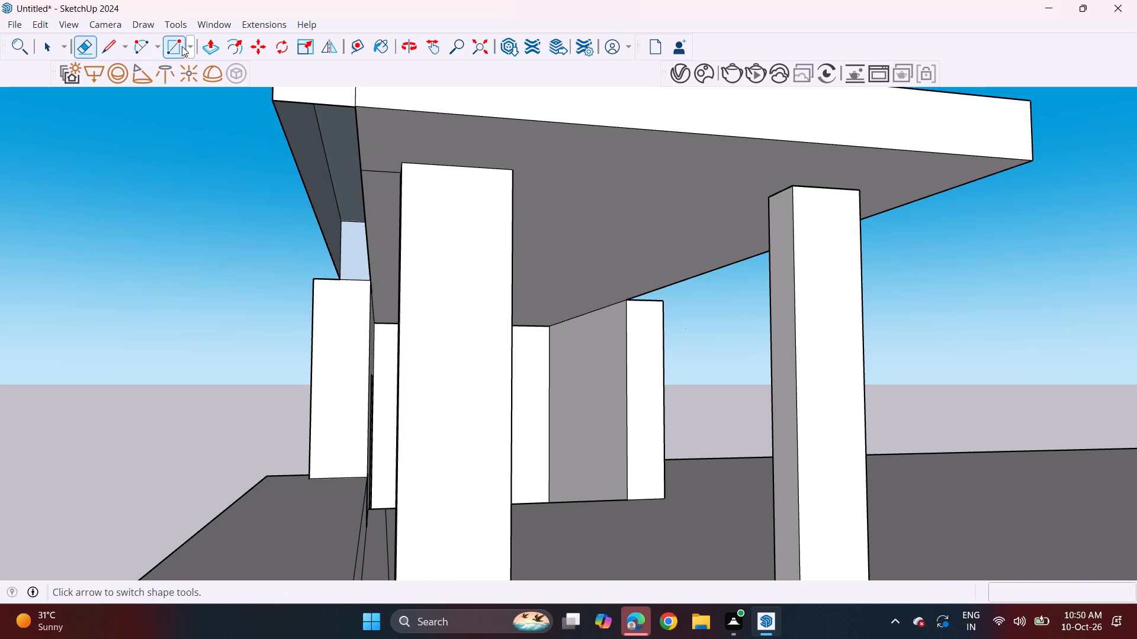
Push/Pull the front roof beam's inner face 11 9/16" back to the slab's corner edge.
{"action": "left_click", "coordinate": [214, 46]}
{"action": "left_click", "coordinate": [304, 156]}
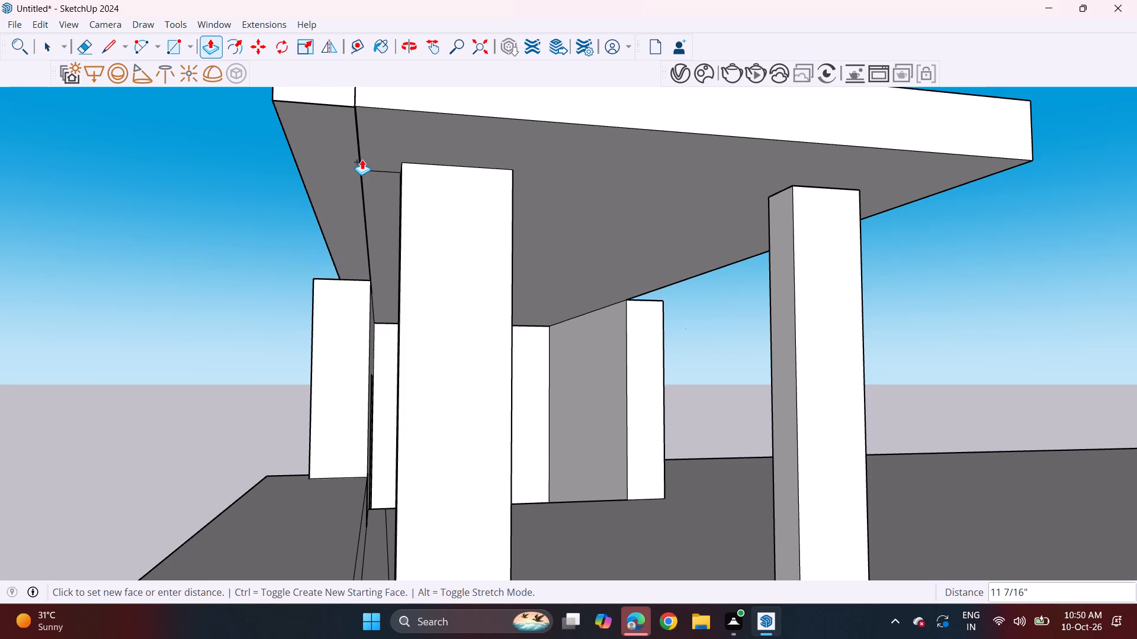
{"action": "middle_click_drag", "start_coordinate": [359, 118], "coordinate": [366, 174]}
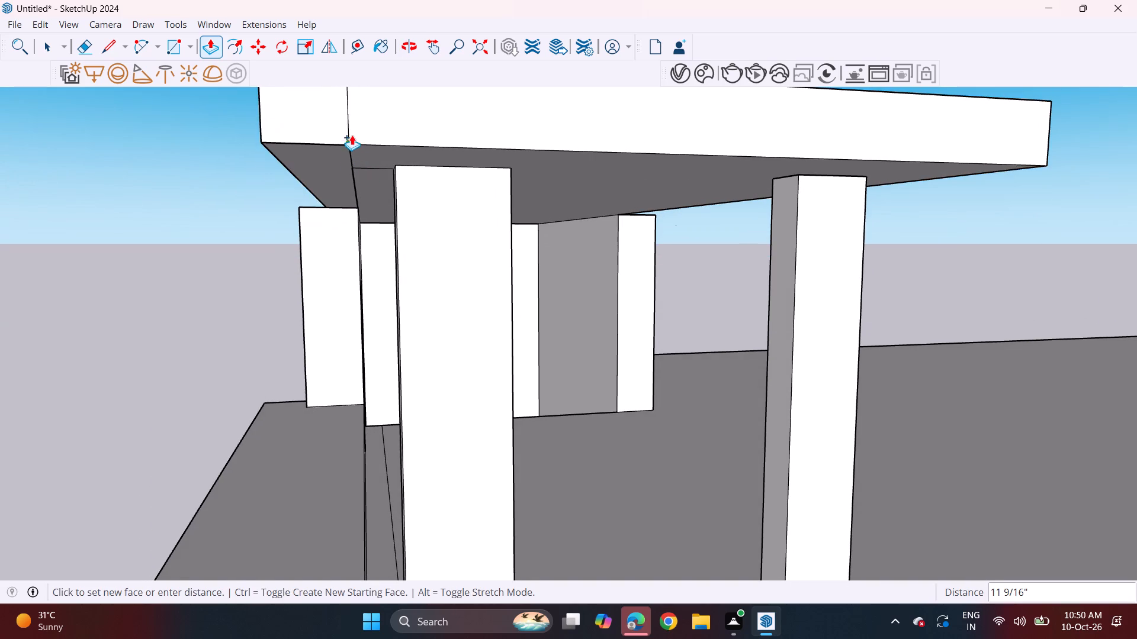
{"action": "left_click", "coordinate": [351, 131]}
Push/Pull the thin strip between the front beam's underside and the soffit 10' 5/16" to the slab's far edge.
{"action": "middle_click_drag", "start_coordinate": [349, 159], "coordinate": [342, 63]}
{"action": "scroll", "coordinate": [376, 137], "scroll_direction": "up", "scroll_amount": 3}
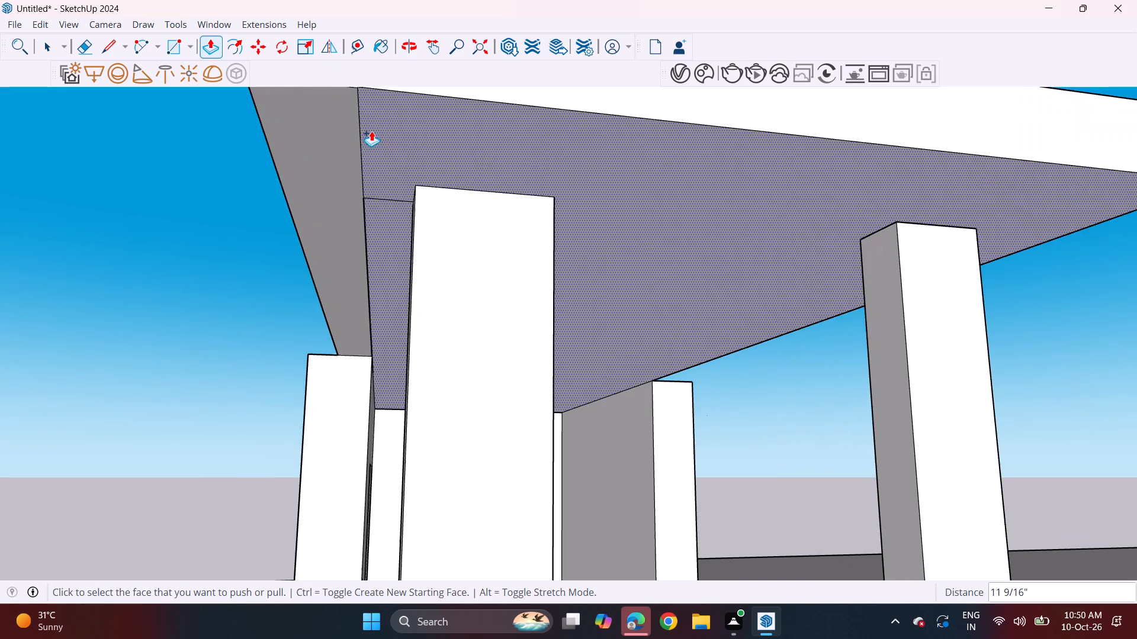
{"action": "middle_click_drag", "start_coordinate": [368, 120], "coordinate": [283, 185]}
{"action": "scroll", "coordinate": [285, 189], "scroll_direction": "up", "scroll_amount": 6}
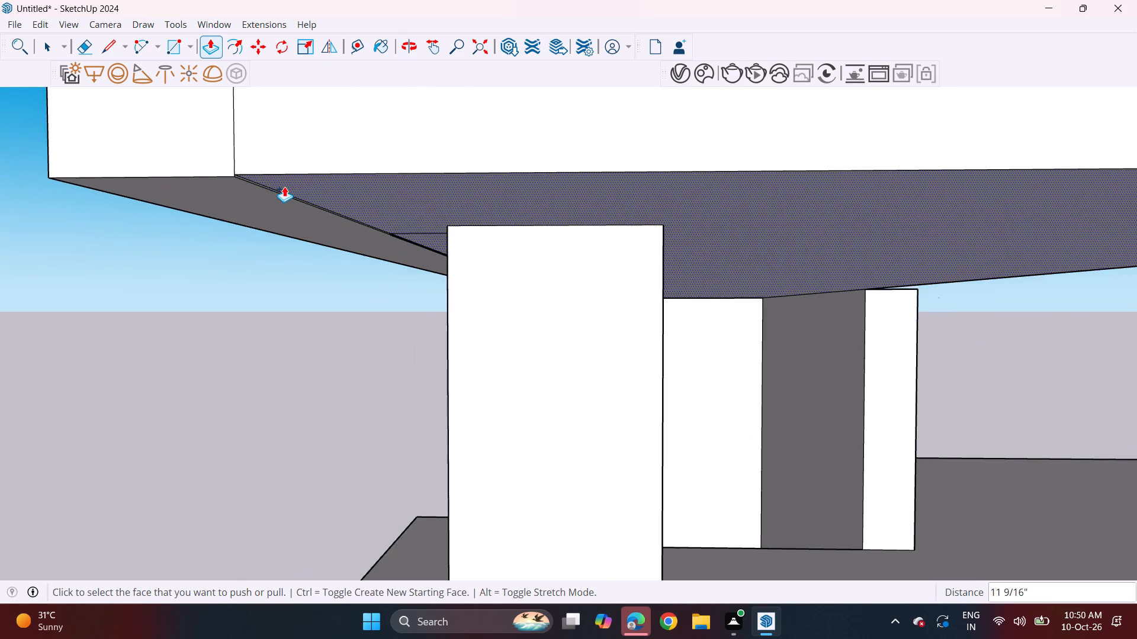
{"action": "scroll", "coordinate": [284, 186], "scroll_direction": "up", "scroll_amount": 15}
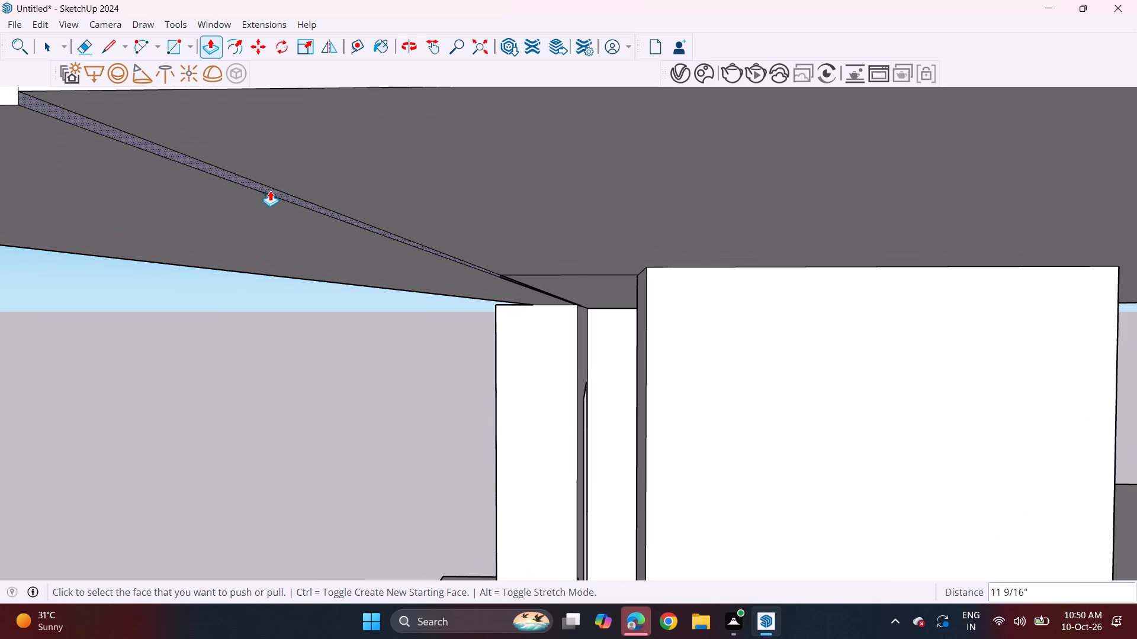
{"action": "left_click", "coordinate": [270, 188]}
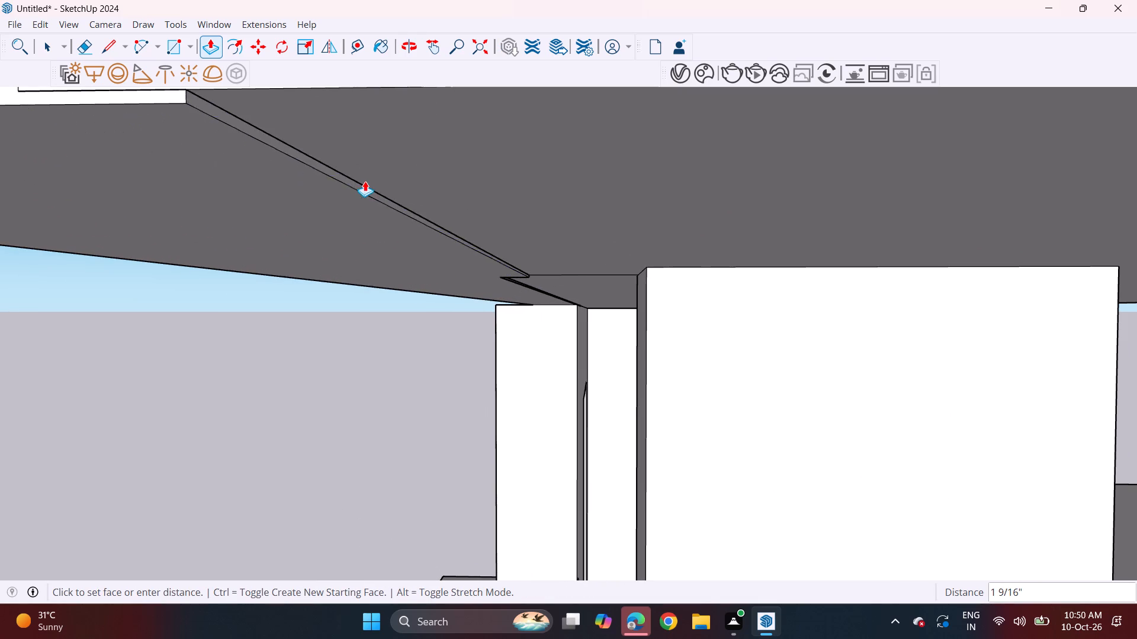
{"action": "scroll", "coordinate": [364, 180], "scroll_direction": "down", "scroll_amount": 20}
{"action": "scroll", "coordinate": [364, 180], "scroll_direction": "down", "scroll_amount": 9}
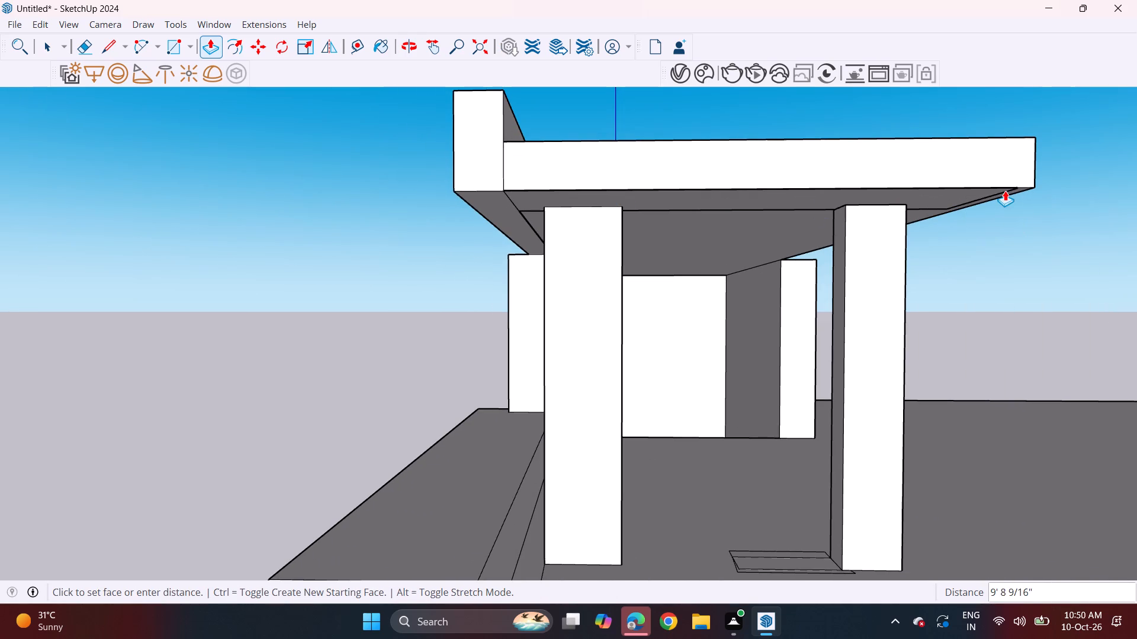
{"action": "left_click", "coordinate": [1038, 179]}
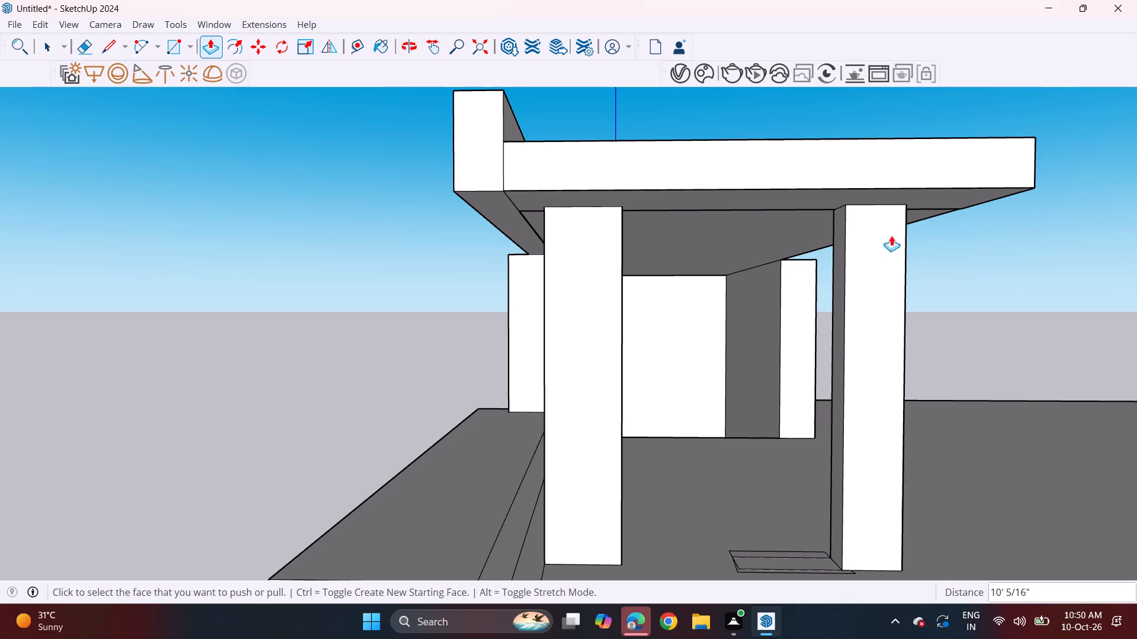
Repeat the last Push/Pull on the remaining narrow strip along the soffit behind the front roof beam.
{"action": "middle_click_drag", "start_coordinate": [690, 241], "coordinate": [920, 152]}
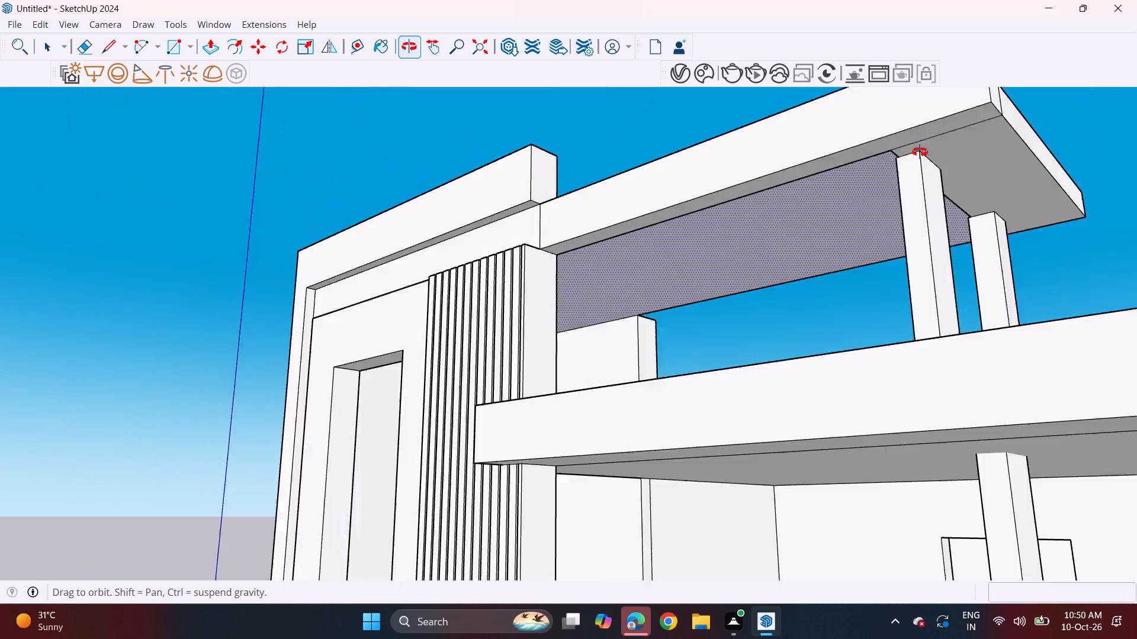
{"action": "middle_click_drag", "start_coordinate": [920, 152], "coordinate": [454, 231]}
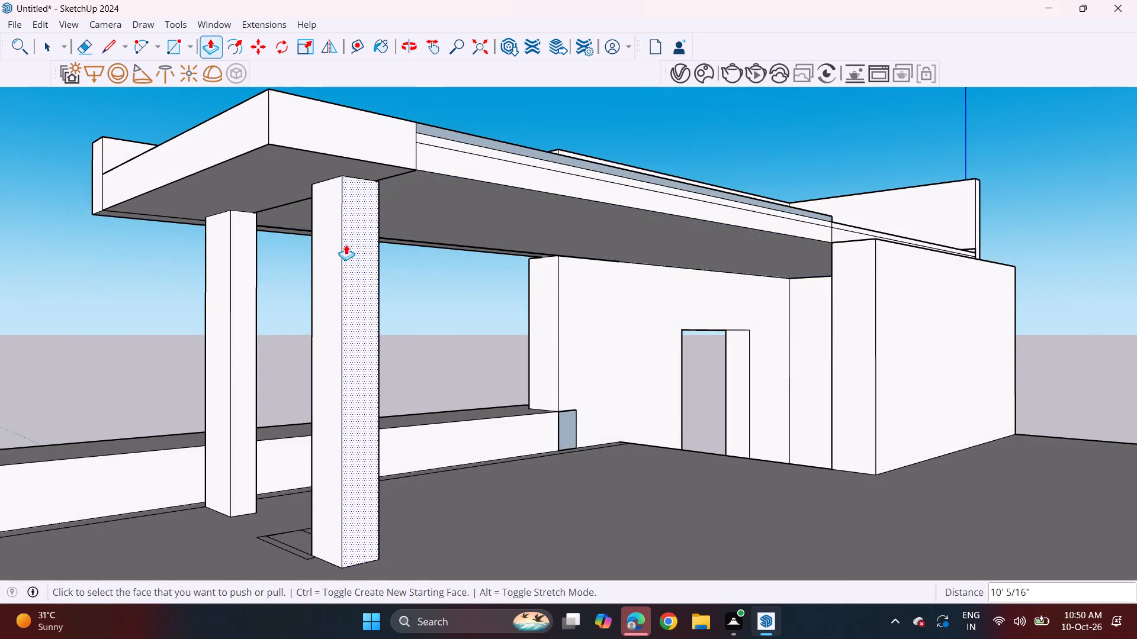
{"action": "scroll", "coordinate": [345, 244], "scroll_direction": "up", "scroll_amount": 4}
{"action": "scroll", "coordinate": [277, 188], "scroll_direction": "up", "scroll_amount": 4}
{"action": "scroll", "coordinate": [223, 220], "scroll_direction": "up", "scroll_amount": 14}
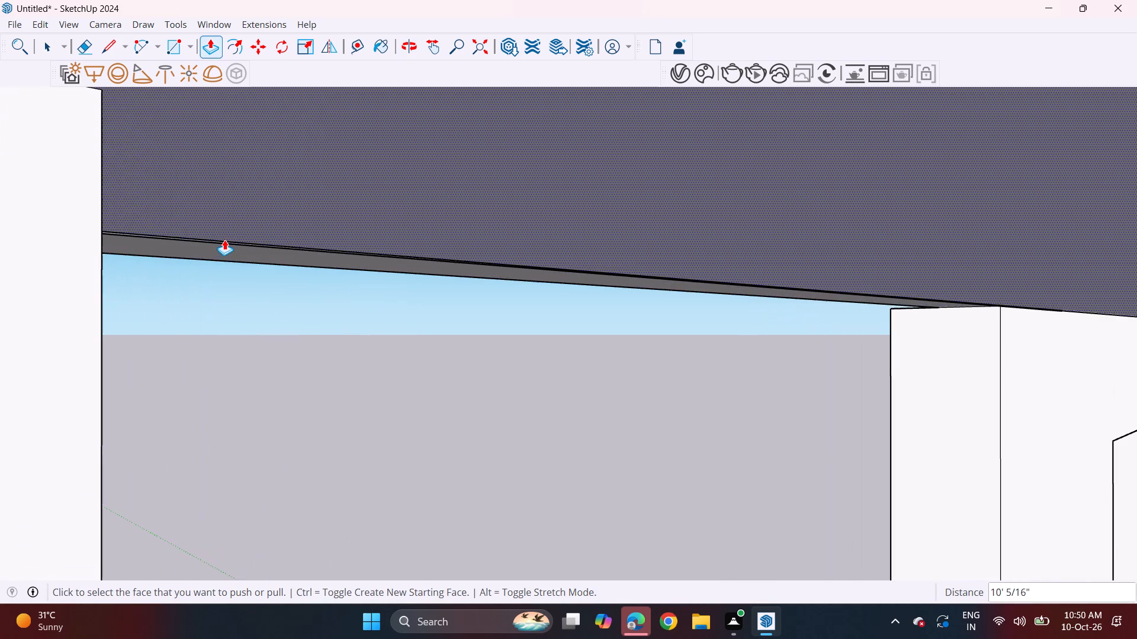
{"action": "middle_click_drag", "start_coordinate": [235, 247], "coordinate": [282, 270]}
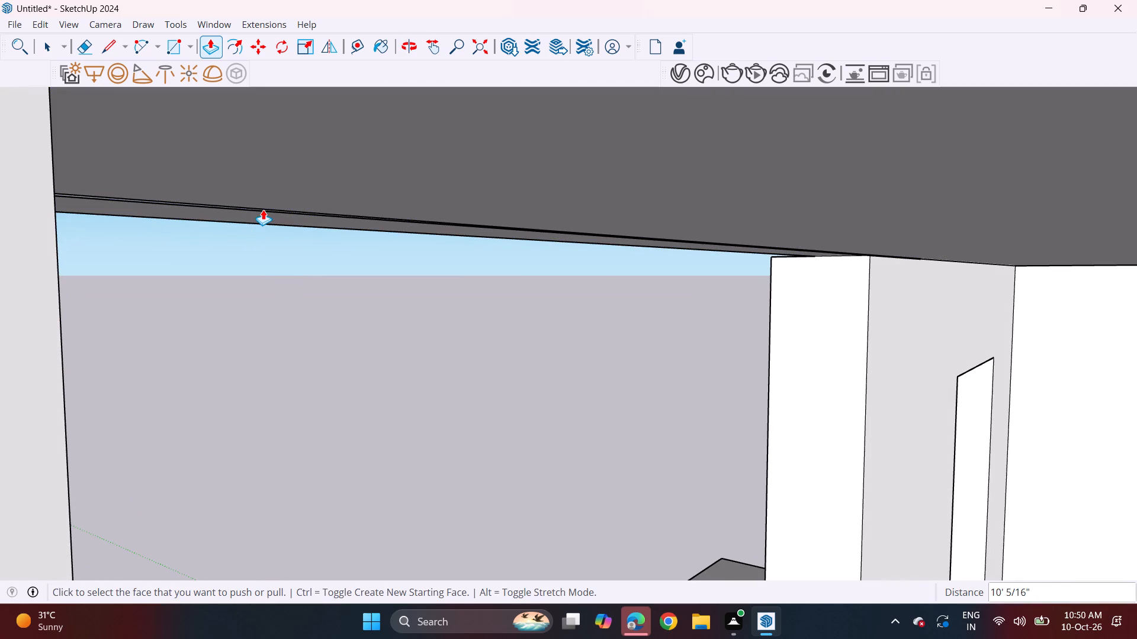
{"action": "double_click", "coordinate": [263, 209]}
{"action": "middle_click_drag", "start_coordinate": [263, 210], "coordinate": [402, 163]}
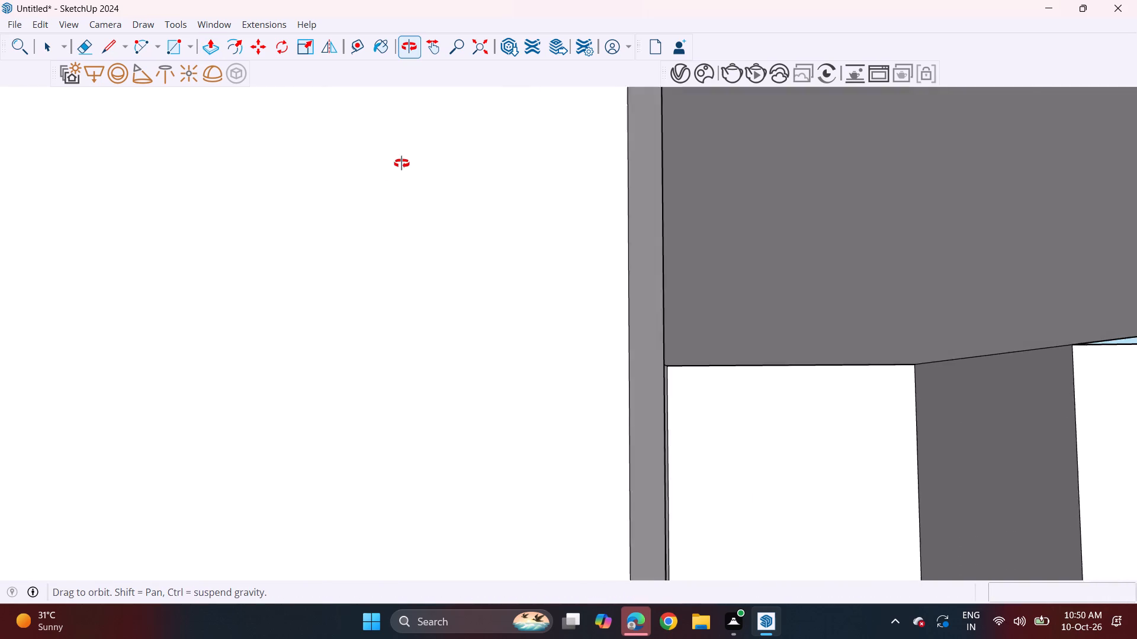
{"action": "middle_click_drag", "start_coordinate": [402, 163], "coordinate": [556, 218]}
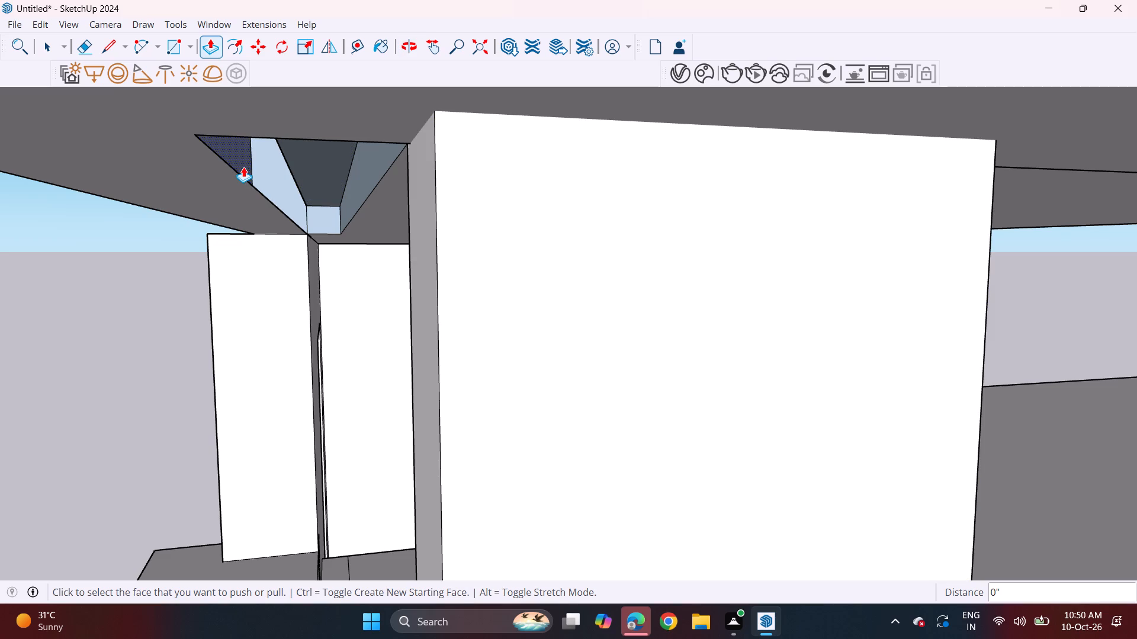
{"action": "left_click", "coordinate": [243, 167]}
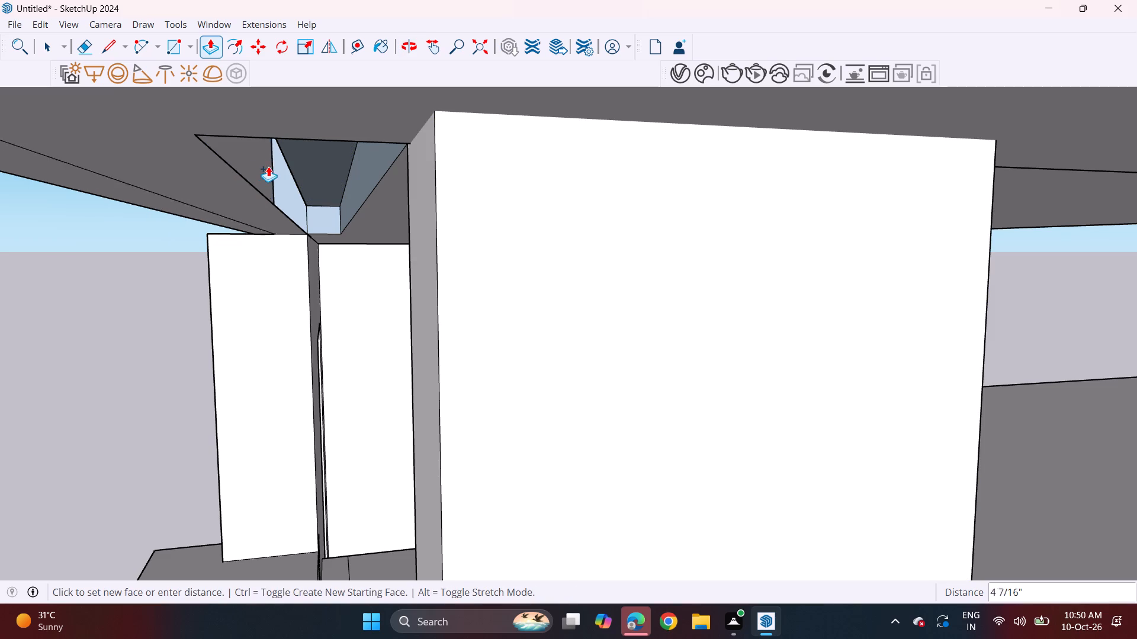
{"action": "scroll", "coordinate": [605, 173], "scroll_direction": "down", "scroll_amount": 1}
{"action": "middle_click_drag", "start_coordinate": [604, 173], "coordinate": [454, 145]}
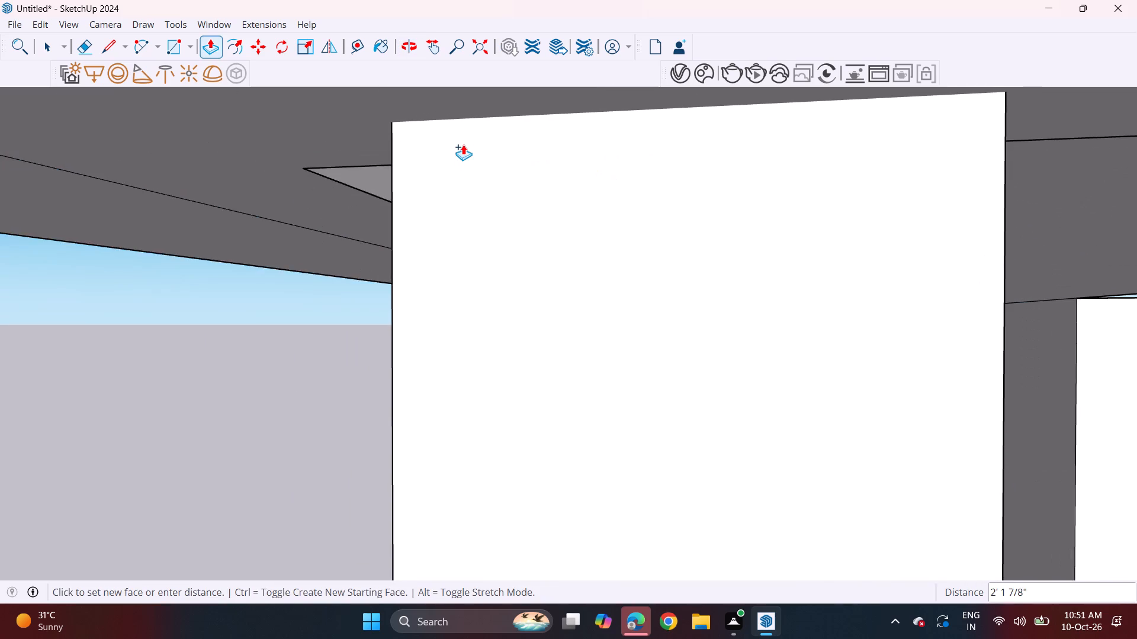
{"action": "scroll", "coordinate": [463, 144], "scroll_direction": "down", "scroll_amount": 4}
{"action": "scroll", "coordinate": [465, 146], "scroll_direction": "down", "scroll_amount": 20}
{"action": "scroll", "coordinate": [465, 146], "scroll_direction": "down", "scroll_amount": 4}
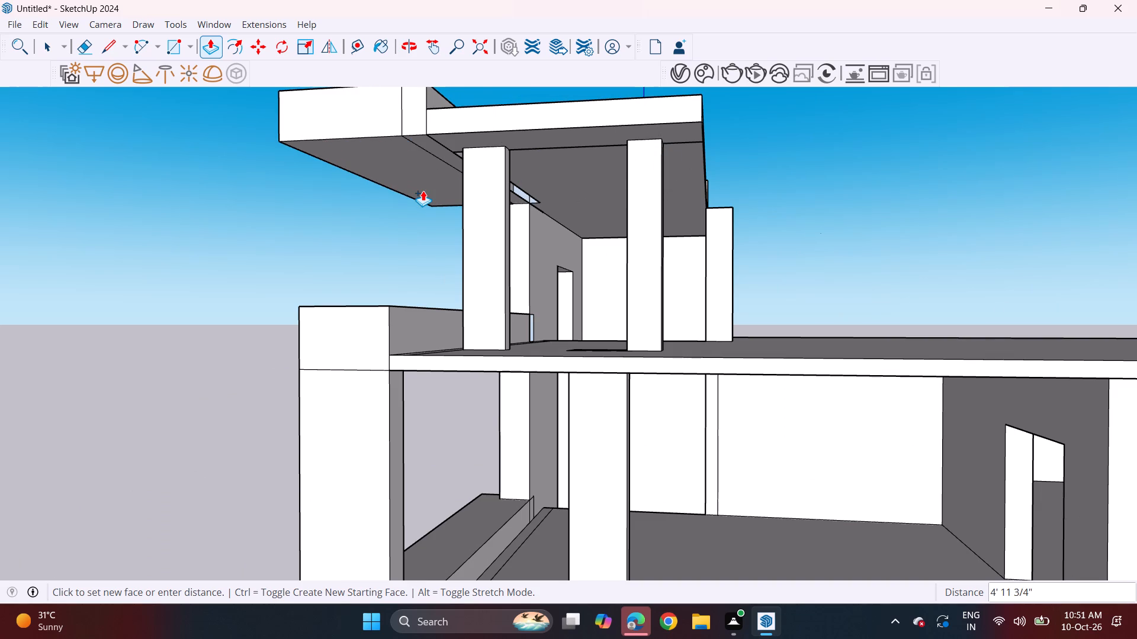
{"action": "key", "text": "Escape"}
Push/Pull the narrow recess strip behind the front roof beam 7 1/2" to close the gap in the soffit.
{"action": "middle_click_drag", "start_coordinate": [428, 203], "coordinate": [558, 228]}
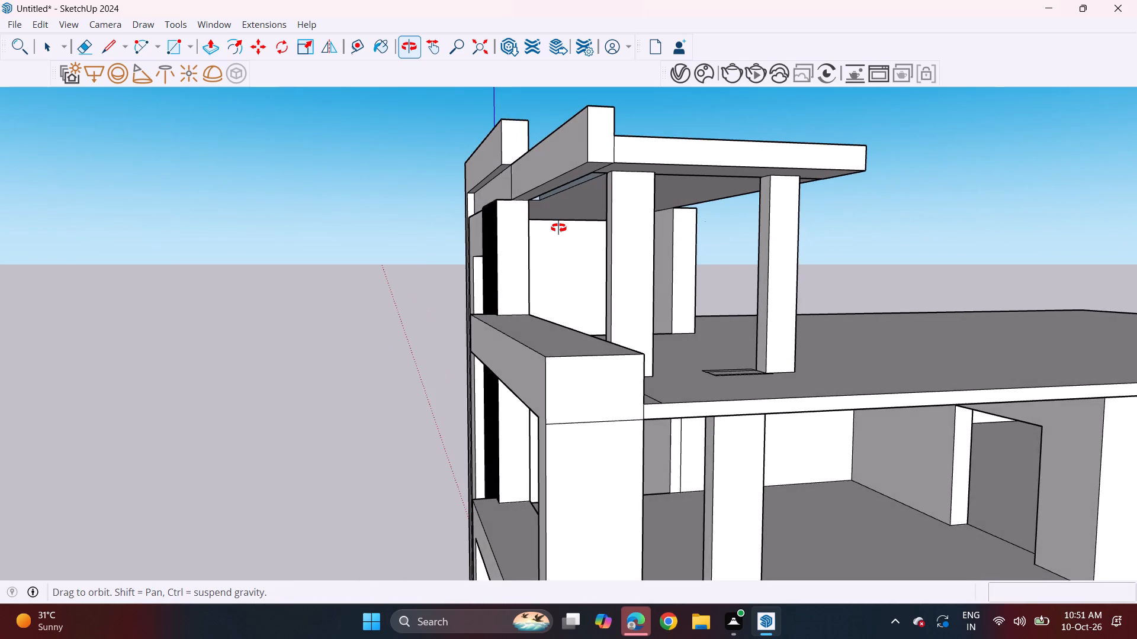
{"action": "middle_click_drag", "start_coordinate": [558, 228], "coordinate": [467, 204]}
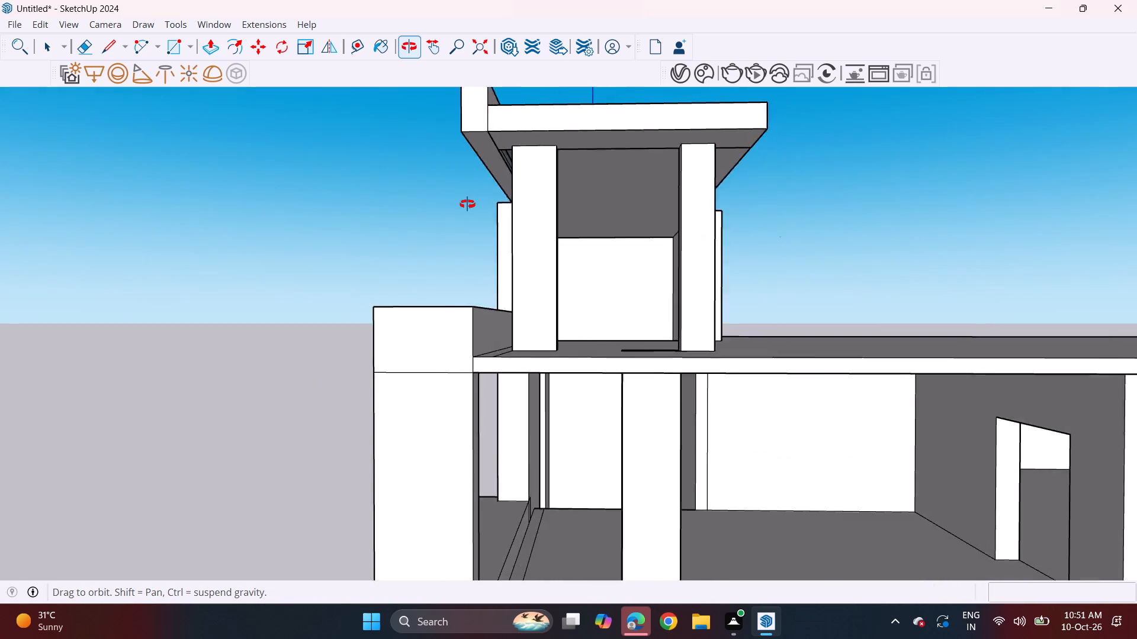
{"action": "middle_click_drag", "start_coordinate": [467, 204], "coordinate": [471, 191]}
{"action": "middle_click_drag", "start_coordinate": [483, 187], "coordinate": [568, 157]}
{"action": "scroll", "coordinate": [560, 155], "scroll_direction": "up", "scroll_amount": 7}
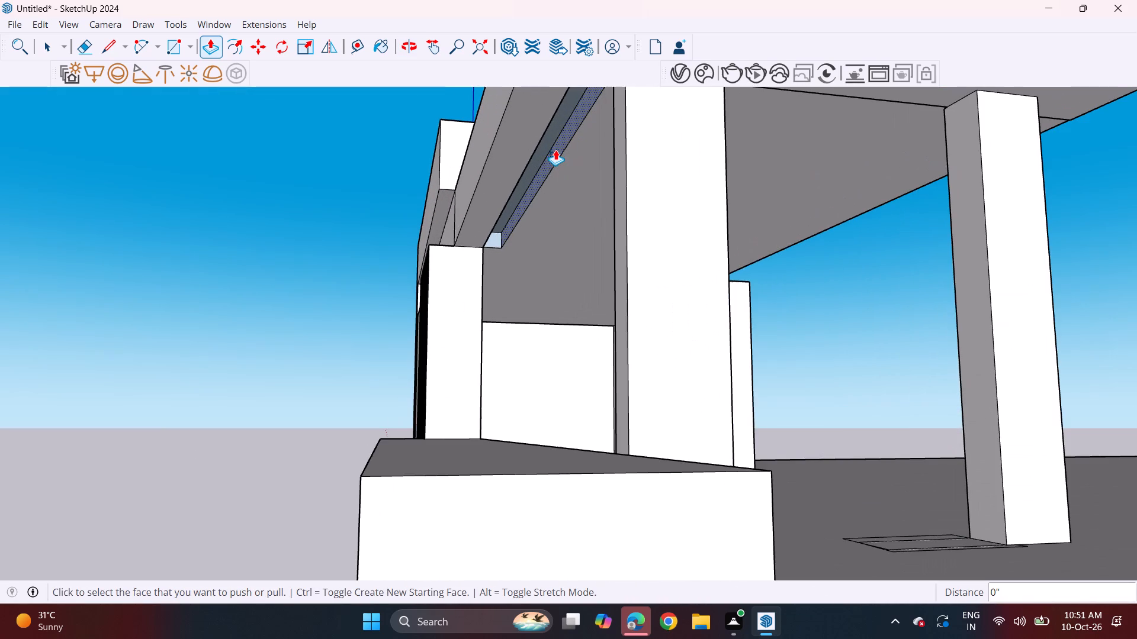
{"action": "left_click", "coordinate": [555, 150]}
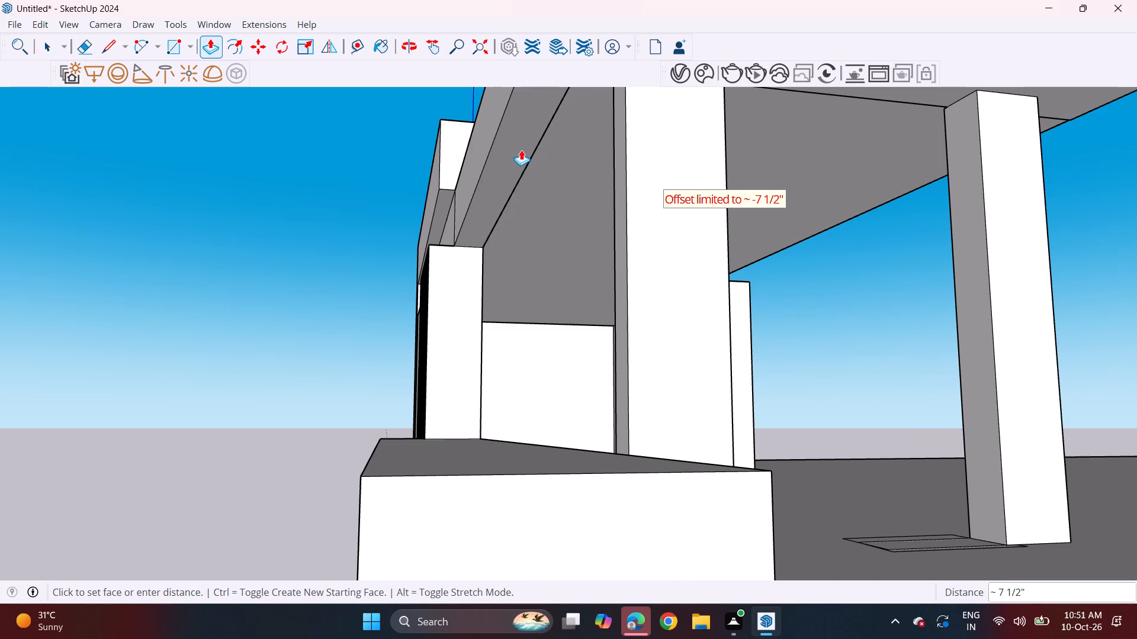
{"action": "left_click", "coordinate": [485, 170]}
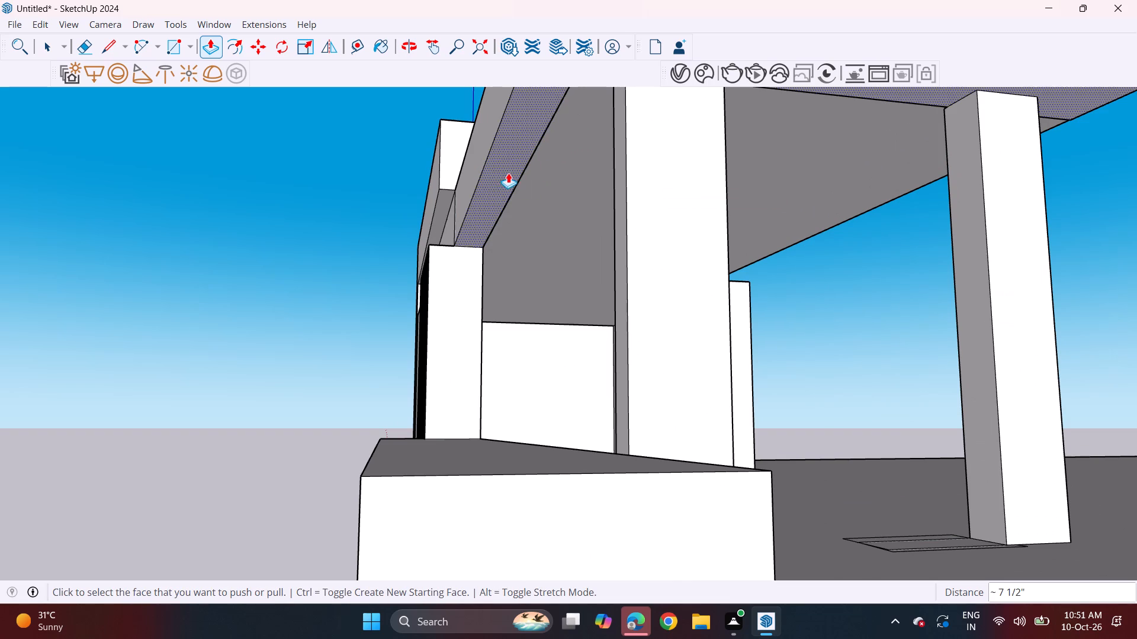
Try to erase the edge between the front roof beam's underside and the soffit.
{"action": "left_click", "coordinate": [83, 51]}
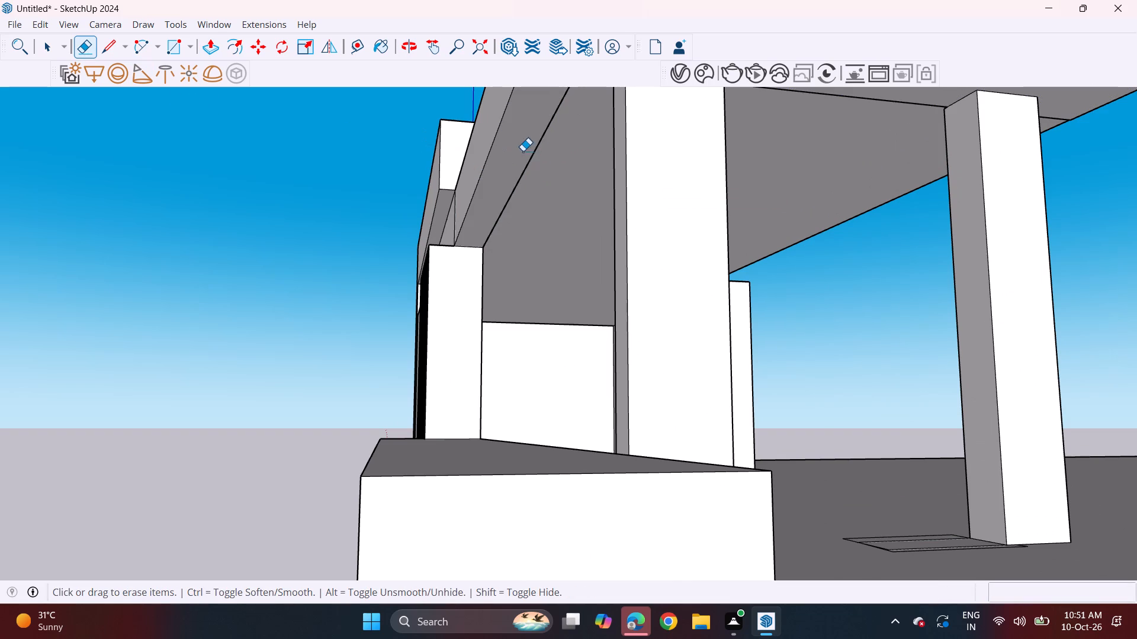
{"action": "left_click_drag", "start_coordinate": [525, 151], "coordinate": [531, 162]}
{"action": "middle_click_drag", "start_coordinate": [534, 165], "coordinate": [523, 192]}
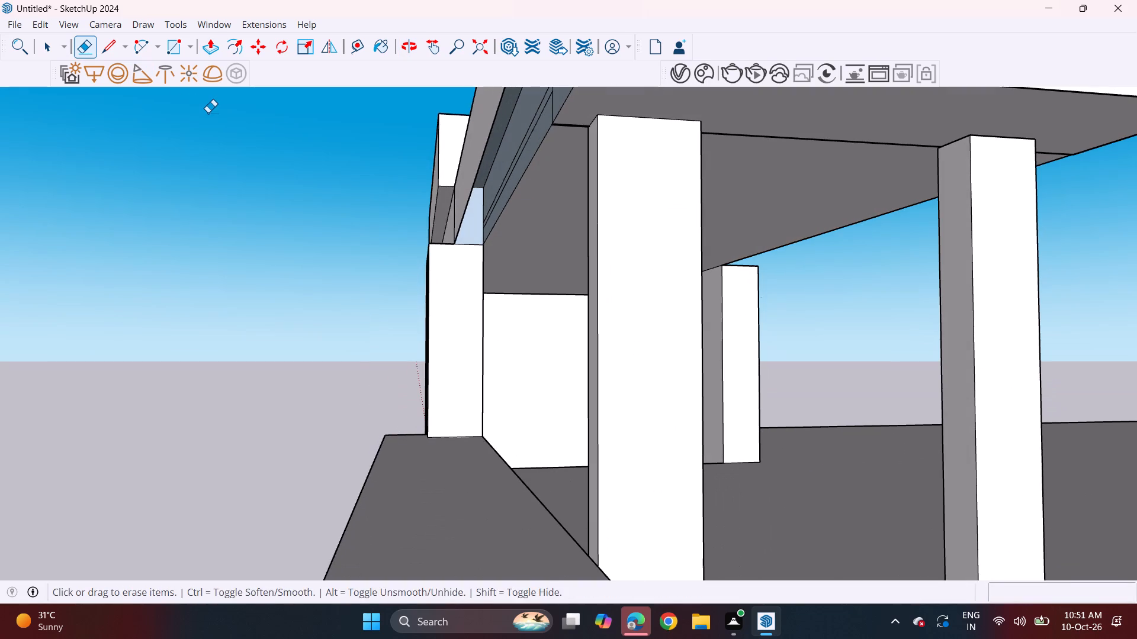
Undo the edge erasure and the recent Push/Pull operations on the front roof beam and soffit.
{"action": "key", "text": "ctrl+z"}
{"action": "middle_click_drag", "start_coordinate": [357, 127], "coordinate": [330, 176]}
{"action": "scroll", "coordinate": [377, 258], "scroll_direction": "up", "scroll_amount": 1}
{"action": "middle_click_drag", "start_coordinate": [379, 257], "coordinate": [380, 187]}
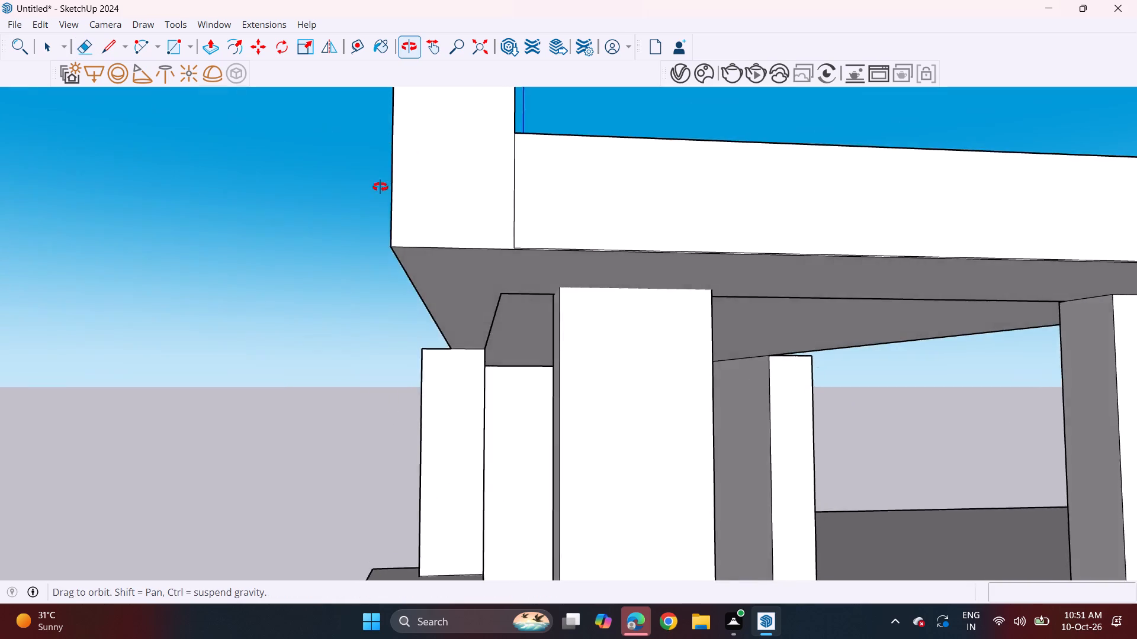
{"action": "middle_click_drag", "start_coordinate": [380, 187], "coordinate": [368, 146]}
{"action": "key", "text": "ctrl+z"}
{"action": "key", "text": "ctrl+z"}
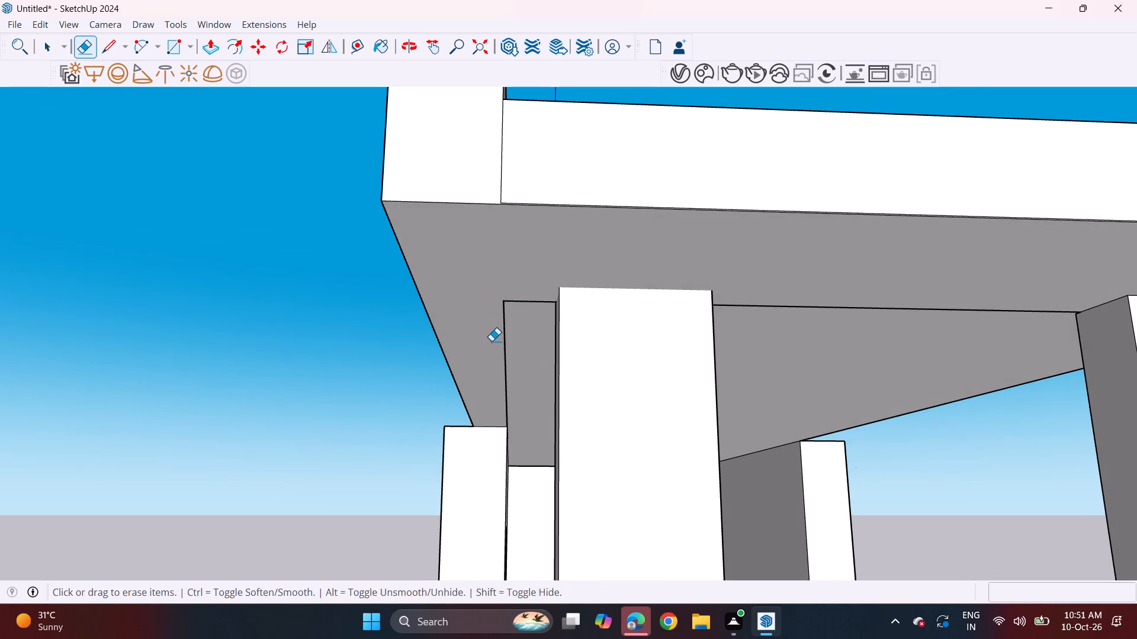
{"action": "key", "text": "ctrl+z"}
Erase the leftover edges along the thin strip between the front beam's underside and the soffit, including the short edge across it.
{"action": "middle_click_drag", "start_coordinate": [490, 336], "coordinate": [475, 362]}
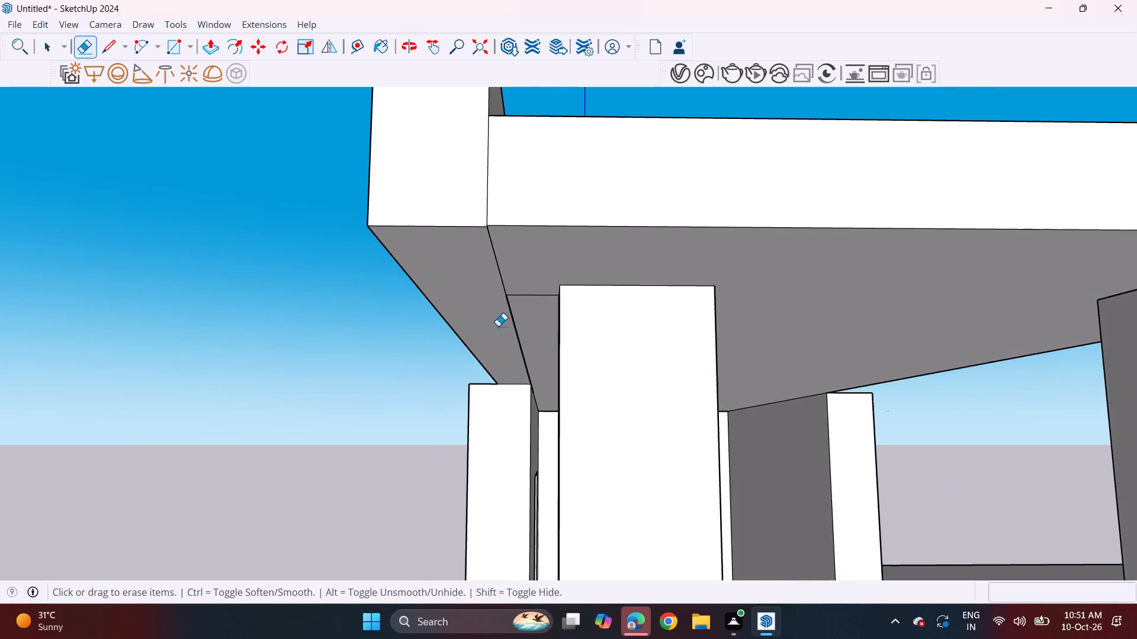
{"action": "scroll", "coordinate": [532, 308], "scroll_direction": "up", "scroll_amount": 4}
{"action": "left_click", "coordinate": [532, 289]}
{"action": "left_click_drag", "start_coordinate": [539, 289], "coordinate": [542, 301]}
{"action": "left_click_drag", "start_coordinate": [547, 276], "coordinate": [548, 286]}
{"action": "middle_click_drag", "start_coordinate": [535, 295], "coordinate": [422, 306]}
{"action": "scroll", "coordinate": [515, 307], "scroll_direction": "up", "scroll_amount": 6}
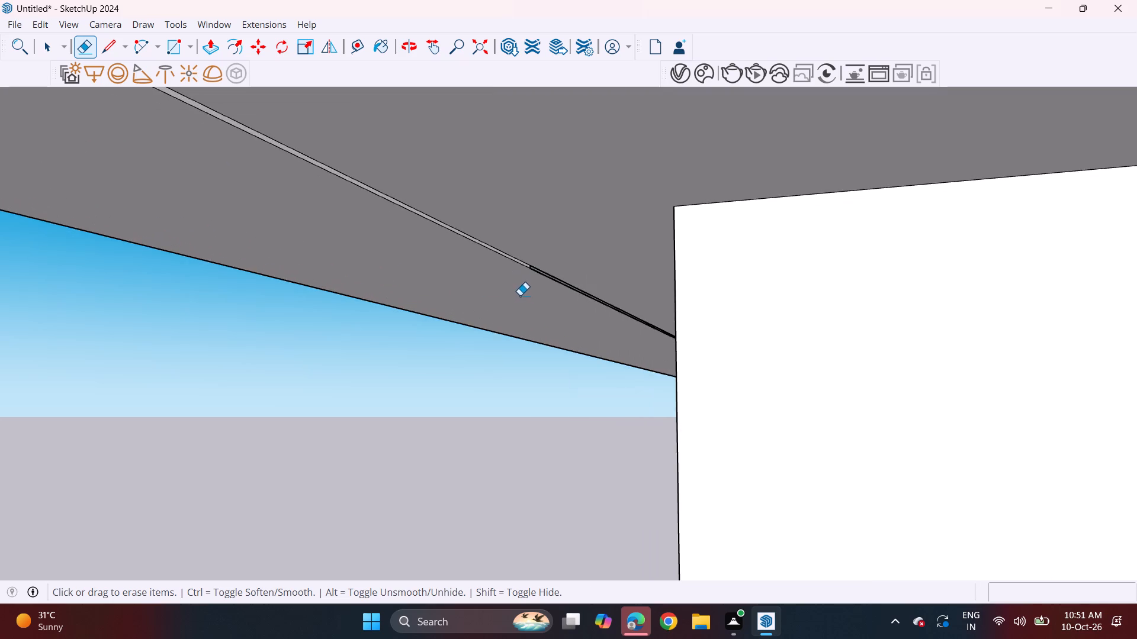
{"action": "scroll", "coordinate": [535, 284], "scroll_direction": "up", "scroll_amount": 5}
{"action": "middle_click_drag", "start_coordinate": [535, 303], "coordinate": [532, 314]}
{"action": "scroll", "coordinate": [528, 266], "scroll_direction": "up", "scroll_amount": 4}
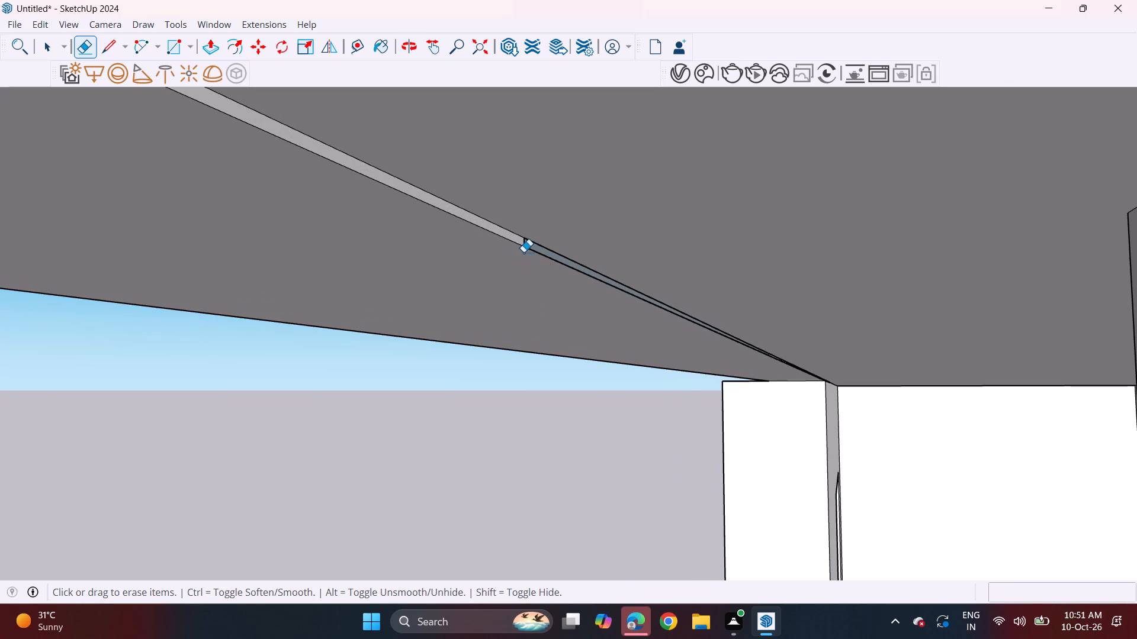
{"action": "left_click", "coordinate": [523, 242]}
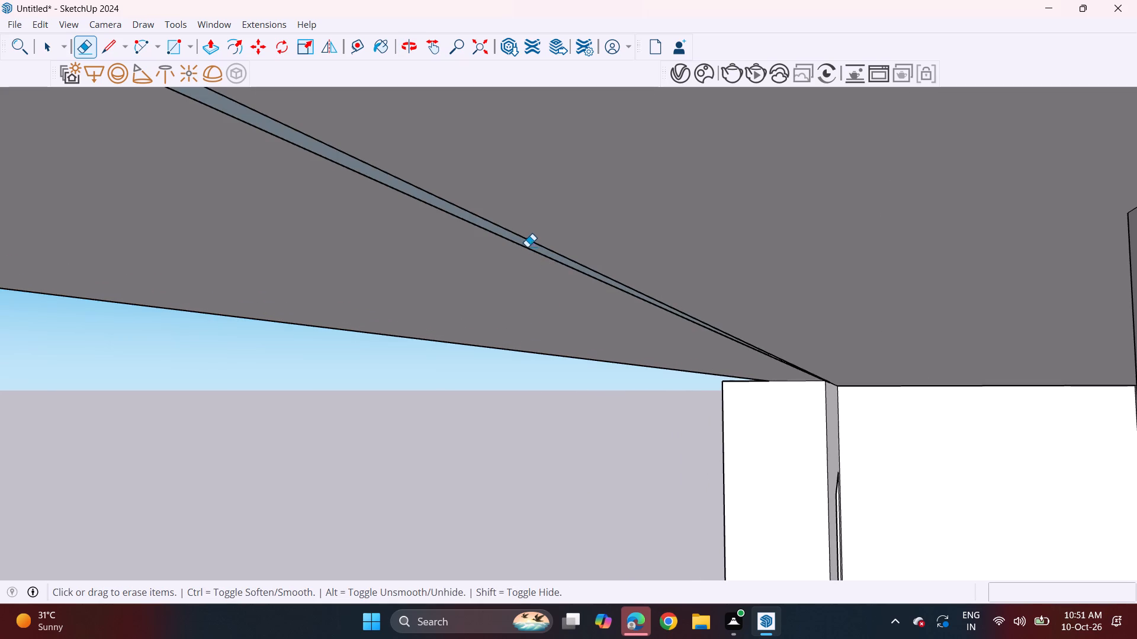
Push/Pull the front roof beam's underside 1/8".
{"action": "key", "text": "p"}
{"action": "left_click", "coordinate": [539, 282]}
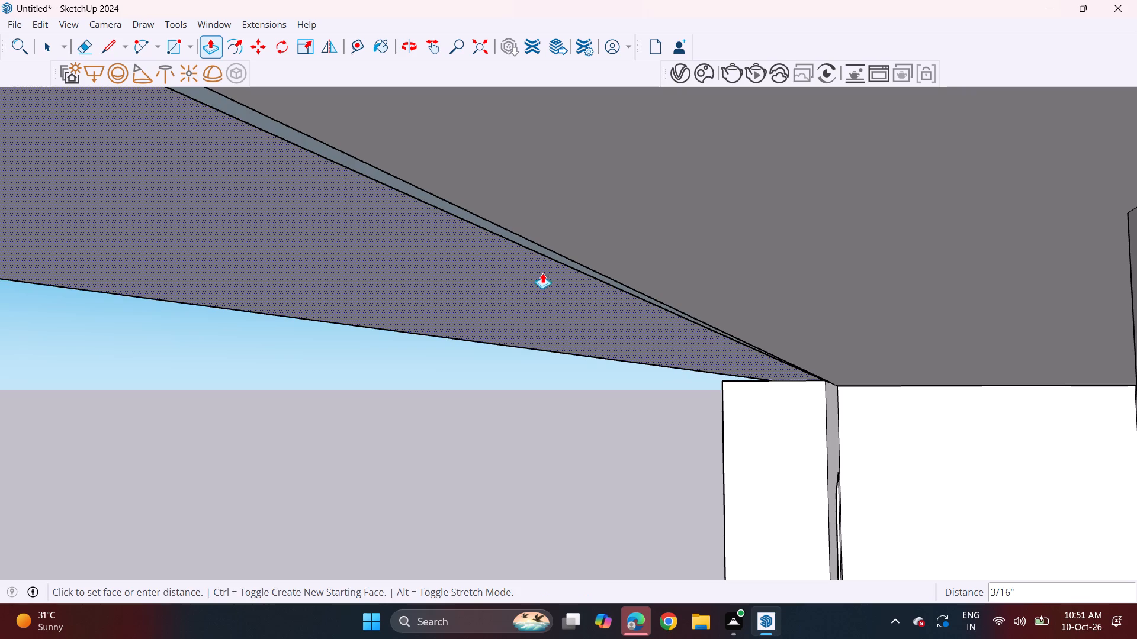
{"action": "left_click", "coordinate": [550, 275]}
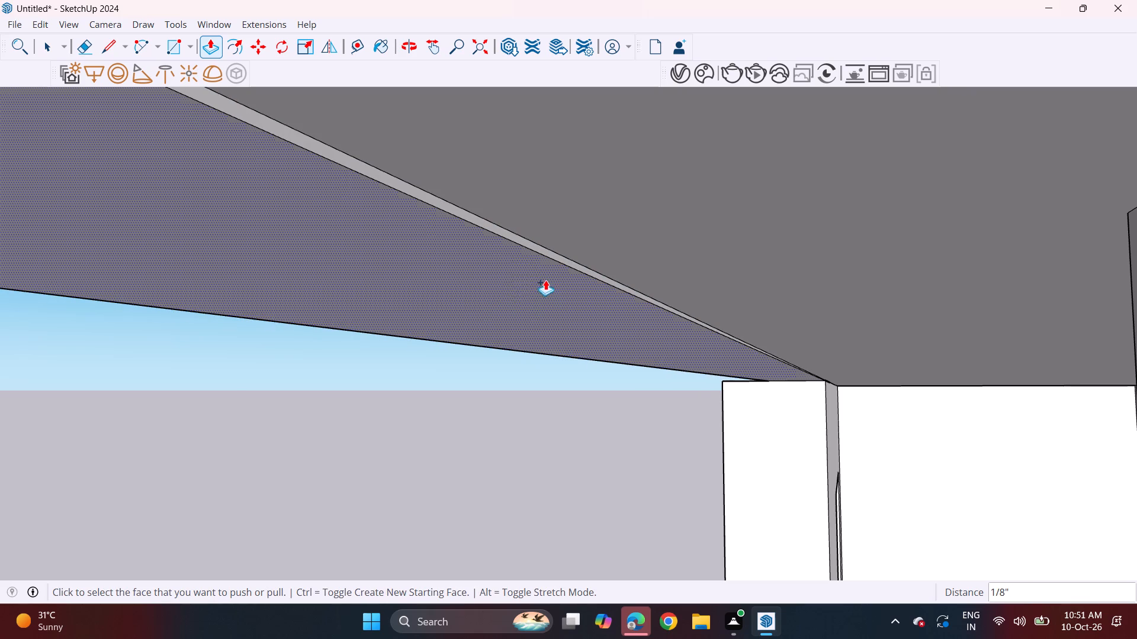
Push/Pull the thin strip between the front beam's underside and the soffit 10' 5/16" to the slab's far edge.
{"action": "left_click", "coordinate": [519, 242]}
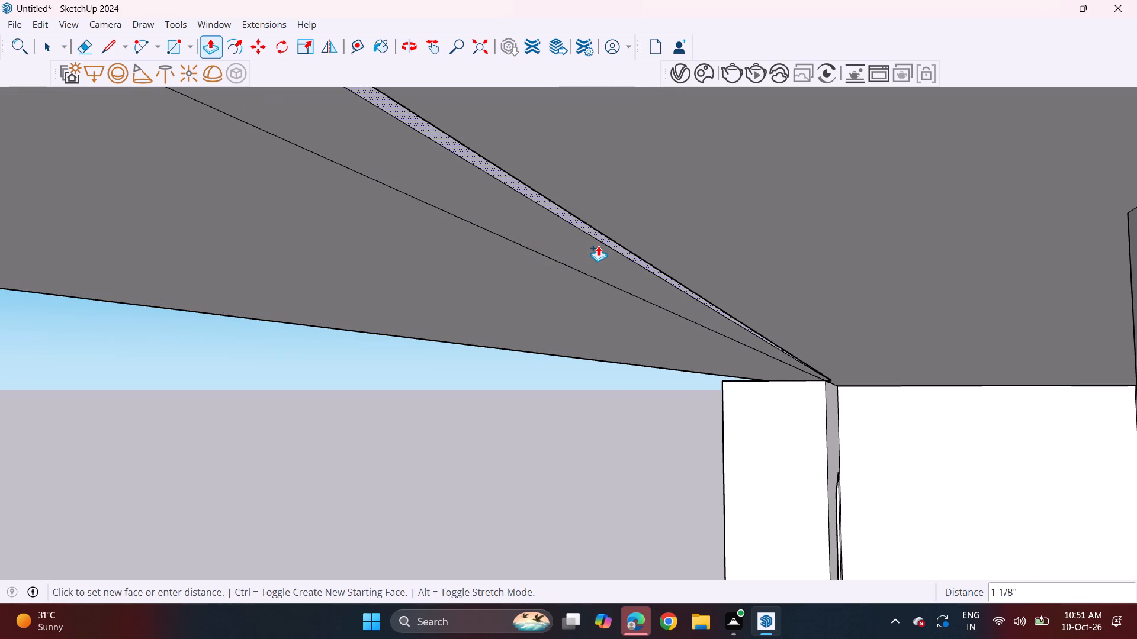
{"action": "scroll", "coordinate": [743, 248], "scroll_direction": "down", "scroll_amount": 17}
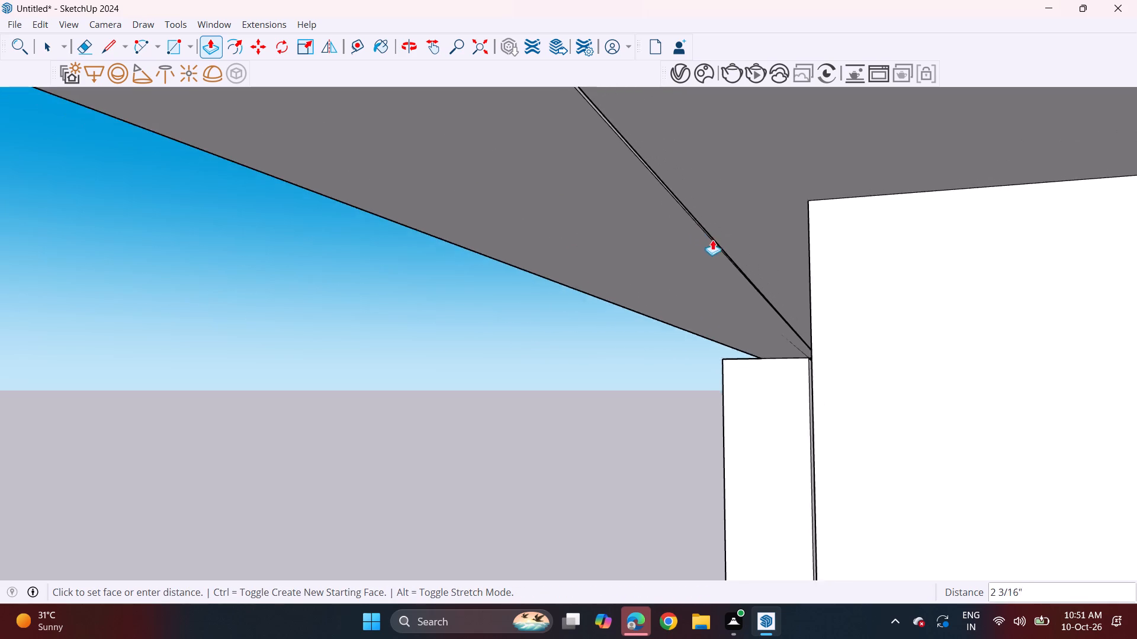
{"action": "scroll", "coordinate": [712, 240], "scroll_direction": "down", "scroll_amount": 16}
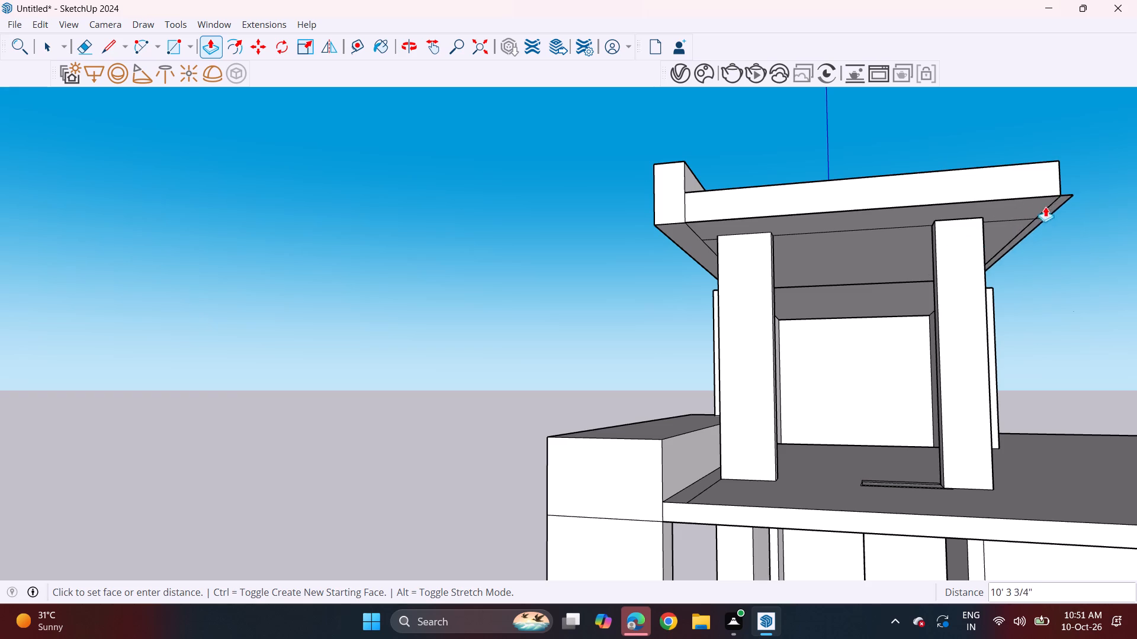
{"action": "left_click", "coordinate": [1059, 182]}
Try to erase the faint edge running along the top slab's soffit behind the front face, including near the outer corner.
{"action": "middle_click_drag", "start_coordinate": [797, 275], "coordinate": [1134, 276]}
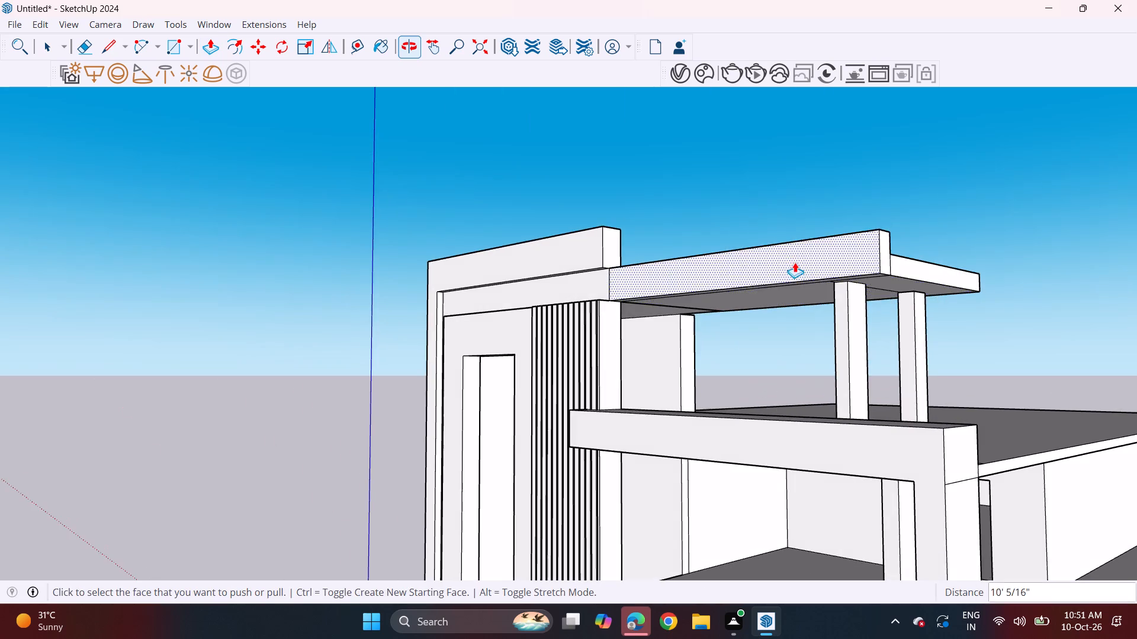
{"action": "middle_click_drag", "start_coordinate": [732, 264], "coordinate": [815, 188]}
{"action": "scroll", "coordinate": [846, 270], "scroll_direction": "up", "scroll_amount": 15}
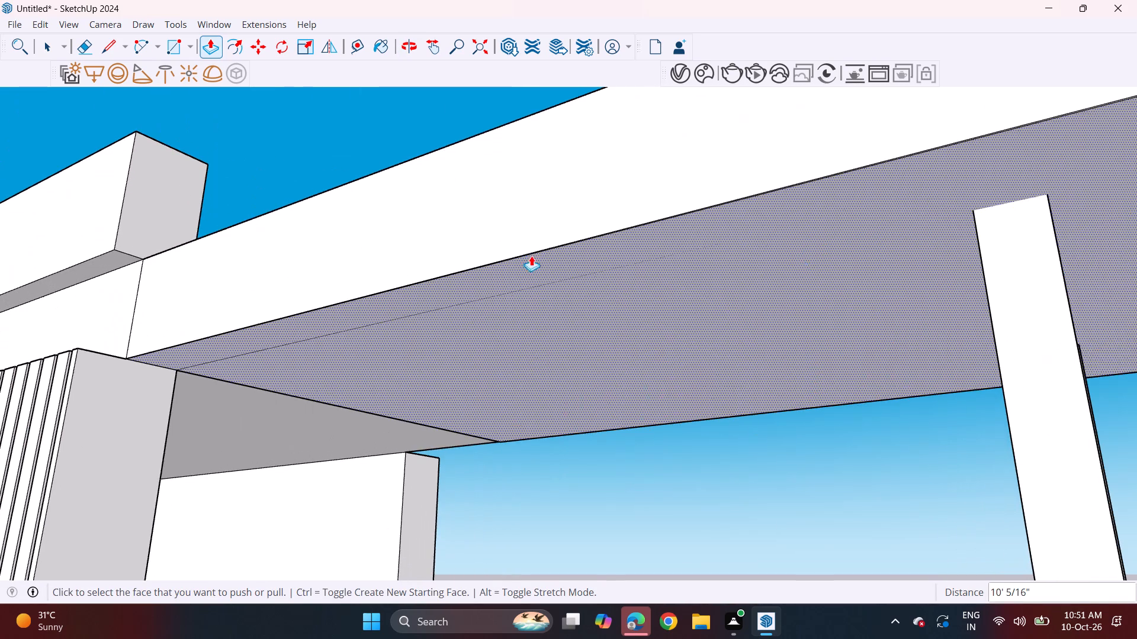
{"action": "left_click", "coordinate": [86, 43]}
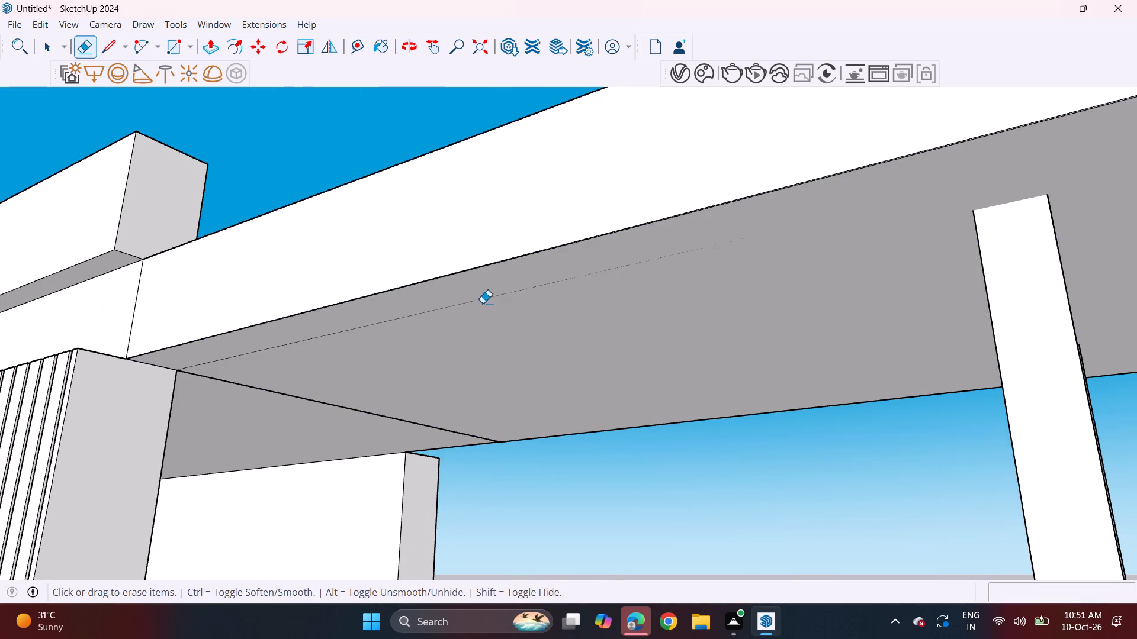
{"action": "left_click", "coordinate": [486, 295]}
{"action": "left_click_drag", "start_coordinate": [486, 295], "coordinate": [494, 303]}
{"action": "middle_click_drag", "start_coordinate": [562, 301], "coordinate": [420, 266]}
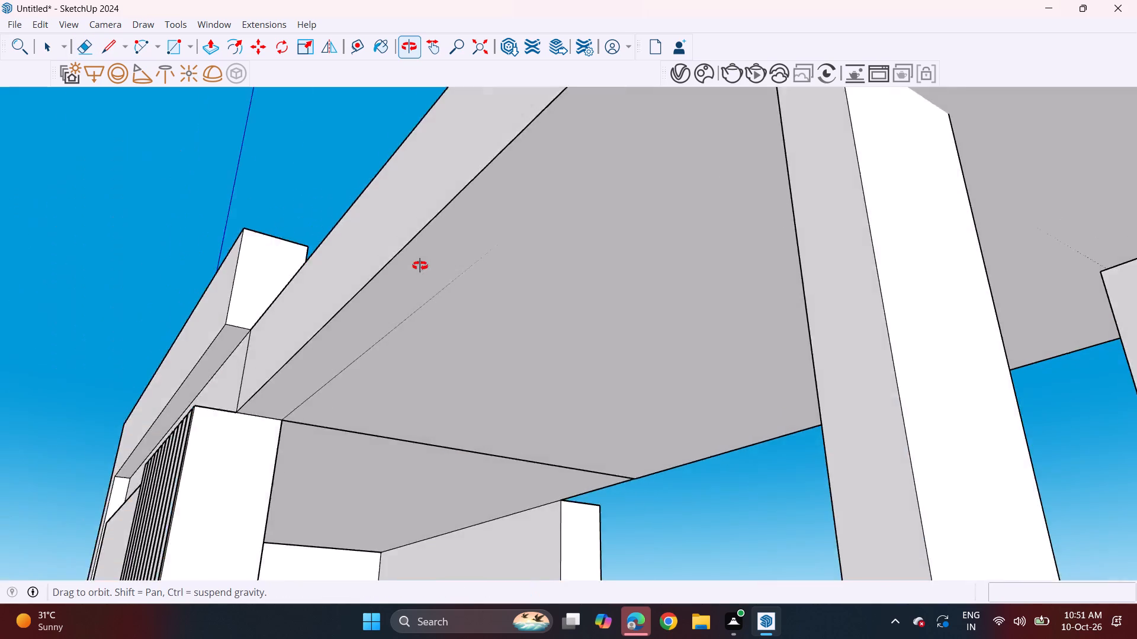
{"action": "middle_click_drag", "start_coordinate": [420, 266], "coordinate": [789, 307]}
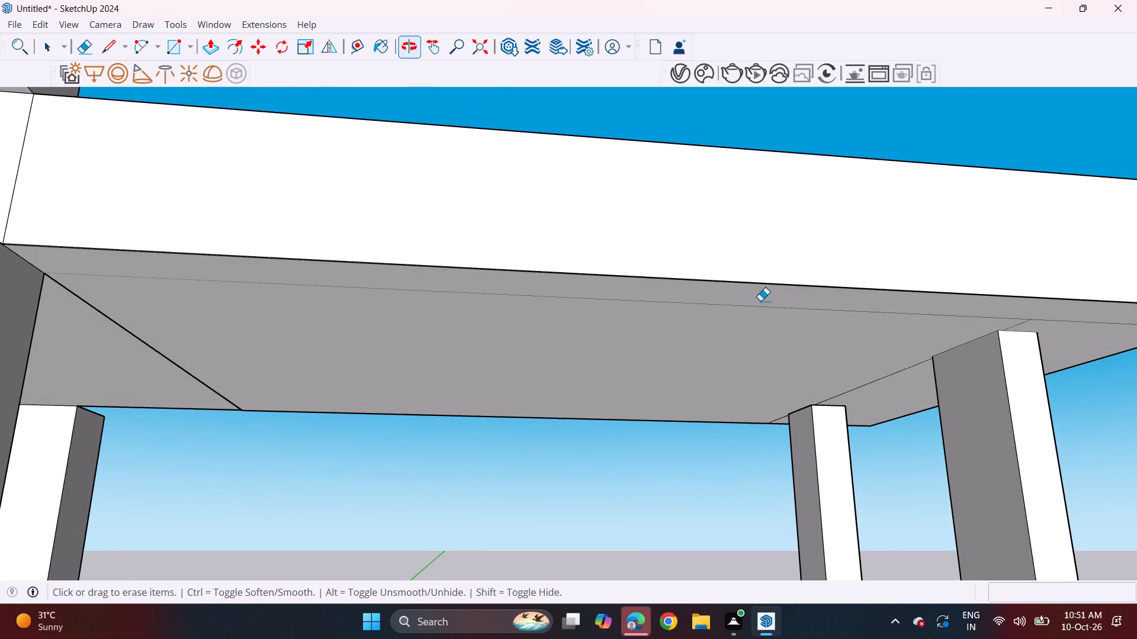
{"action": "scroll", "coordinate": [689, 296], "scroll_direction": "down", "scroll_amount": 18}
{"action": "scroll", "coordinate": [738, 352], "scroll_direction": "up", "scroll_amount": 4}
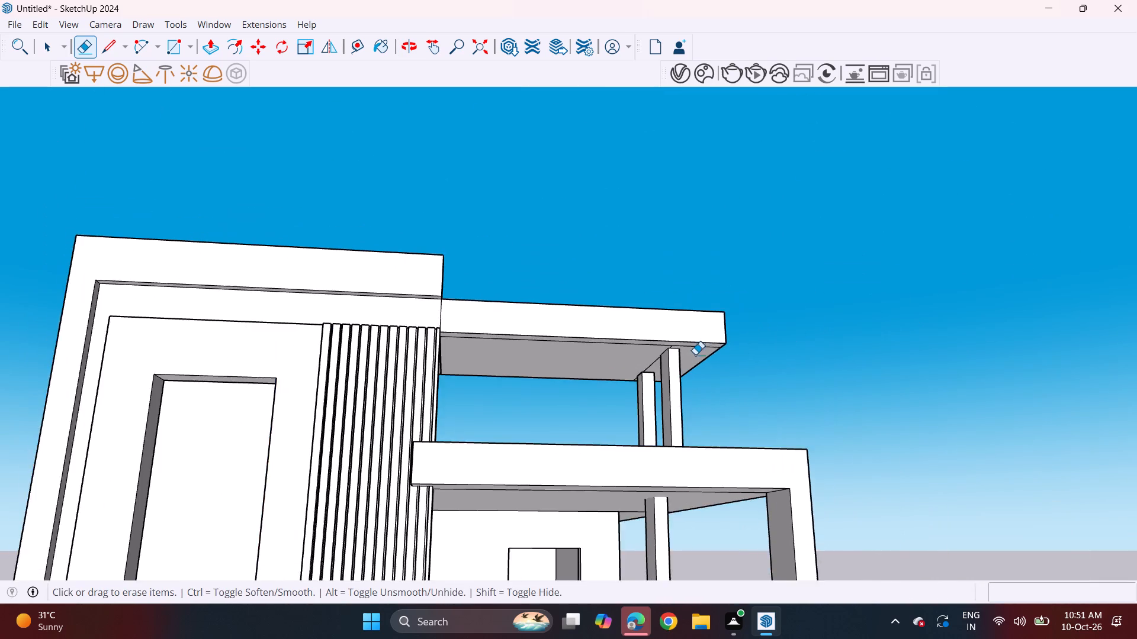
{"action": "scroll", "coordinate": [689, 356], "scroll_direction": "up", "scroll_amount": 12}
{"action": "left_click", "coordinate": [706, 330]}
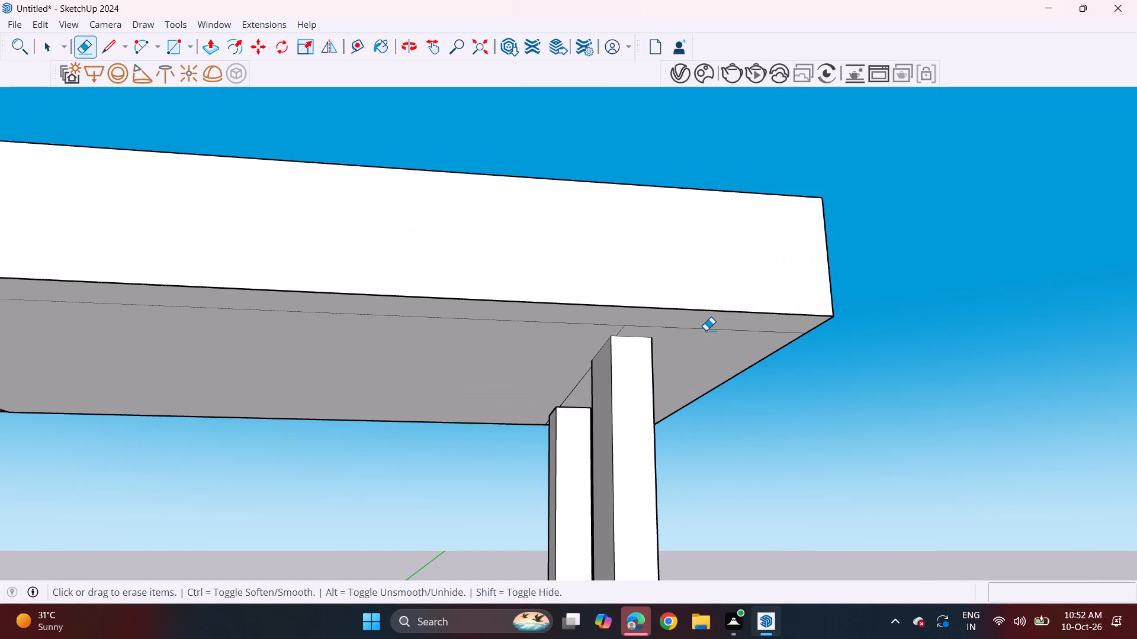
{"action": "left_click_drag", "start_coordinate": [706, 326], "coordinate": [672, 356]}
Draw two lines across the top roof slab's soffit from the front lower edge to the rear edge, each about 11' long.
{"action": "middle_click_drag", "start_coordinate": [676, 346], "coordinate": [91, 277]}
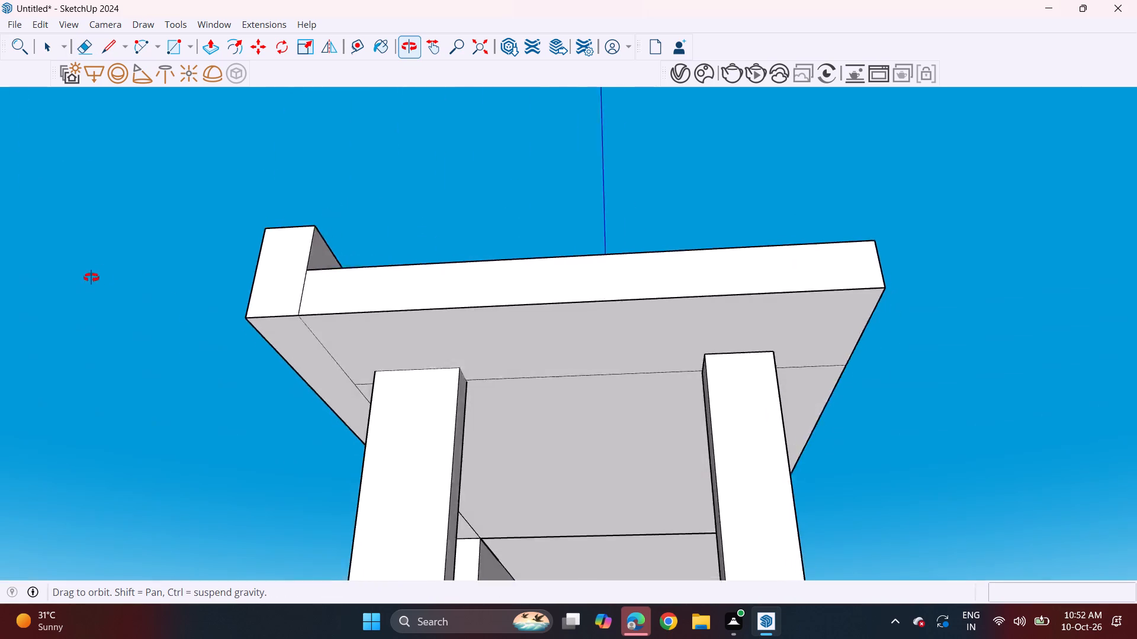
{"action": "middle_click_drag", "start_coordinate": [91, 277], "coordinate": [626, 358]}
{"action": "scroll", "coordinate": [225, 366], "scroll_direction": "down", "scroll_amount": 2}
{"action": "middle_click_drag", "start_coordinate": [275, 347], "coordinate": [292, 337]}
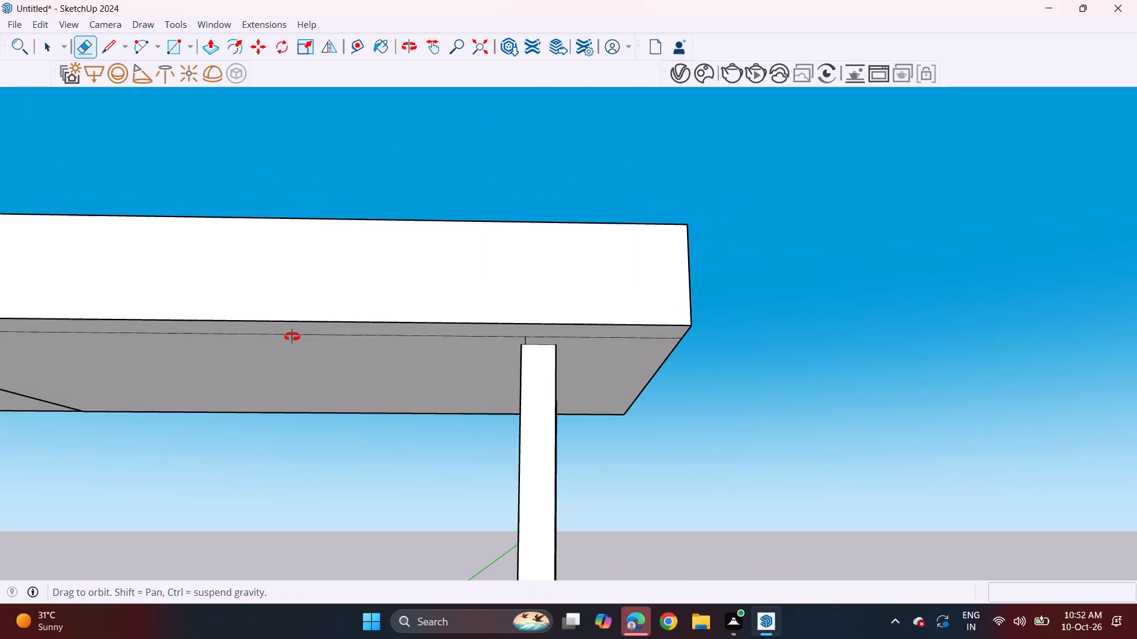
{"action": "middle_click_drag", "start_coordinate": [292, 337], "coordinate": [290, 336]}
{"action": "middle_click_drag", "start_coordinate": [232, 353], "coordinate": [407, 344]}
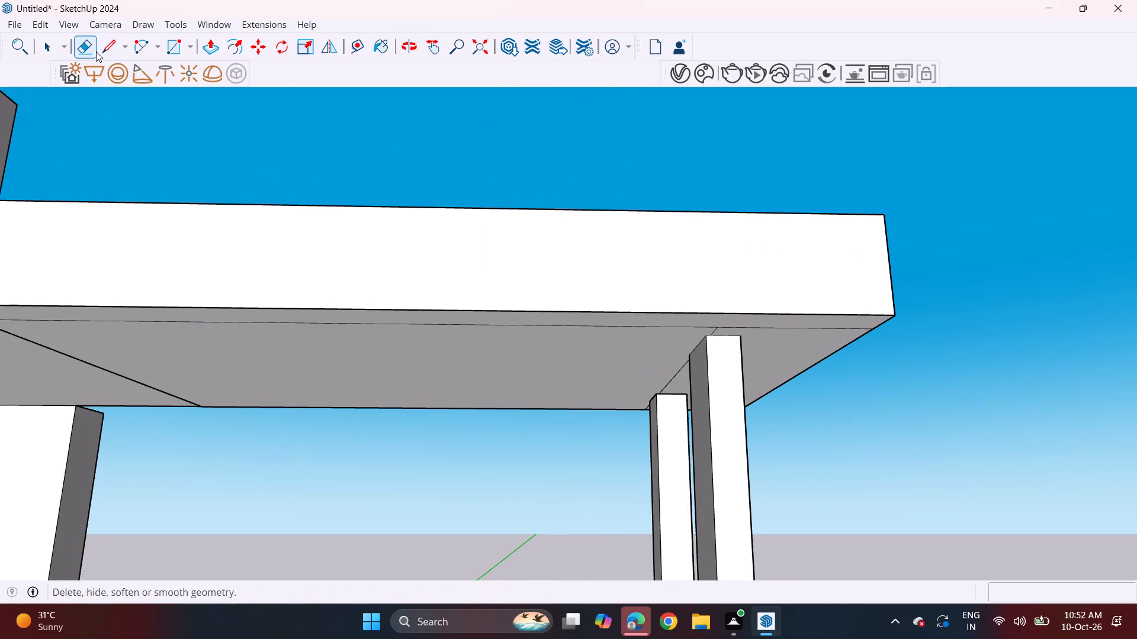
{"action": "left_click", "coordinate": [106, 49]}
{"action": "middle_click_drag", "start_coordinate": [272, 363], "coordinate": [412, 336], "text": "shift"}
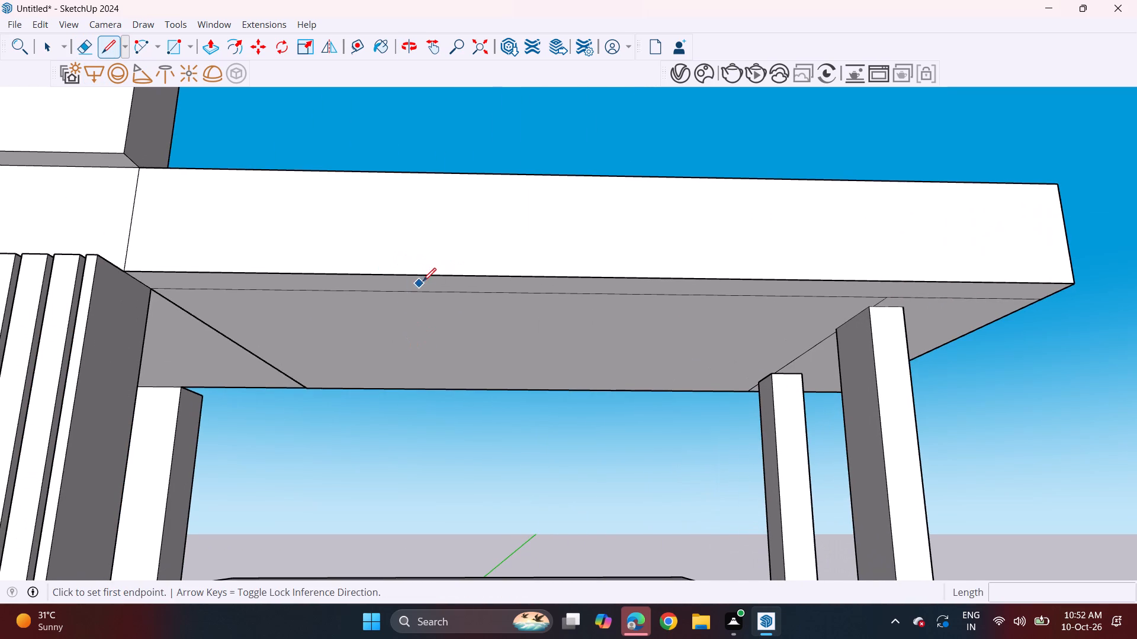
{"action": "left_click", "coordinate": [426, 279]}
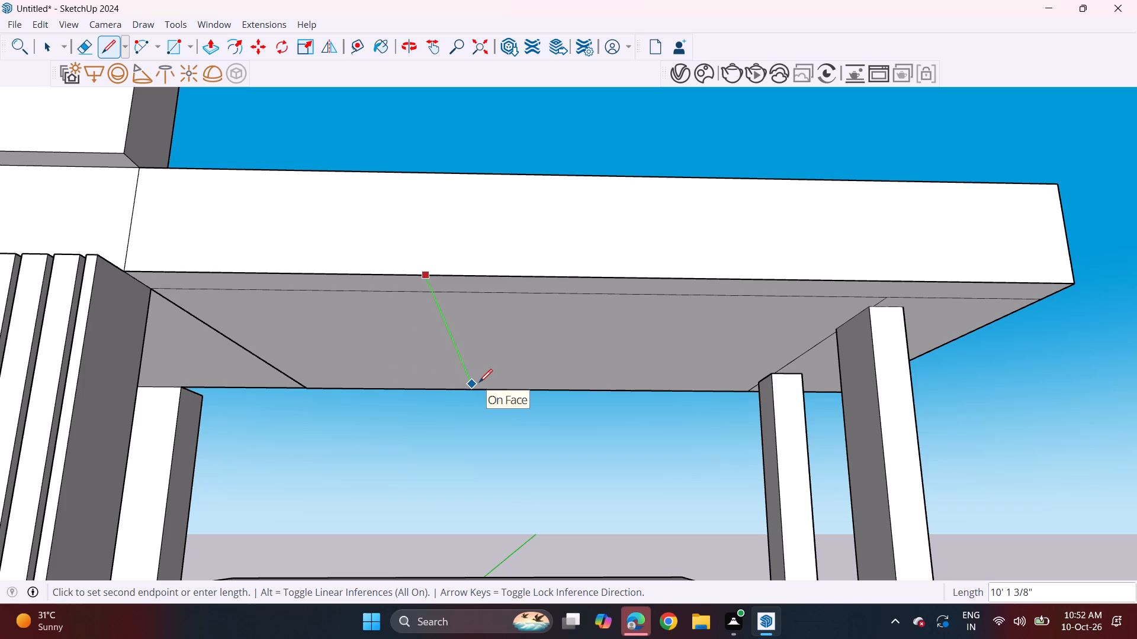
{"action": "left_click", "coordinate": [478, 389]}
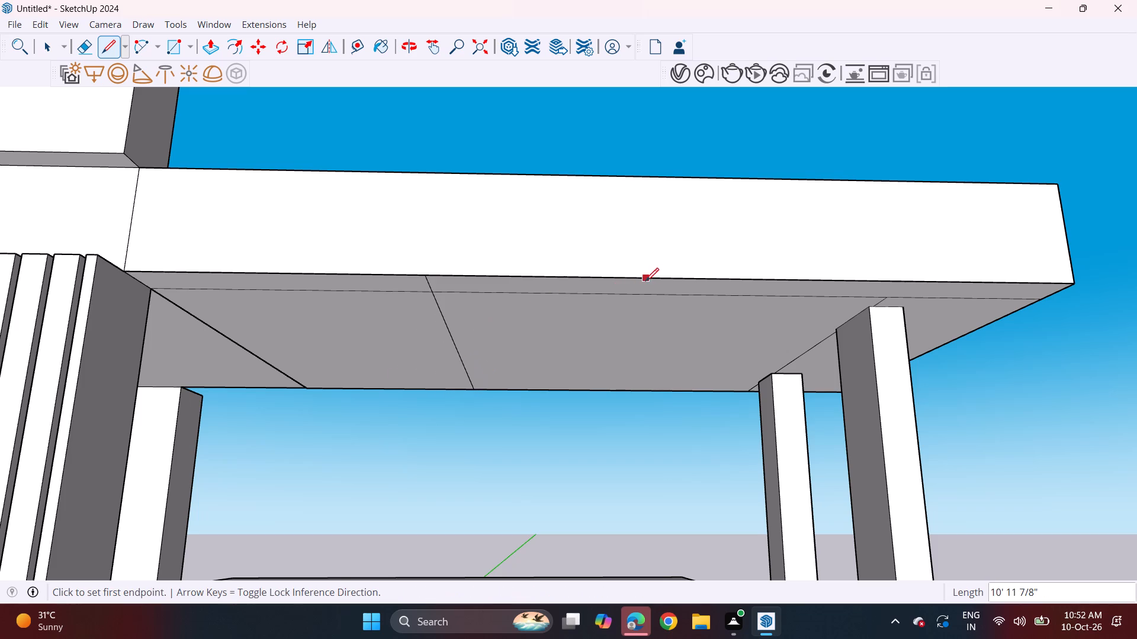
{"action": "left_click", "coordinate": [665, 281]}
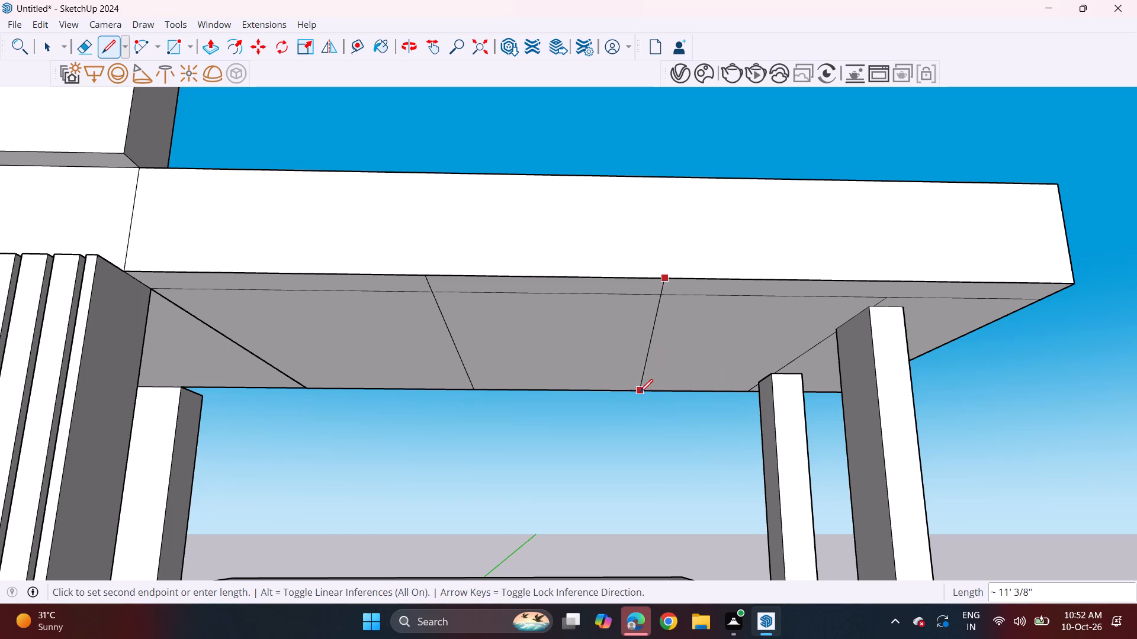
{"action": "left_click", "coordinate": [609, 390]}
Examine the whole front elevation from a distance, including the top roof slab's soffit.
{"action": "scroll", "coordinate": [633, 373], "scroll_direction": "down", "scroll_amount": 11}
{"action": "middle_click_drag", "start_coordinate": [594, 415], "coordinate": [584, 400], "text": "shift"}
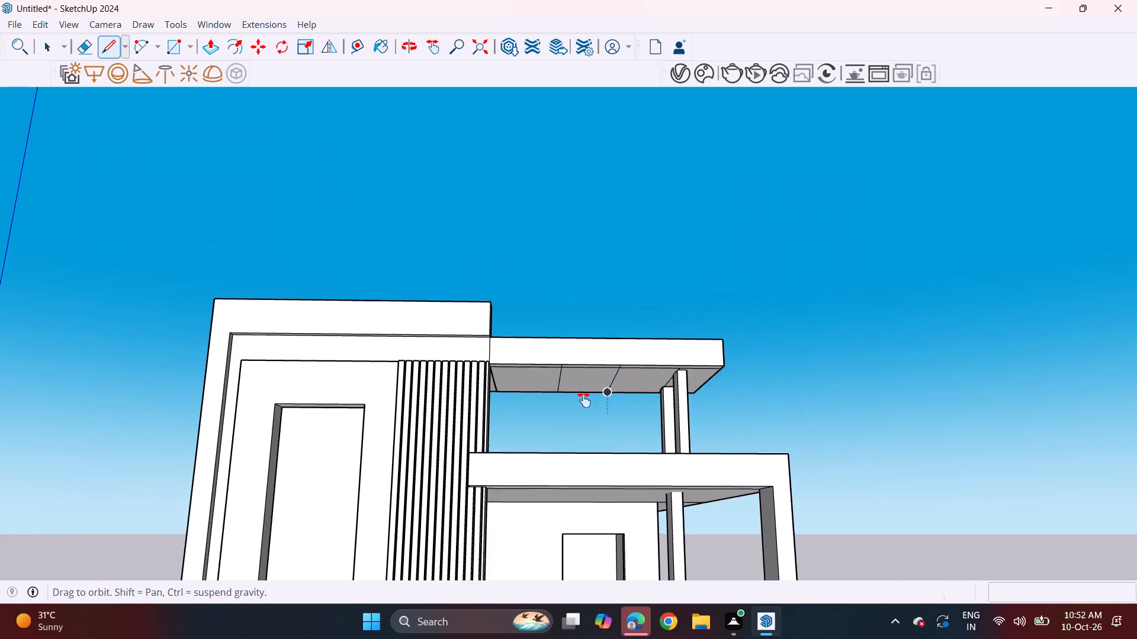
{"action": "middle_click_drag", "start_coordinate": [584, 400], "coordinate": [564, 355], "text": "shift"}
{"action": "scroll", "coordinate": [550, 349], "scroll_direction": "down", "scroll_amount": 7}
{"action": "middle_click_drag", "start_coordinate": [552, 366], "coordinate": [523, 324], "text": "shift"}
{"action": "middle_click_drag", "start_coordinate": [502, 338], "coordinate": [508, 367]}
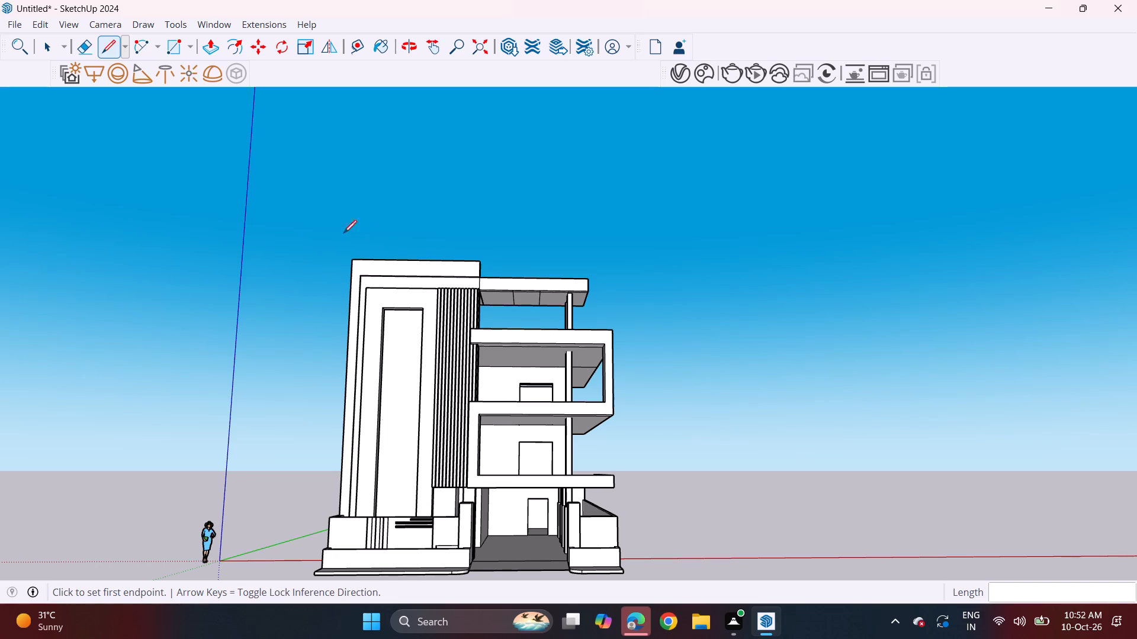
{"action": "middle_click_drag", "start_coordinate": [532, 279], "coordinate": [532, 302]}
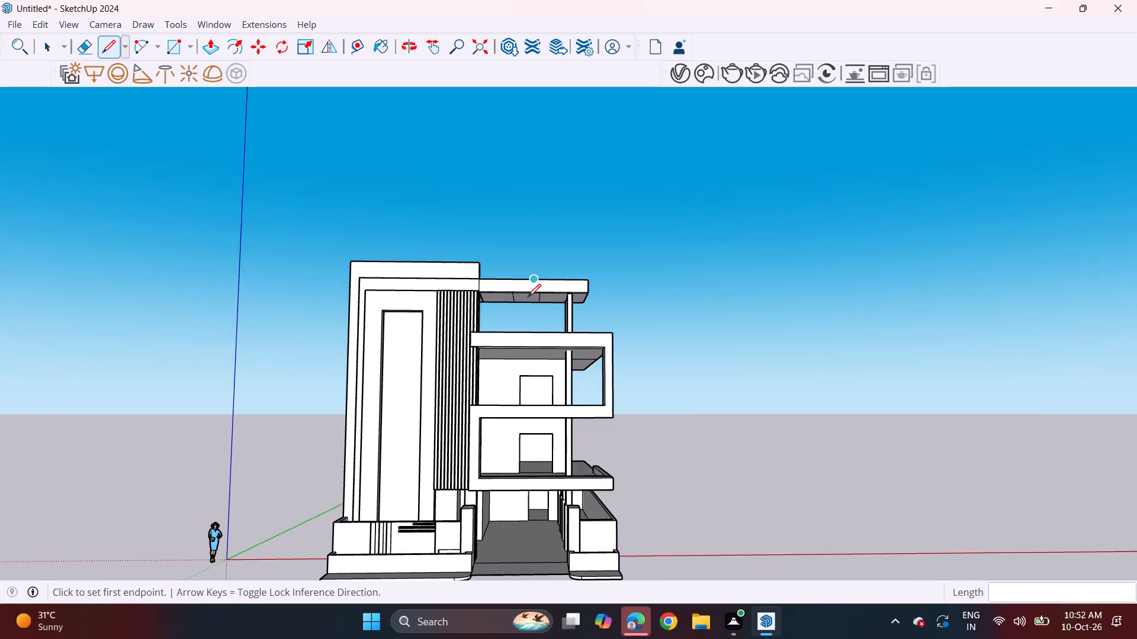
Draw two vertical lines up the top slab's front face from the soffit lines to its upper edge, each about 1' 11 3/16" long.
{"action": "scroll", "coordinate": [521, 292], "scroll_direction": "up", "scroll_amount": 9}
{"action": "left_click", "coordinate": [511, 285]}
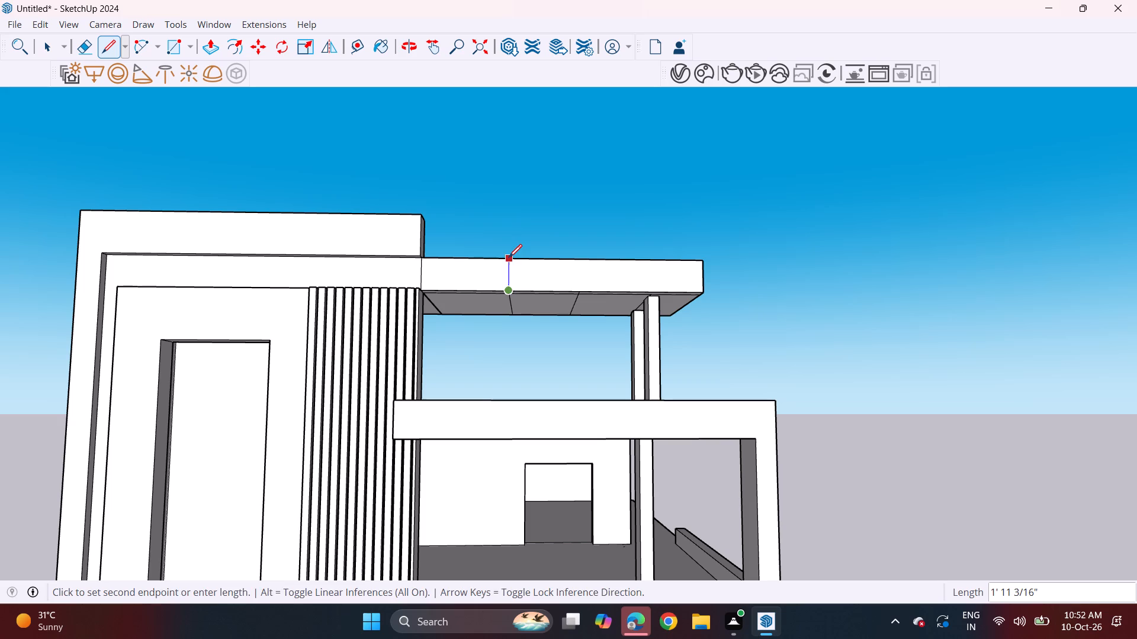
{"action": "left_click", "coordinate": [509, 257]}
{"action": "left_click", "coordinate": [582, 292]}
{"action": "left_click", "coordinate": [585, 258]}
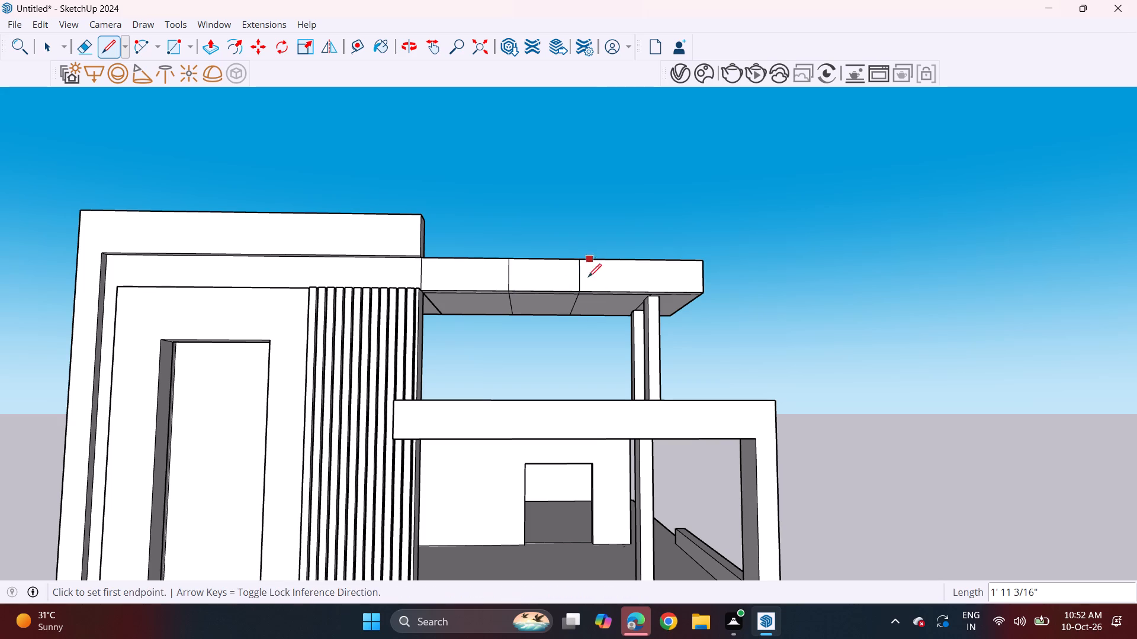
Copy the divider line nearer the vertical fins, both front-face and soffit segments, about 11/16" towards the slab's outer end.
{"action": "scroll", "coordinate": [521, 291], "scroll_direction": "up", "scroll_amount": 14}
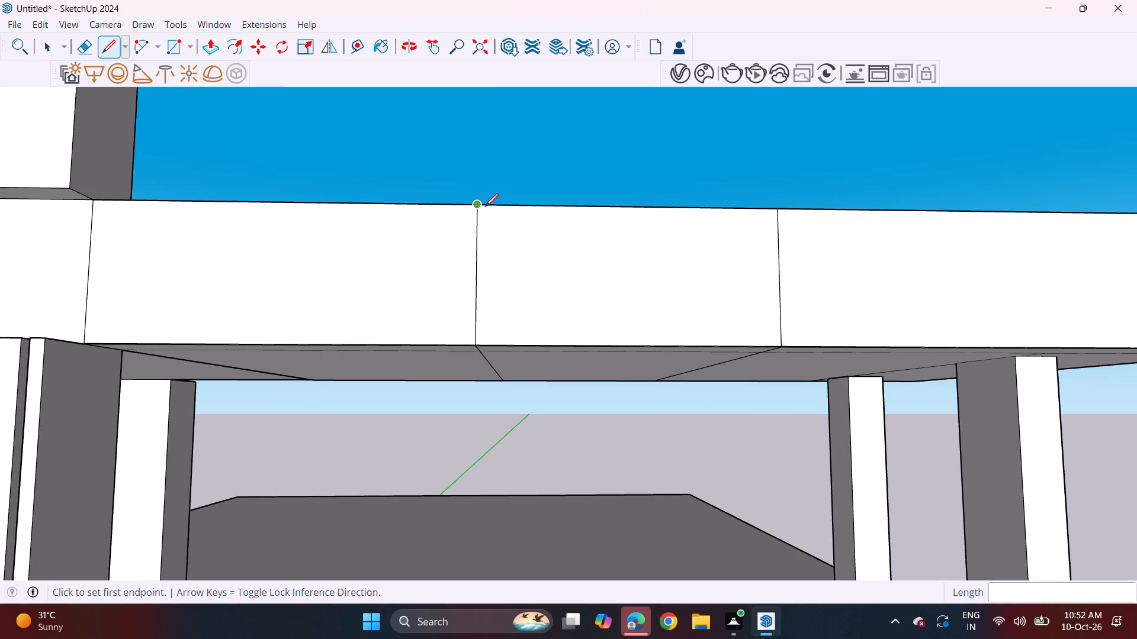
{"action": "key", "text": "space"}
{"action": "left_click", "coordinate": [476, 302]}
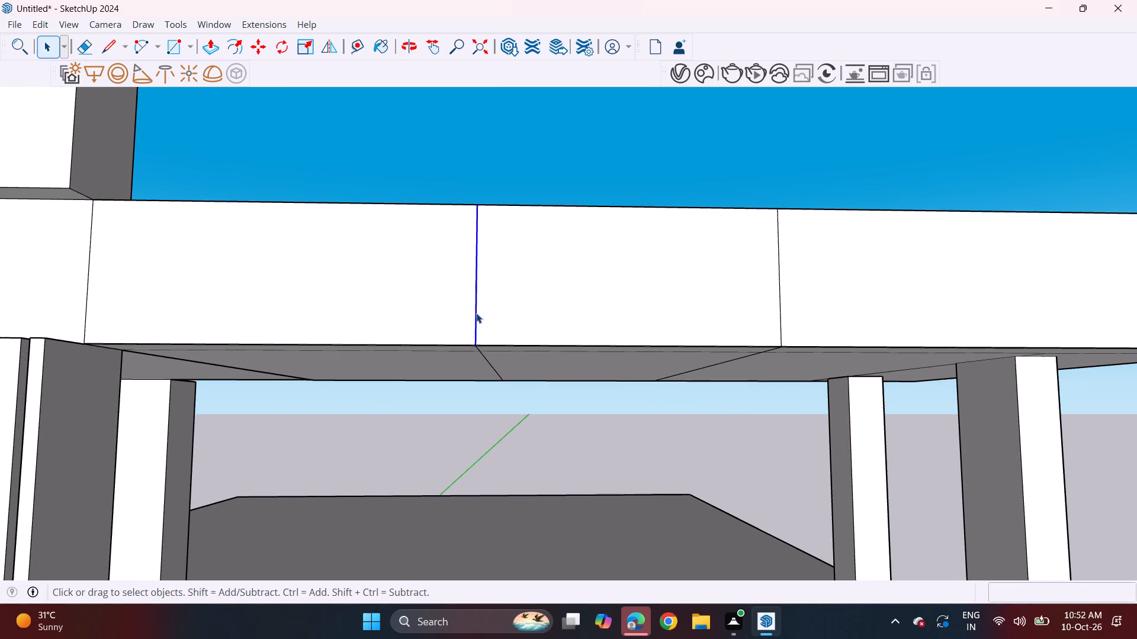
{"action": "middle_click_drag", "start_coordinate": [467, 369], "coordinate": [469, 346]}
{"action": "left_click", "coordinate": [484, 336]}
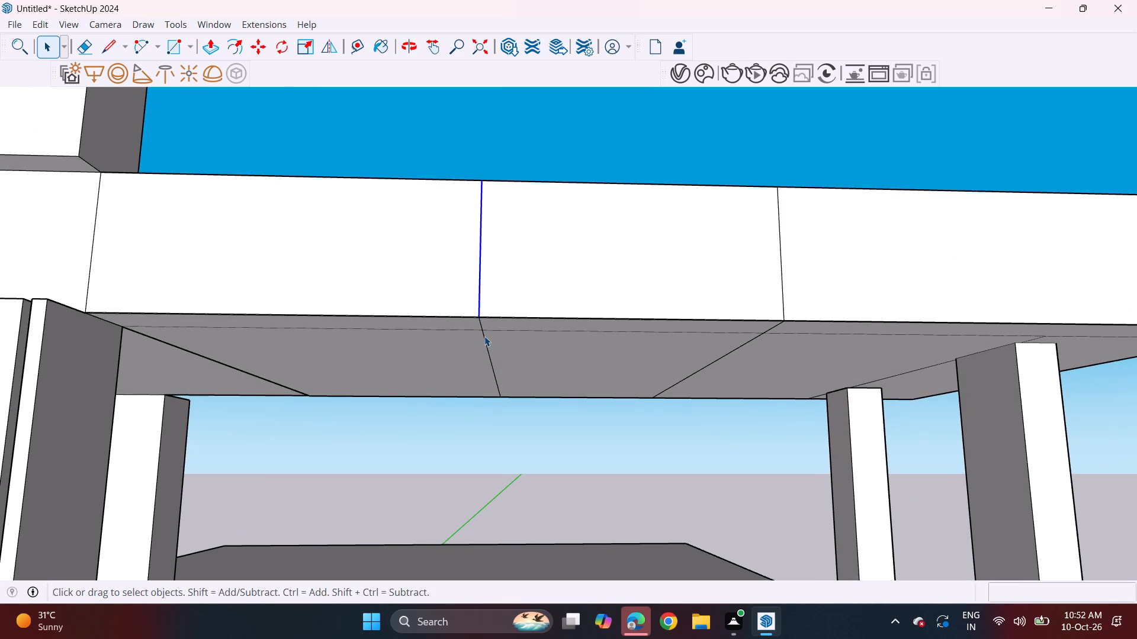
{"action": "left_click", "coordinate": [480, 302], "text": "ctrl"}
{"action": "key", "text": "m"}
{"action": "left_click", "coordinate": [479, 323]}
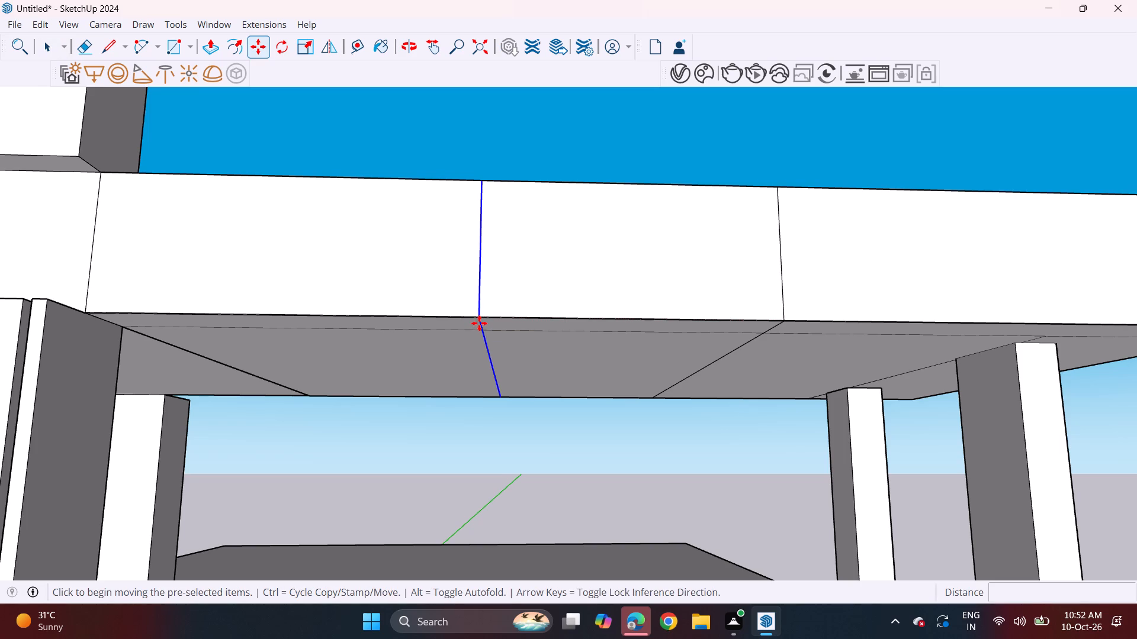
{"action": "scroll", "coordinate": [497, 319], "scroll_direction": "up", "scroll_amount": 12}
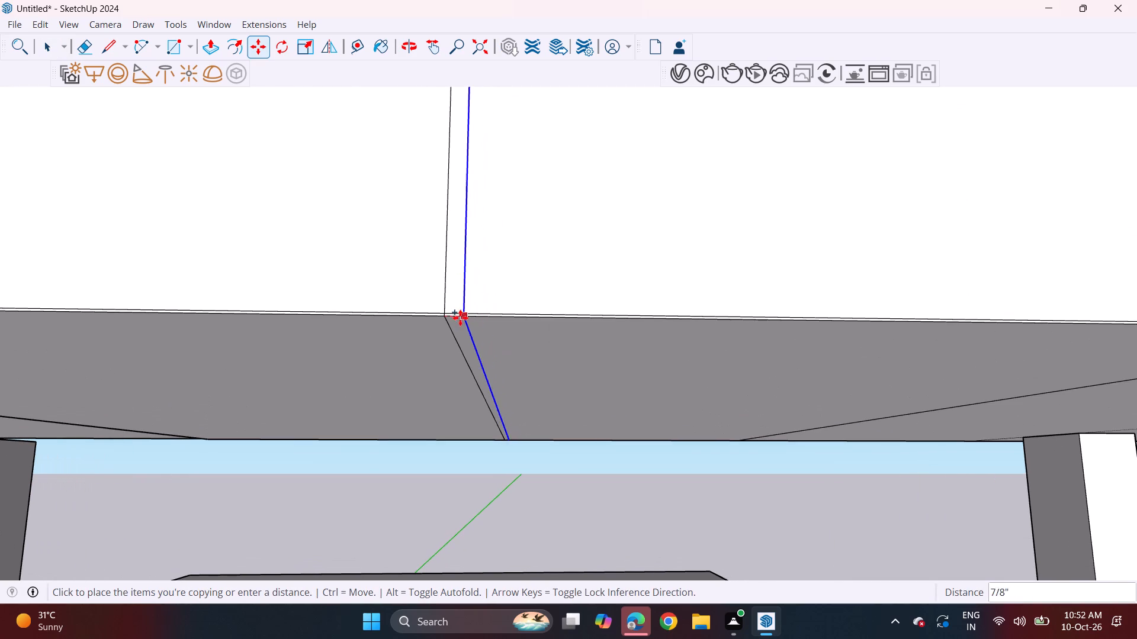
{"action": "left_click", "coordinate": [459, 313]}
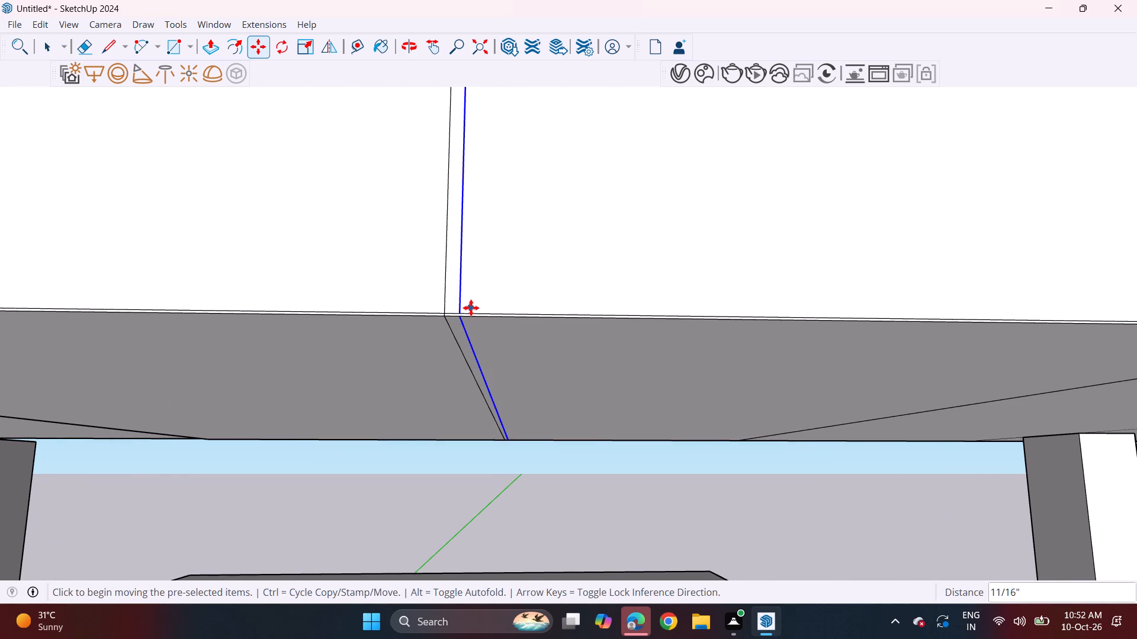
Push/Pull the narrow strip between the copied lines on the slab's front face 3/8" inward.
{"action": "scroll", "coordinate": [471, 308], "scroll_direction": "down", "scroll_amount": 2}
{"action": "scroll", "coordinate": [471, 308], "scroll_direction": "up", "scroll_amount": 17}
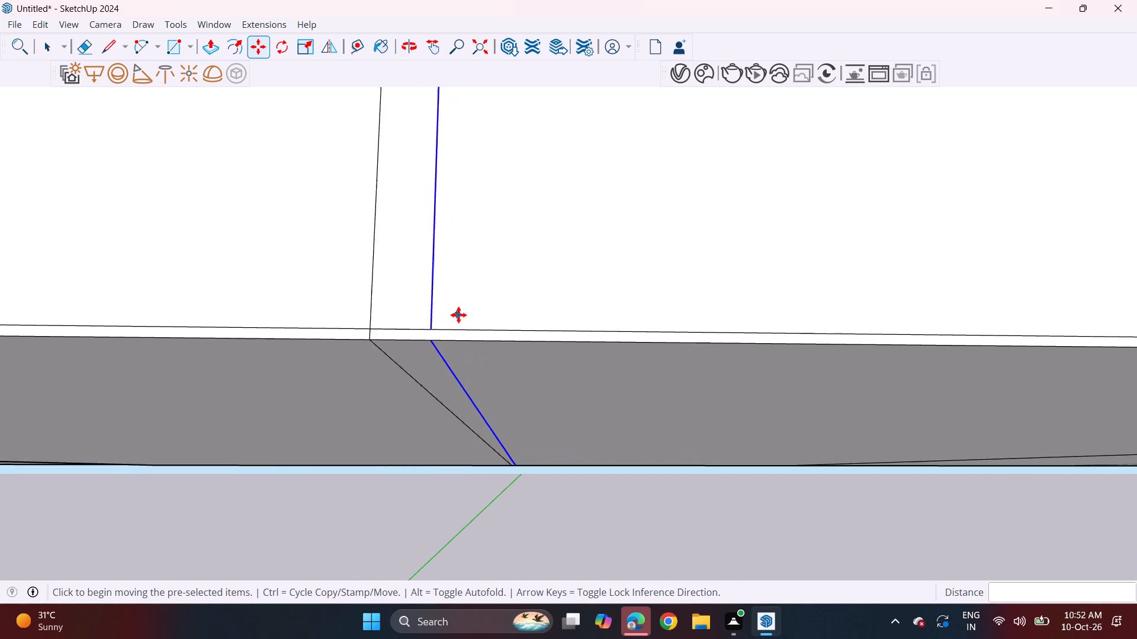
{"action": "left_click", "coordinate": [207, 46]}
{"action": "left_click", "coordinate": [365, 288]}
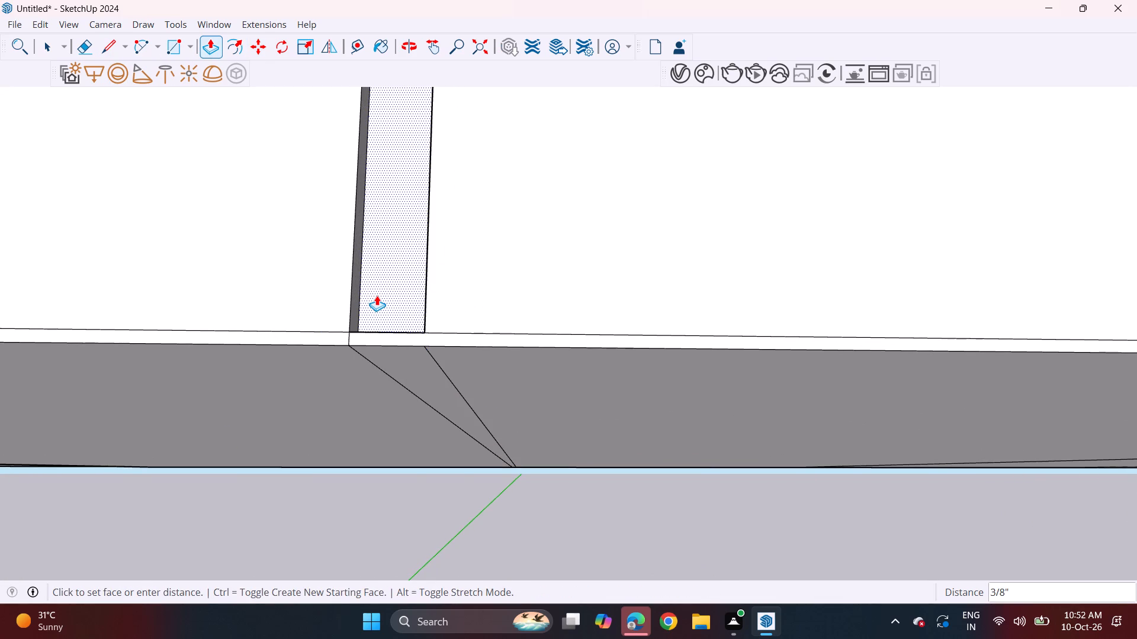
{"action": "left_click", "coordinate": [377, 295]}
{"action": "double_click", "coordinate": [378, 334]}
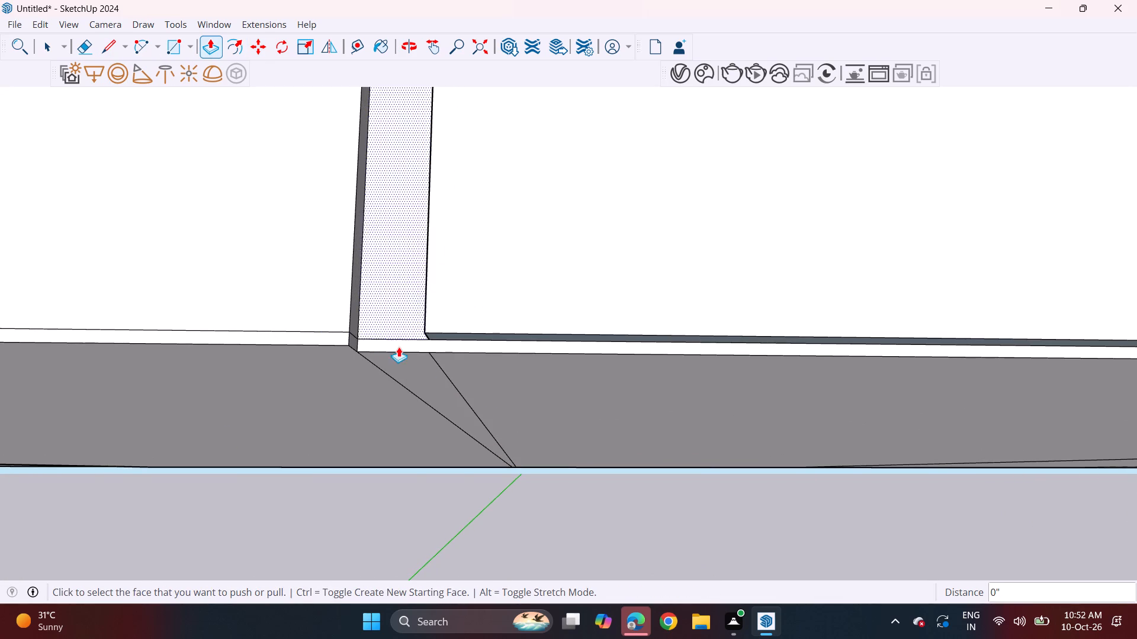
{"action": "key", "text": "ctrl+z"}
Close the strip across the thin lower band with a short line, and recess the band segment 3/8" along with the soffit strip.
{"action": "left_click_drag", "start_coordinate": [115, 45], "coordinate": [121, 48]}
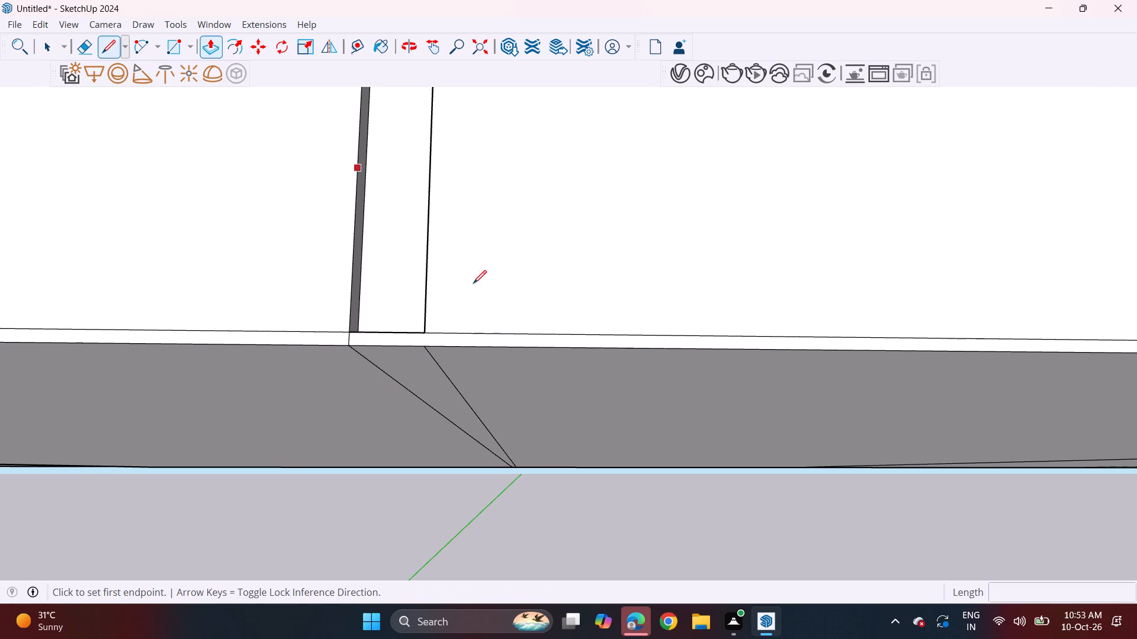
{"action": "left_click", "coordinate": [429, 330]}
{"action": "left_click", "coordinate": [425, 346]}
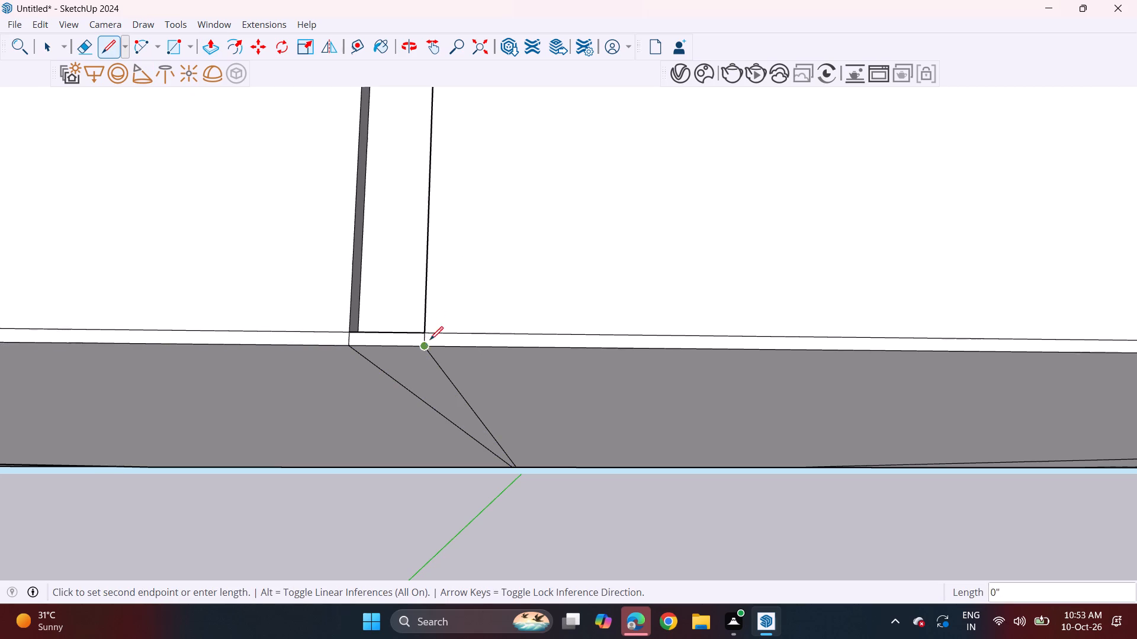
{"action": "double_click", "coordinate": [207, 46]}
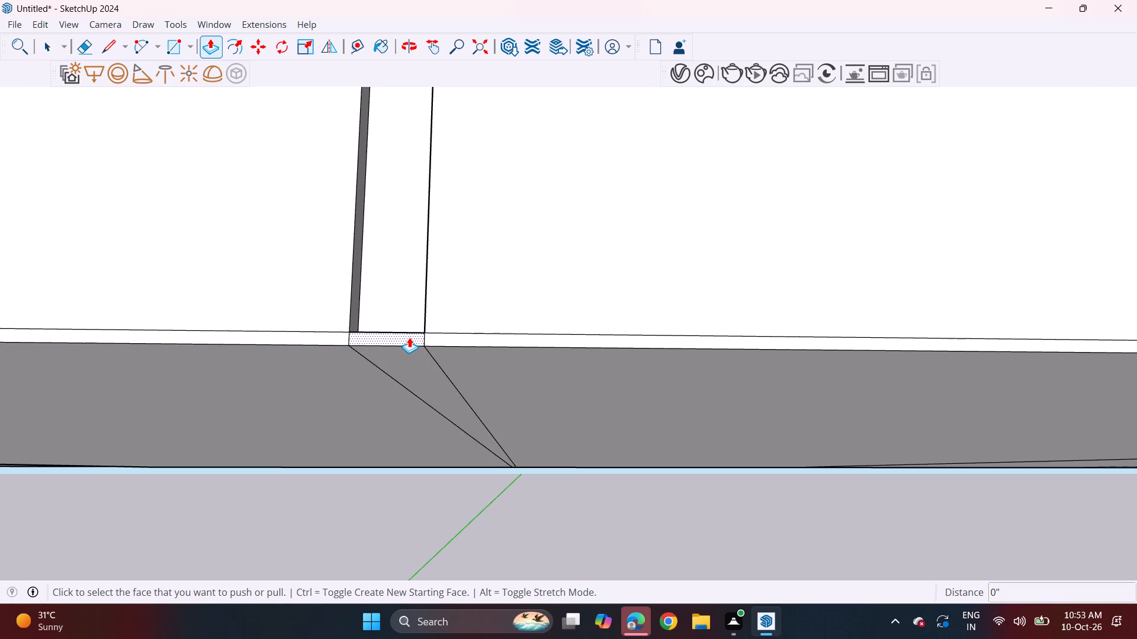
{"action": "left_click", "coordinate": [409, 337]}
{"action": "double_click", "coordinate": [388, 267]}
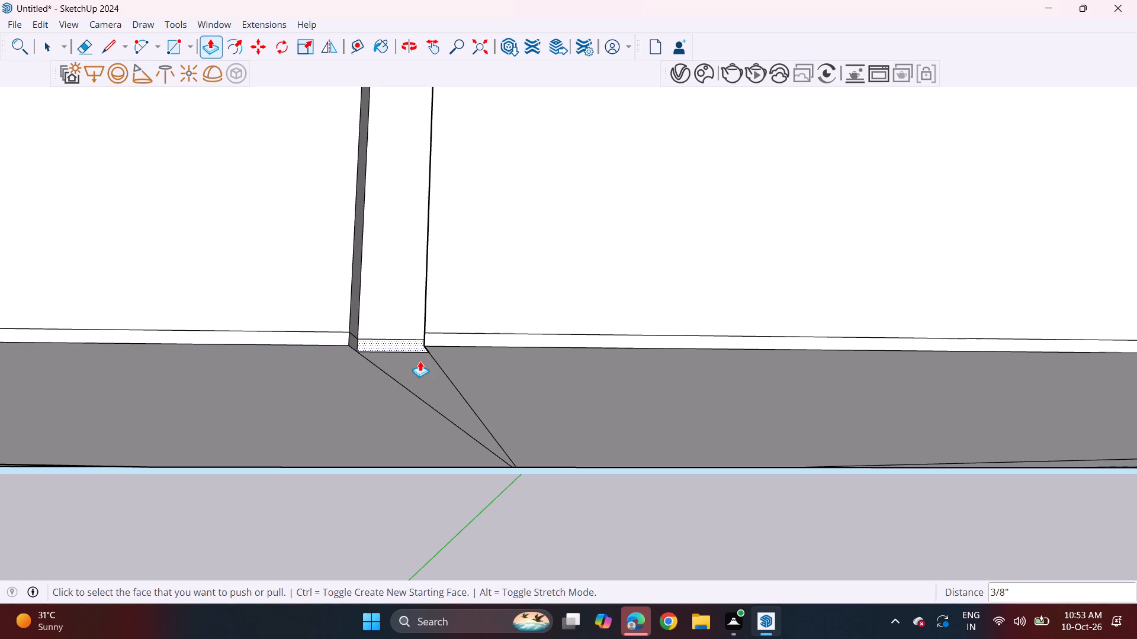
{"action": "left_click", "coordinate": [422, 372]}
{"action": "left_click", "coordinate": [422, 372]}
Copy the divider line nearer the outer corner, including its lower-band and soffit segments, about 1/16" along the slab's lower front edge.
{"action": "scroll", "coordinate": [433, 387], "scroll_direction": "down", "scroll_amount": 9}
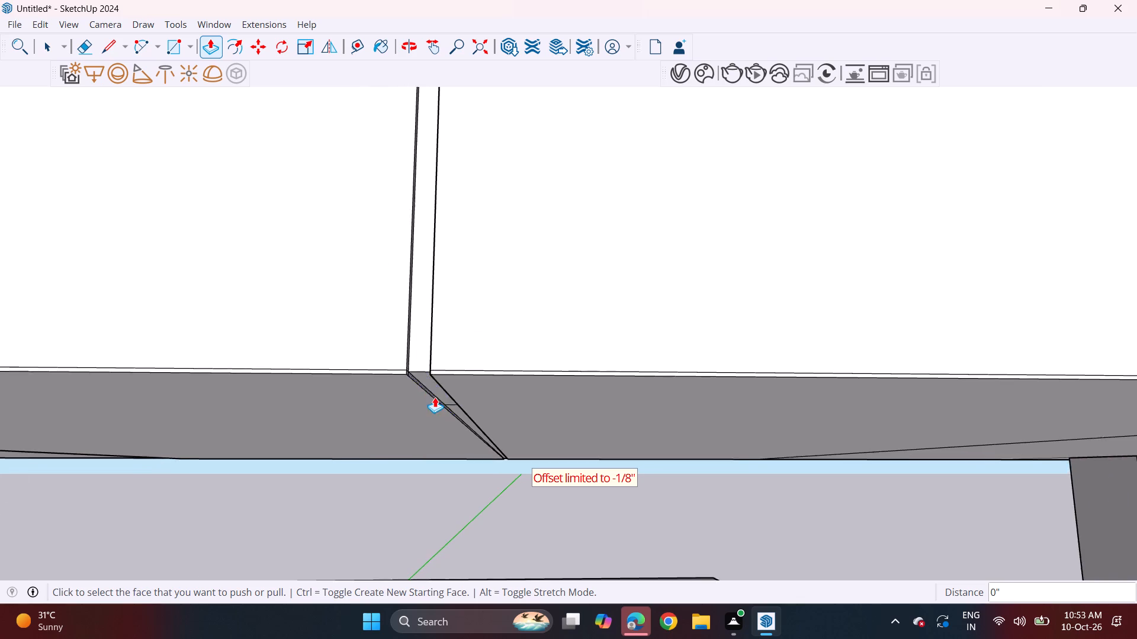
{"action": "scroll", "coordinate": [435, 397], "scroll_direction": "down", "scroll_amount": 19}
{"action": "middle_click_drag", "start_coordinate": [632, 406], "coordinate": [521, 374], "text": "shift"}
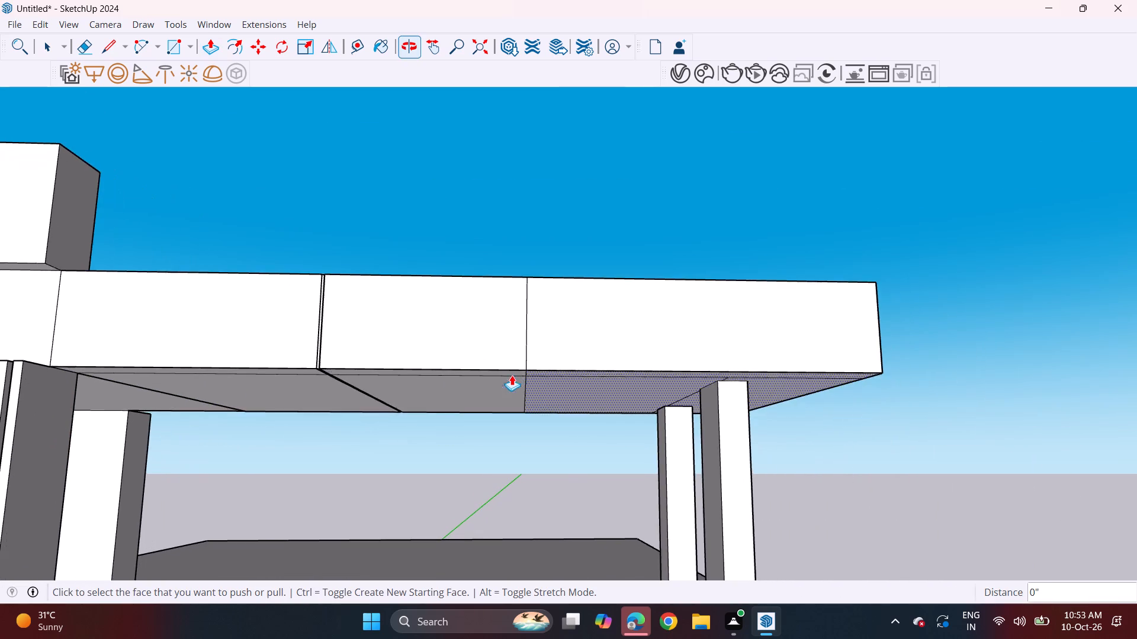
{"action": "scroll", "coordinate": [506, 381], "scroll_direction": "up", "scroll_amount": 11}
{"action": "key", "text": "space"}
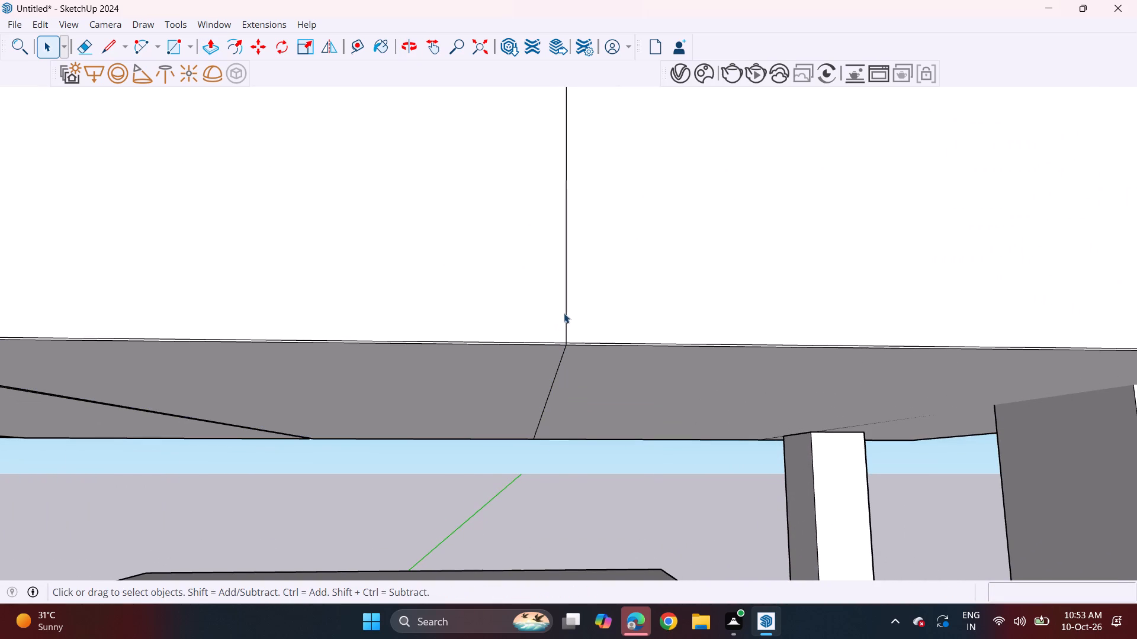
{"action": "double_click", "coordinate": [564, 313]}
{"action": "left_click", "coordinate": [580, 314]}
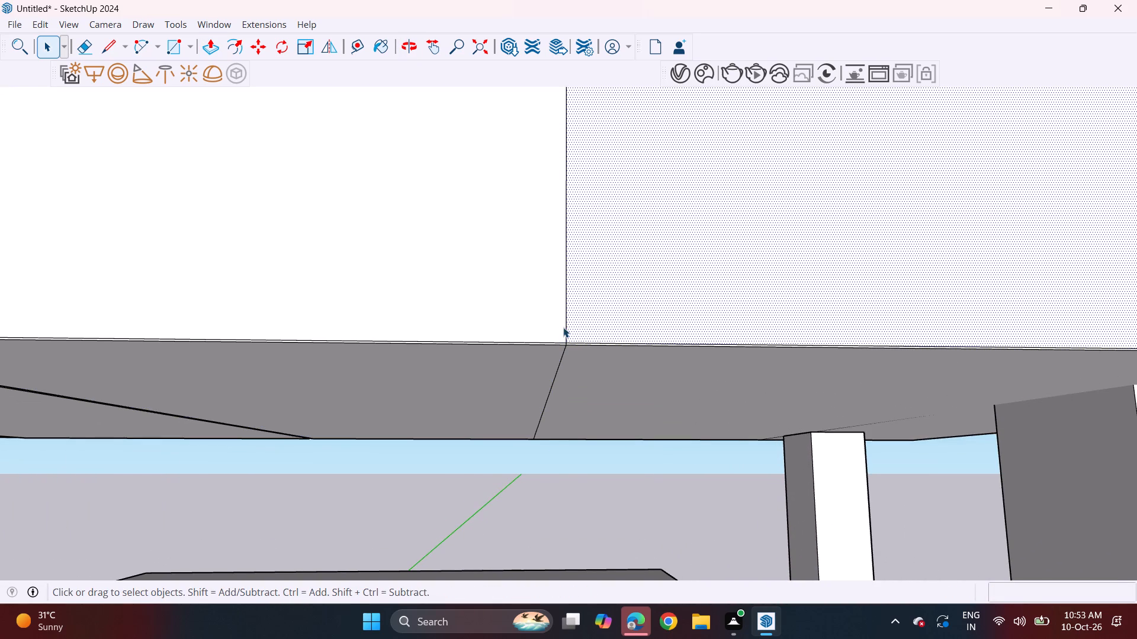
{"action": "left_click", "coordinate": [565, 325]}
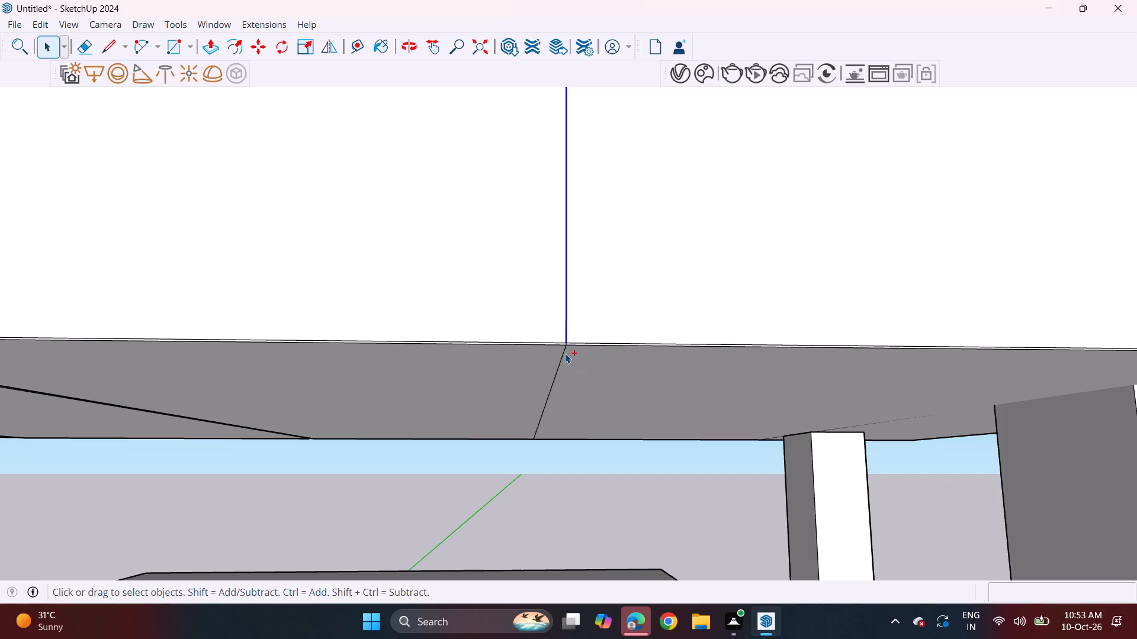
{"action": "left_click", "coordinate": [565, 353], "text": "ctrl"}
{"action": "scroll", "coordinate": [563, 350], "scroll_direction": "up", "scroll_amount": 19, "text": "ctrl"}
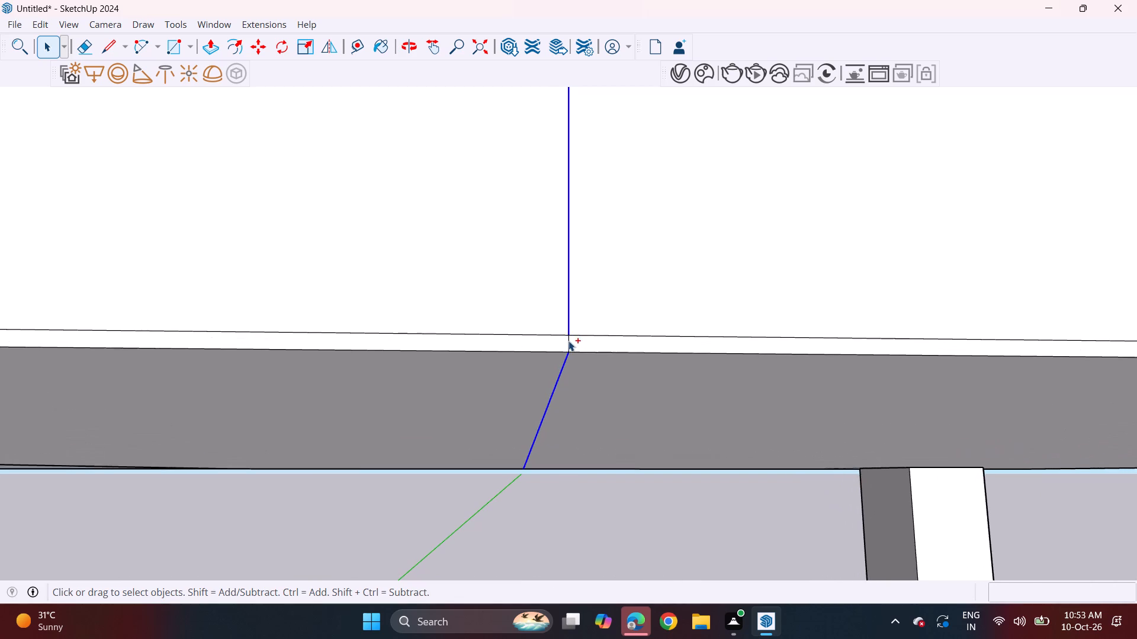
{"action": "scroll", "coordinate": [568, 341], "scroll_direction": "up", "scroll_amount": 7, "text": "ctrl"}
{"action": "left_click", "coordinate": [566, 338], "text": "ctrl"}
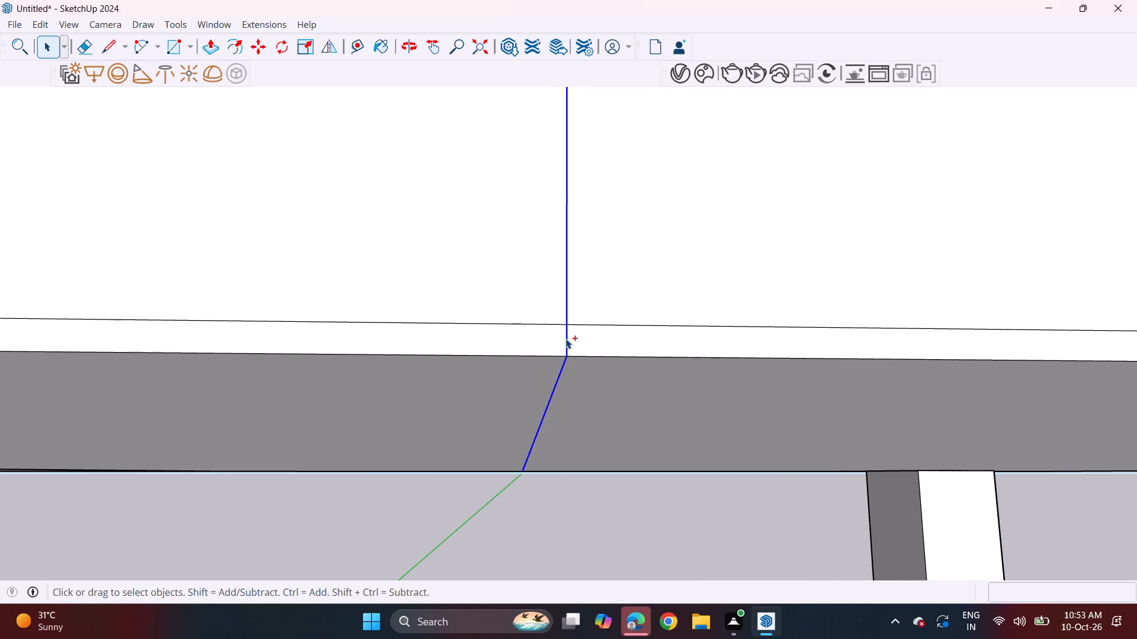
{"action": "key", "text": "m"}
{"action": "left_click", "coordinate": [567, 353]}
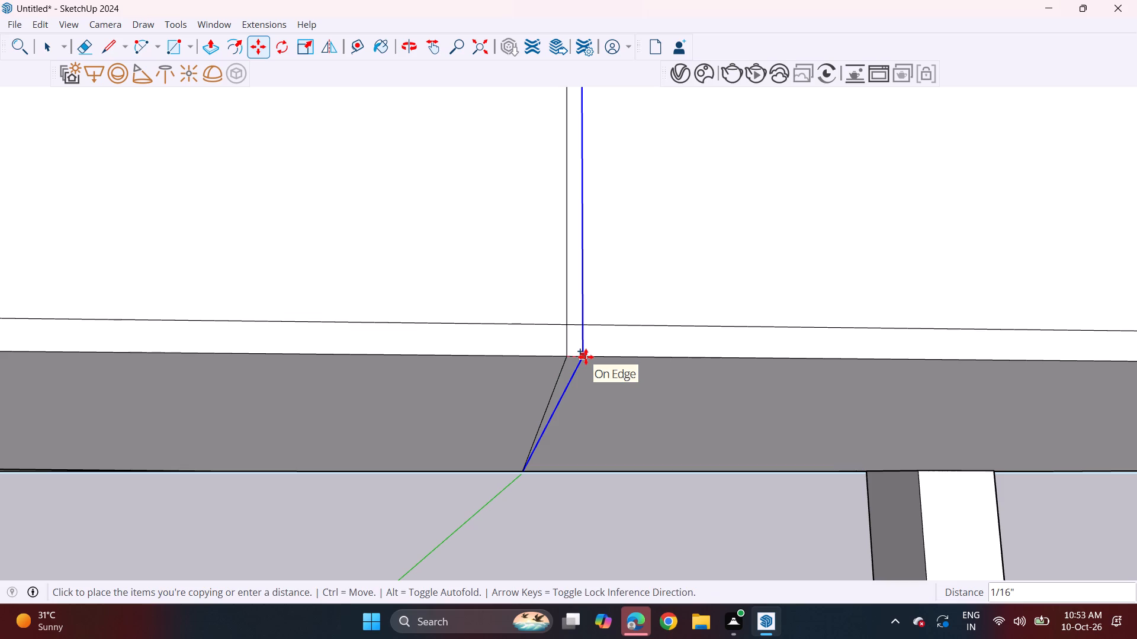
{"action": "left_click", "coordinate": [586, 357]}
Push/Pull the narrow strip at the second divider on the slab's front face 1/16" inward.
{"action": "key", "text": "space"}
{"action": "key", "text": "p"}
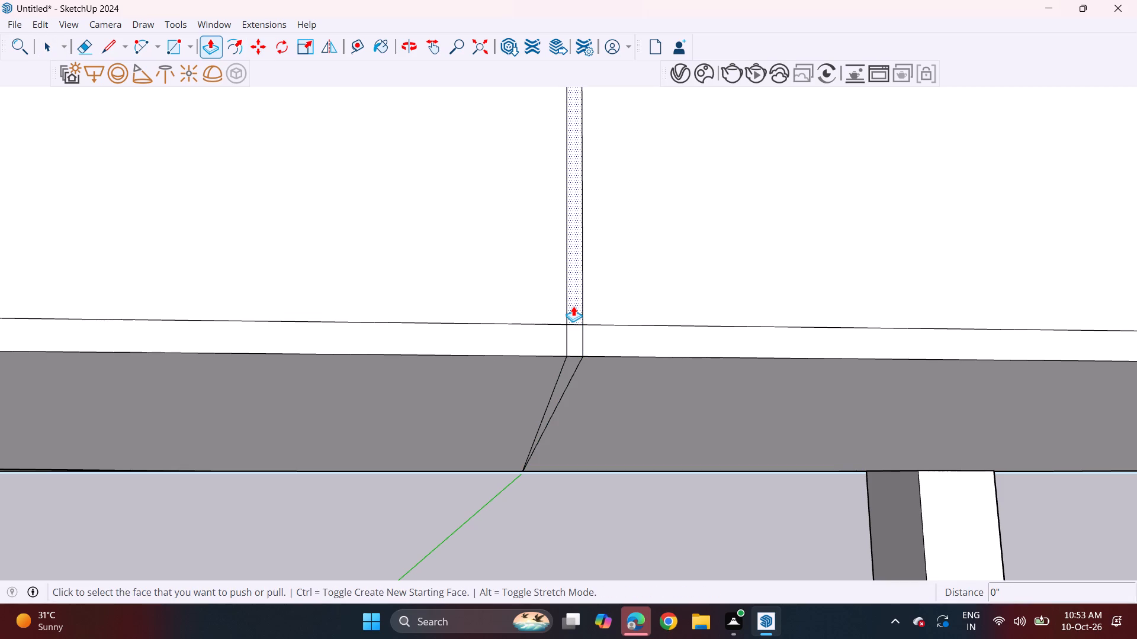
{"action": "left_click", "coordinate": [573, 306]}
{"action": "double_click", "coordinate": [573, 311]}
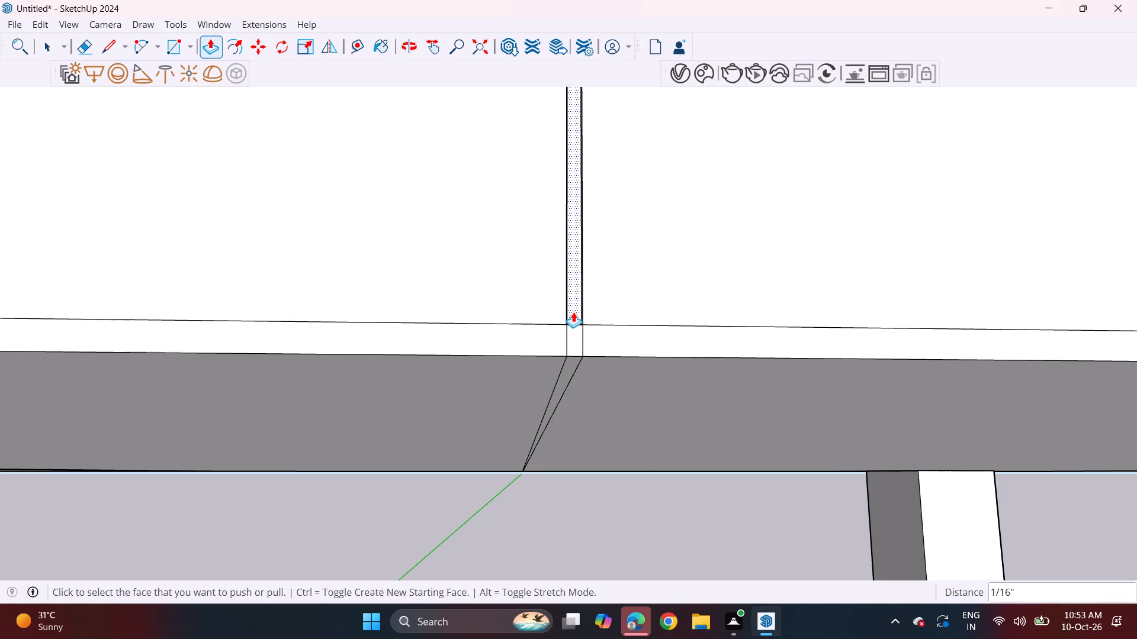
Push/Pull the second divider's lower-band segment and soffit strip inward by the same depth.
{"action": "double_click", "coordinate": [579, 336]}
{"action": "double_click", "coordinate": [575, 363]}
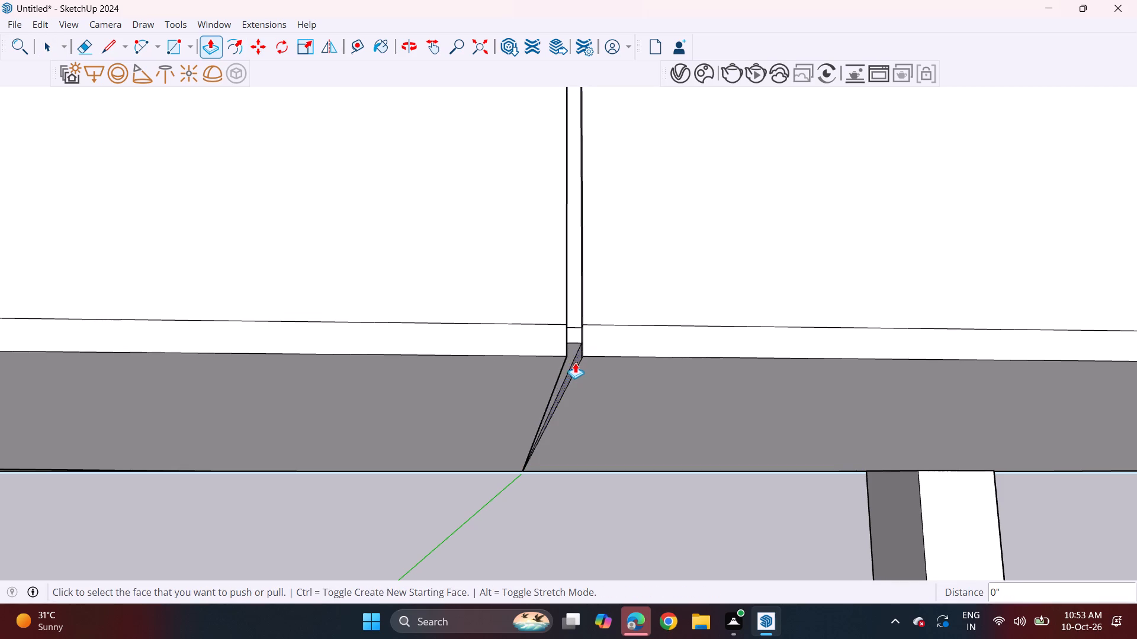
Examine the two divider grooves on the top roof slab within the whole front elevation.
{"action": "scroll", "coordinate": [567, 367], "scroll_direction": "down", "scroll_amount": 20}
{"action": "scroll", "coordinate": [567, 367], "scroll_direction": "down", "scroll_amount": 10}
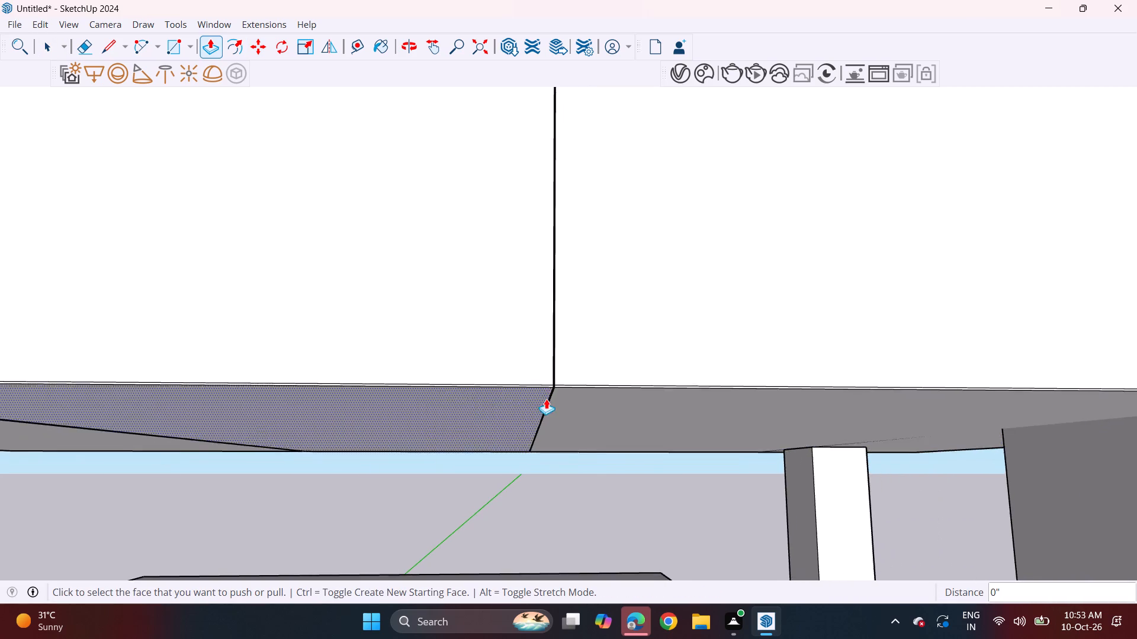
{"action": "scroll", "coordinate": [546, 399], "scroll_direction": "down", "scroll_amount": 18}
{"action": "scroll", "coordinate": [507, 415], "scroll_direction": "down", "scroll_amount": 3}
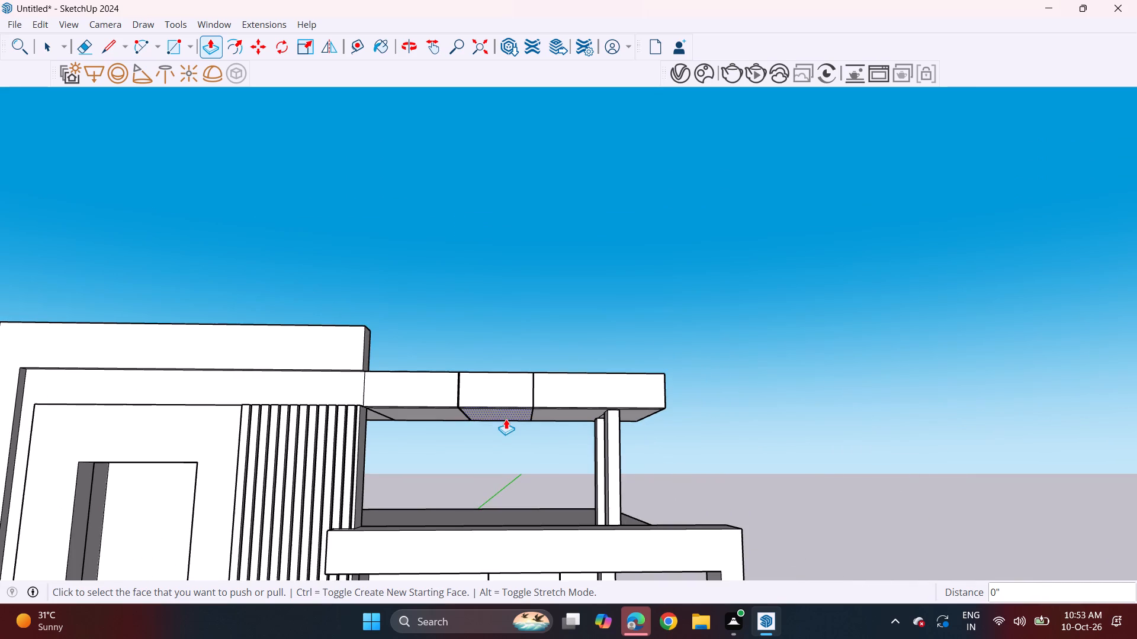
{"action": "middle_click_drag", "start_coordinate": [498, 426], "coordinate": [526, 376], "text": "shift"}
{"action": "scroll", "coordinate": [523, 377], "scroll_direction": "down", "scroll_amount": 4}
{"action": "middle_click_drag", "start_coordinate": [505, 400], "coordinate": [509, 396]}
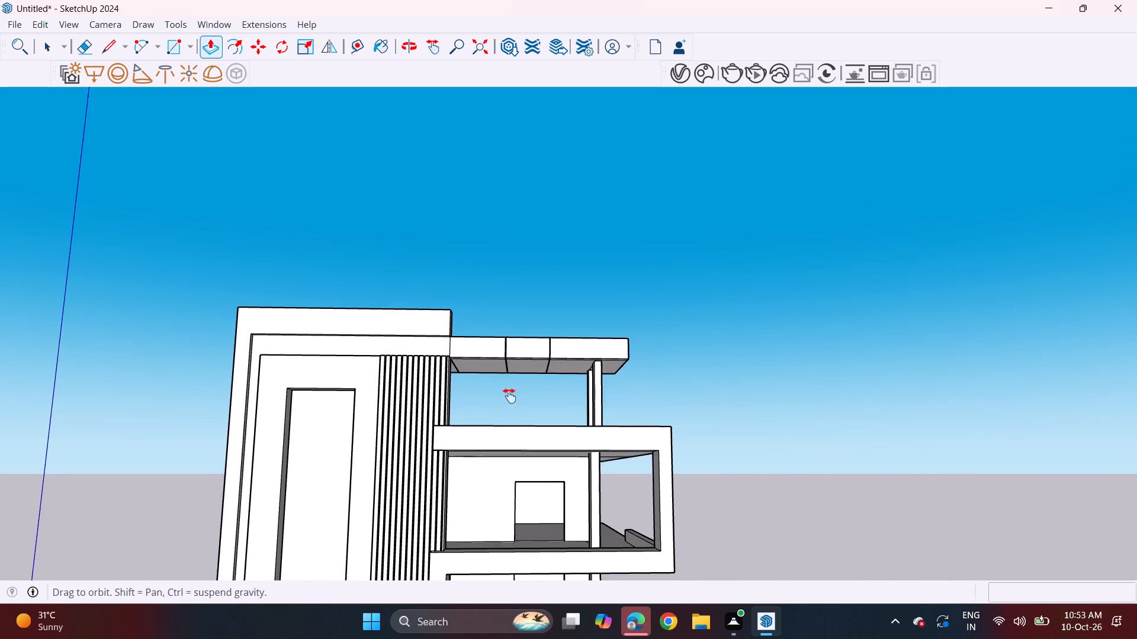
{"action": "middle_click_drag", "start_coordinate": [509, 396], "coordinate": [524, 321]}
{"action": "middle_click_drag", "start_coordinate": [524, 311], "coordinate": [524, 304], "text": "shift"}
{"action": "scroll", "coordinate": [523, 302], "scroll_direction": "down", "scroll_amount": 3}
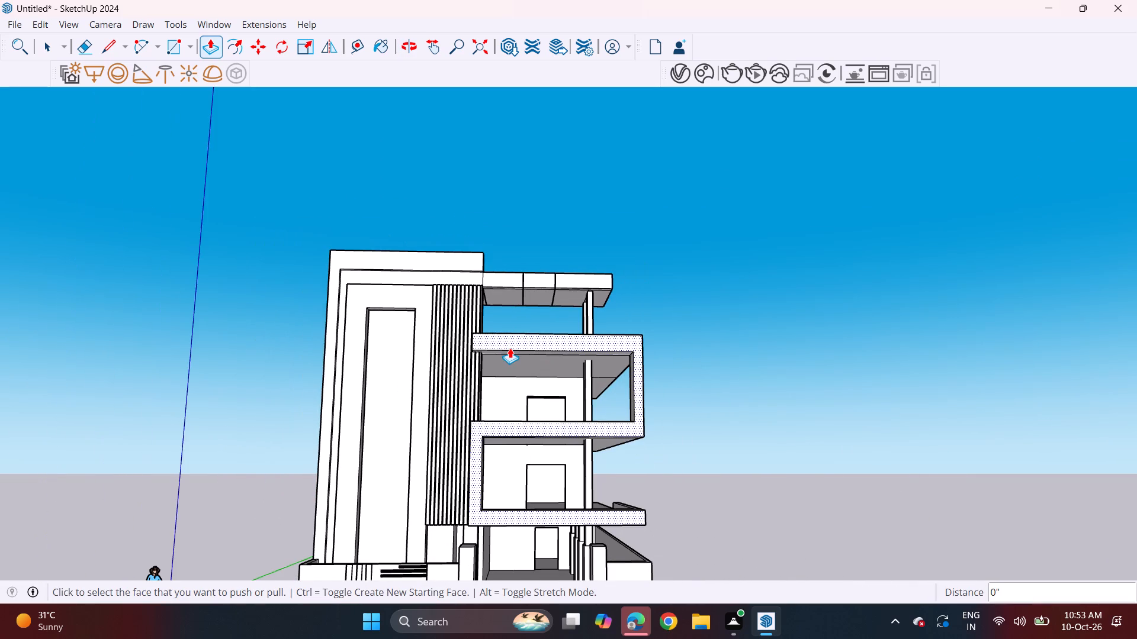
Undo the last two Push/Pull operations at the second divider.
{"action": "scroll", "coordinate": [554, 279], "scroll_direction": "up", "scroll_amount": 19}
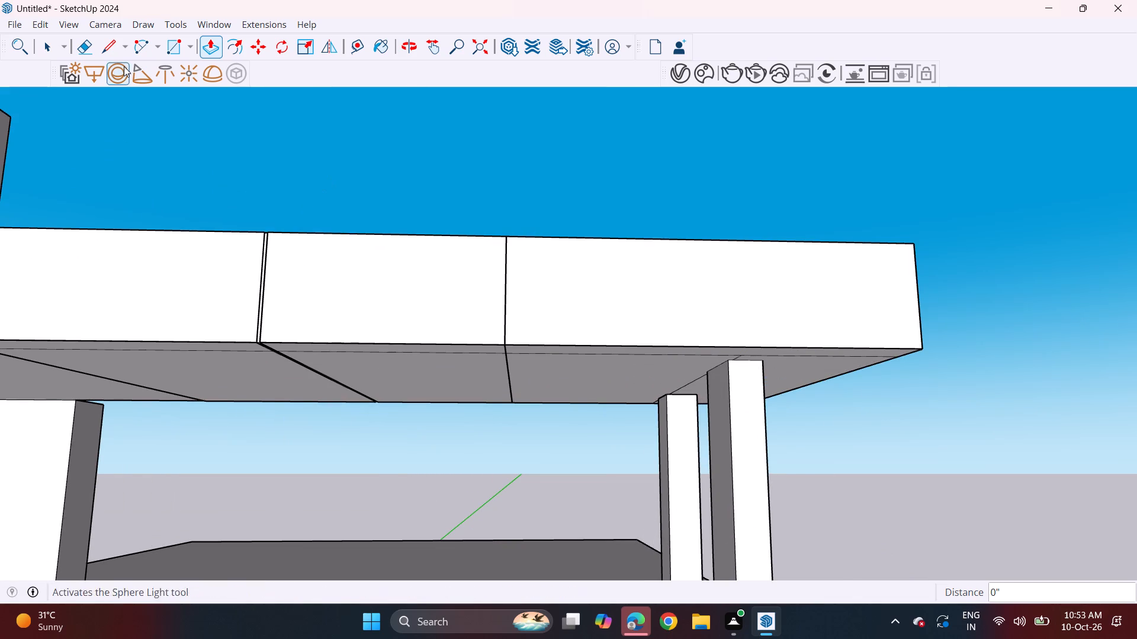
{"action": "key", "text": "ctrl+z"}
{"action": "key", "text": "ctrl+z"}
Remove the second divider's edges from the top roof slab's front face and soffit, keeping the recessed groove beside it.
{"action": "scroll", "coordinate": [519, 246], "scroll_direction": "up", "scroll_amount": 2}
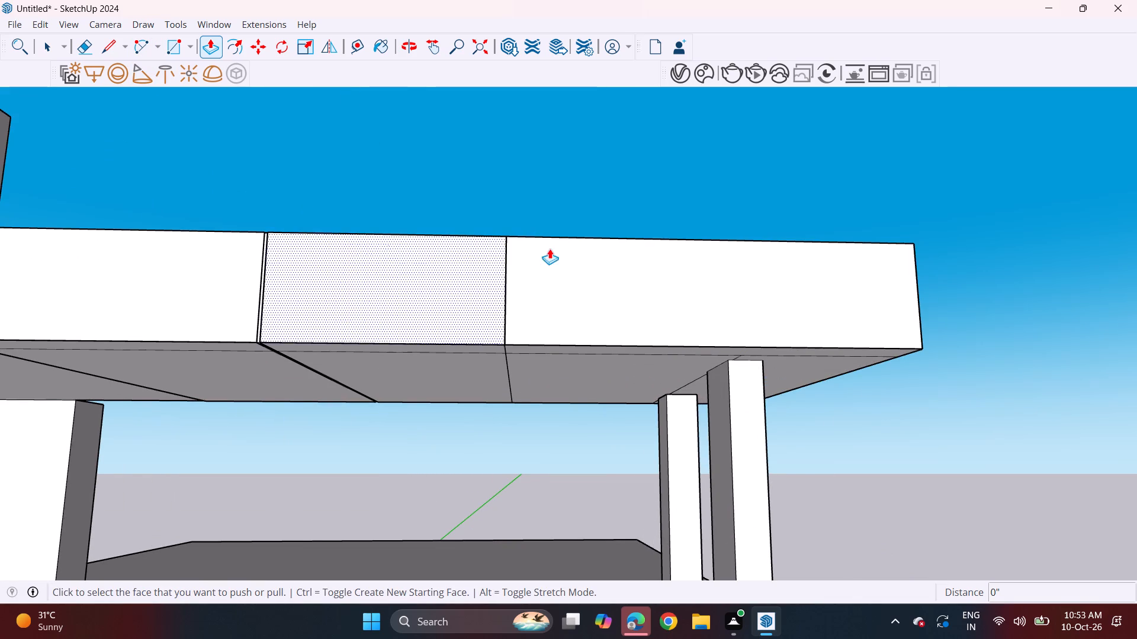
{"action": "scroll", "coordinate": [550, 248], "scroll_direction": "up", "scroll_amount": 3}
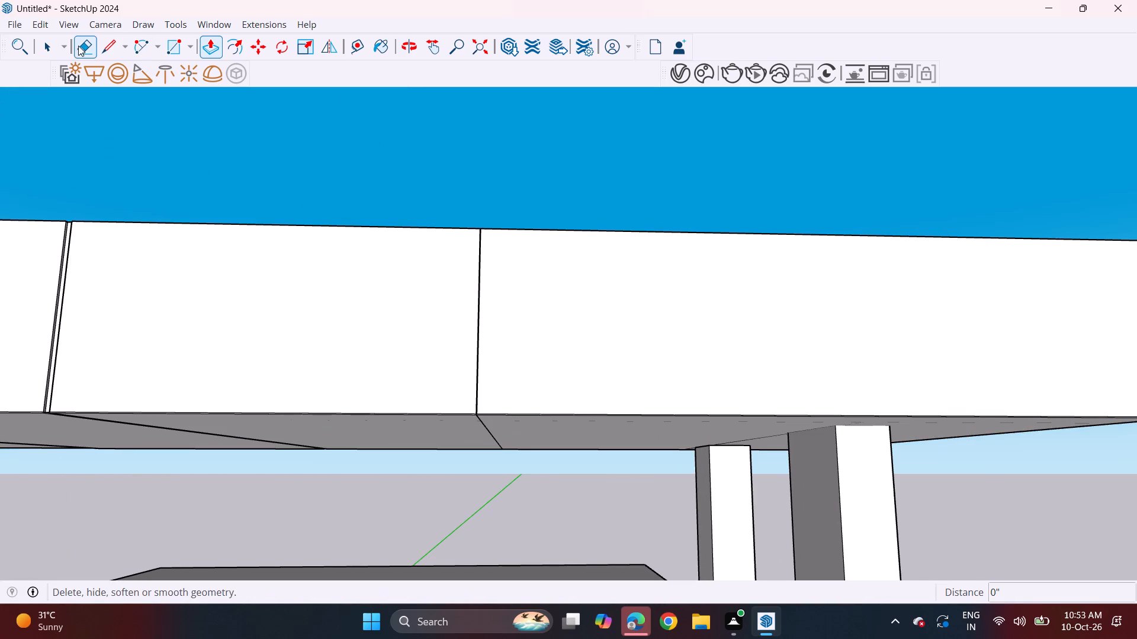
{"action": "left_click_drag", "start_coordinate": [78, 46], "coordinate": [85, 47]}
{"action": "left_click_drag", "start_coordinate": [467, 314], "coordinate": [518, 322]}
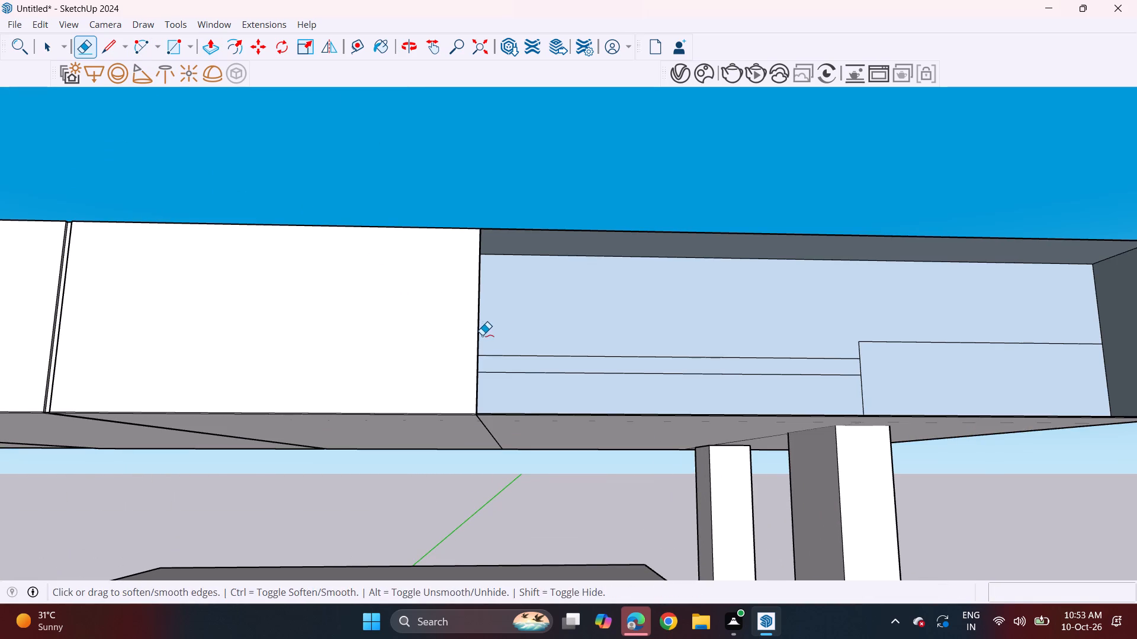
{"action": "key", "text": "ctrl+z"}
{"action": "scroll", "coordinate": [483, 331], "scroll_direction": "up", "scroll_amount": 18}
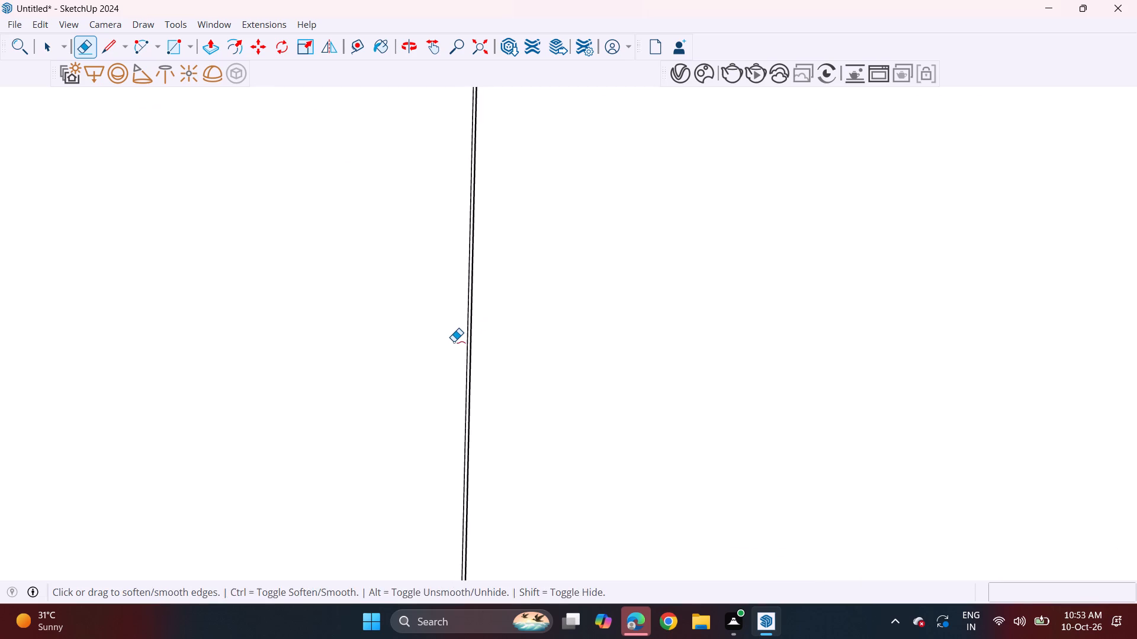
{"action": "key", "text": "ctrl+z"}
{"action": "left_click_drag", "start_coordinate": [452, 336], "coordinate": [499, 341]}
{"action": "scroll", "coordinate": [486, 348], "scroll_direction": "down", "scroll_amount": 5}
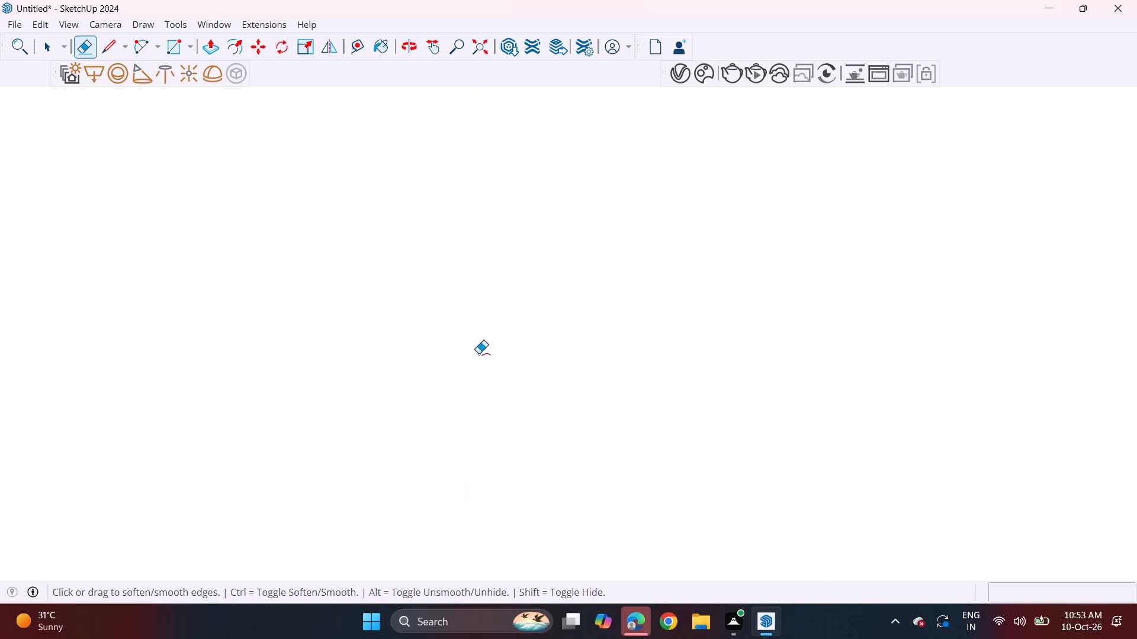
{"action": "scroll", "coordinate": [478, 353], "scroll_direction": "down", "scroll_amount": 13}
{"action": "scroll", "coordinate": [464, 496], "scroll_direction": "down", "scroll_amount": 5}
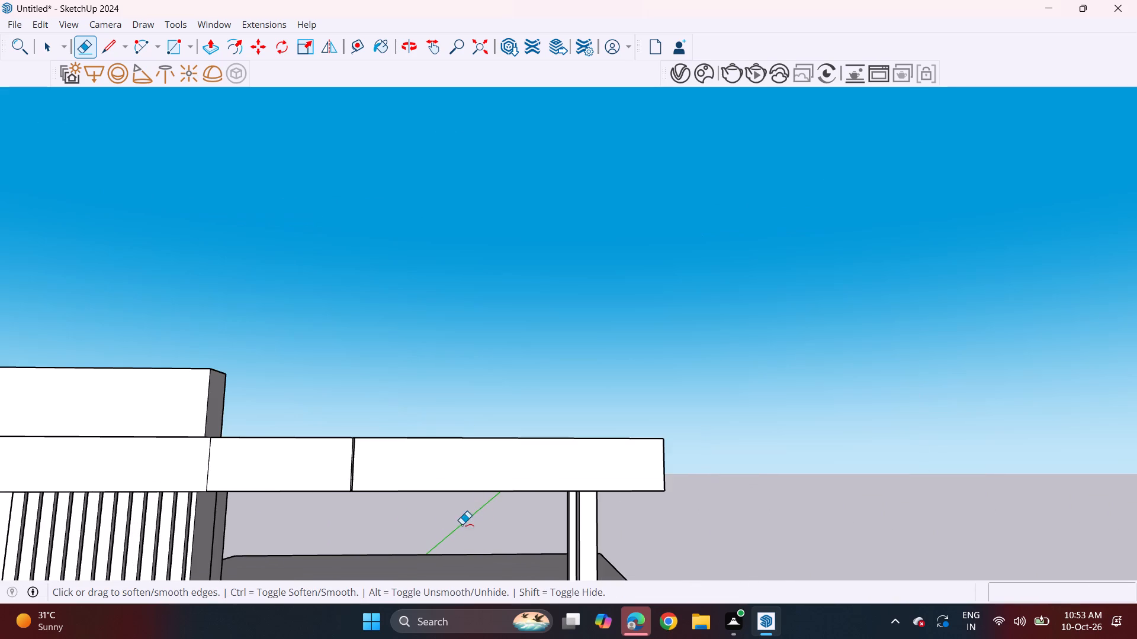
{"action": "middle_click_drag", "start_coordinate": [465, 517], "coordinate": [486, 427]}
{"action": "double_click", "coordinate": [465, 475]}
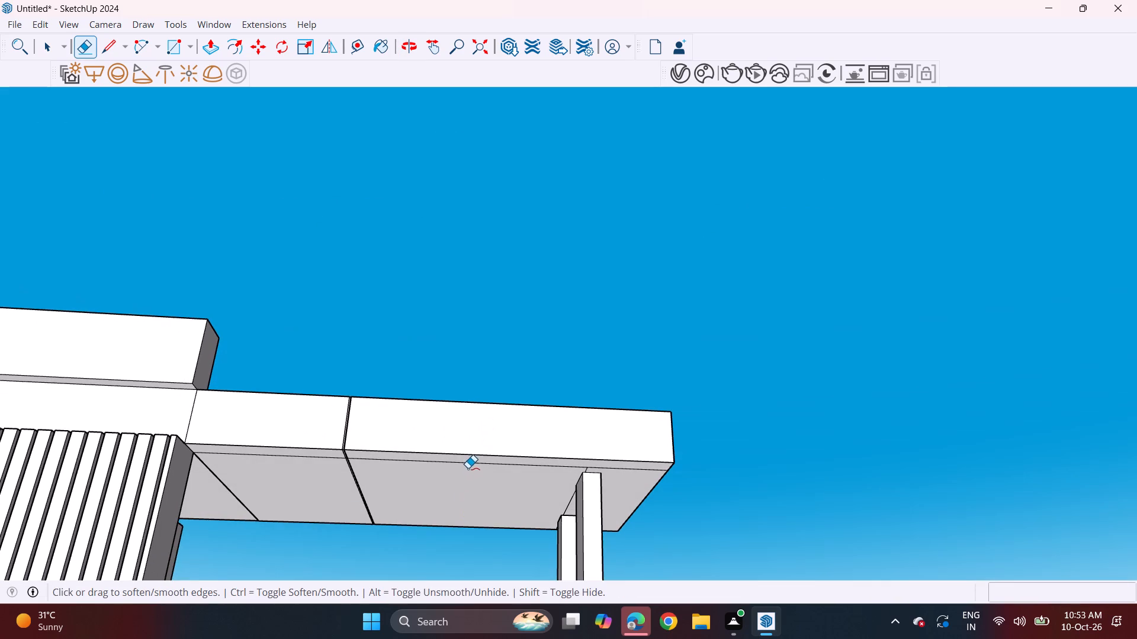
Copy the remaining groove's outer edges on the front face, lower band and soffit about 6' 5" along the slab toward its free end.
{"action": "left_click", "coordinate": [111, 54]}
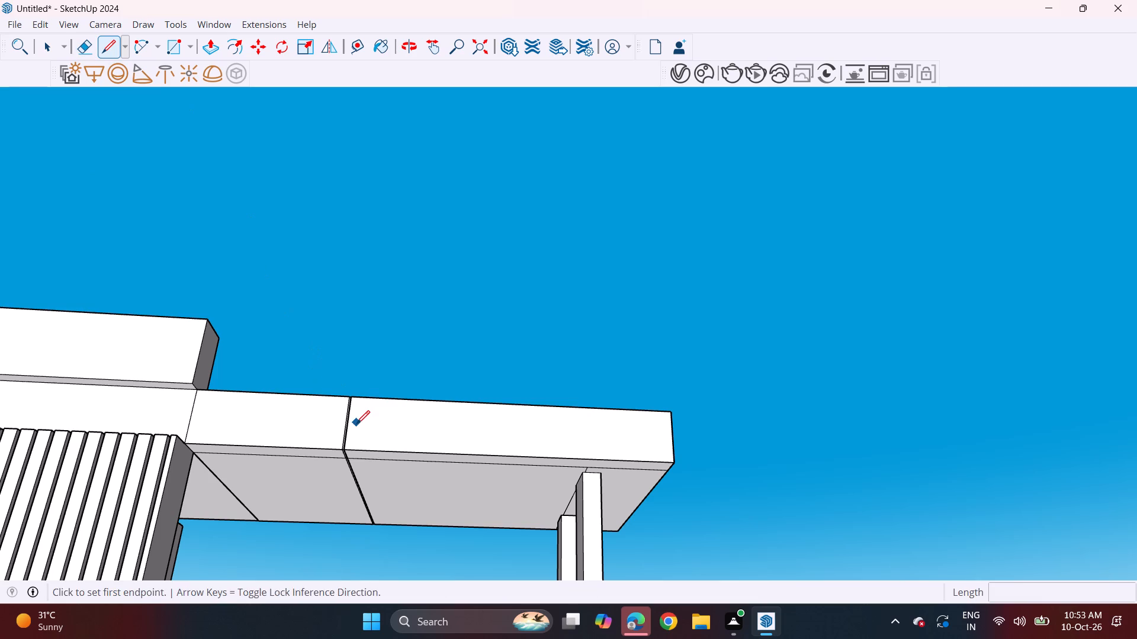
{"action": "key", "text": "space"}
{"action": "scroll", "coordinate": [354, 446], "scroll_direction": "up", "scroll_amount": 15}
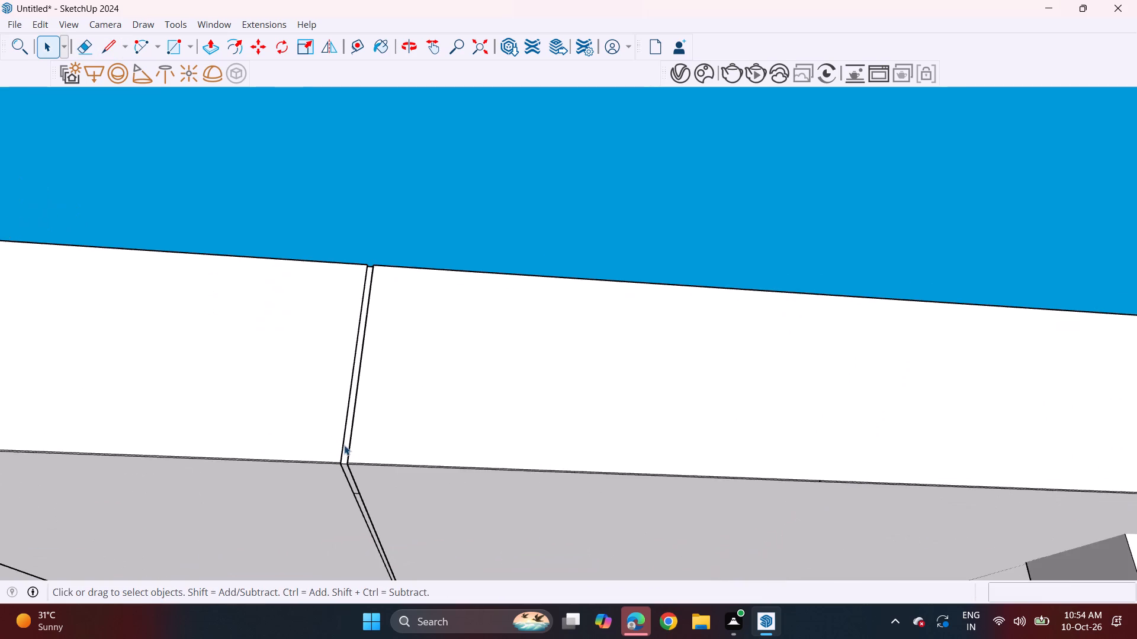
{"action": "scroll", "coordinate": [344, 445], "scroll_direction": "up", "scroll_amount": 4}
{"action": "left_click", "coordinate": [353, 450]}
{"action": "scroll", "coordinate": [351, 476], "scroll_direction": "up", "scroll_amount": 5}
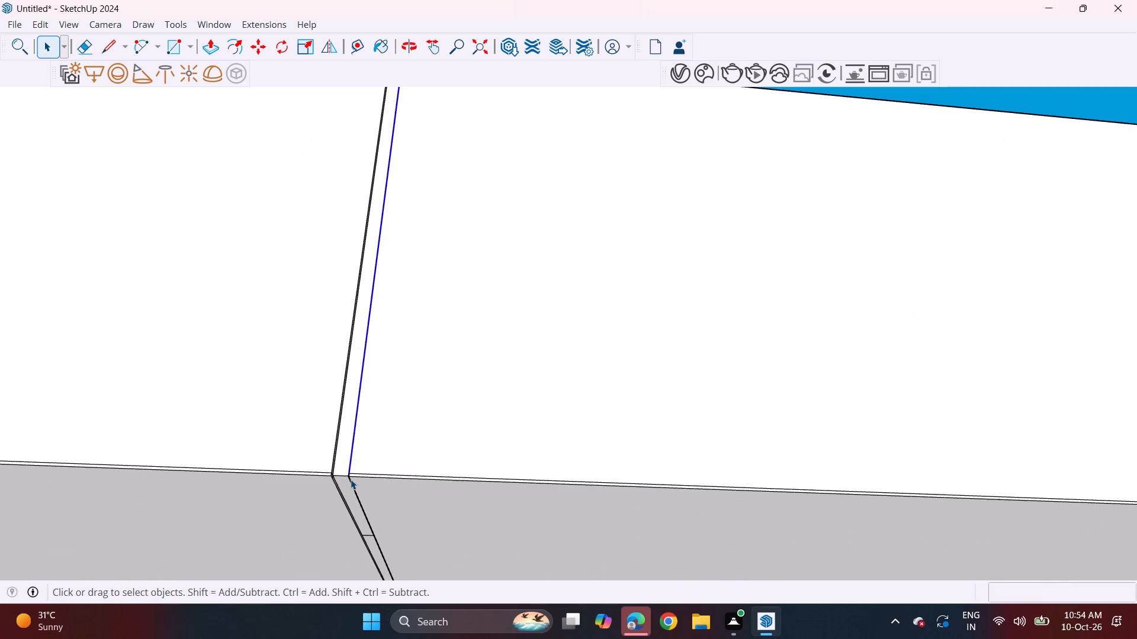
{"action": "scroll", "coordinate": [351, 479], "scroll_direction": "up", "scroll_amount": 14}
{"action": "left_click", "coordinate": [344, 460]}
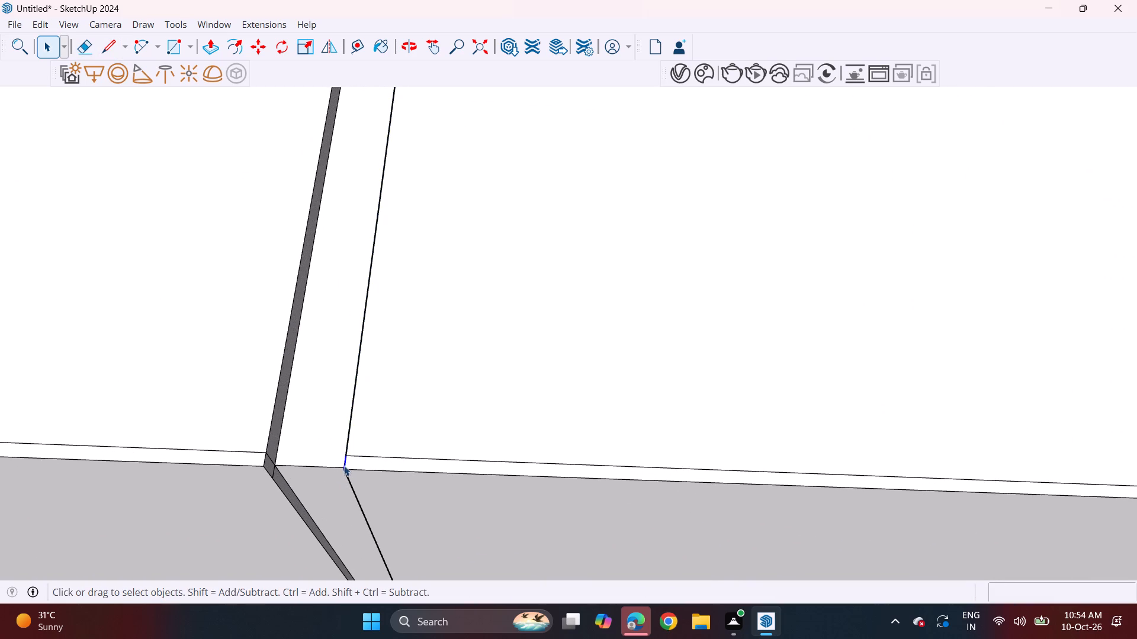
{"action": "left_click", "coordinate": [347, 446], "text": "ctrl"}
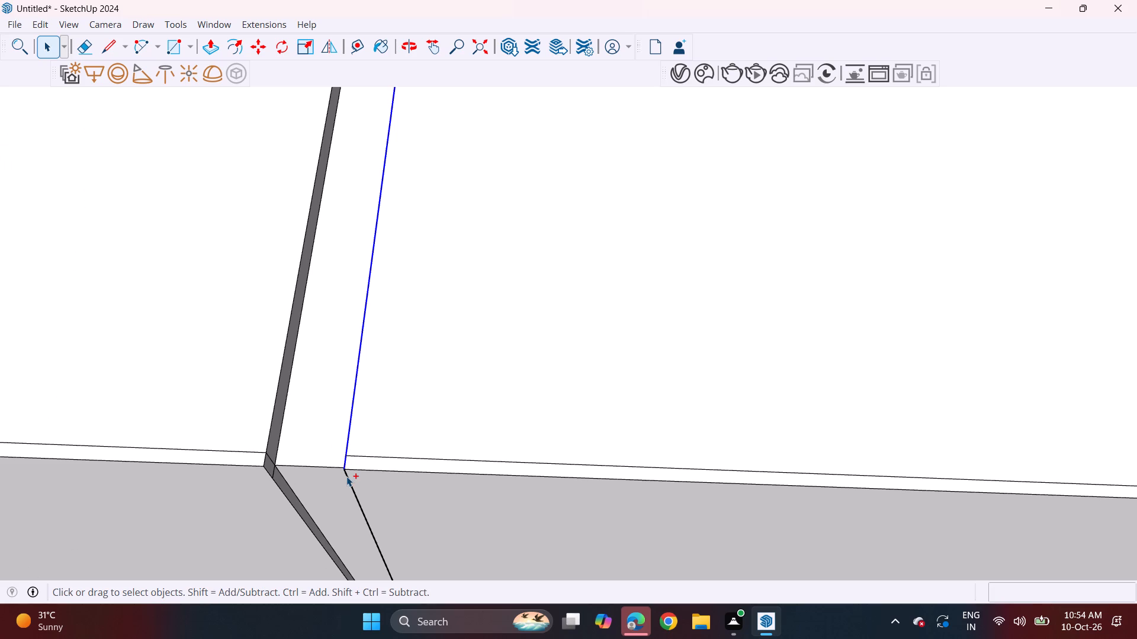
{"action": "left_click", "coordinate": [346, 476], "text": "ctrl"}
{"action": "scroll", "coordinate": [350, 476], "scroll_direction": "down", "scroll_amount": 4, "text": "ctrl"}
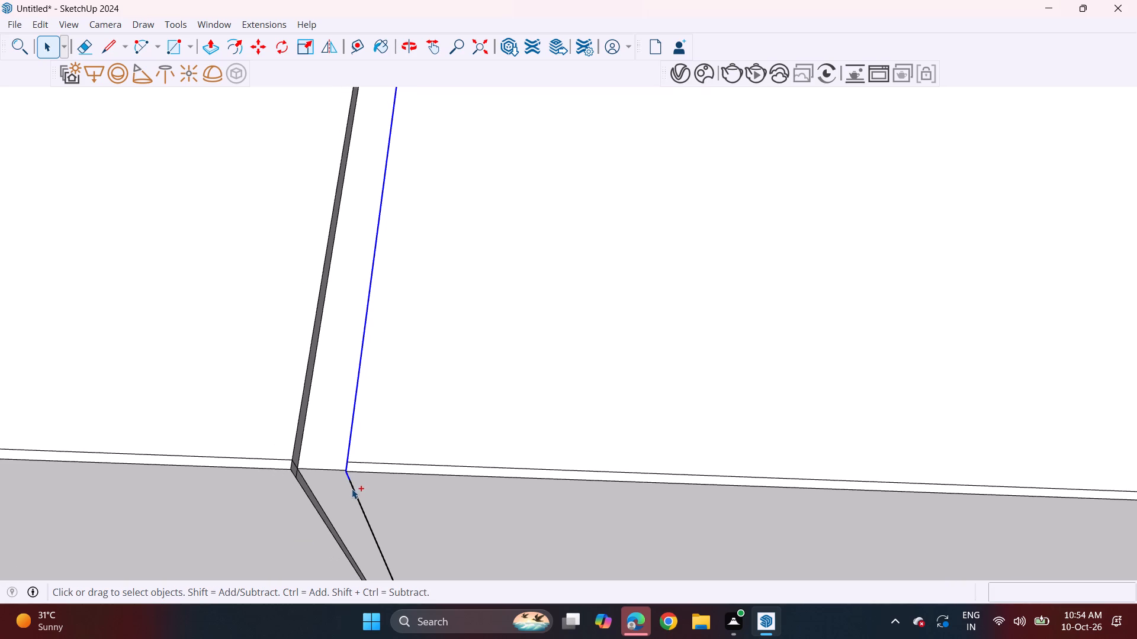
{"action": "left_click", "coordinate": [352, 489], "text": "ctrl"}
{"action": "scroll", "coordinate": [352, 482], "scroll_direction": "down", "scroll_amount": 9}
{"action": "key", "text": "m"}
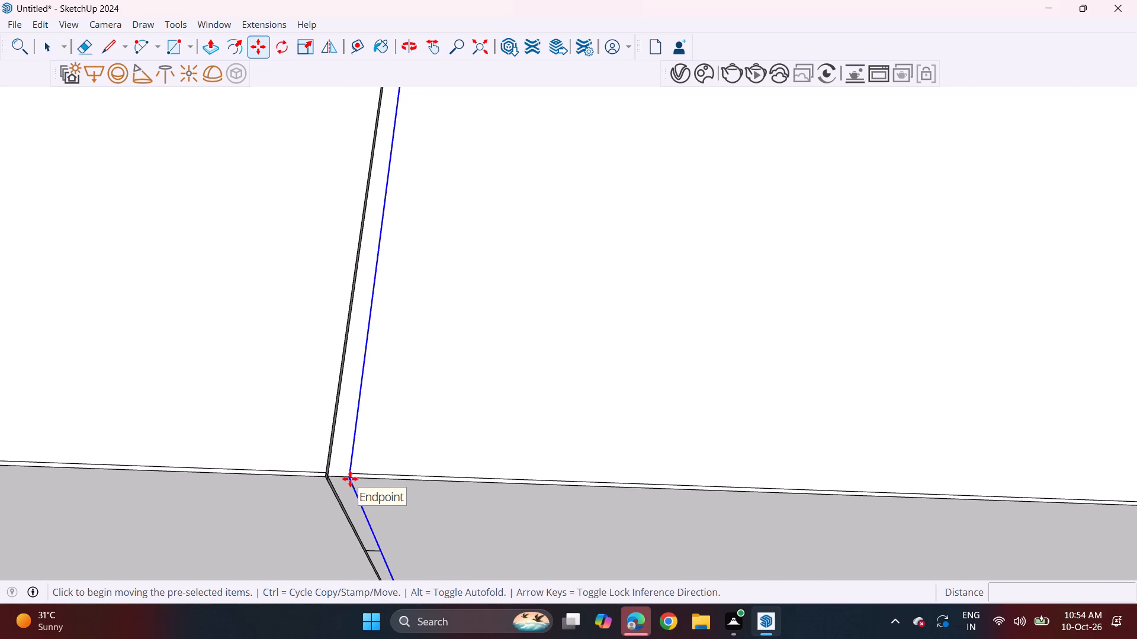
{"action": "left_click", "coordinate": [350, 475]}
{"action": "scroll", "coordinate": [445, 479], "scroll_direction": "down", "scroll_amount": 19}
{"action": "middle_click_drag", "start_coordinate": [545, 461], "coordinate": [286, 338], "text": "shift"}
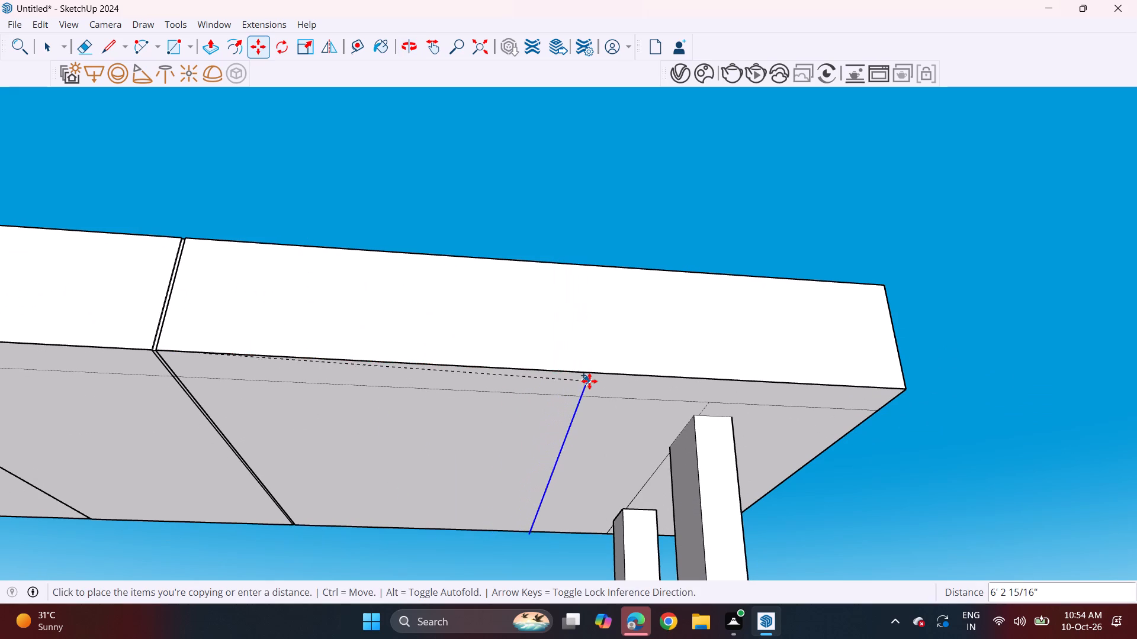
{"action": "left_click", "coordinate": [597, 379]}
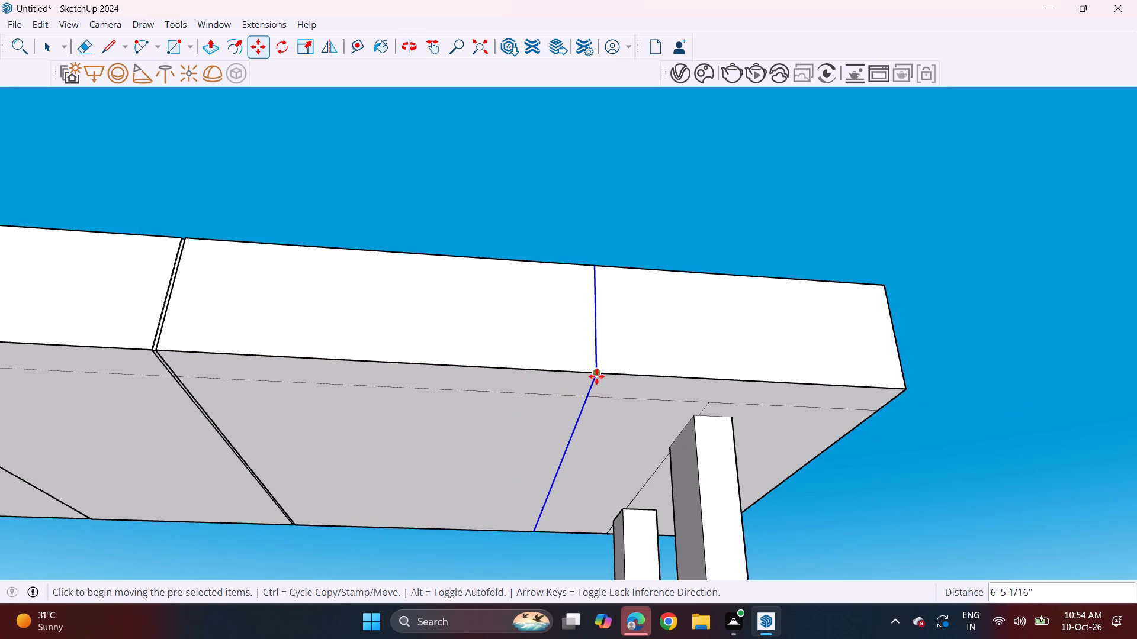
Copy the new divider's edges about 1 5/16" back toward the existing groove, forming a narrow strip.
{"action": "double_click", "coordinate": [596, 376]}
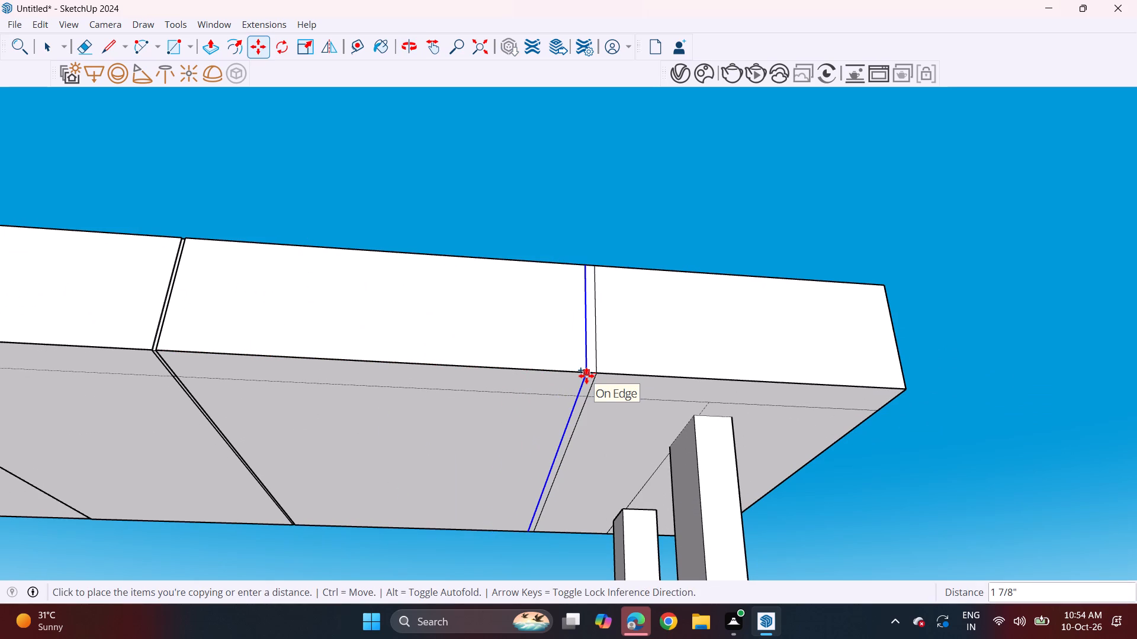
{"action": "scroll", "coordinate": [586, 376], "scroll_direction": "up", "scroll_amount": 10}
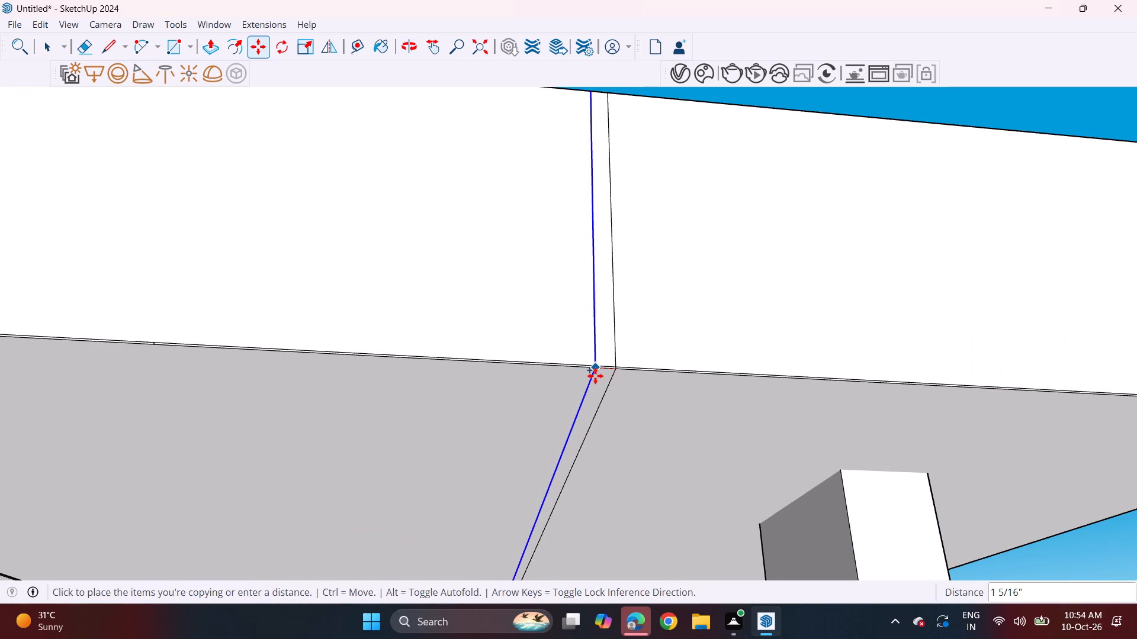
{"action": "left_click", "coordinate": [595, 376]}
{"action": "scroll", "coordinate": [595, 375], "scroll_direction": "down", "scroll_amount": 20}
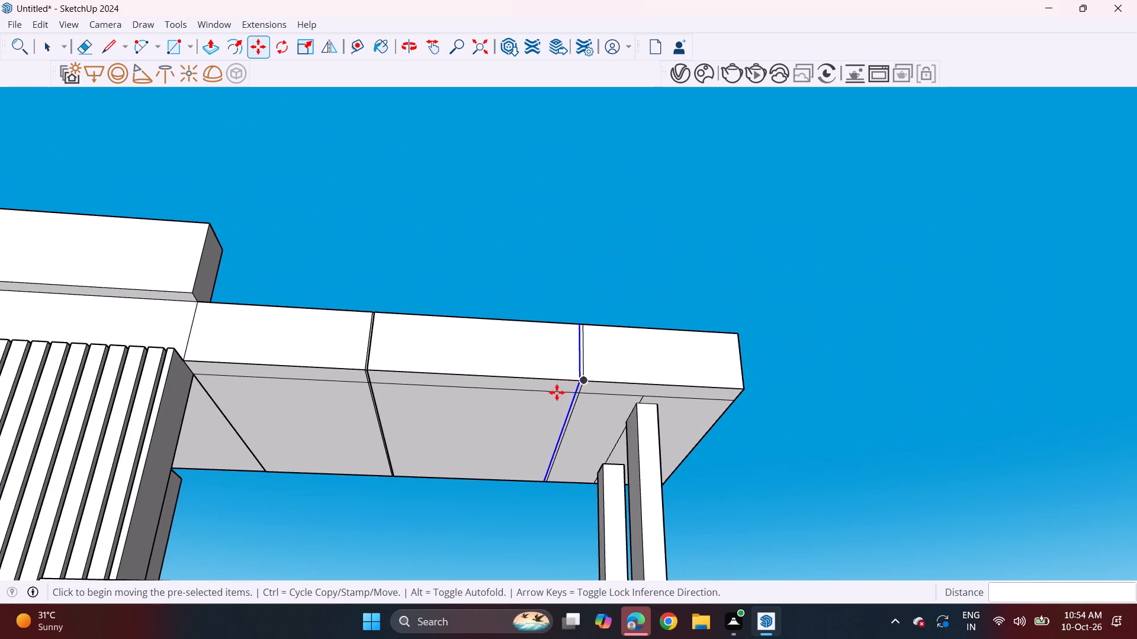
{"action": "middle_click_drag", "start_coordinate": [554, 394], "coordinate": [518, 466]}
{"action": "key", "text": "space"}
Push/Pull the new strip on the slab's front face about 1 13/16" inward and repeat it on the soffit's front segment.
{"action": "key", "text": "p"}
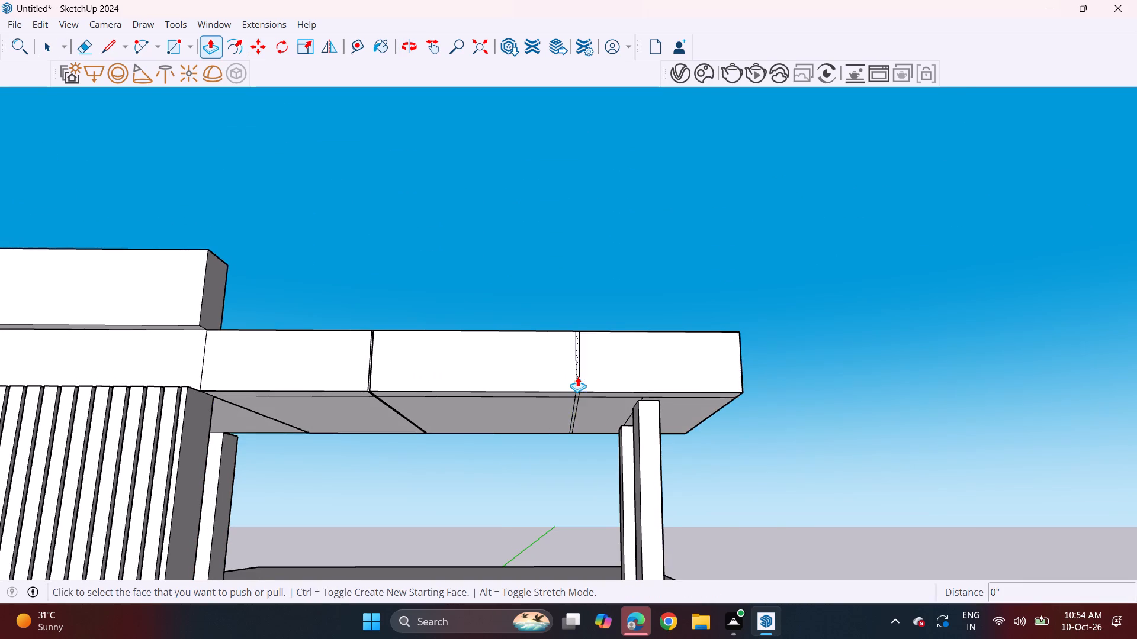
{"action": "scroll", "coordinate": [577, 376], "scroll_direction": "up", "scroll_amount": 9}
{"action": "left_click", "coordinate": [577, 375]}
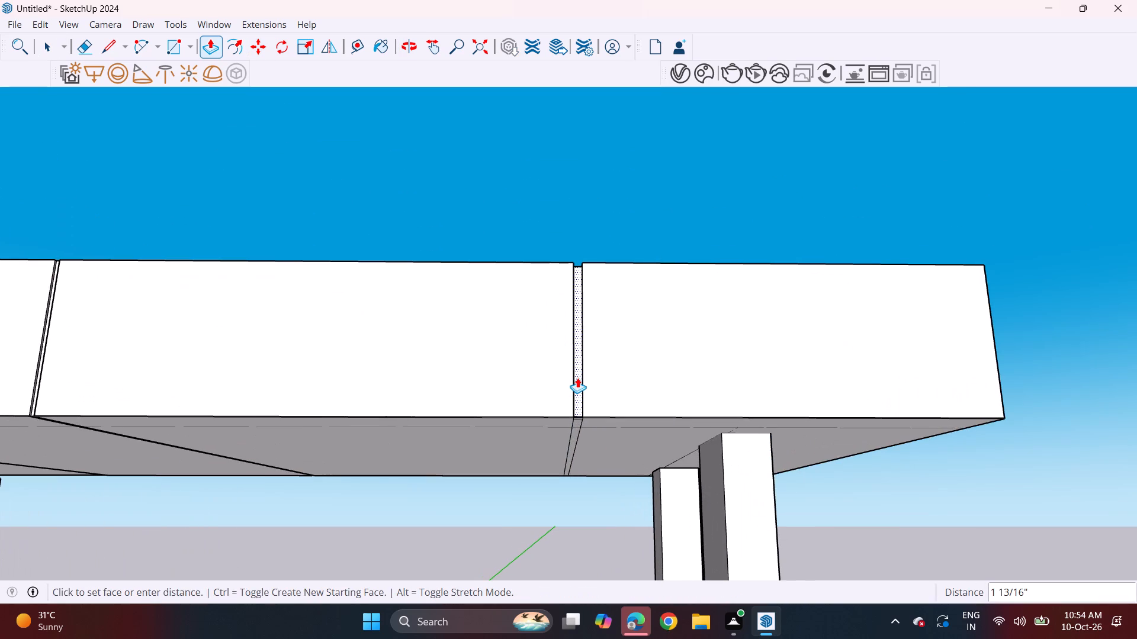
{"action": "left_click", "coordinate": [577, 377]}
{"action": "double_click", "coordinate": [576, 430]}
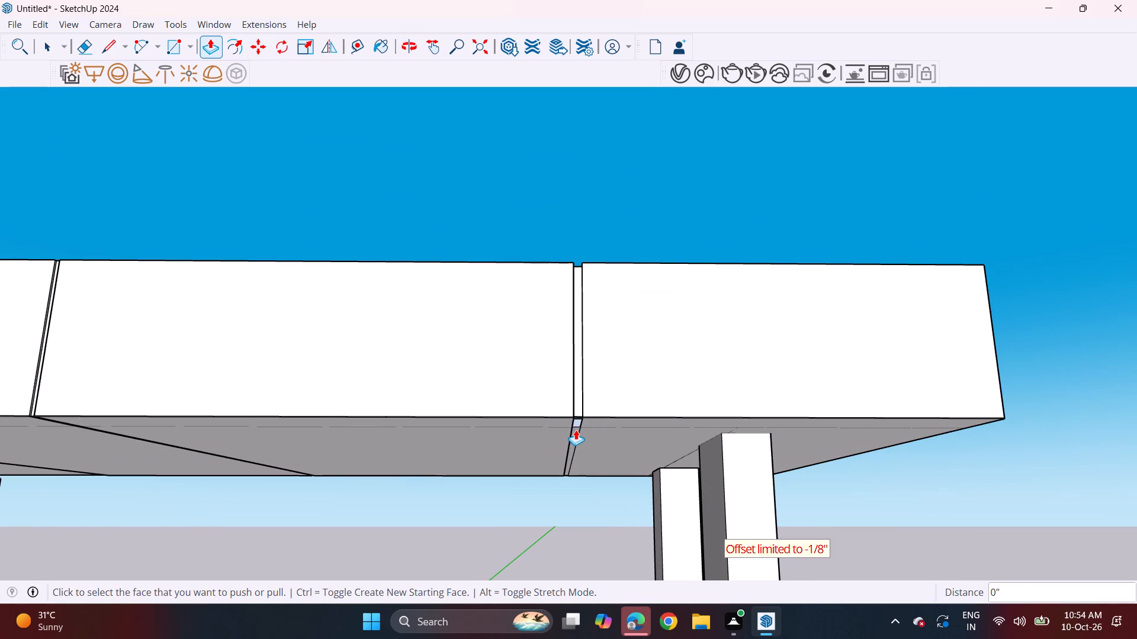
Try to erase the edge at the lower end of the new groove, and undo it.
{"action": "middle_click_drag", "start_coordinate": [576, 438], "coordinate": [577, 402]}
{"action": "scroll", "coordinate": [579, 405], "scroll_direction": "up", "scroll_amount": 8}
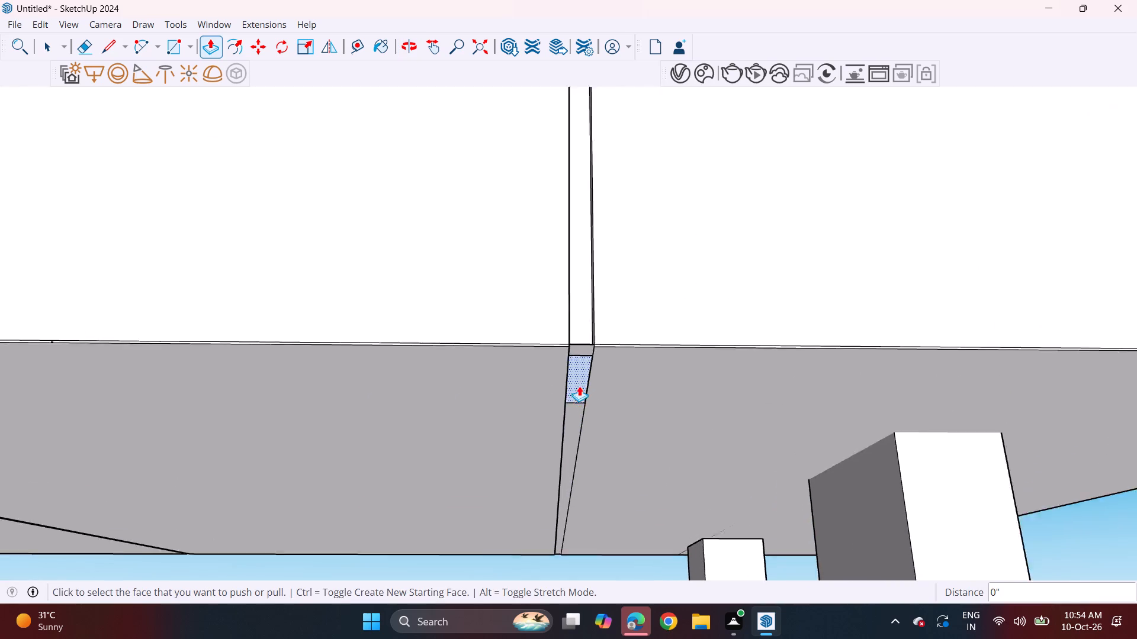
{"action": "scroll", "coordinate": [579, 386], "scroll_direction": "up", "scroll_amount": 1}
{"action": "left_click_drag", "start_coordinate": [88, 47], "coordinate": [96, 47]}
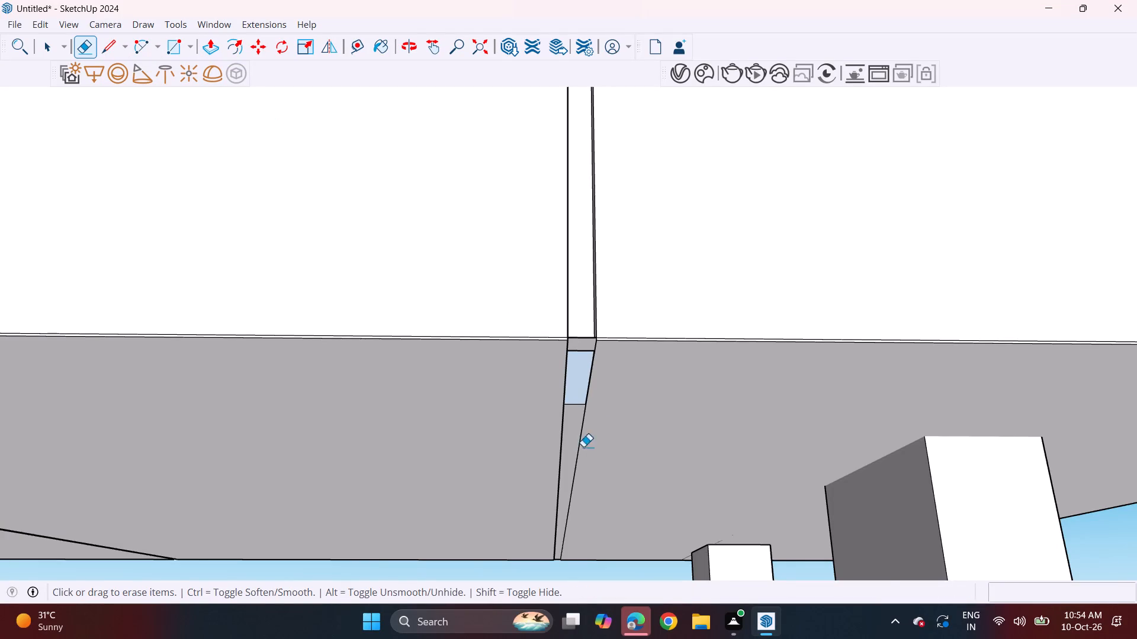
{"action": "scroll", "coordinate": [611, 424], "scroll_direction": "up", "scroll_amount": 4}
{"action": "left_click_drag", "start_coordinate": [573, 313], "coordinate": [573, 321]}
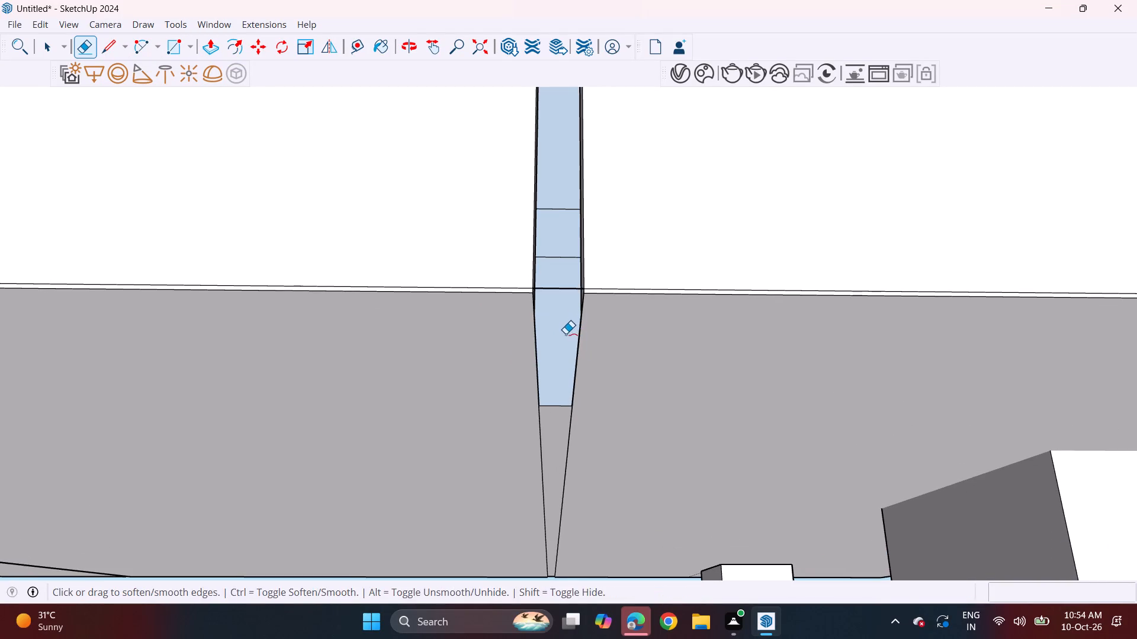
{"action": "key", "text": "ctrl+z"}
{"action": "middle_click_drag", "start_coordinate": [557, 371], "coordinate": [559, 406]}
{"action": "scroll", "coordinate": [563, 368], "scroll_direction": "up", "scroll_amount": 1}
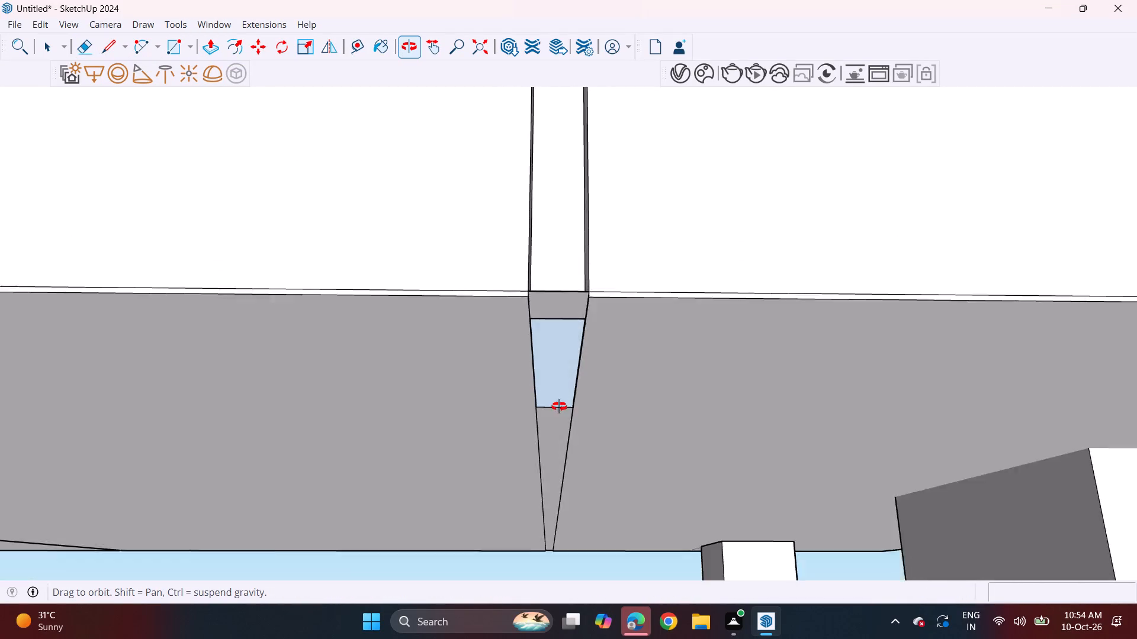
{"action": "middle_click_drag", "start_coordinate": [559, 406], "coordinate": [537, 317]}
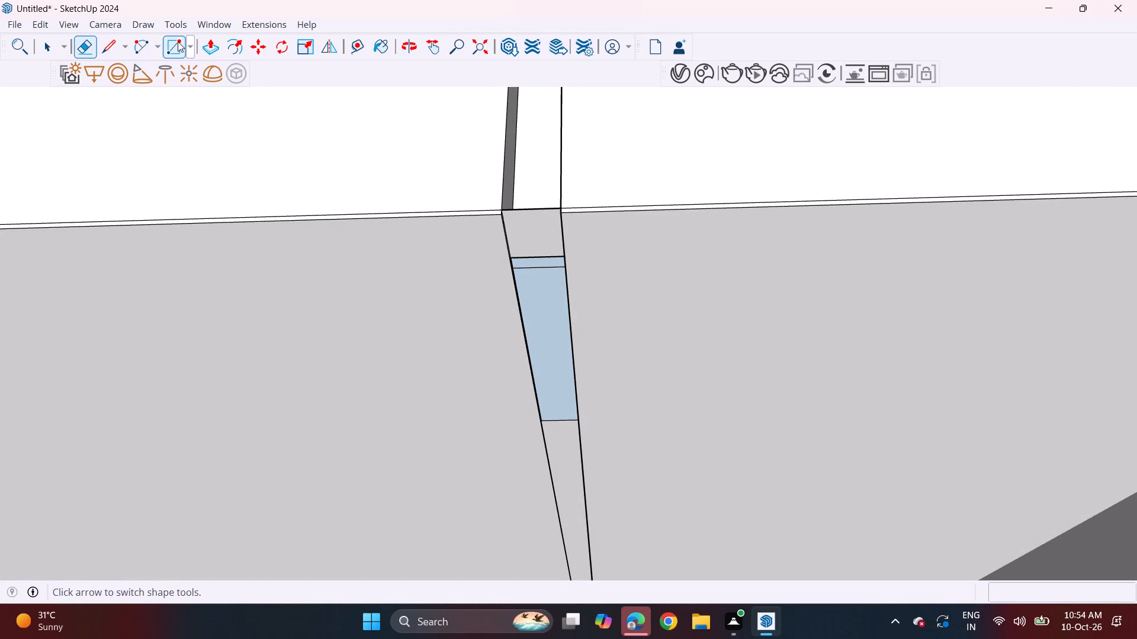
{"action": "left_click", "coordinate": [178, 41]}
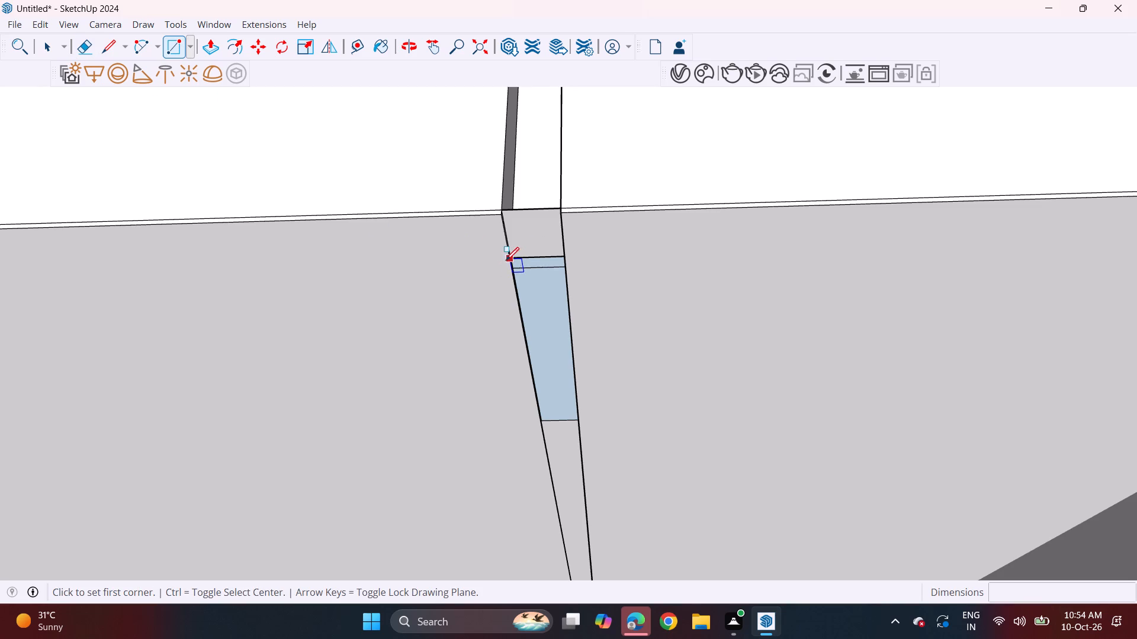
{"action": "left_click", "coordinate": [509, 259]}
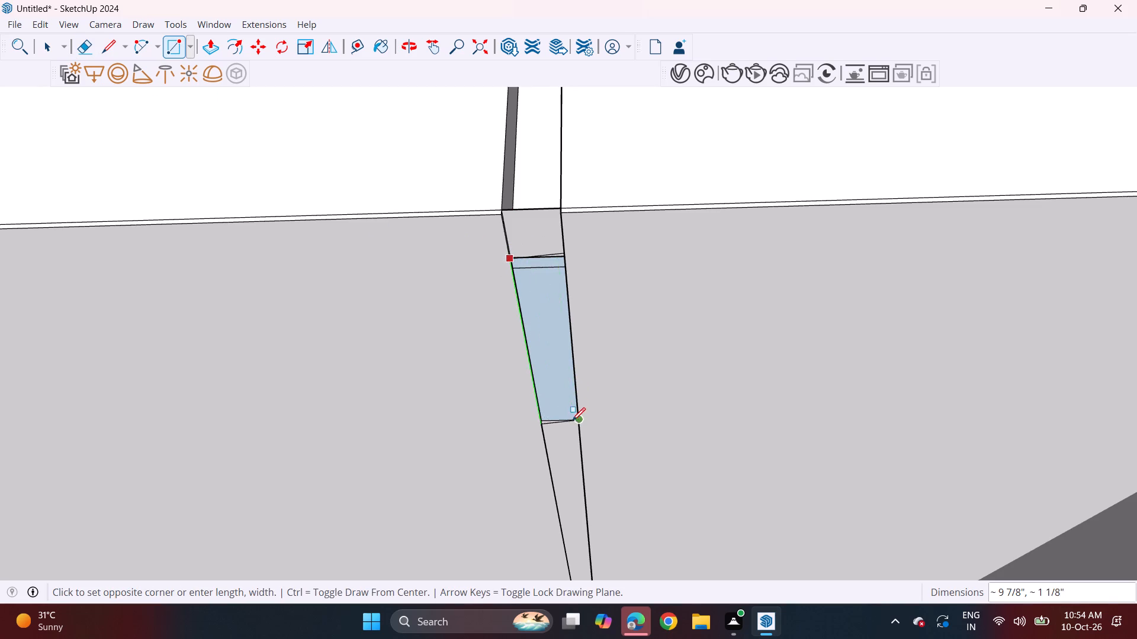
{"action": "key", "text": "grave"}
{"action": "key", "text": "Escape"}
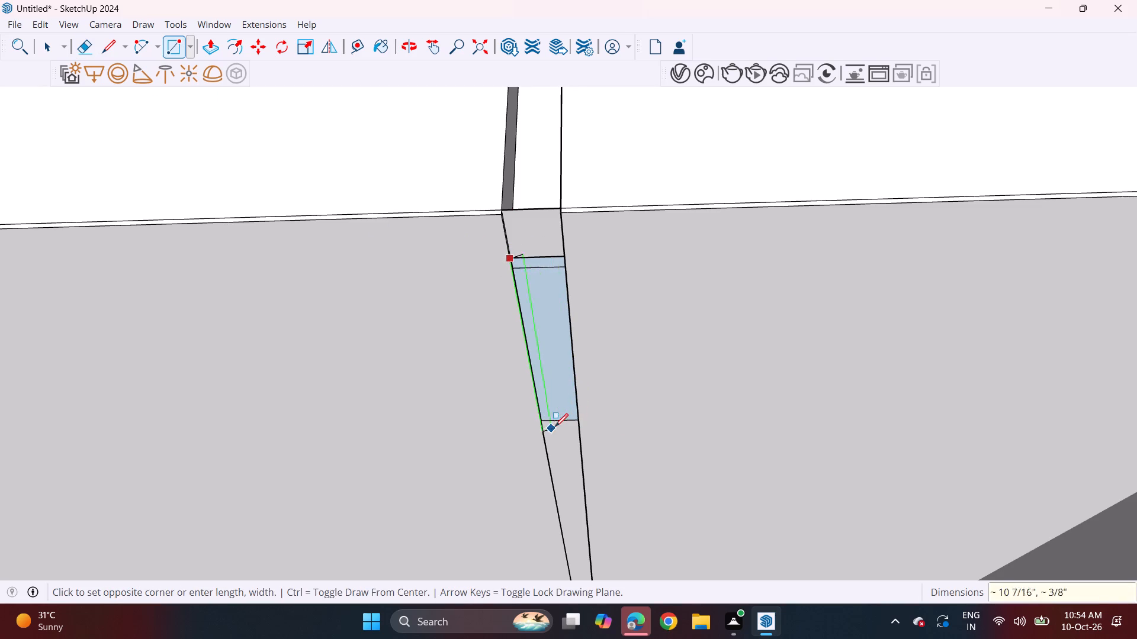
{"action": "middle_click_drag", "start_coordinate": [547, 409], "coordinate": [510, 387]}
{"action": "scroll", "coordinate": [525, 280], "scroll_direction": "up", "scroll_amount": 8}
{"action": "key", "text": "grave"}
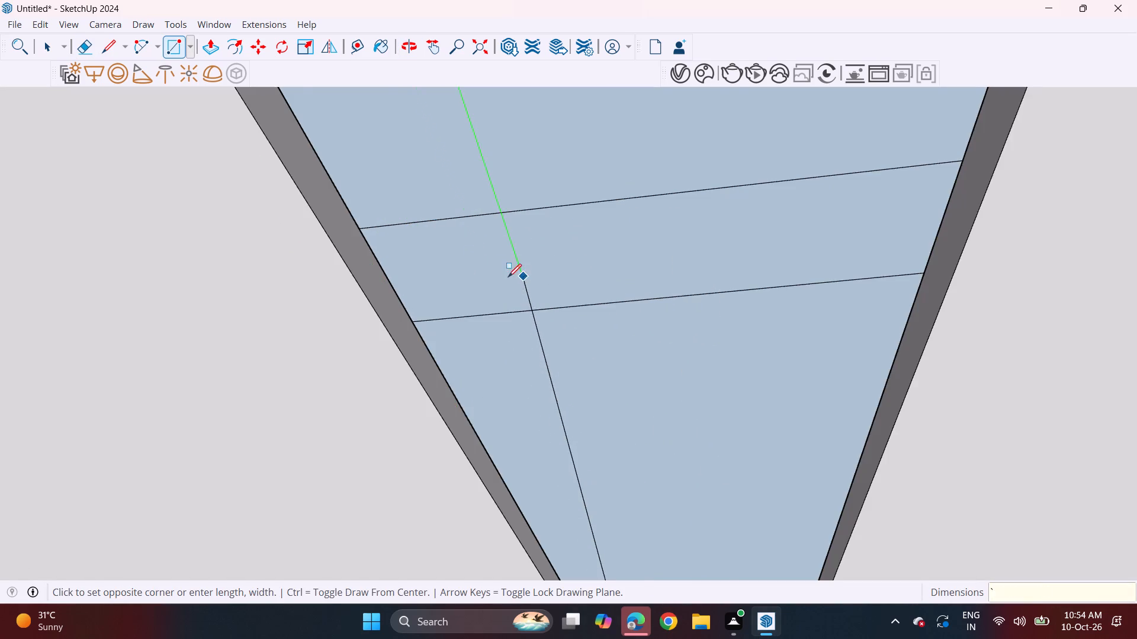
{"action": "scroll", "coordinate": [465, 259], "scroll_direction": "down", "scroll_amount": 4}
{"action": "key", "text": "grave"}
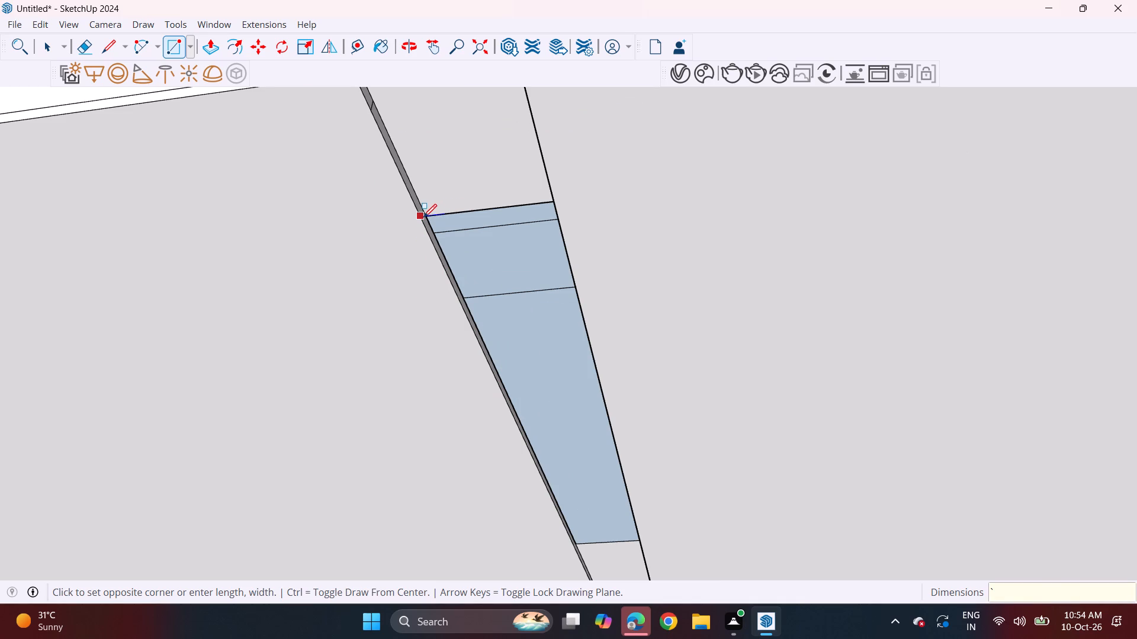
Draw a rectangle over the open area of the new groove on the slab's soffit, from corner to opposite corner.
{"action": "left_click", "coordinate": [163, 47]}
{"action": "left_click", "coordinate": [171, 46]}
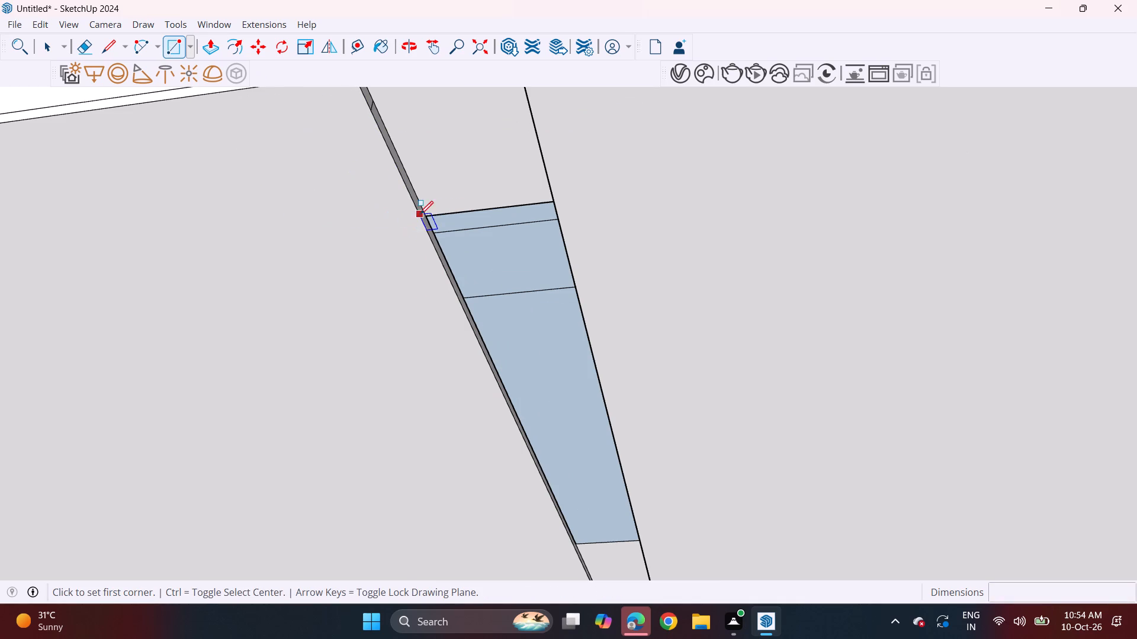
{"action": "left_click", "coordinate": [427, 214]}
{"action": "middle_click_drag", "start_coordinate": [537, 322], "coordinate": [582, 331]}
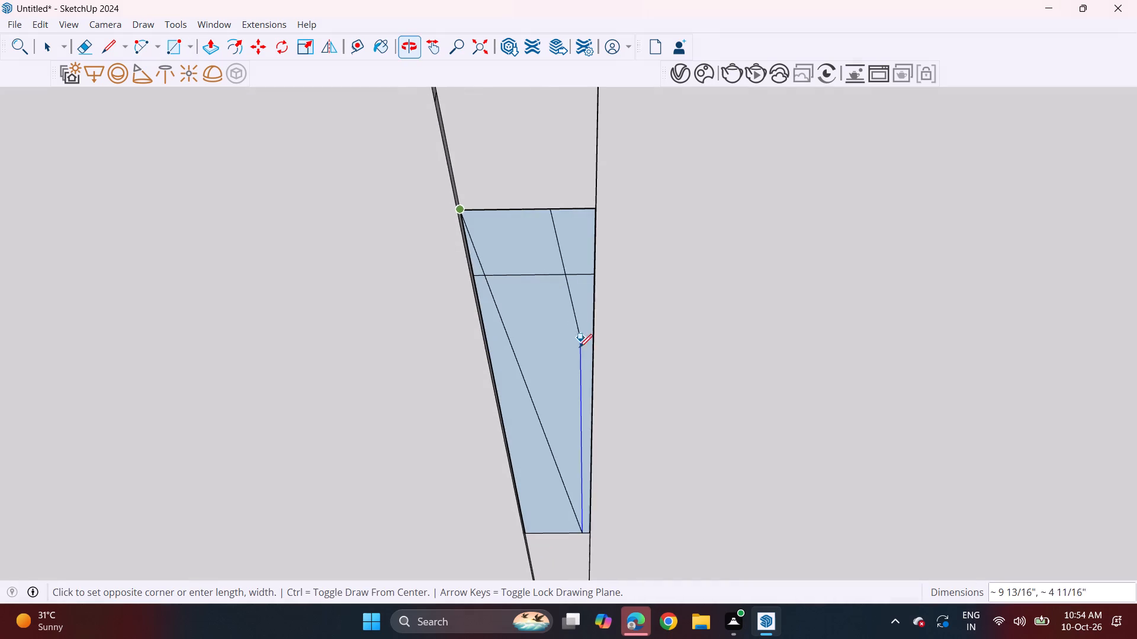
{"action": "middle_click_drag", "start_coordinate": [587, 523], "coordinate": [654, 534]}
{"action": "scroll", "coordinate": [499, 527], "scroll_direction": "up", "scroll_amount": 5}
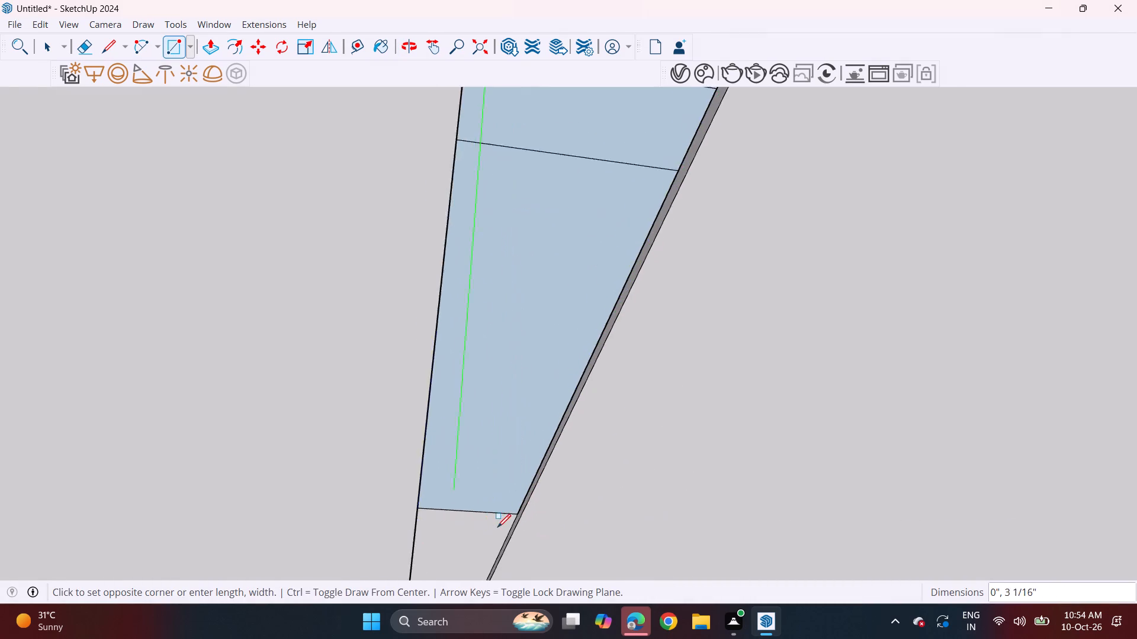
{"action": "scroll", "coordinate": [503, 523], "scroll_direction": "up", "scroll_amount": 8}
{"action": "left_click", "coordinate": [535, 505]}
{"action": "scroll", "coordinate": [534, 503], "scroll_direction": "down", "scroll_amount": 5}
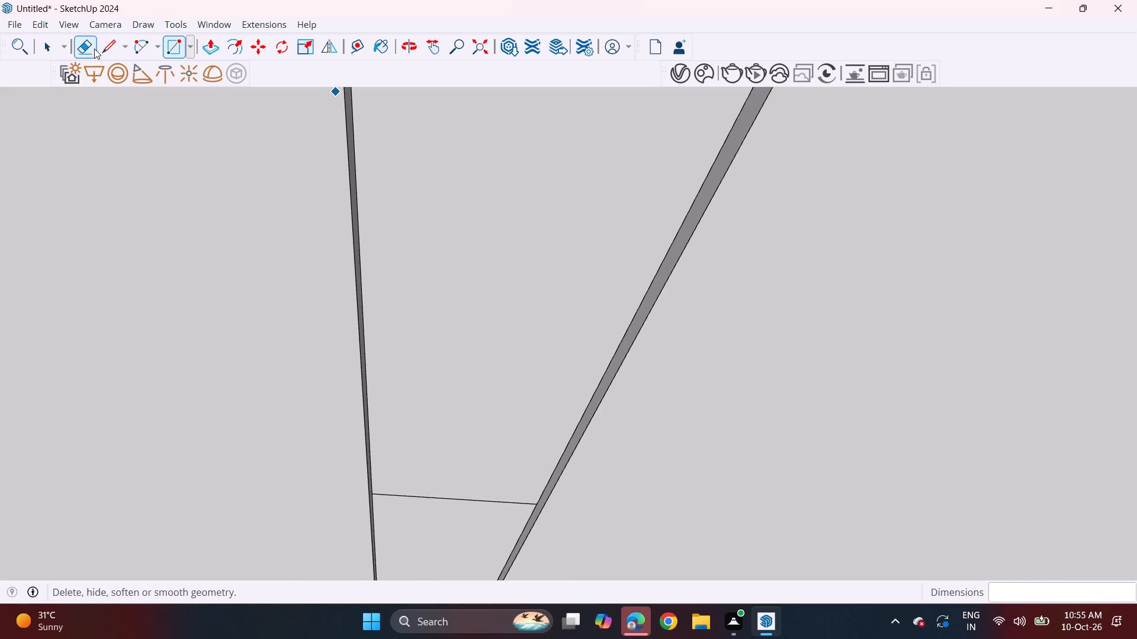
Erase the leftover edges across the new groove on the soffit.
{"action": "left_click", "coordinate": [94, 49]}
{"action": "left_click_drag", "start_coordinate": [460, 495], "coordinate": [457, 502]}
{"action": "left_click", "coordinate": [457, 505]}
{"action": "scroll", "coordinate": [452, 386], "scroll_direction": "down", "scroll_amount": 15}
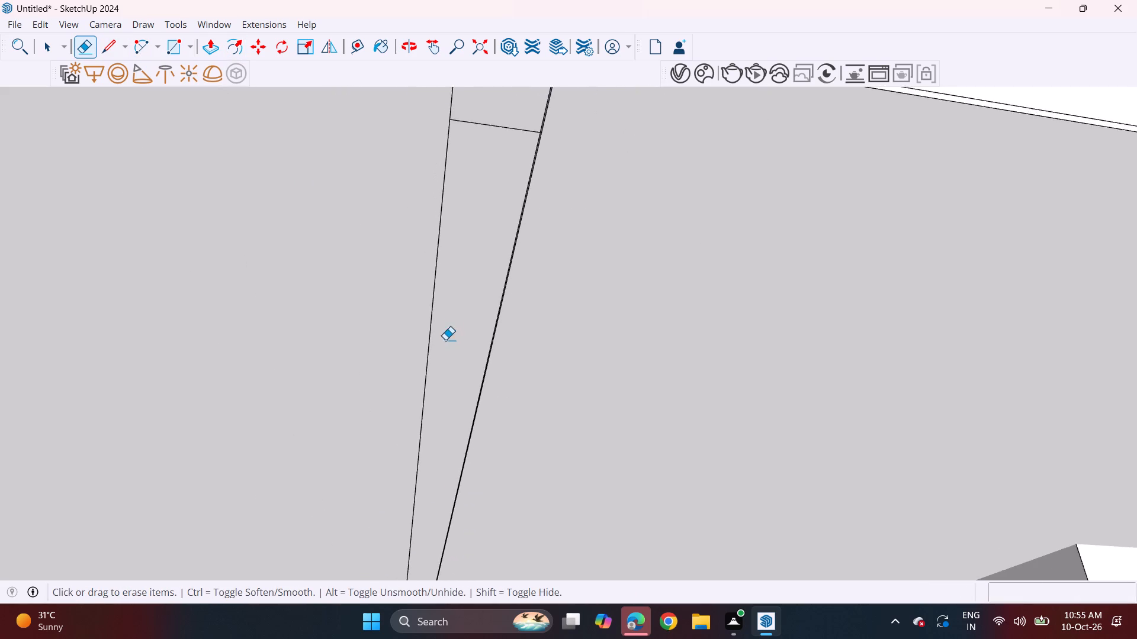
{"action": "scroll", "coordinate": [445, 340], "scroll_direction": "down", "scroll_amount": 3}
{"action": "left_click_drag", "start_coordinate": [494, 187], "coordinate": [487, 209]}
{"action": "middle_click_drag", "start_coordinate": [480, 191], "coordinate": [444, 378]}
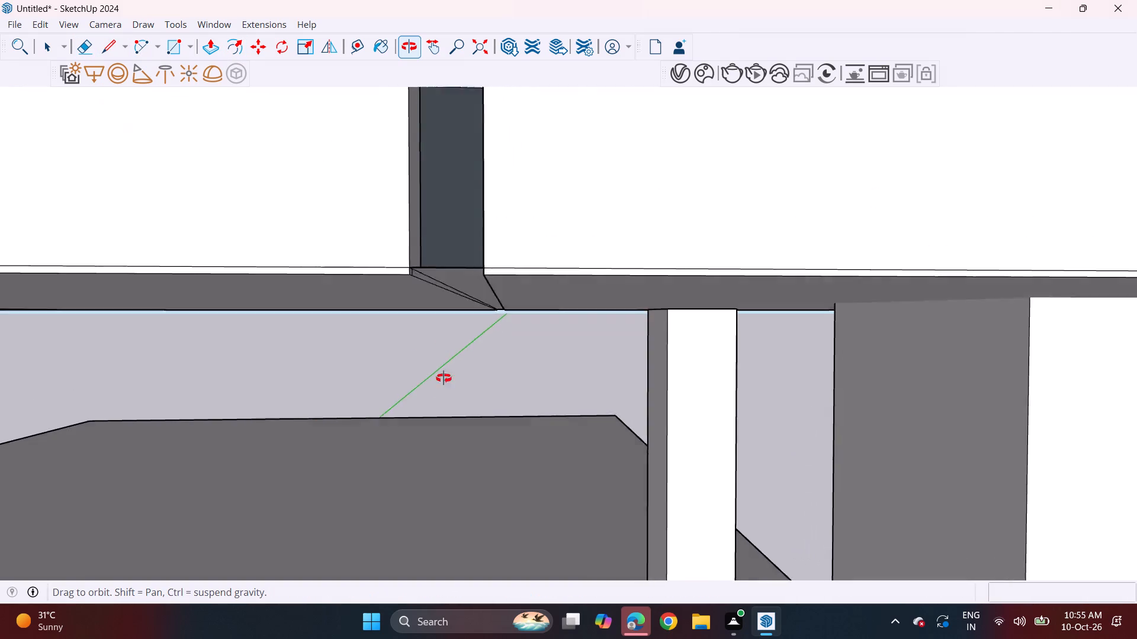
{"action": "middle_click_drag", "start_coordinate": [444, 378], "coordinate": [451, 438]}
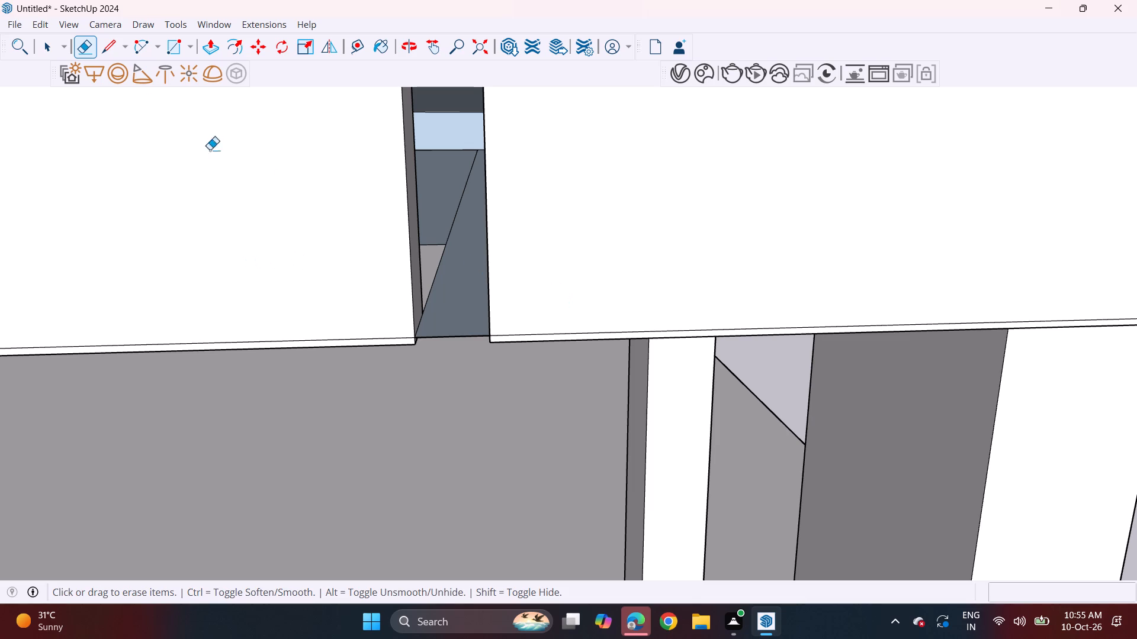
Draw a line across the new groove just above its lower end, closing off a small strip.
{"action": "left_click_drag", "start_coordinate": [107, 39], "coordinate": [113, 49]}
{"action": "middle_click_drag", "start_coordinate": [445, 279], "coordinate": [453, 353]}
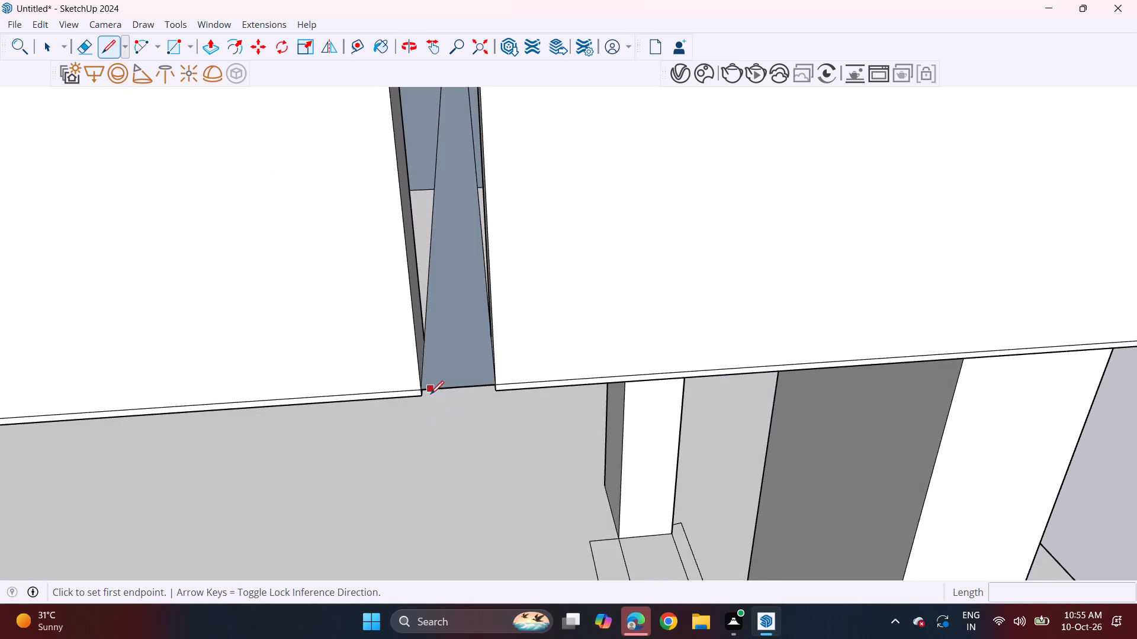
{"action": "scroll", "coordinate": [428, 387], "scroll_direction": "up", "scroll_amount": 2}
{"action": "left_click", "coordinate": [424, 373]}
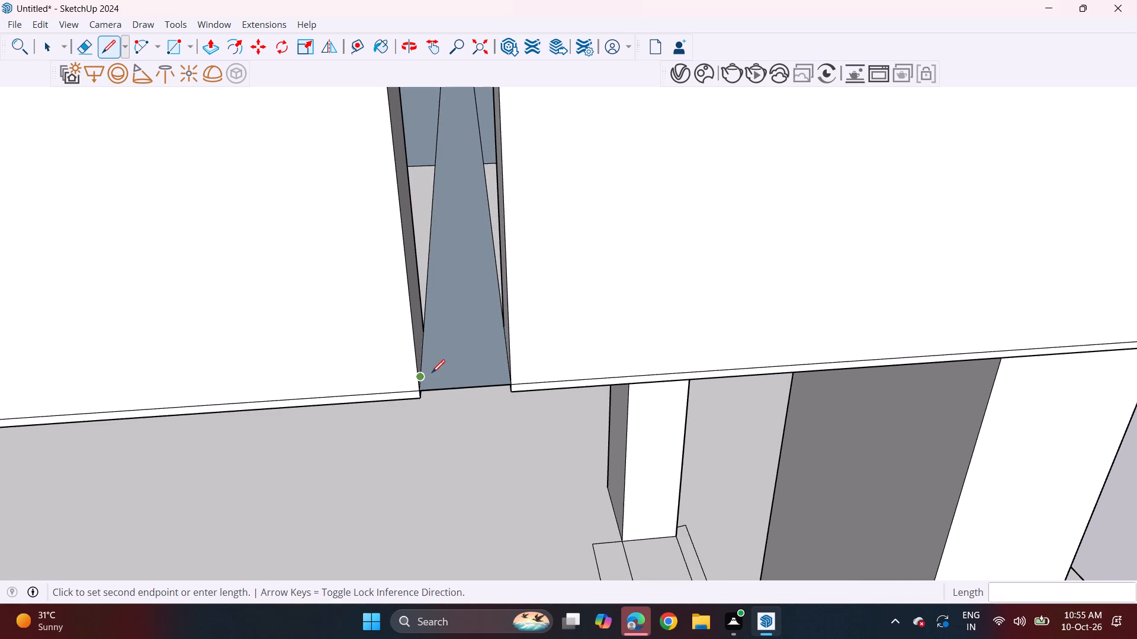
{"action": "middle_click_drag", "start_coordinate": [515, 373], "coordinate": [573, 402]}
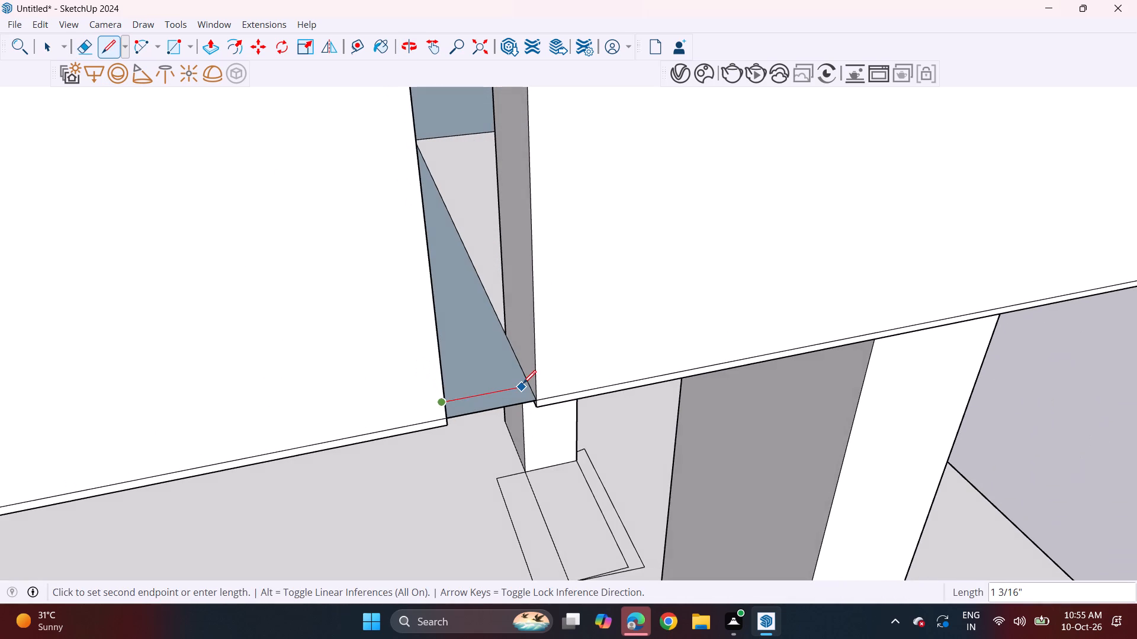
{"action": "left_click", "coordinate": [528, 382]}
{"action": "middle_click_drag", "start_coordinate": [497, 392], "coordinate": [466, 375]}
Push/Pull the small strip at the groove's lower end about 1' 11 1/16" up to the slab's top edge.
{"action": "key", "text": "space"}
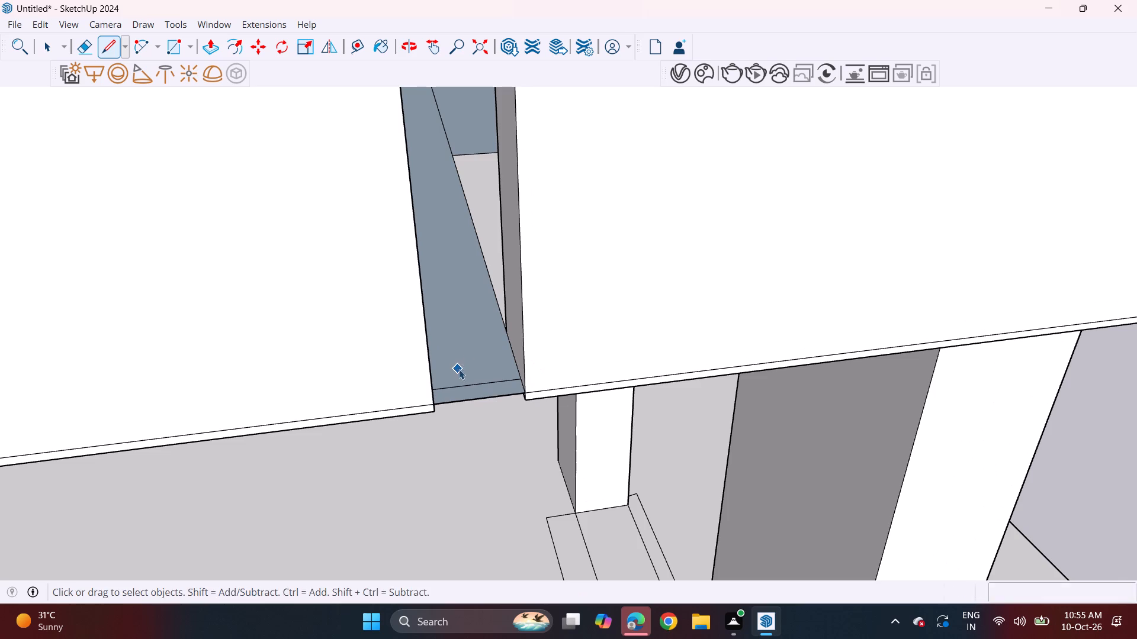
{"action": "key", "text": "p"}
{"action": "left_click", "coordinate": [497, 390]}
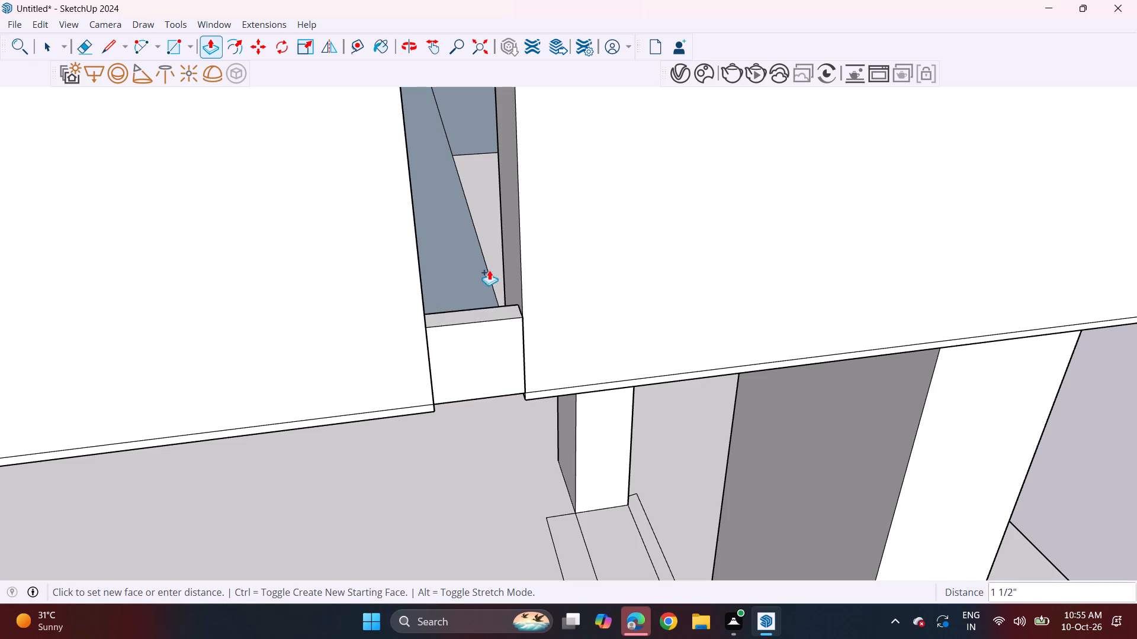
{"action": "middle_click_drag", "start_coordinate": [480, 222], "coordinate": [439, 127]}
{"action": "scroll", "coordinate": [439, 123], "scroll_direction": "down", "scroll_amount": 5}
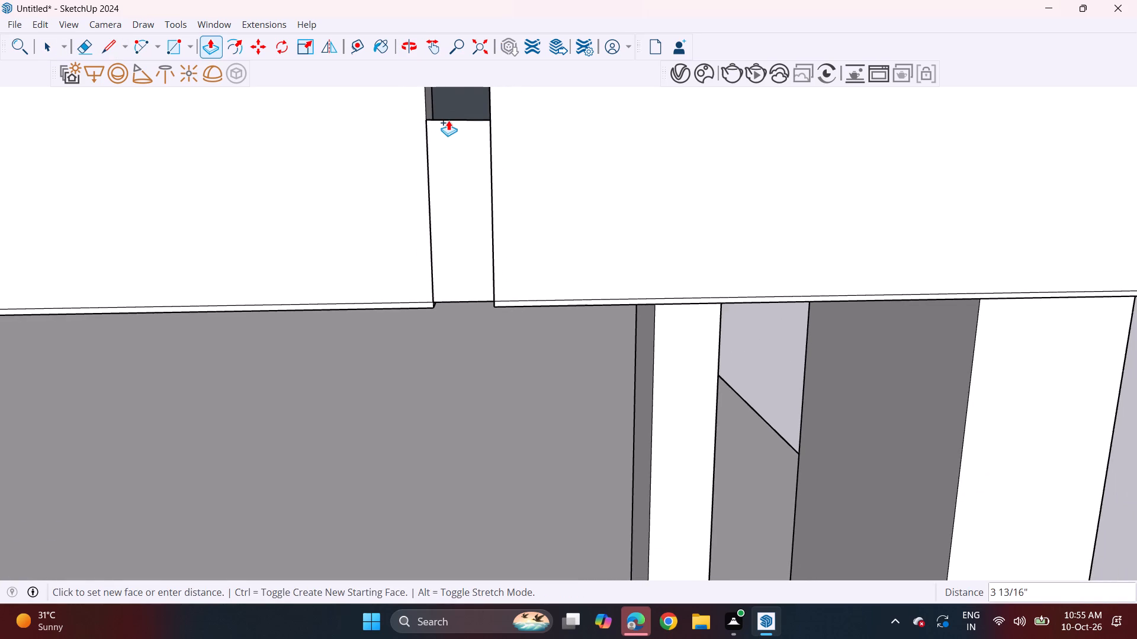
{"action": "middle_click_drag", "start_coordinate": [448, 119], "coordinate": [441, 263], "text": "shift"}
{"action": "scroll", "coordinate": [431, 181], "scroll_direction": "down", "scroll_amount": 12}
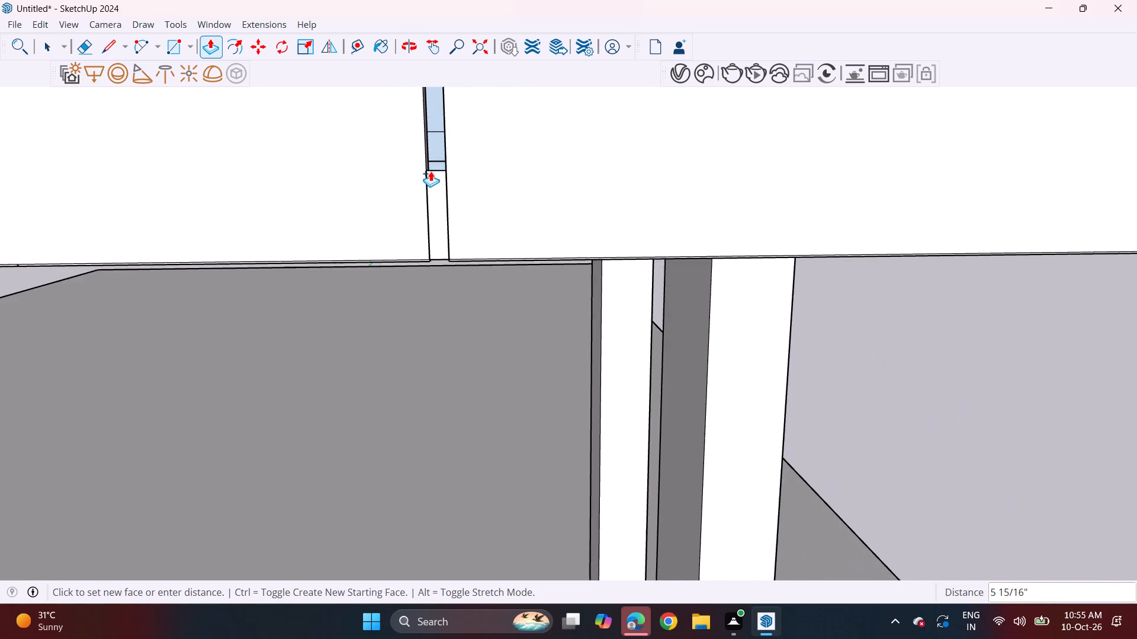
{"action": "scroll", "coordinate": [431, 171], "scroll_direction": "down", "scroll_amount": 13}
{"action": "middle_click_drag", "start_coordinate": [433, 146], "coordinate": [454, 259]}
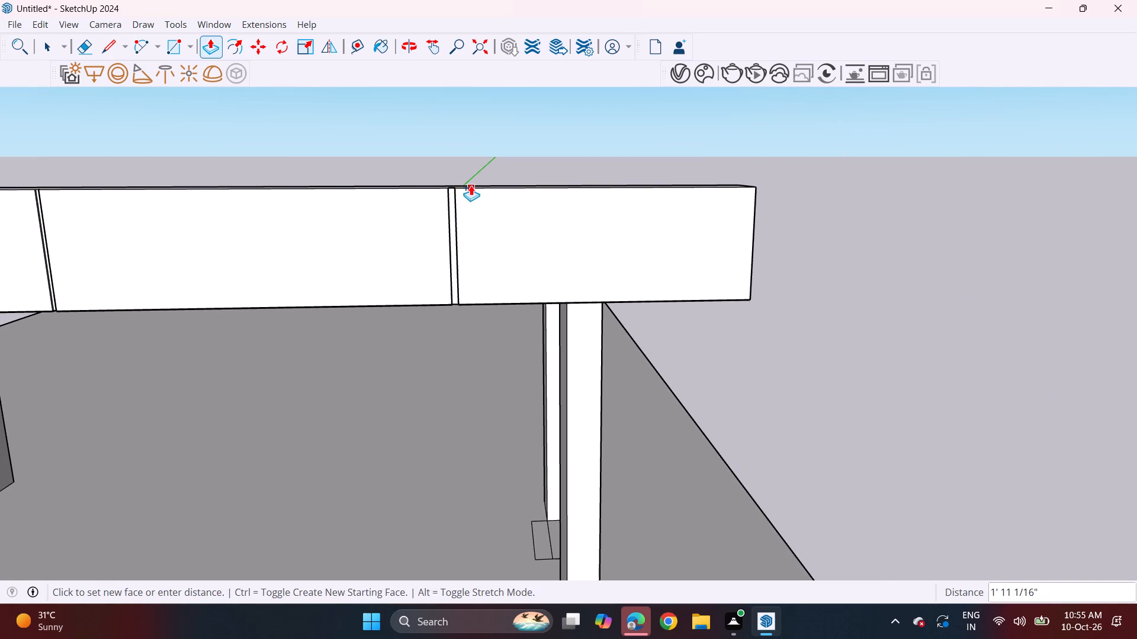
{"action": "left_click", "coordinate": [471, 185]}
Push/Pull the new groove's soffit strip about 3/8" into the slab.
{"action": "middle_click_drag", "start_coordinate": [459, 225], "coordinate": [460, 262]}
{"action": "scroll", "coordinate": [445, 316], "scroll_direction": "up", "scroll_amount": 10}
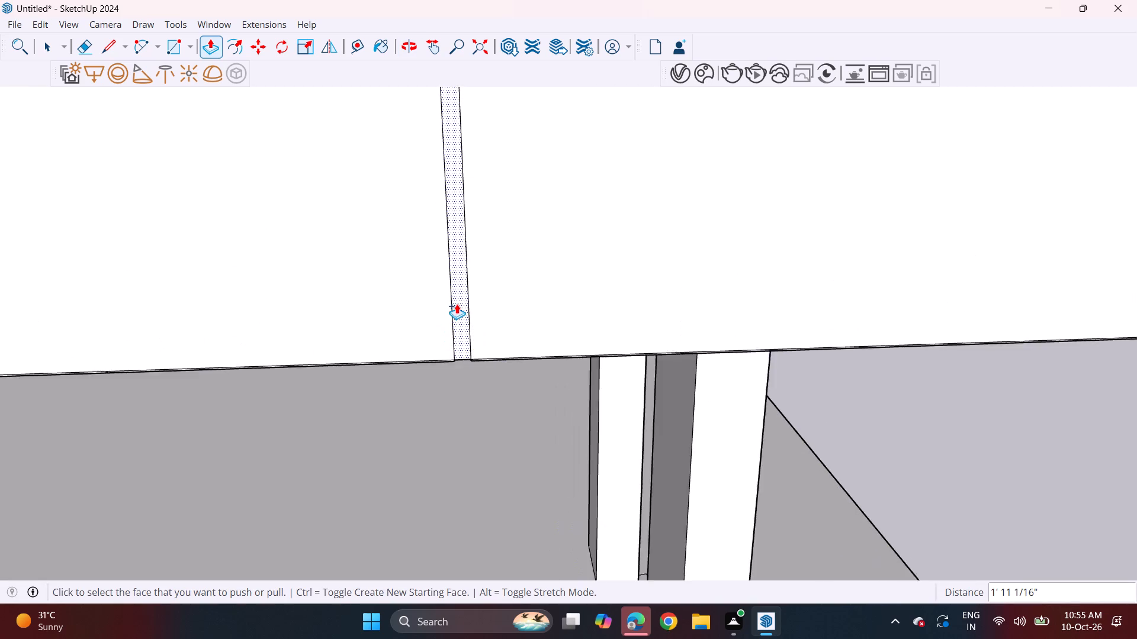
{"action": "scroll", "coordinate": [462, 308], "scroll_direction": "up", "scroll_amount": 4}
{"action": "double_click", "coordinate": [466, 318]}
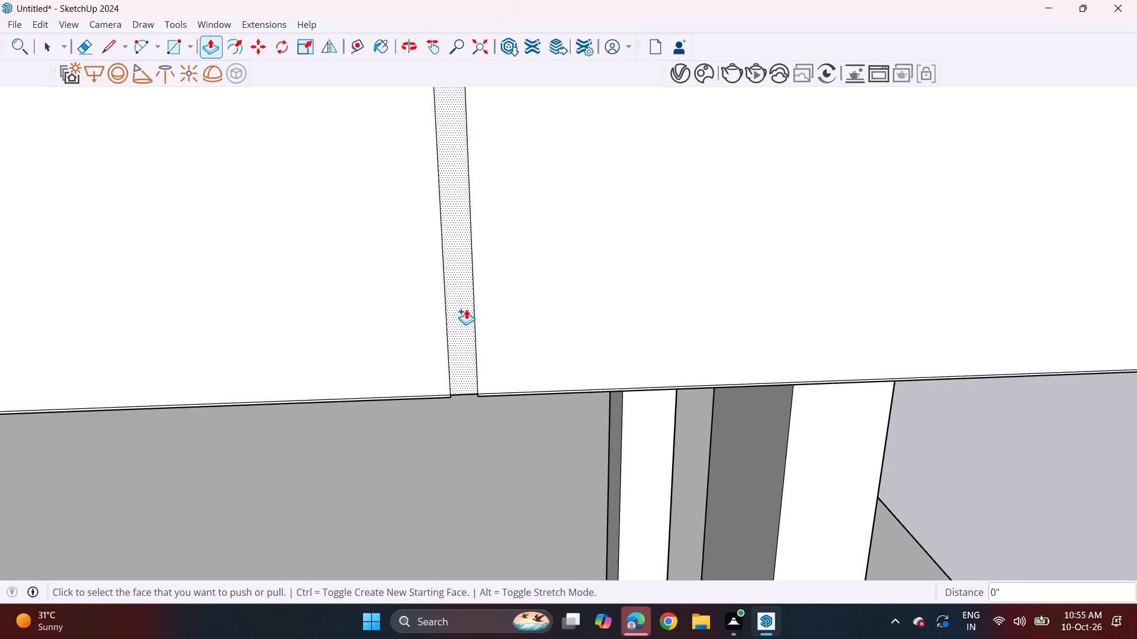
{"action": "middle_click_drag", "start_coordinate": [467, 319], "coordinate": [481, 543]}
{"action": "scroll", "coordinate": [431, 401], "scroll_direction": "down", "scroll_amount": 4}
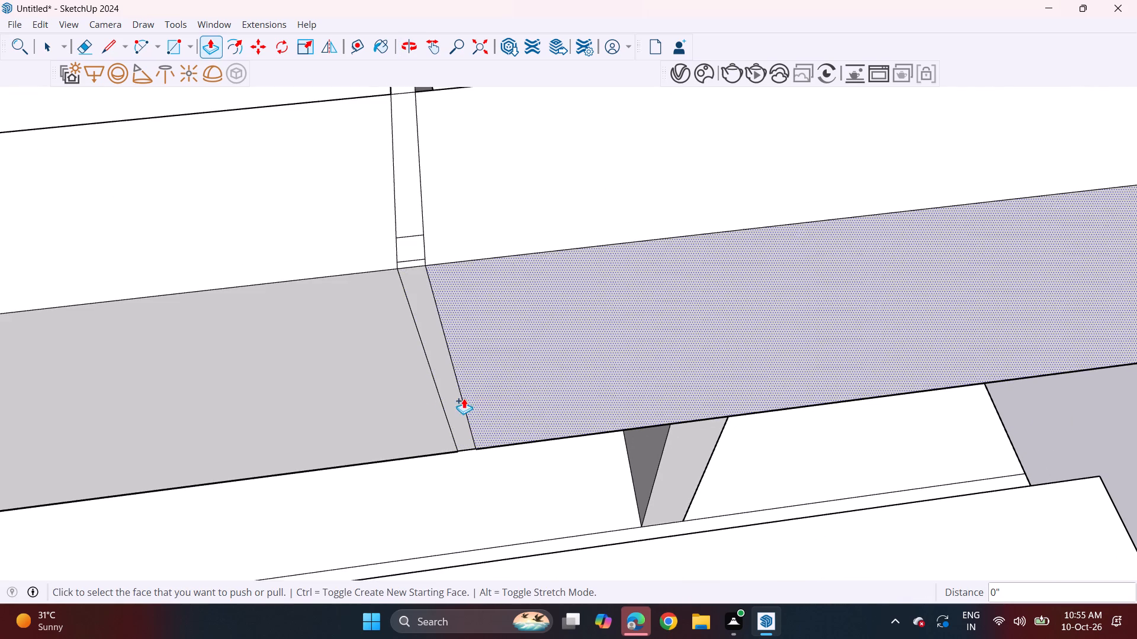
{"action": "left_click", "coordinate": [460, 411]}
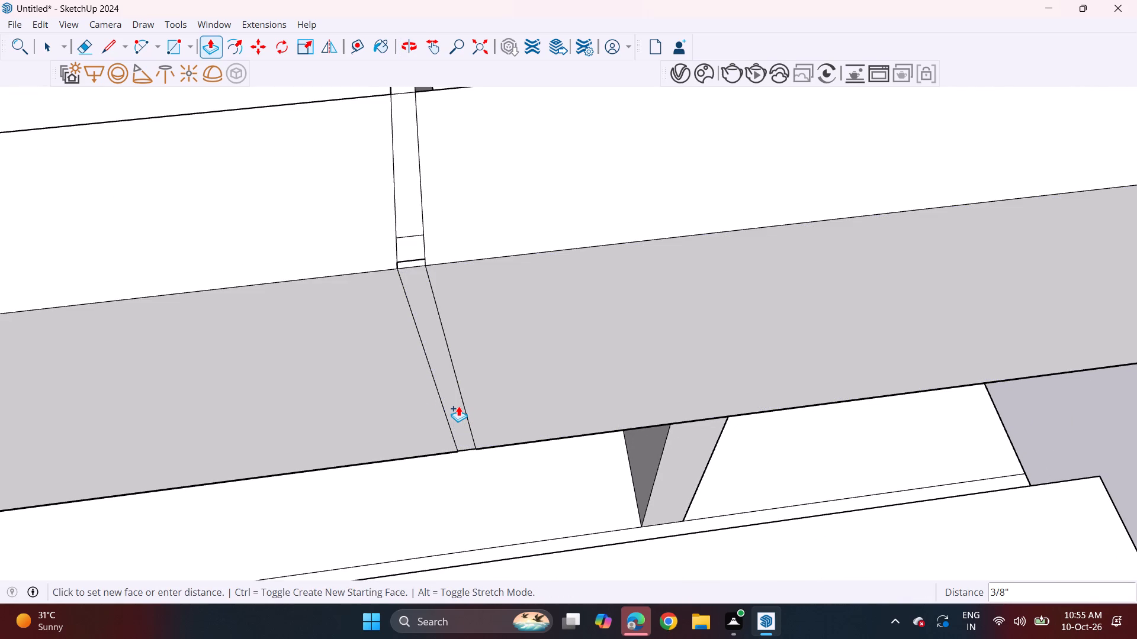
{"action": "left_click", "coordinate": [458, 406]}
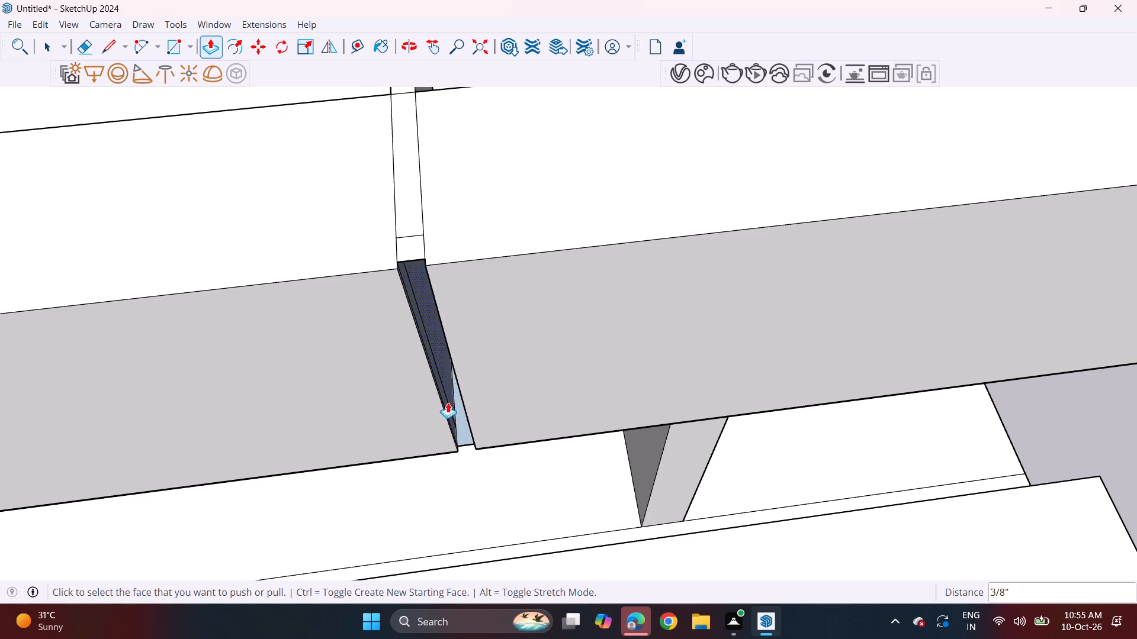
Push/Pull the face at the top of the front groove about 1' 11 1/16" down to the slab's lower edge.
{"action": "middle_click_drag", "start_coordinate": [411, 281], "coordinate": [410, 109]}
{"action": "middle_click_drag", "start_coordinate": [423, 109], "coordinate": [388, 12]}
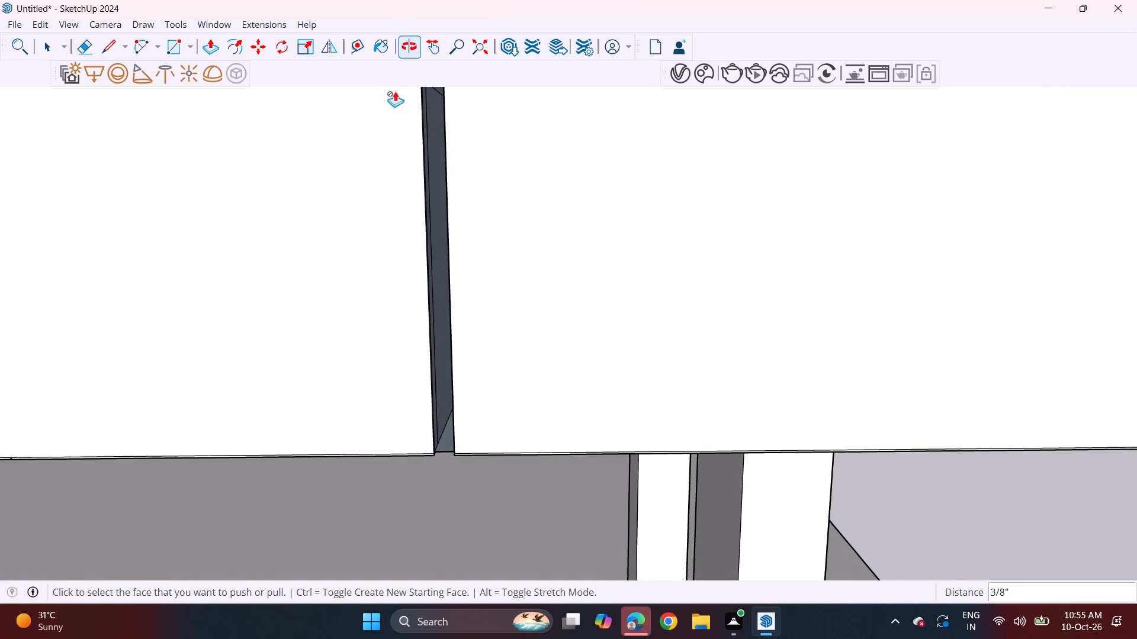
{"action": "middle_click_drag", "start_coordinate": [427, 191], "coordinate": [426, 322], "text": "shift"}
{"action": "middle_click_drag", "start_coordinate": [420, 325], "coordinate": [431, 209]}
{"action": "scroll", "coordinate": [420, 290], "scroll_direction": "up", "scroll_amount": 1}
{"action": "left_click", "coordinate": [451, 152]}
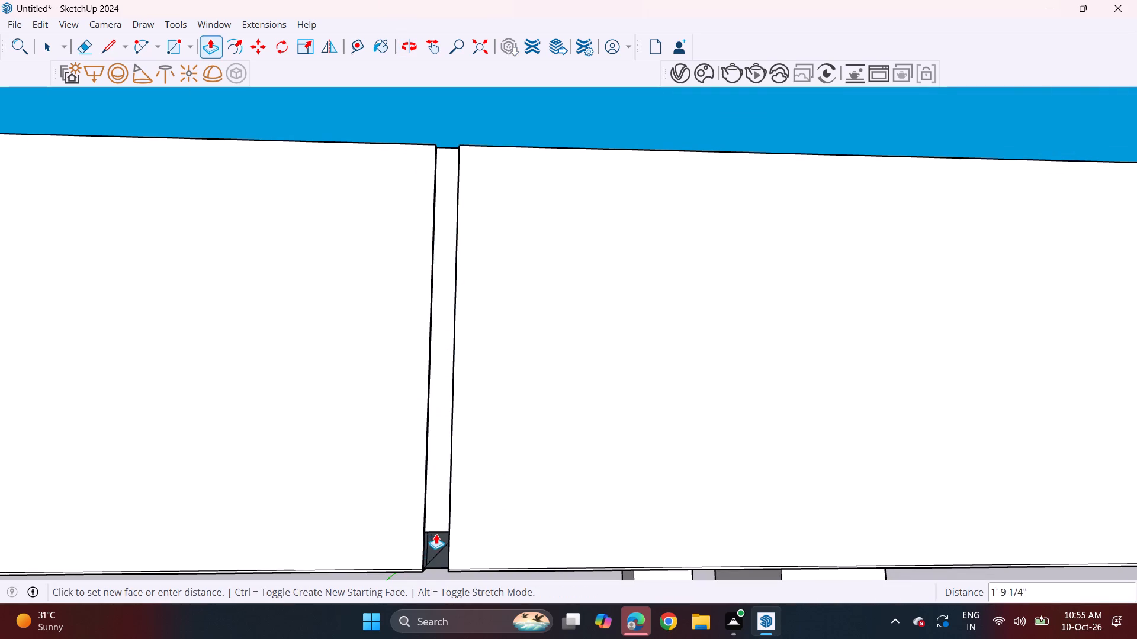
{"action": "left_click", "coordinate": [430, 568]}
Inspect the grooved roof slab from the front and below, and check the whole elevation.
{"action": "scroll", "coordinate": [474, 396], "scroll_direction": "down", "scroll_amount": 7}
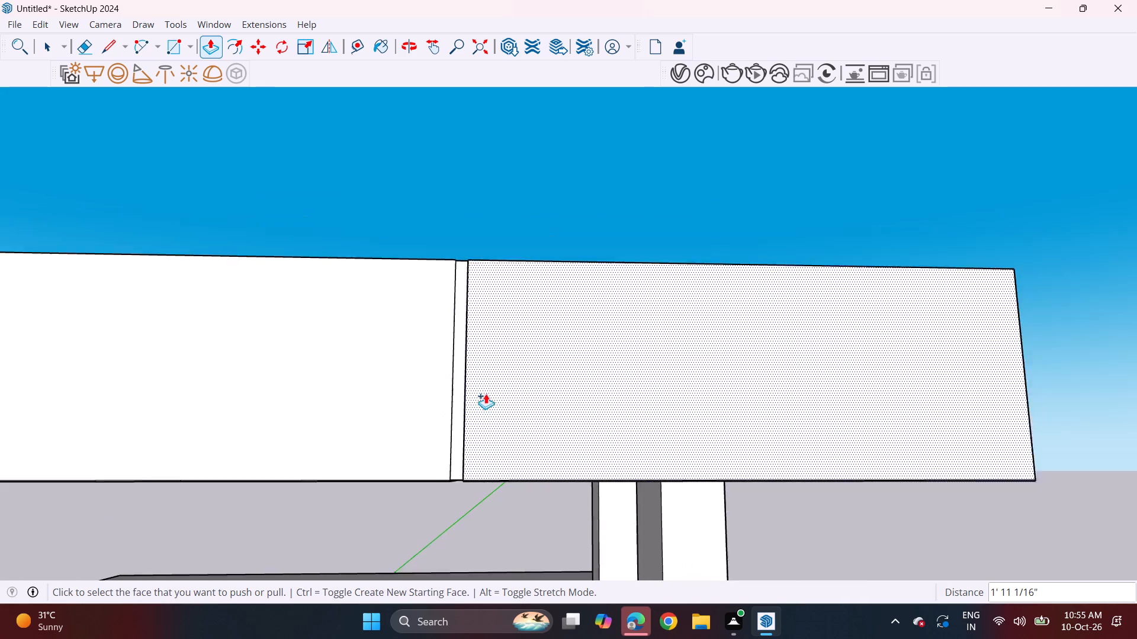
{"action": "scroll", "coordinate": [486, 393], "scroll_direction": "down", "scroll_amount": 18}
{"action": "middle_click_drag", "start_coordinate": [429, 421], "coordinate": [455, 386]}
{"action": "scroll", "coordinate": [445, 385], "scroll_direction": "down", "scroll_amount": 3}
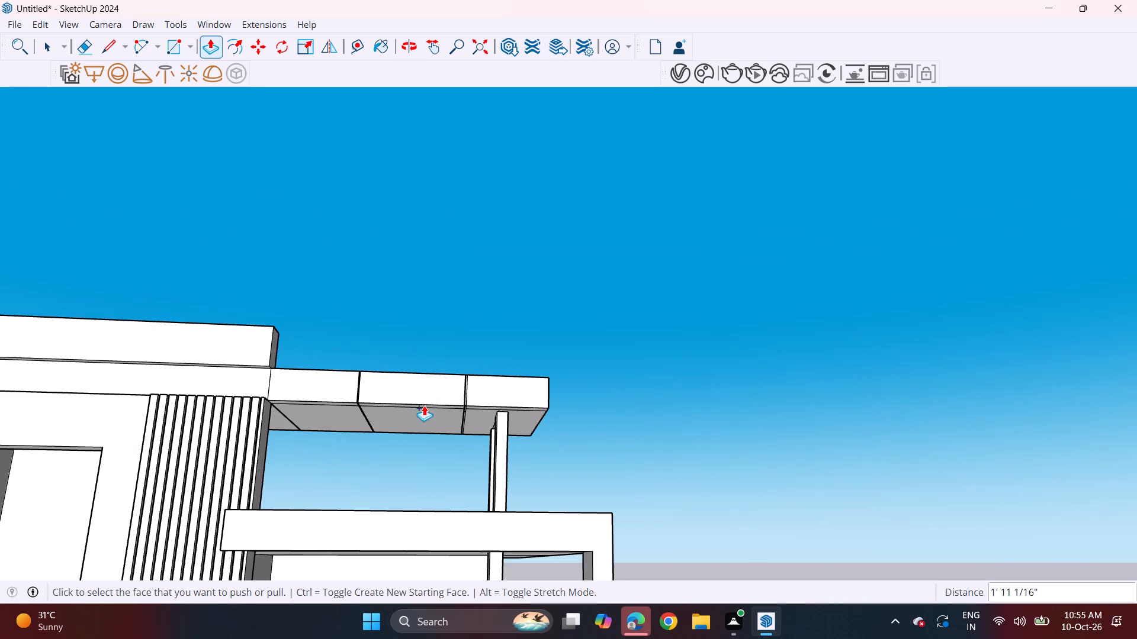
{"action": "middle_click_drag", "start_coordinate": [415, 408], "coordinate": [448, 368]}
{"action": "scroll", "coordinate": [409, 393], "scroll_direction": "up", "scroll_amount": 14}
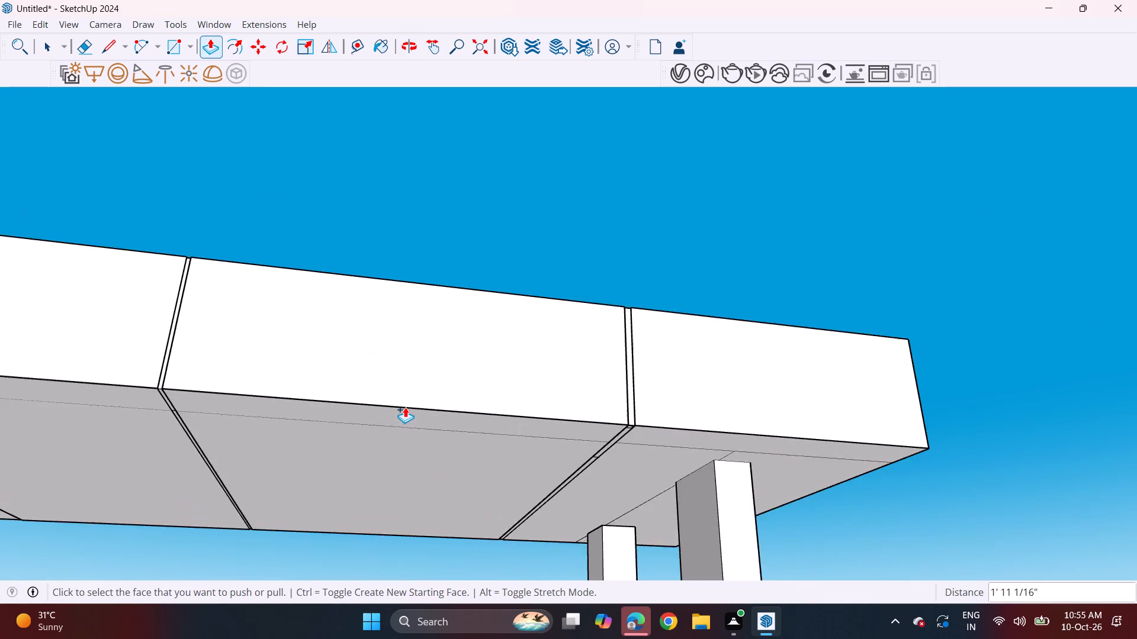
{"action": "scroll", "coordinate": [404, 407], "scroll_direction": "down", "scroll_amount": 20}
{"action": "scroll", "coordinate": [404, 407], "scroll_direction": "down", "scroll_amount": 6}
{"action": "middle_click_drag", "start_coordinate": [400, 426], "coordinate": [400, 447]}
{"action": "middle_click_drag", "start_coordinate": [396, 489], "coordinate": [462, 355], "text": "shift"}
{"action": "middle_click_drag", "start_coordinate": [494, 367], "coordinate": [474, 456]}
{"action": "middle_click_drag", "start_coordinate": [434, 456], "coordinate": [478, 382]}
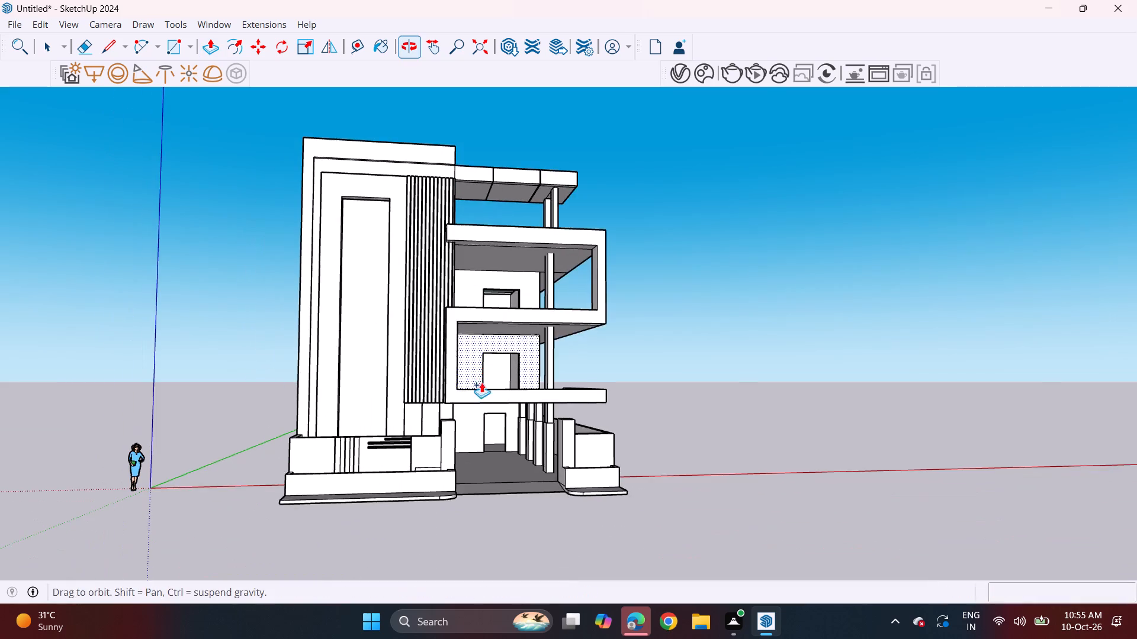
{"action": "middle_click_drag", "start_coordinate": [468, 405], "coordinate": [426, 427]}
{"action": "middle_click_drag", "start_coordinate": [437, 401], "coordinate": [452, 466], "text": "shift"}
{"action": "middle_click_drag", "start_coordinate": [455, 447], "coordinate": [466, 428]}
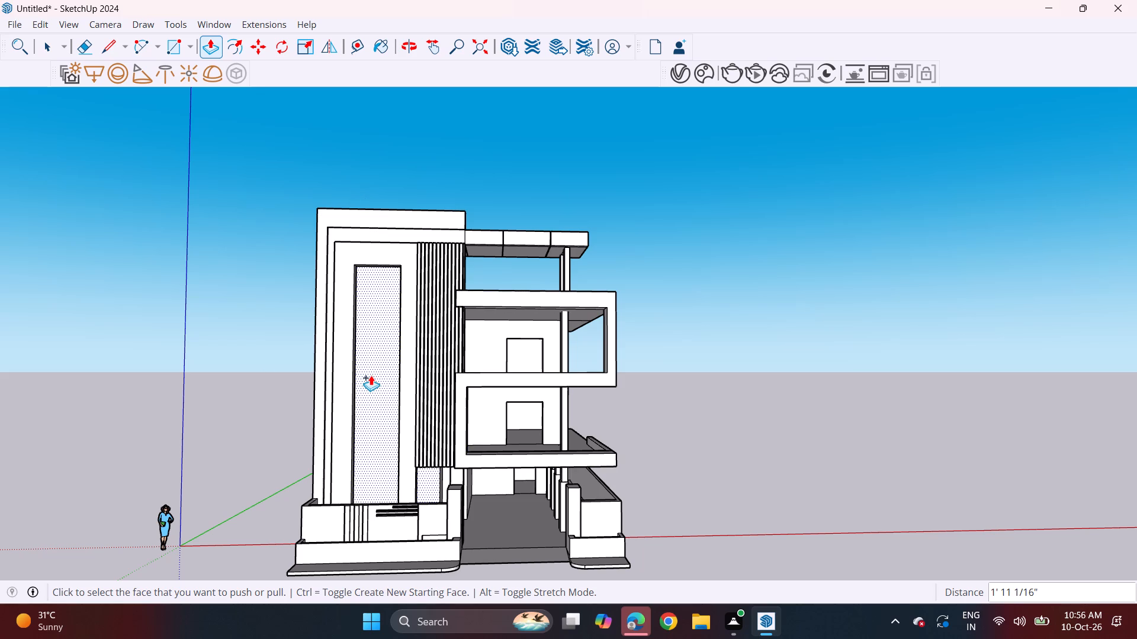
Draw a rectangle about 8 13/16" by 1' 6" on the inner side face of the tall front recess, near its lower part.
{"action": "middle_click_drag", "start_coordinate": [372, 371], "coordinate": [409, 459]}
{"action": "middle_click_drag", "start_coordinate": [380, 485], "coordinate": [516, 409]}
{"action": "scroll", "coordinate": [380, 485], "scroll_direction": "up", "scroll_amount": 1}
{"action": "scroll", "coordinate": [469, 436], "scroll_direction": "up", "scroll_amount": 4}
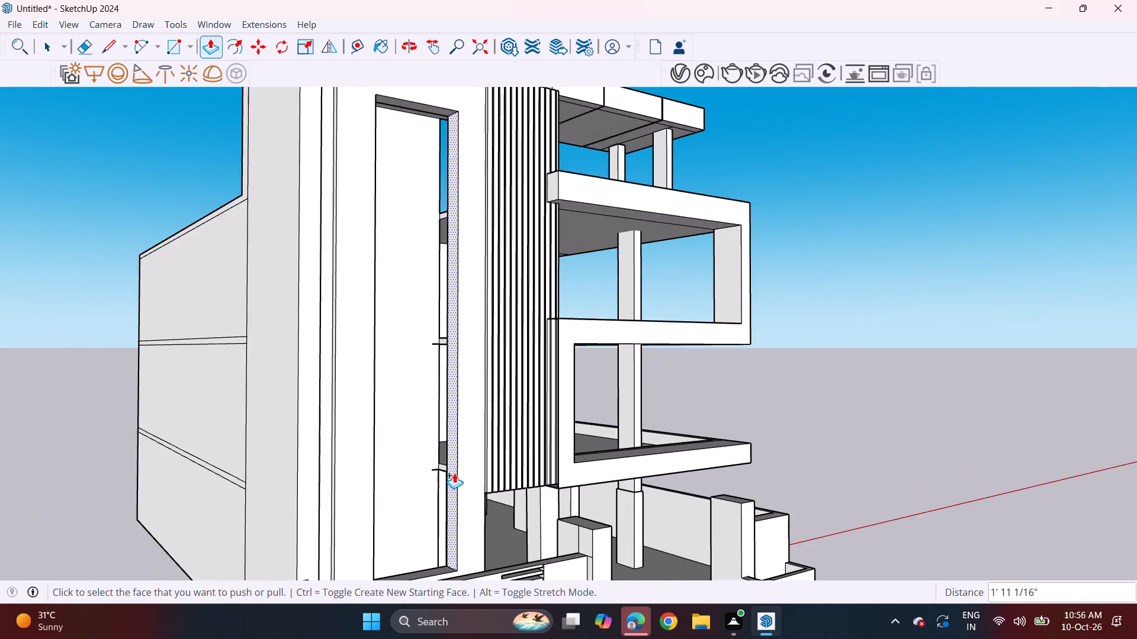
{"action": "scroll", "coordinate": [454, 473], "scroll_direction": "up", "scroll_amount": 3}
{"action": "left_click", "coordinate": [177, 46]}
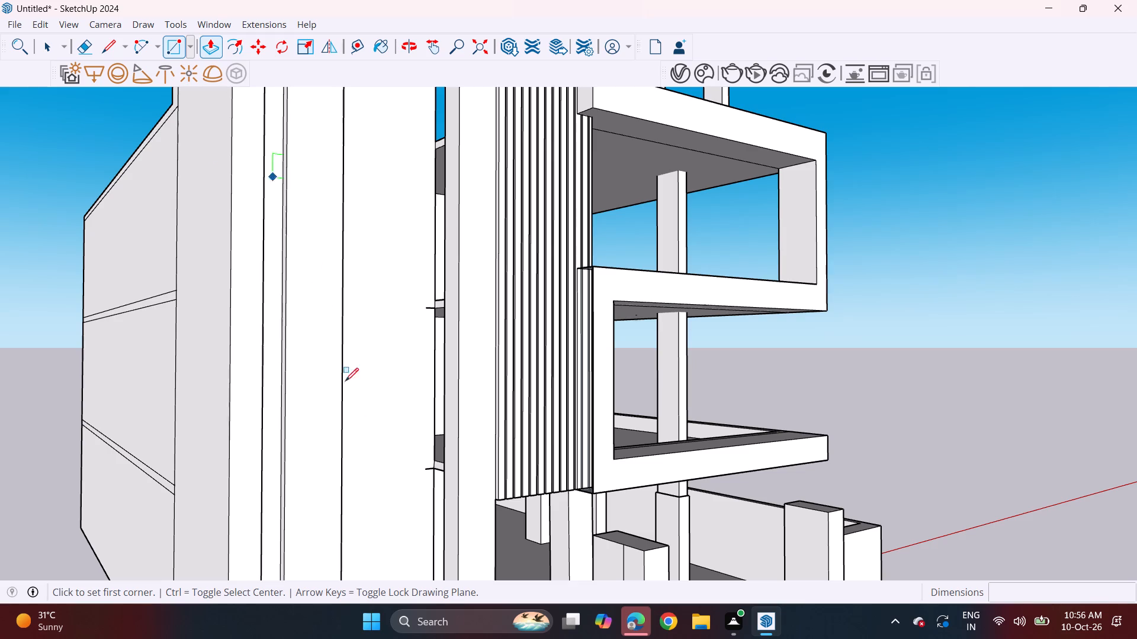
{"action": "scroll", "coordinate": [433, 509], "scroll_direction": "up", "scroll_amount": 4}
{"action": "left_click", "coordinate": [451, 502]}
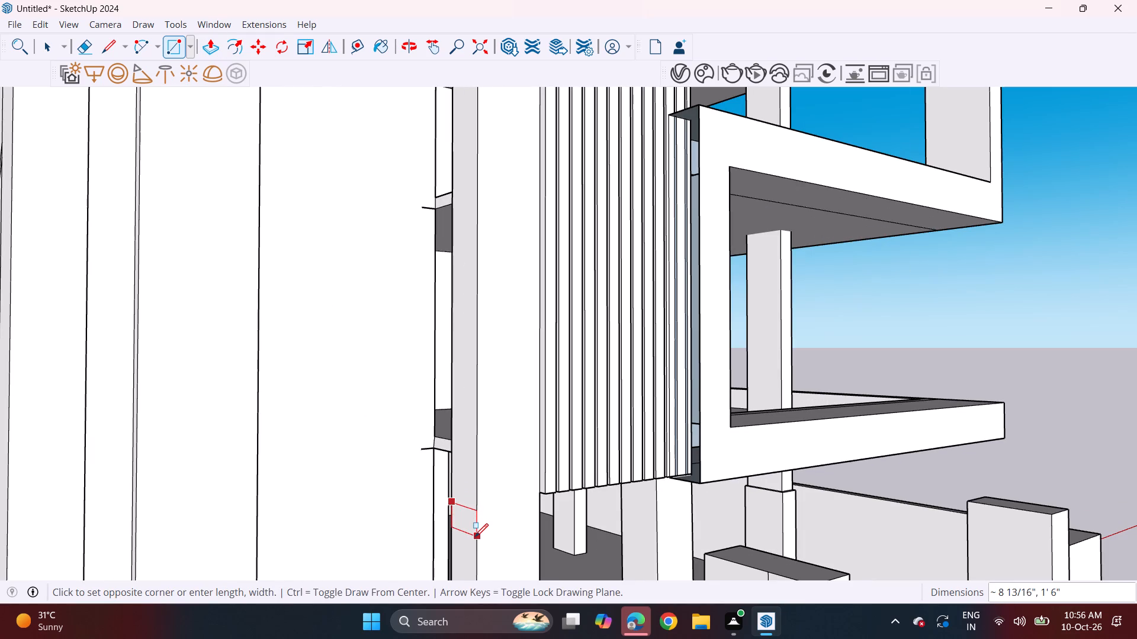
{"action": "left_click", "coordinate": [477, 531]}
Copy the rectangle about 5' 4" straight up along the recess's inner side face.
{"action": "scroll", "coordinate": [511, 477], "scroll_direction": "down", "scroll_amount": 5}
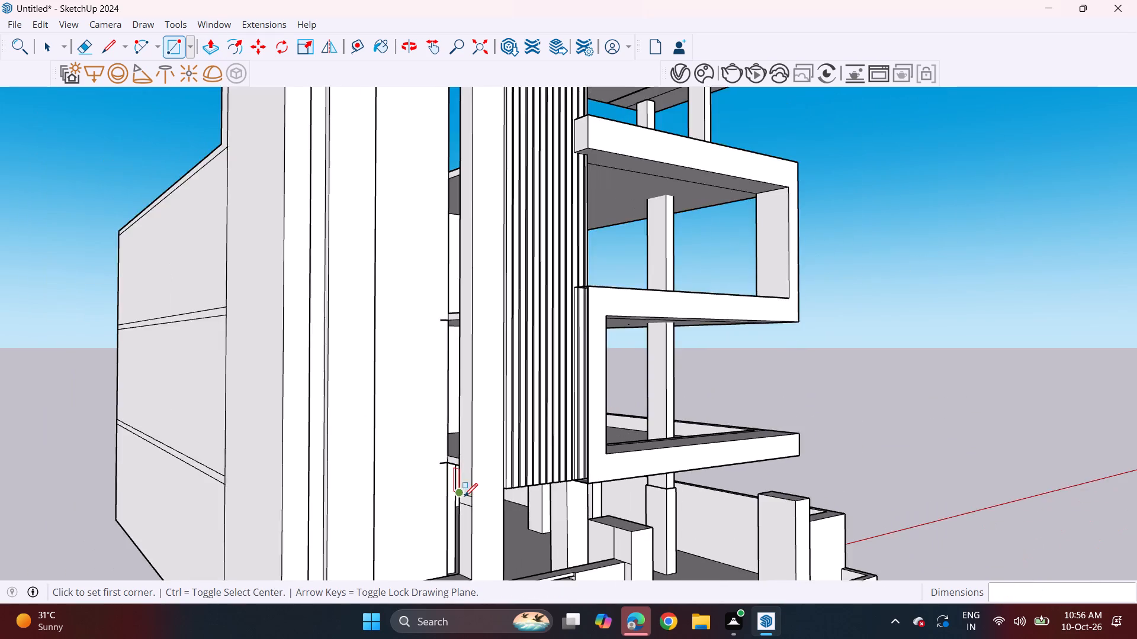
{"action": "scroll", "coordinate": [464, 496], "scroll_direction": "down", "scroll_amount": 4}
{"action": "scroll", "coordinate": [465, 506], "scroll_direction": "up", "scroll_amount": 9}
{"action": "key", "text": "space"}
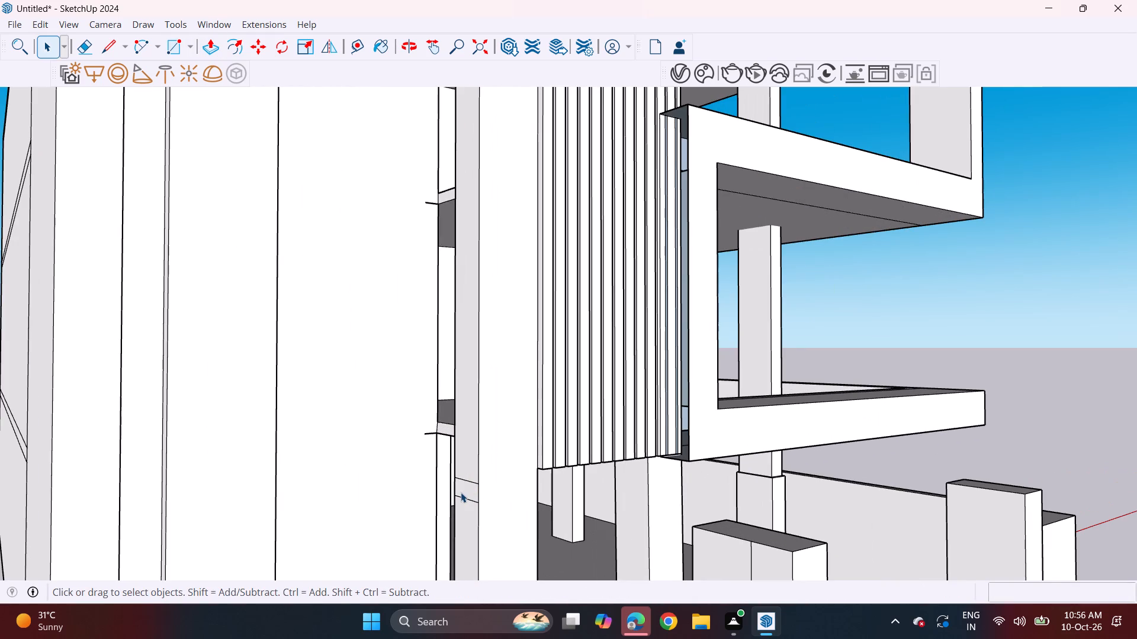
{"action": "double_click", "coordinate": [461, 492]}
{"action": "key", "text": "m"}
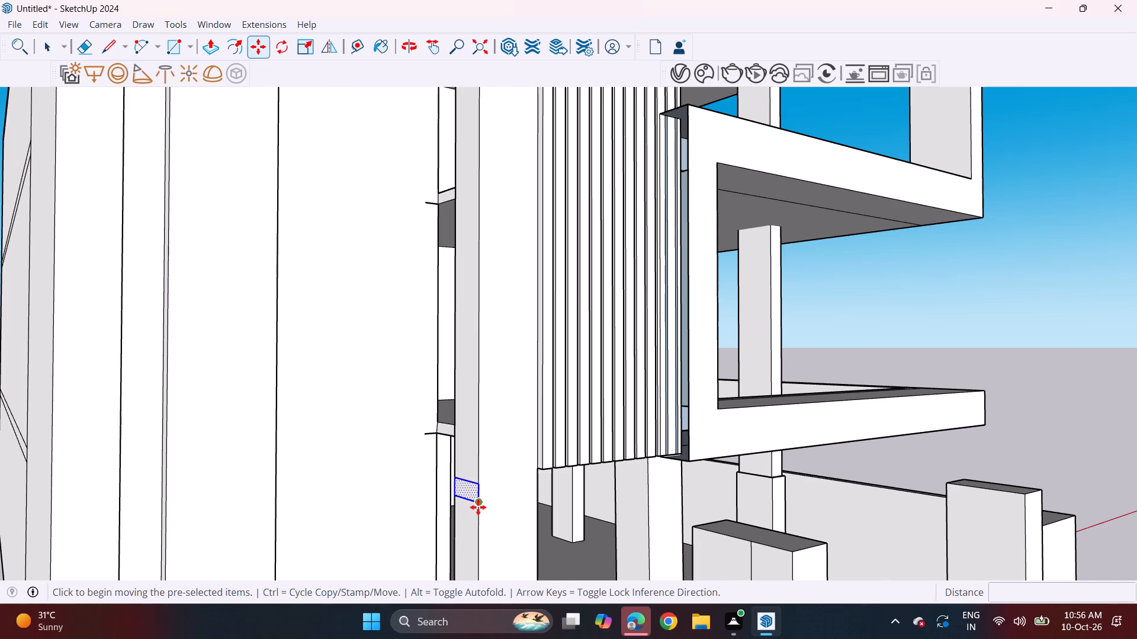
{"action": "left_click", "coordinate": [478, 507]}
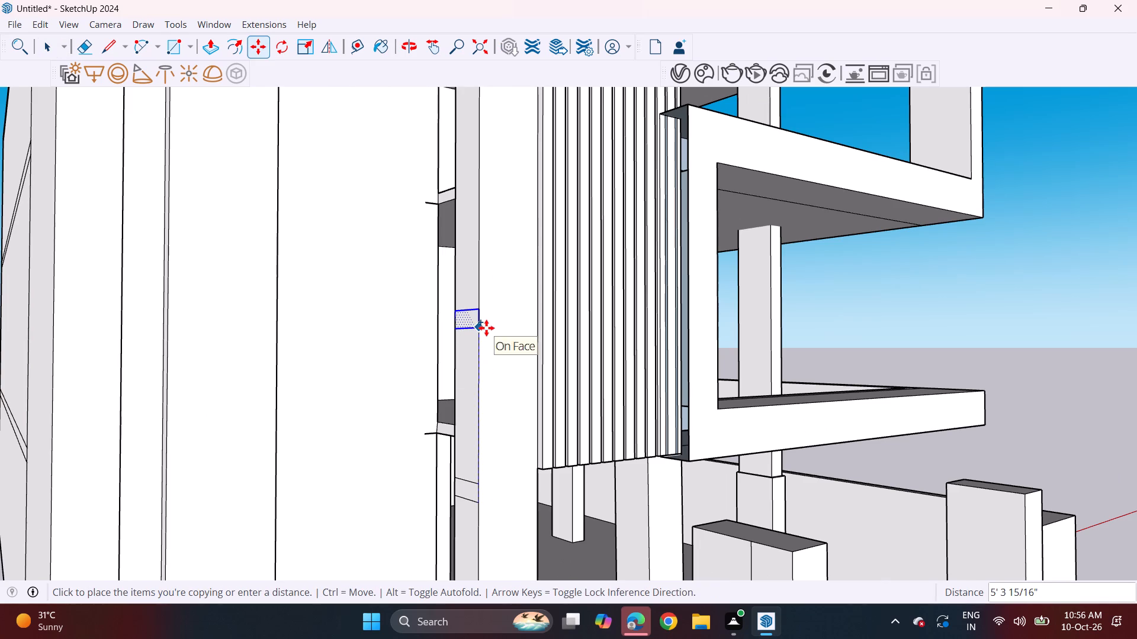
{"action": "left_click", "coordinate": [484, 329]}
{"action": "left_click", "coordinate": [480, 333]}
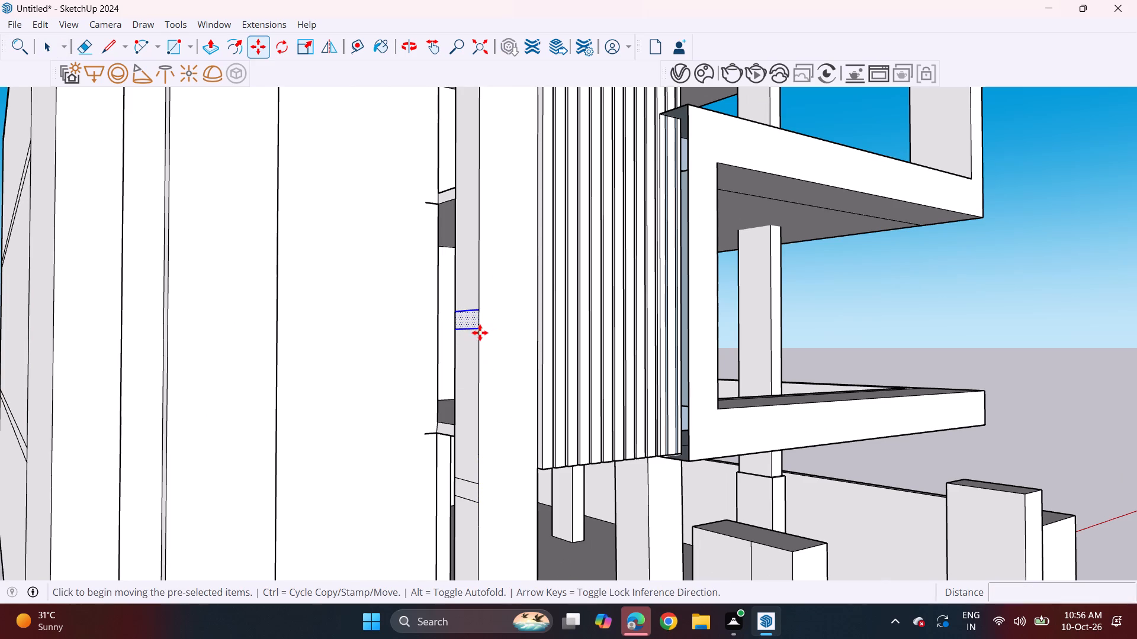
Copy the selected rectangle about 12' 1 1/2" straight up along the tall recess's inner side face.
{"action": "middle_click_drag", "start_coordinate": [481, 177], "coordinate": [481, 375], "text": "shift"}
{"action": "scroll", "coordinate": [480, 256], "scroll_direction": "down", "scroll_amount": 5}
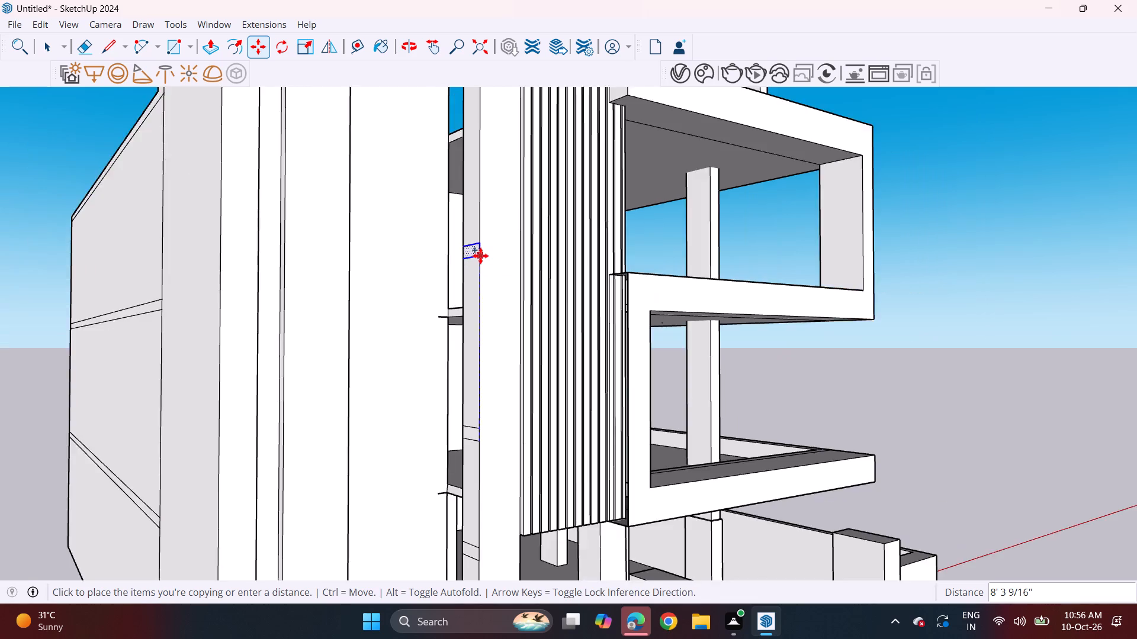
{"action": "scroll", "coordinate": [480, 256], "scroll_direction": "down", "scroll_amount": 3}
{"action": "middle_click_drag", "start_coordinate": [485, 192], "coordinate": [493, 269], "text": "shift"}
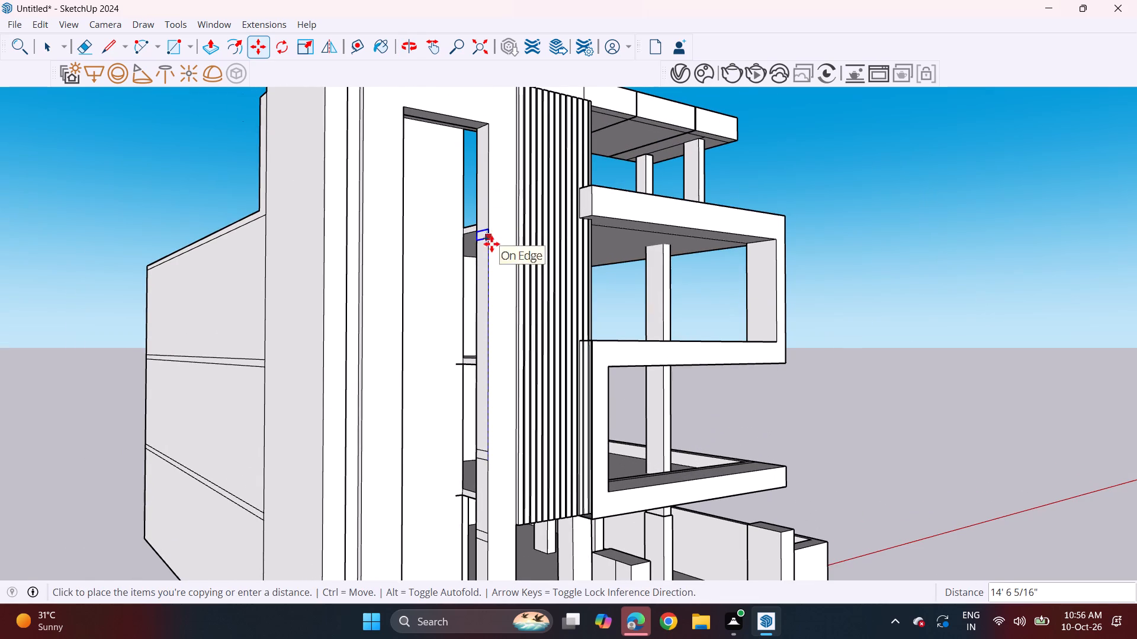
{"action": "left_click", "coordinate": [494, 275]}
Copy the uppermost rectangle about 7' 5 5/8" straight down along the recess's inner side face.
{"action": "left_click", "coordinate": [489, 274]}
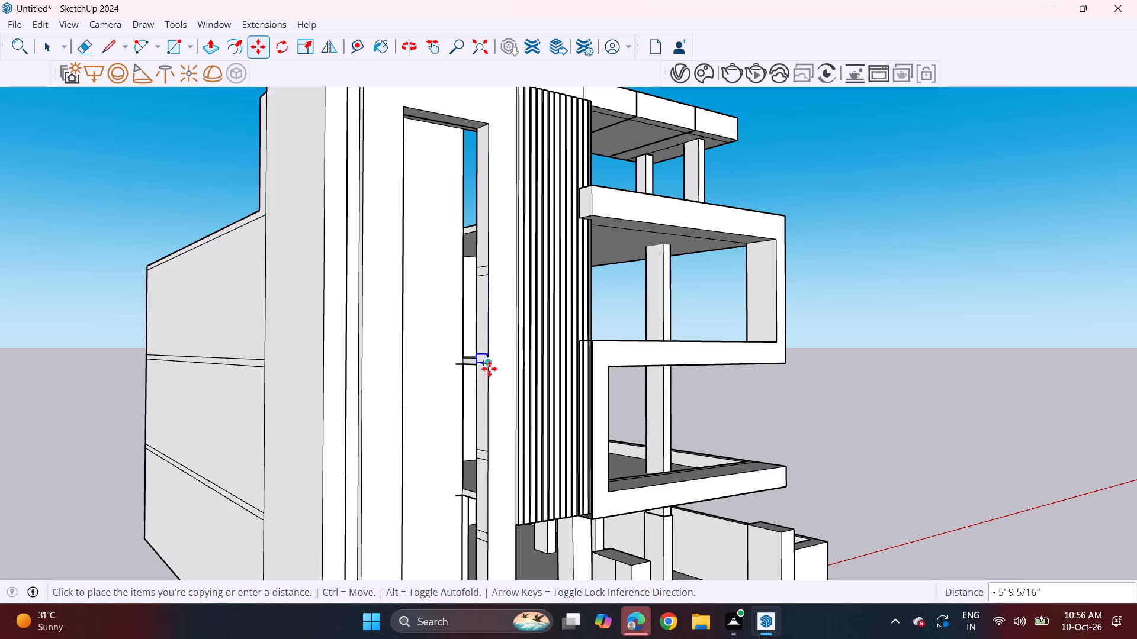
{"action": "left_click", "coordinate": [487, 389]}
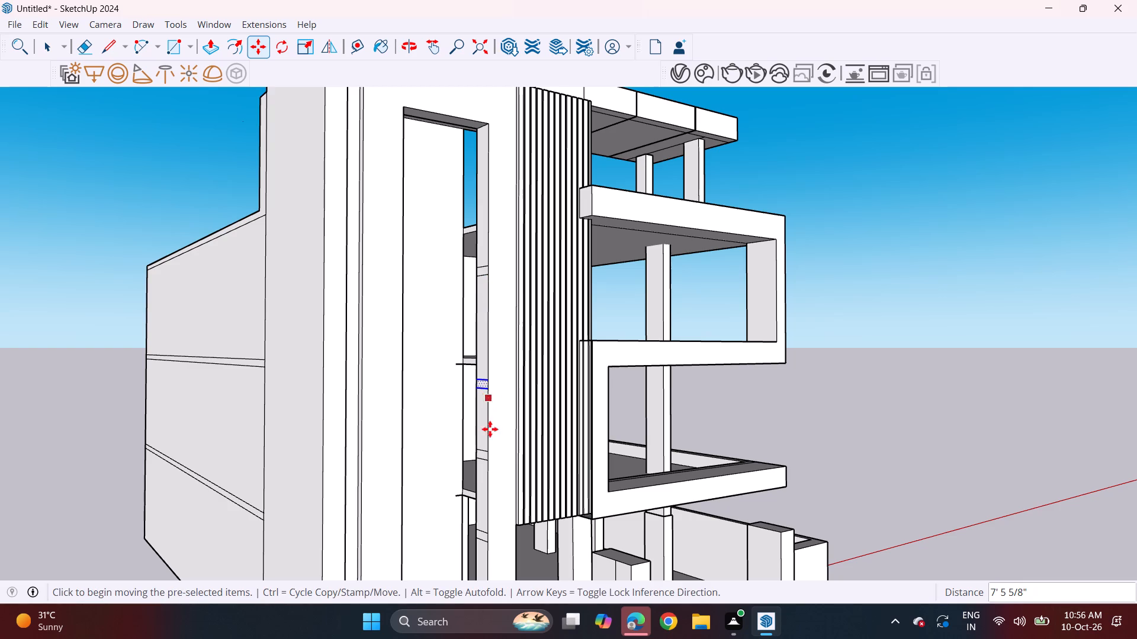
Delete the outline of the surplus rectangle just below the new copy, leaving the recess side face intact.
{"action": "scroll", "coordinate": [476, 464], "scroll_direction": "up", "scroll_amount": 4}
{"action": "key", "text": "space"}
{"action": "double_click", "coordinate": [483, 451]}
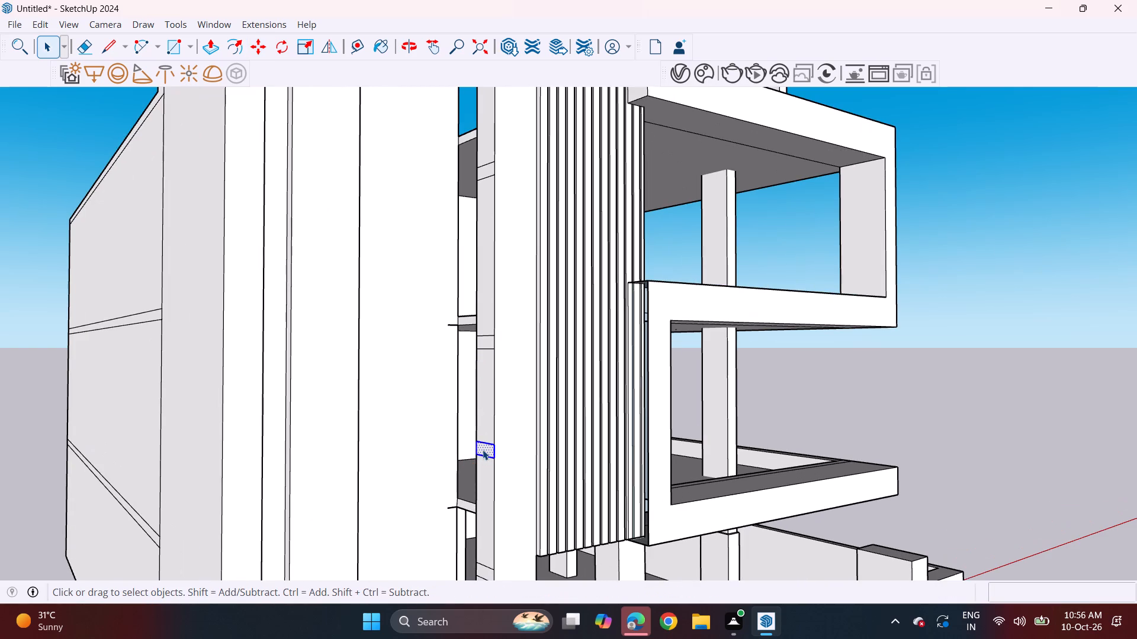
{"action": "key", "text": "Delete"}
{"action": "key", "text": "ctrl+z"}
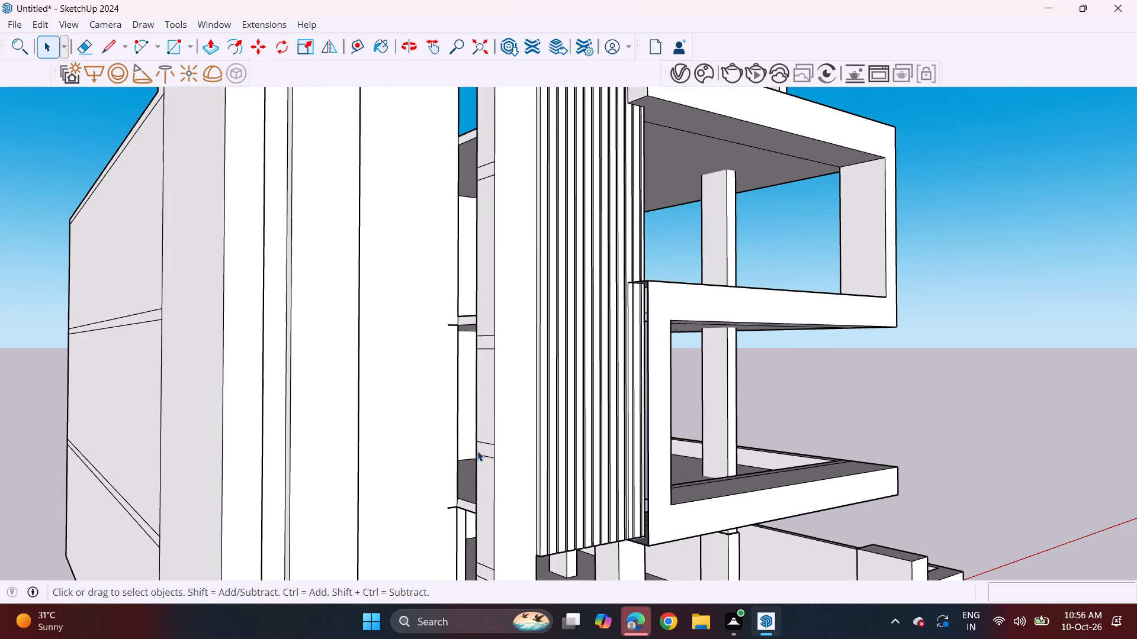
{"action": "left_click", "coordinate": [484, 444]}
{"action": "key", "text": "Delete"}
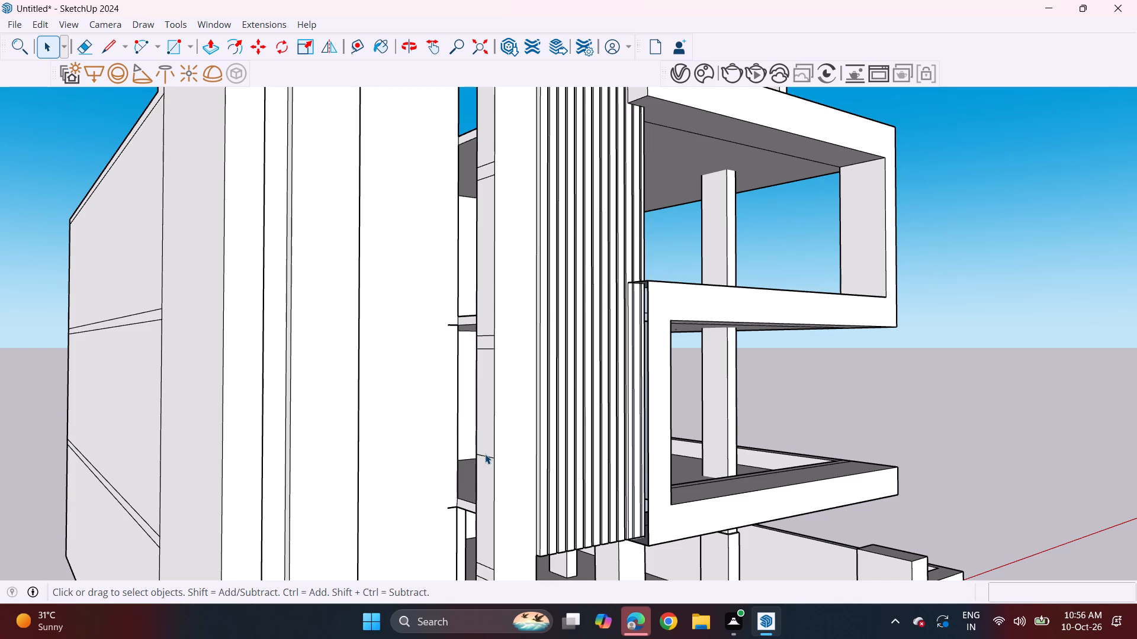
{"action": "left_click", "coordinate": [485, 453]}
{"action": "left_click", "coordinate": [487, 457]}
{"action": "key", "text": "Delete"}
Push/Pull the three remaining rectangles about 6' 5/16" across the tall recess to form horizontal crossbars.
{"action": "scroll", "coordinate": [483, 435], "scroll_direction": "down", "scroll_amount": 6}
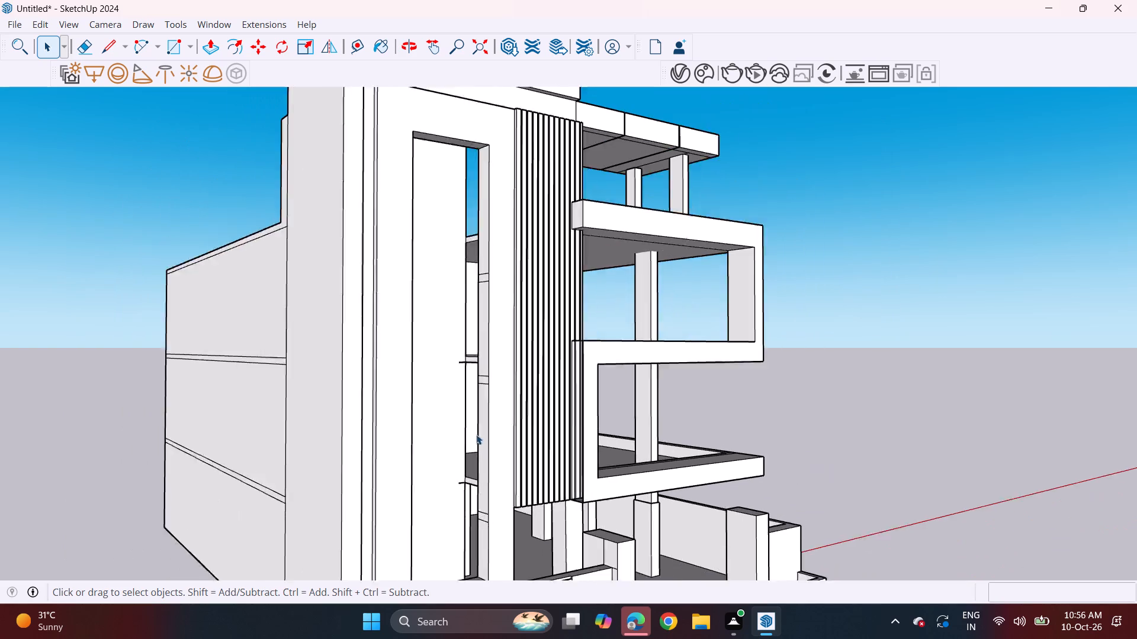
{"action": "scroll", "coordinate": [476, 434], "scroll_direction": "down", "scroll_amount": 1}
{"action": "middle_click_drag", "start_coordinate": [497, 456], "coordinate": [539, 437]}
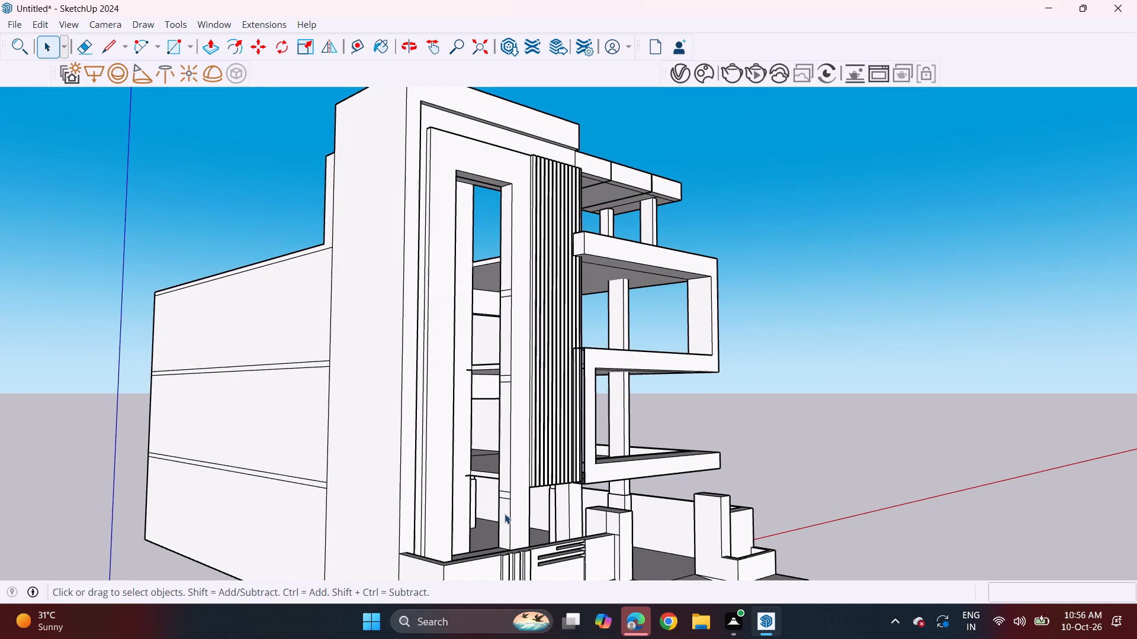
{"action": "left_click", "coordinate": [212, 46]}
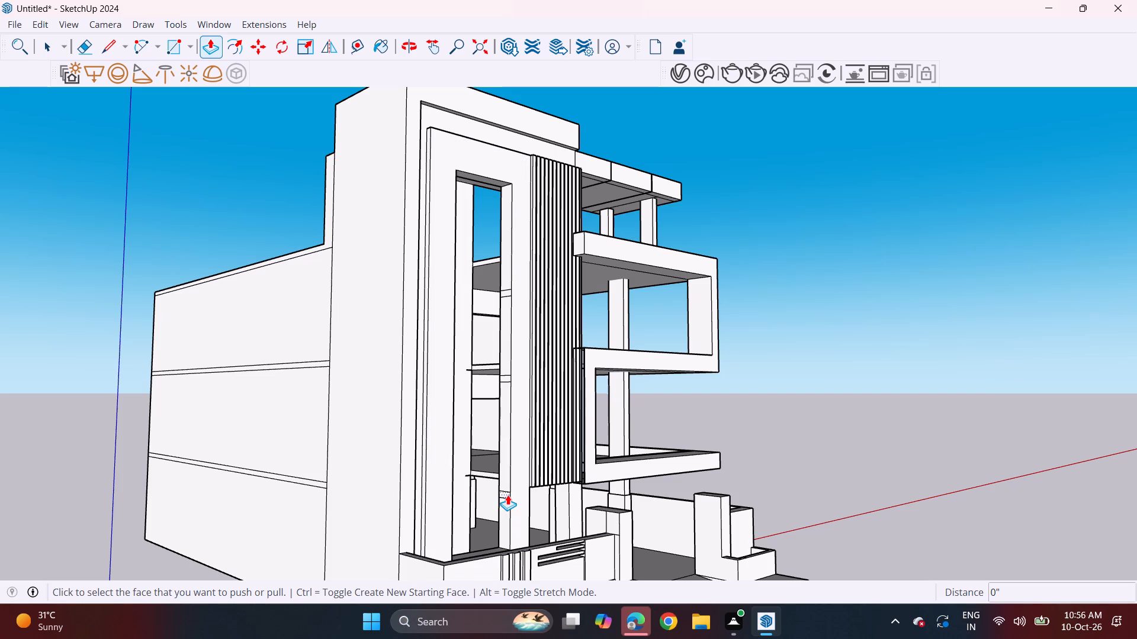
{"action": "left_click", "coordinate": [508, 495]}
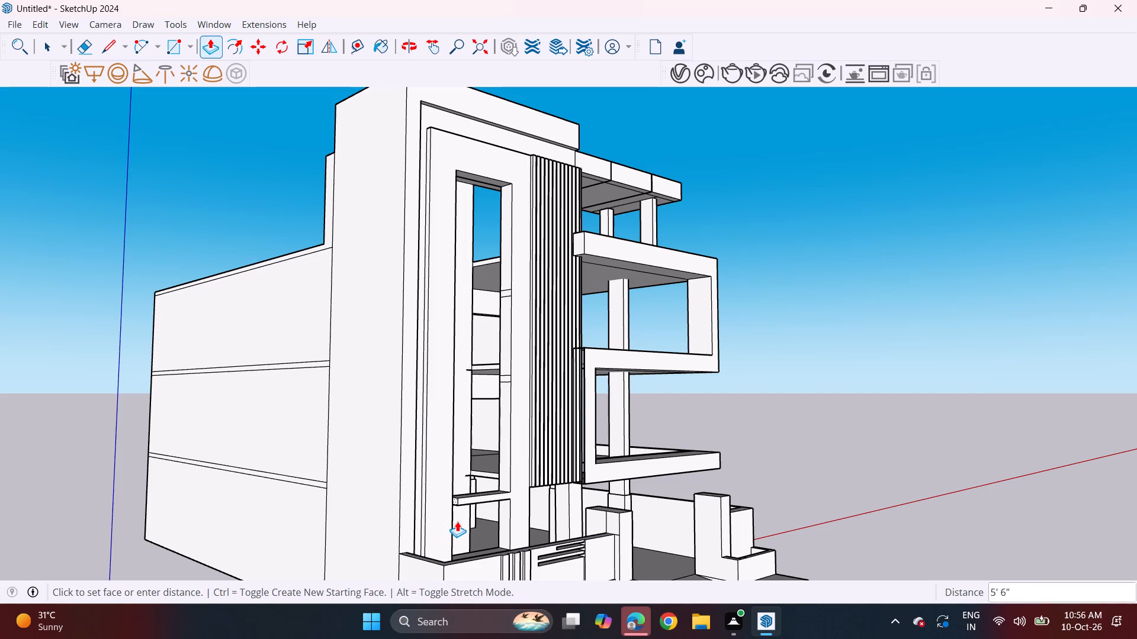
{"action": "left_click", "coordinate": [452, 522]}
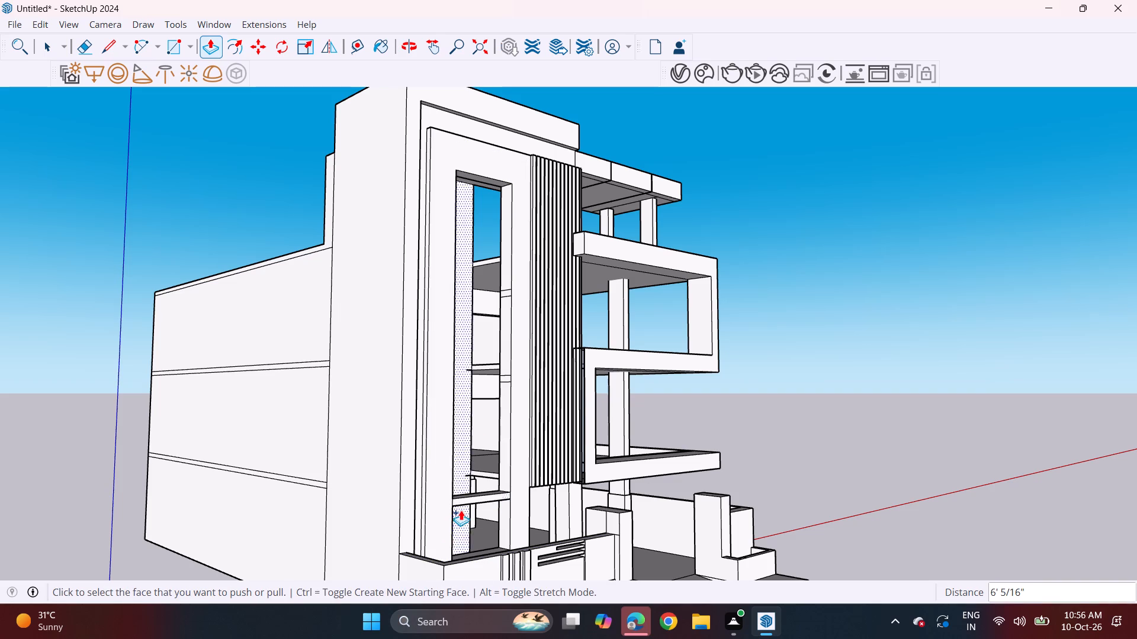
{"action": "double_click", "coordinate": [505, 379]}
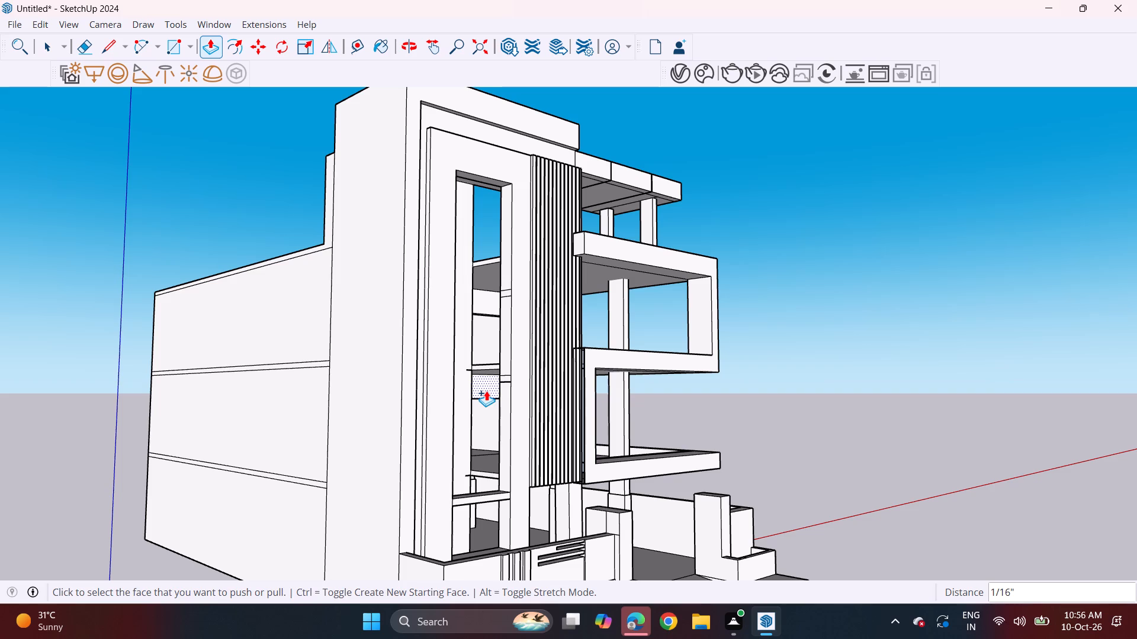
{"action": "left_click", "coordinate": [505, 377]}
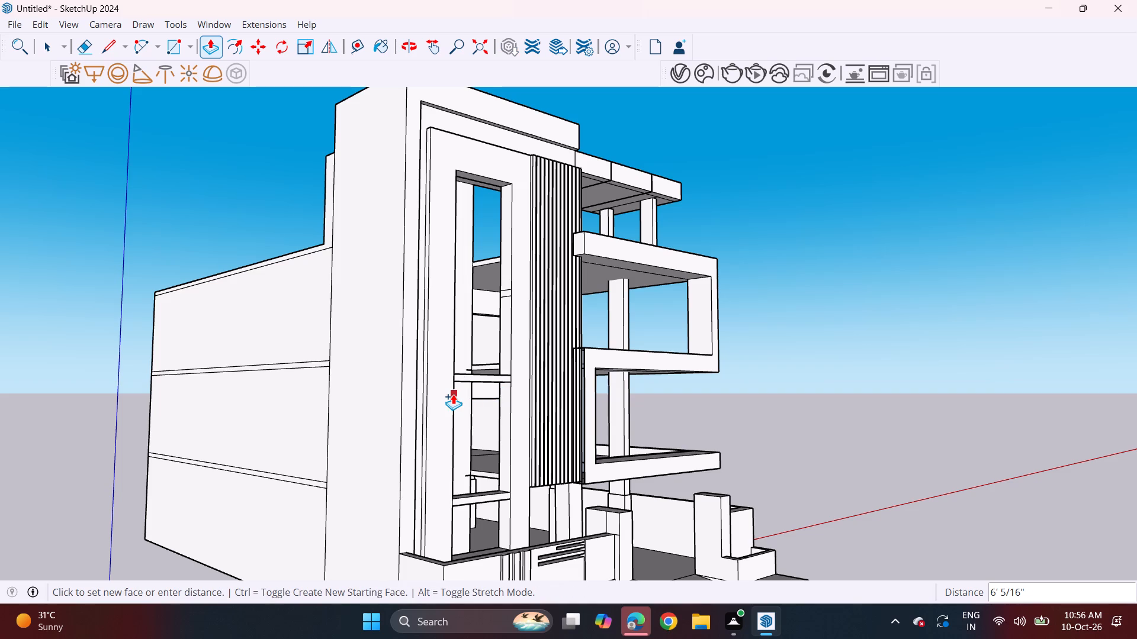
{"action": "left_click", "coordinate": [453, 394]}
{"action": "double_click", "coordinate": [506, 293]}
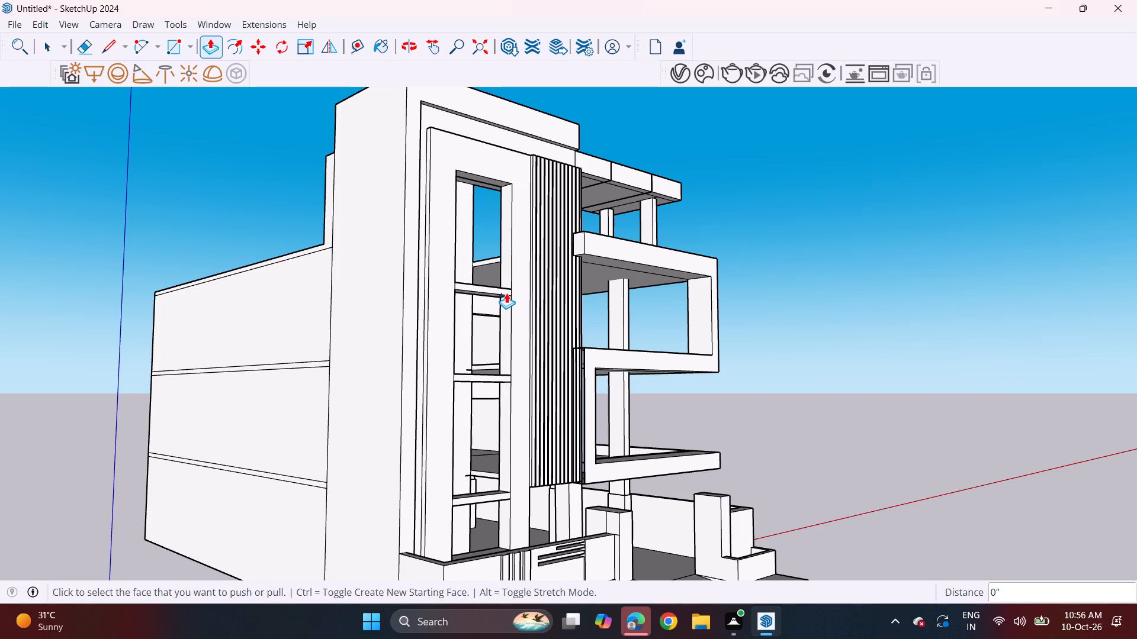
Push/Pull the underside of the uppermost crossbar about 6 7/8" upward to thin the bar.
{"action": "middle_click_drag", "start_coordinate": [502, 343], "coordinate": [402, 350]}
{"action": "middle_click_drag", "start_coordinate": [311, 324], "coordinate": [283, 321]}
{"action": "middle_click_drag", "start_coordinate": [484, 386], "coordinate": [431, 386]}
{"action": "scroll", "coordinate": [418, 383], "scroll_direction": "down", "scroll_amount": 3}
{"action": "middle_click_drag", "start_coordinate": [584, 461], "coordinate": [557, 448]}
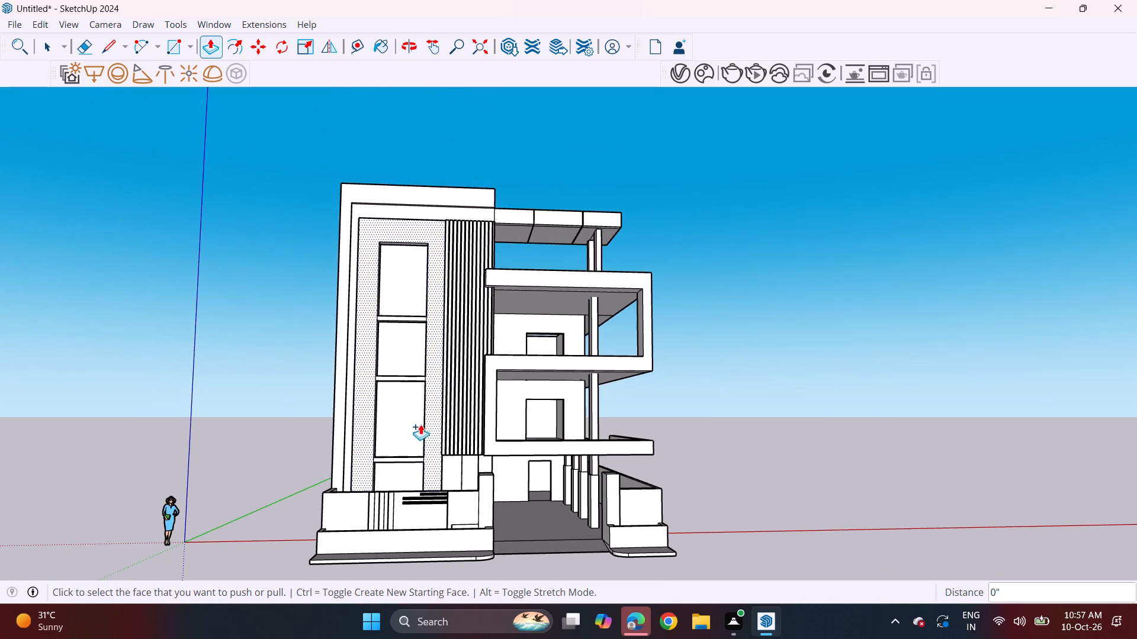
{"action": "scroll", "coordinate": [398, 332], "scroll_direction": "up", "scroll_amount": 11}
{"action": "middle_click_drag", "start_coordinate": [397, 306], "coordinate": [397, 305]}
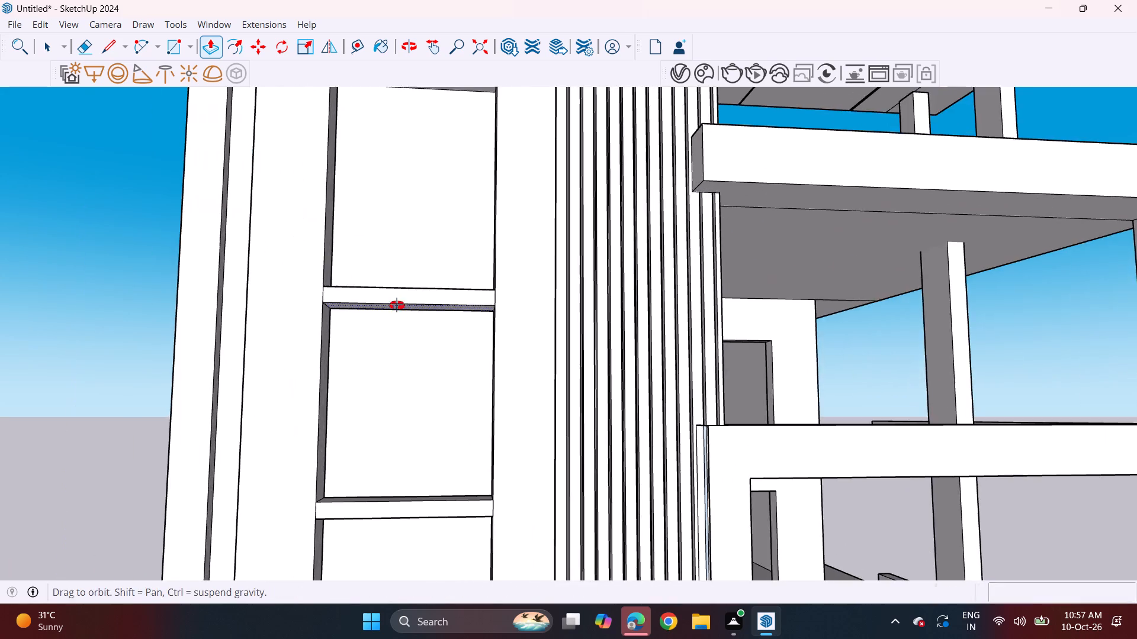
{"action": "middle_click_drag", "start_coordinate": [397, 305], "coordinate": [391, 259]}
{"action": "left_click", "coordinate": [393, 261]}
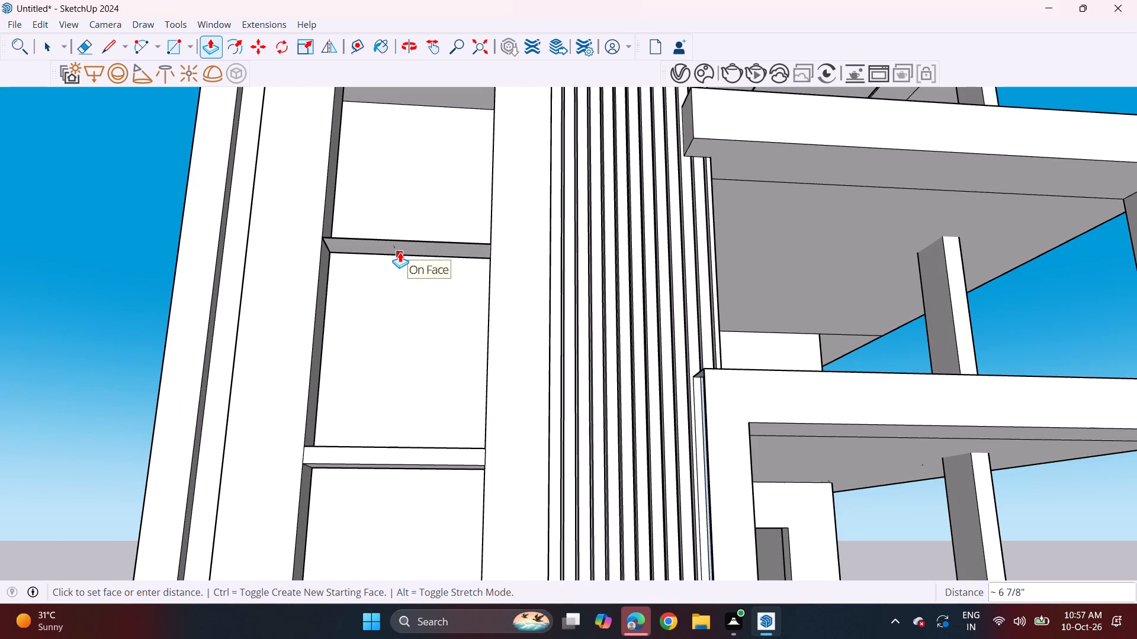
{"action": "left_click", "coordinate": [404, 255]}
Raise the uppermost crossbar by Push/Pulling its top face up about 1' 4 3/16" and its underside up about 11 1/8".
{"action": "middle_click_drag", "start_coordinate": [414, 215], "coordinate": [412, 333]}
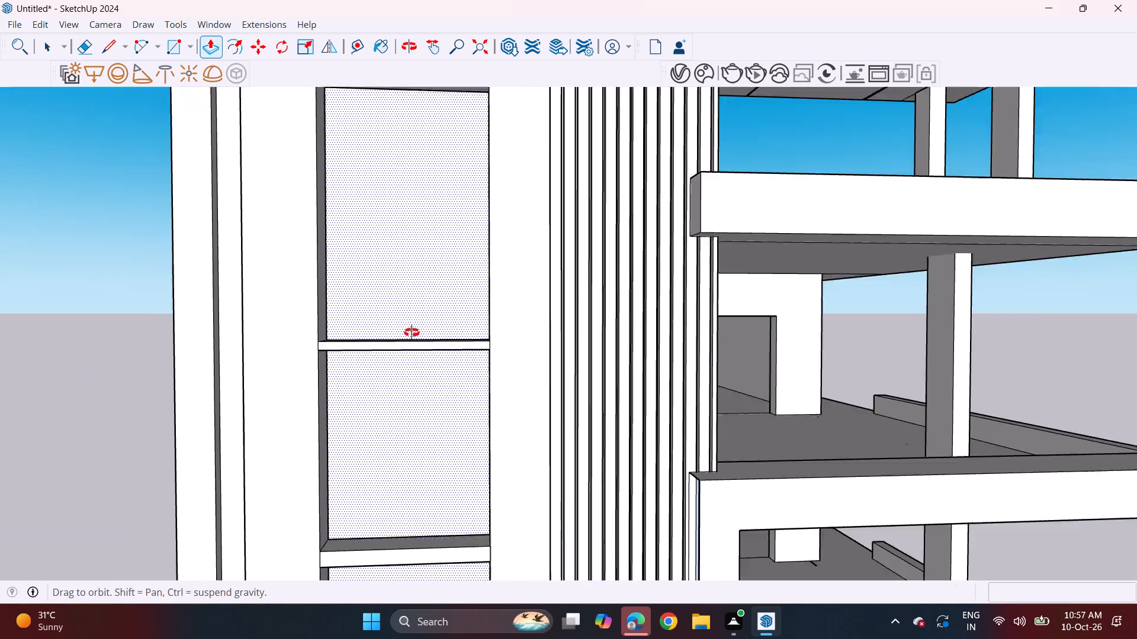
{"action": "middle_click_drag", "start_coordinate": [412, 333], "coordinate": [408, 347]}
{"action": "double_click", "coordinate": [397, 382]}
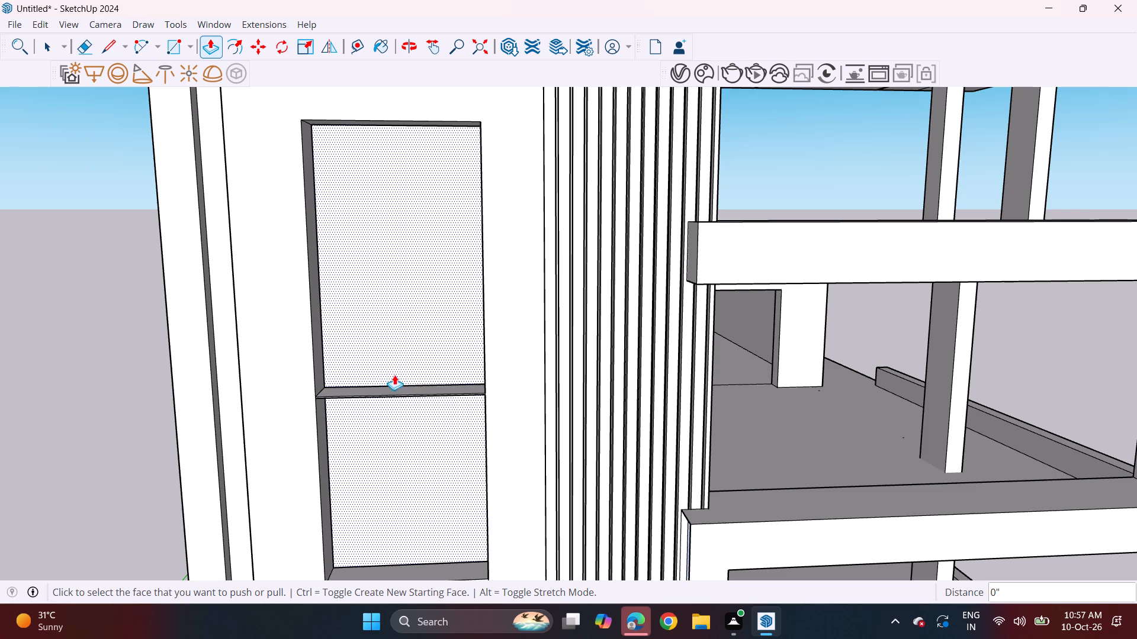
{"action": "left_click", "coordinate": [396, 391]}
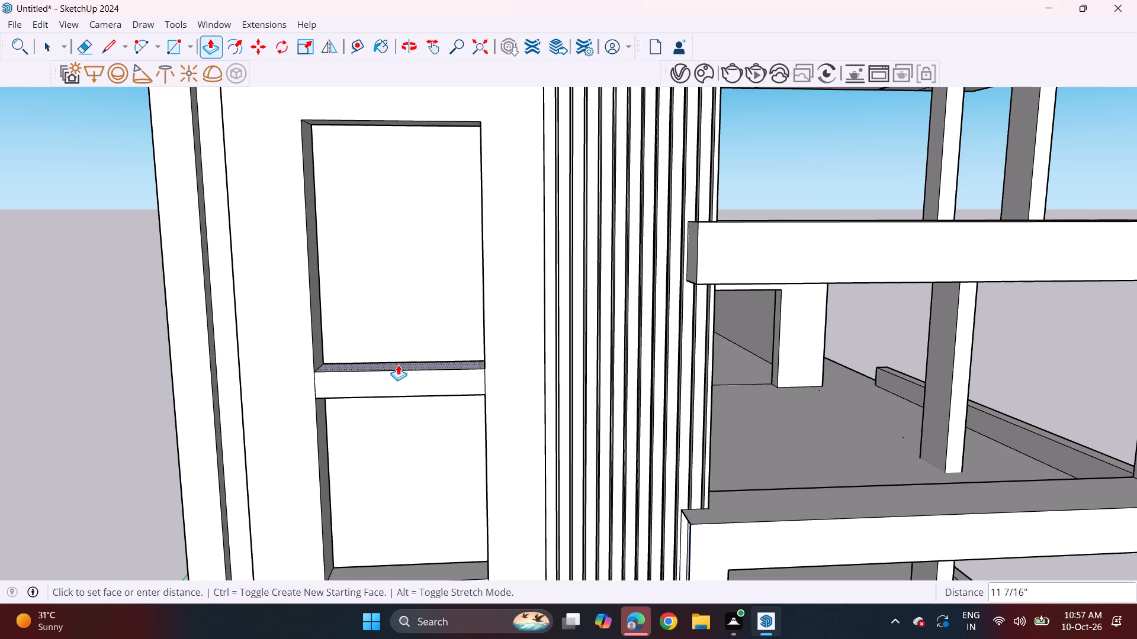
{"action": "left_click", "coordinate": [398, 355]}
{"action": "middle_click_drag", "start_coordinate": [401, 376], "coordinate": [398, 162]}
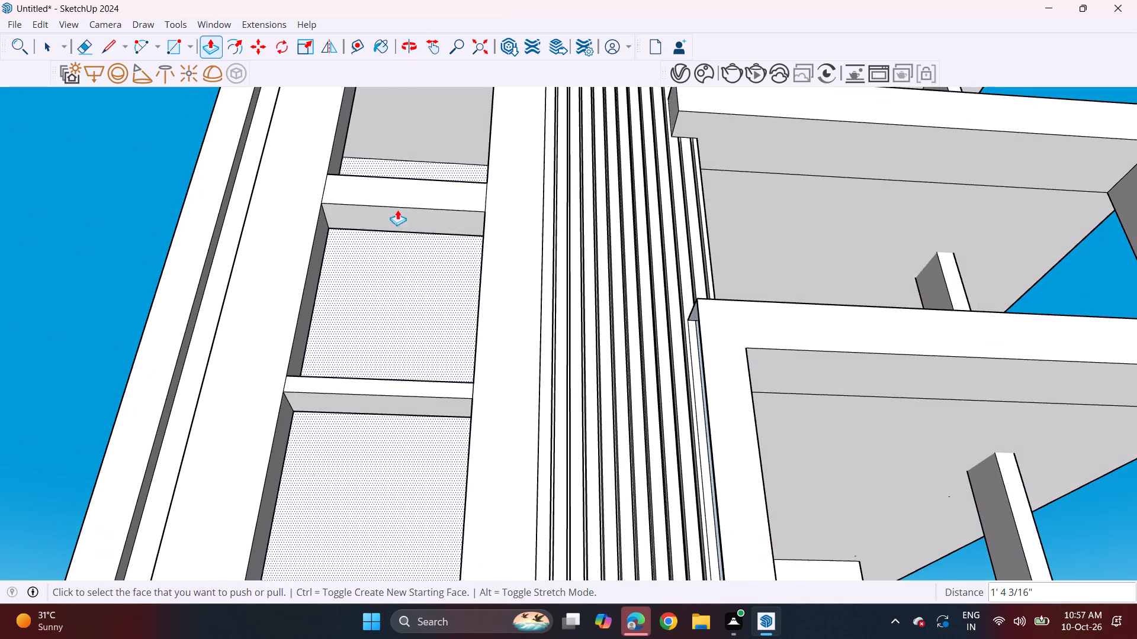
{"action": "left_click", "coordinate": [401, 222]}
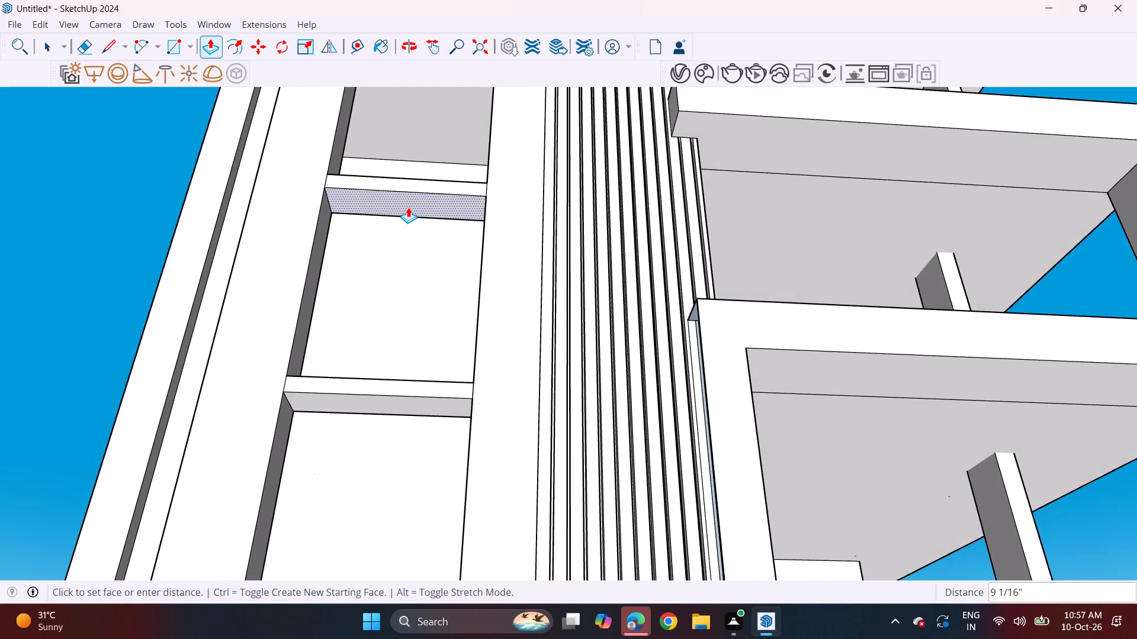
{"action": "left_click", "coordinate": [412, 204]}
Draw a rectangle about 1' 3 13/16" by 1' 4 7/8" on top of the middle balcony frame beam, beside the vertical fins.
{"action": "middle_click_drag", "start_coordinate": [406, 318], "coordinate": [395, 401]}
{"action": "scroll", "coordinate": [404, 386], "scroll_direction": "down", "scroll_amount": 2}
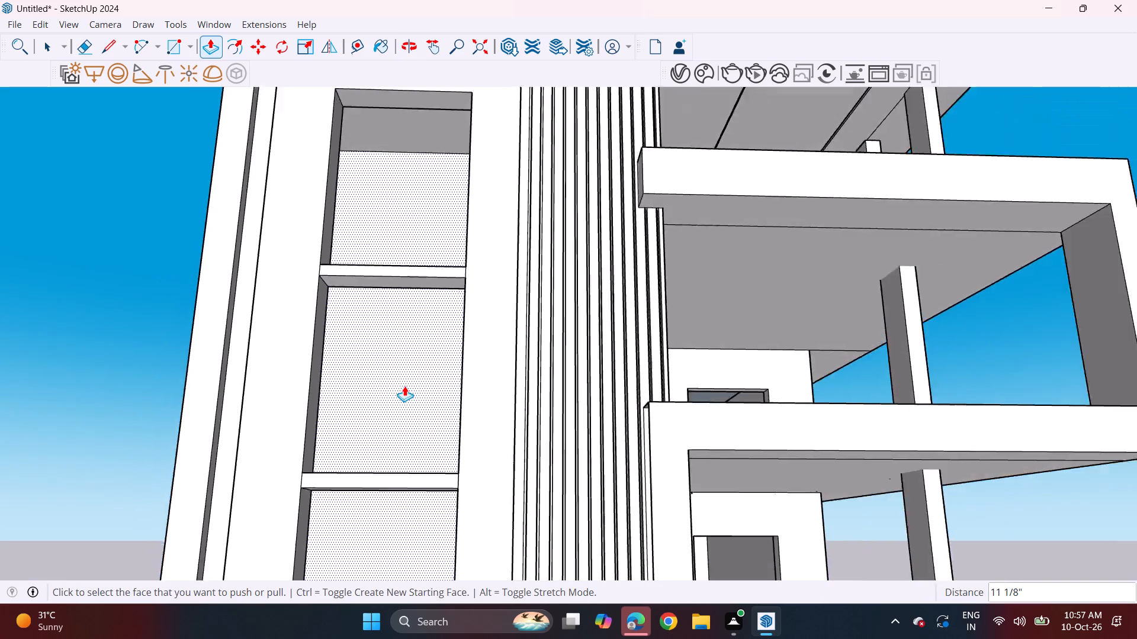
{"action": "scroll", "coordinate": [404, 386], "scroll_direction": "down", "scroll_amount": 7}
{"action": "middle_click_drag", "start_coordinate": [449, 437], "coordinate": [373, 378], "text": "shift"}
{"action": "middle_click_drag", "start_coordinate": [376, 384], "coordinate": [381, 425]}
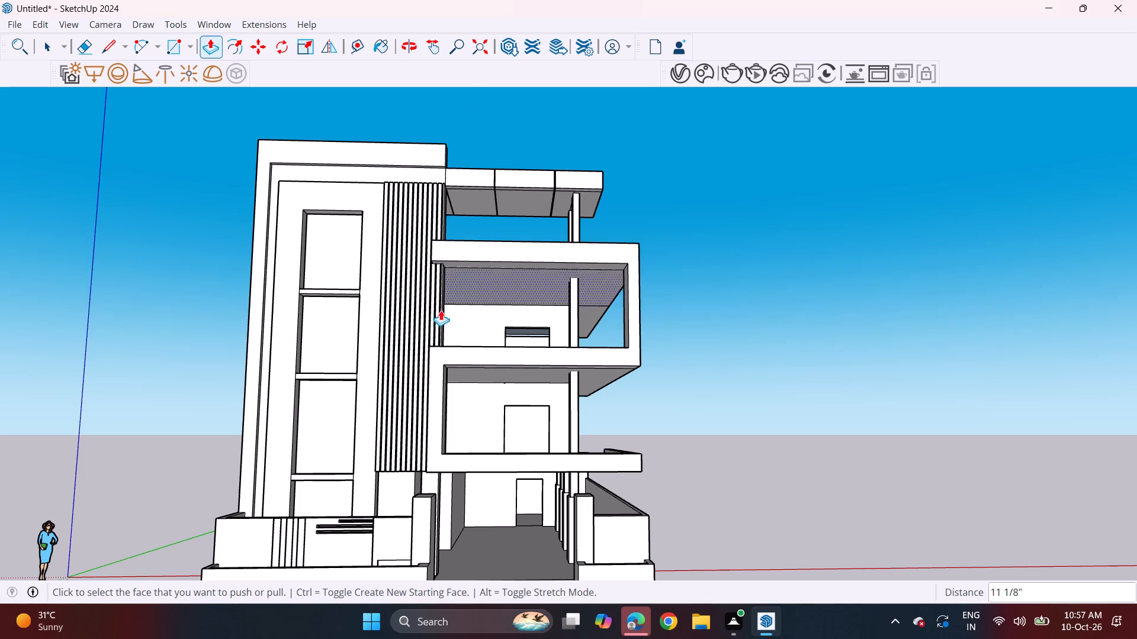
{"action": "middle_click_drag", "start_coordinate": [434, 311], "coordinate": [439, 568]}
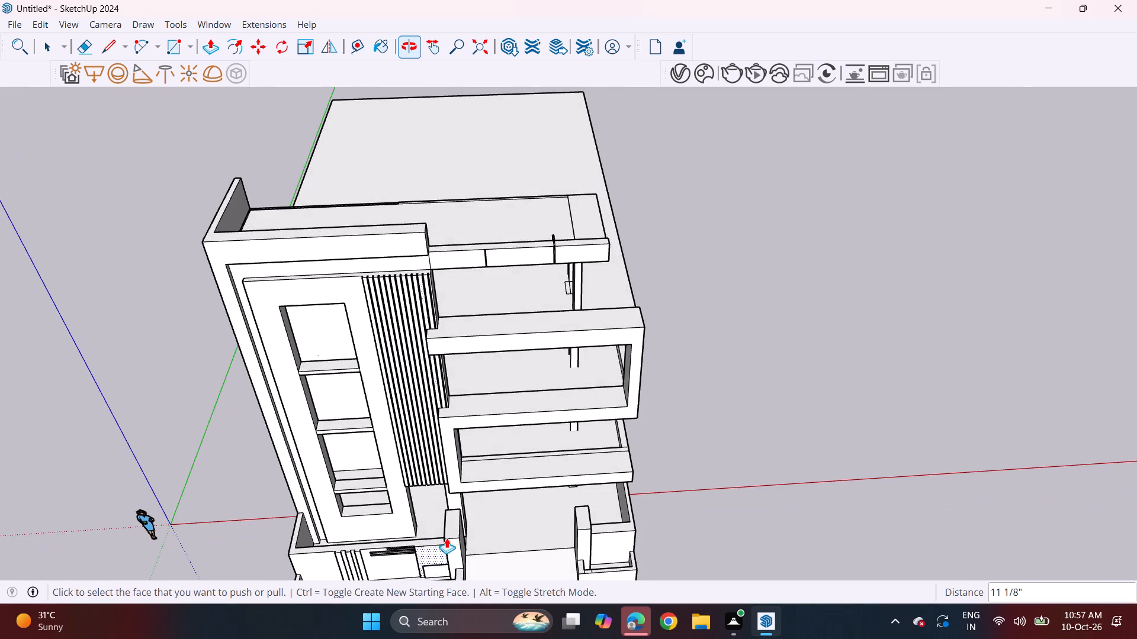
{"action": "scroll", "coordinate": [450, 395], "scroll_direction": "up", "scroll_amount": 12}
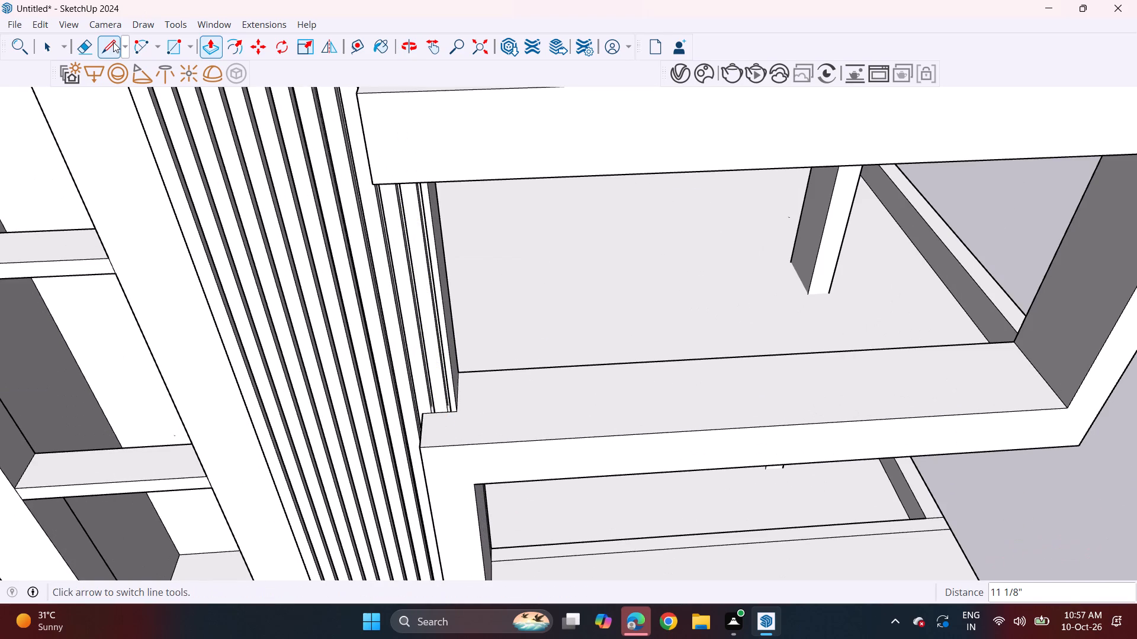
{"action": "left_click", "coordinate": [172, 47]}
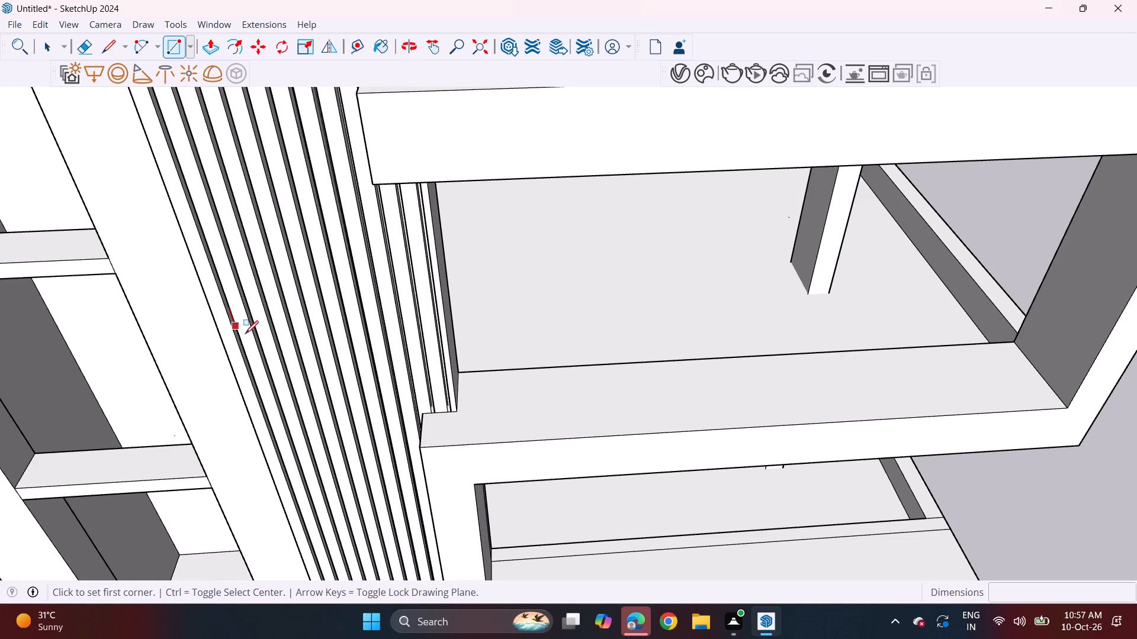
{"action": "middle_click_drag", "start_coordinate": [289, 349], "coordinate": [292, 366]}
{"action": "scroll", "coordinate": [356, 363], "scroll_direction": "up", "scroll_amount": 3}
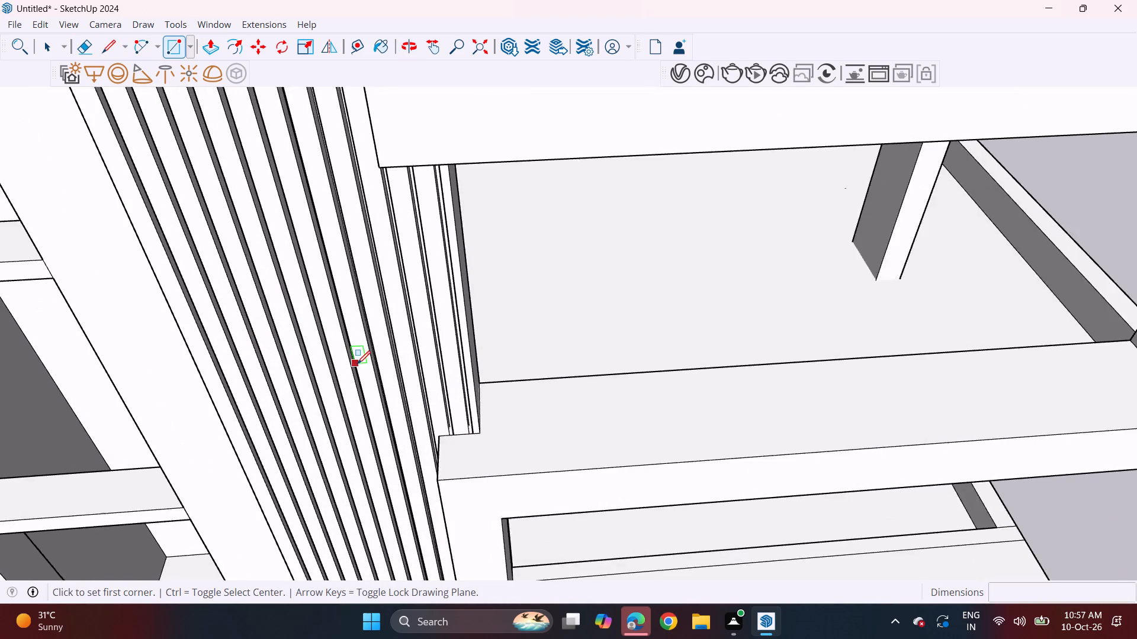
{"action": "scroll", "coordinate": [357, 364], "scroll_direction": "up", "scroll_amount": 1}
{"action": "left_click", "coordinate": [454, 448]}
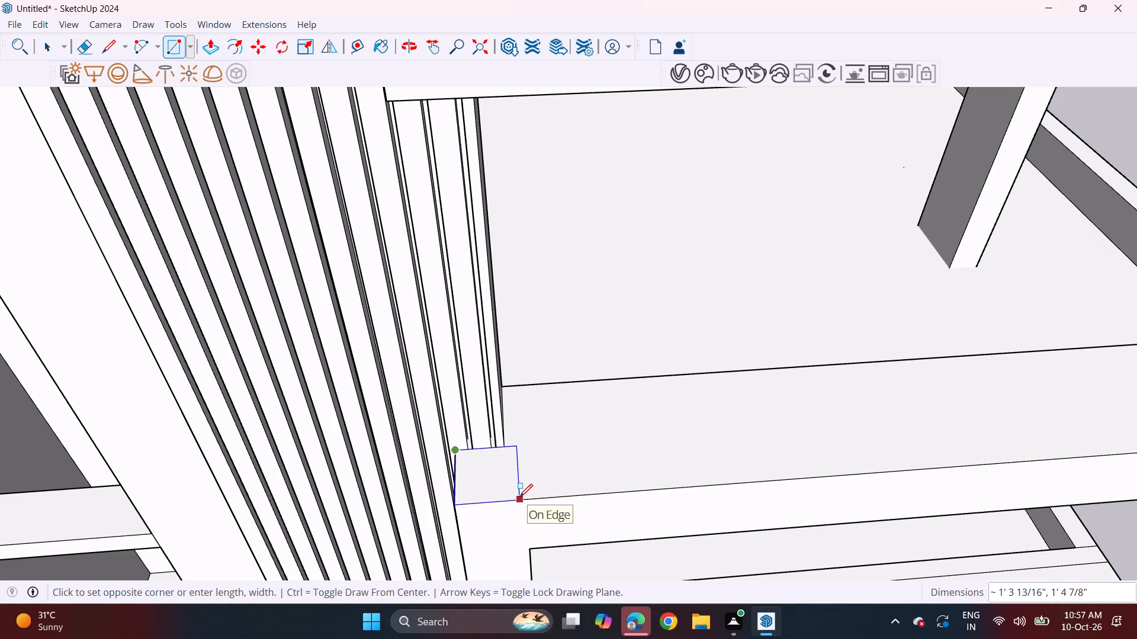
{"action": "left_click", "coordinate": [519, 498]}
Push/Pull the new rectangle on the balcony frame beam 3' upward into a short post beside the fins.
{"action": "scroll", "coordinate": [524, 456], "scroll_direction": "down", "scroll_amount": 7}
{"action": "middle_click_drag", "start_coordinate": [525, 459], "coordinate": [489, 357]}
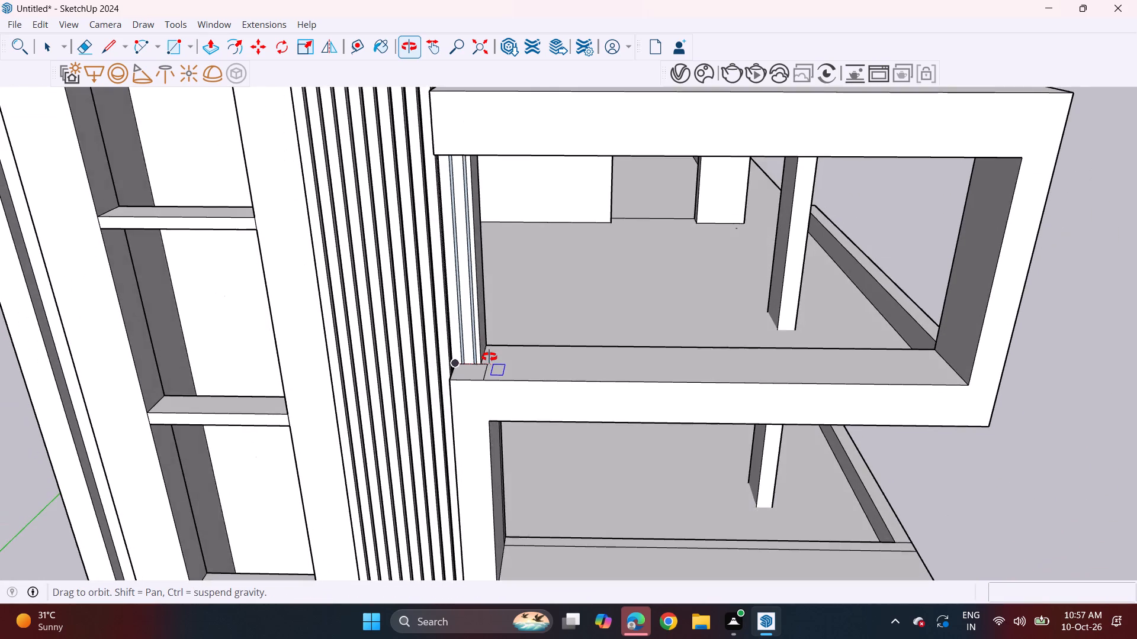
{"action": "middle_click_drag", "start_coordinate": [489, 357], "coordinate": [502, 331]}
{"action": "left_click", "coordinate": [214, 44]}
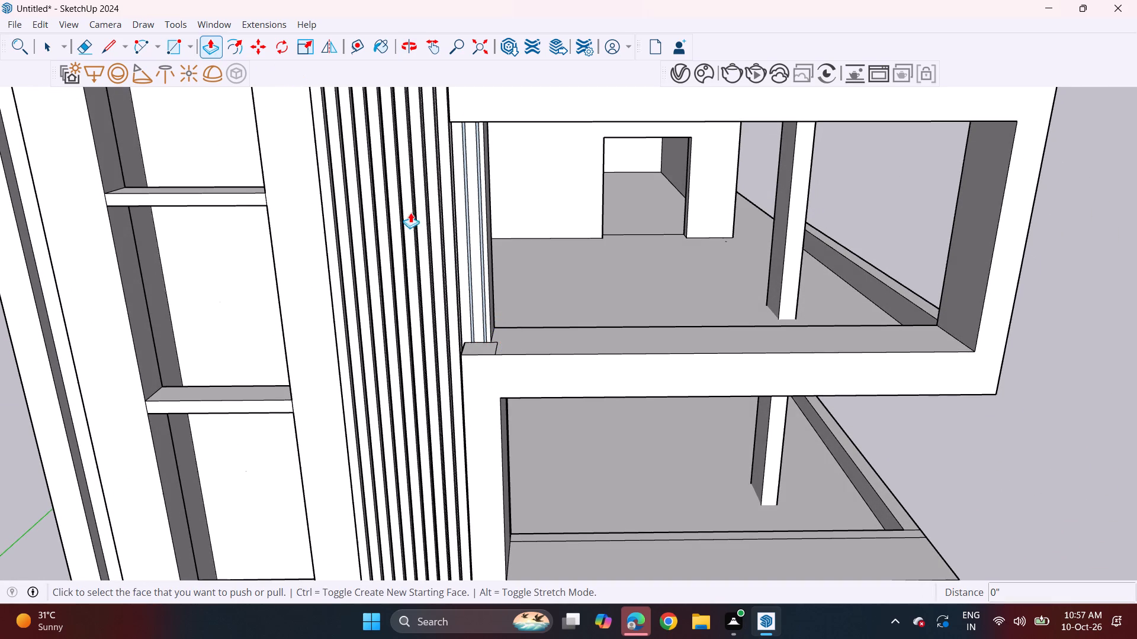
{"action": "left_click", "coordinate": [483, 348]}
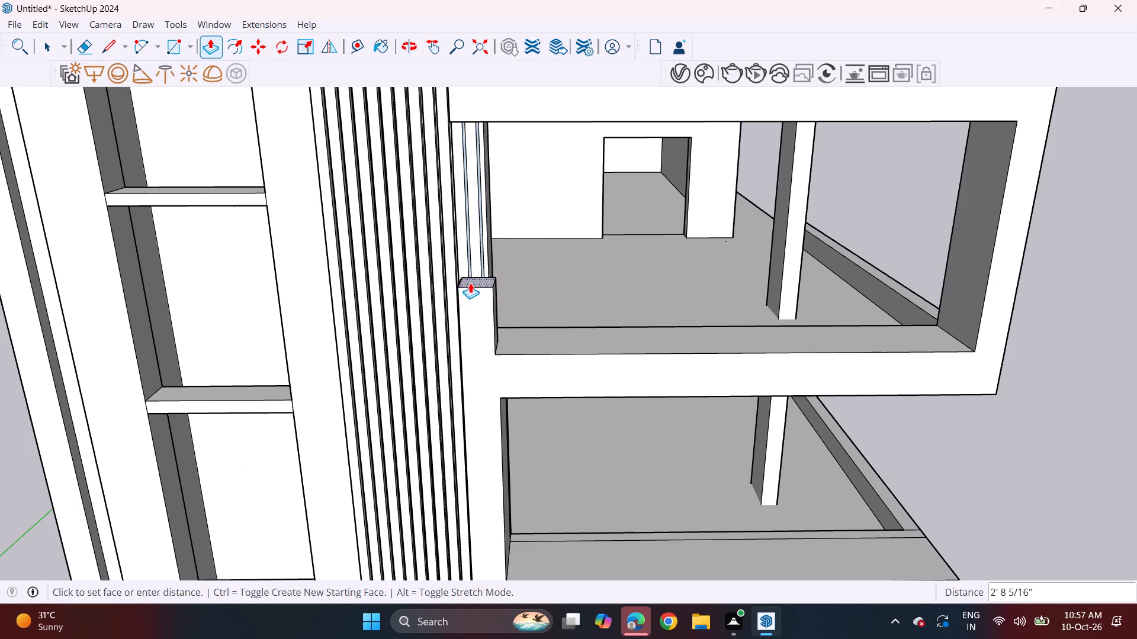
{"action": "type", "text": "3'"}
{"action": "key", "text": "Return"}
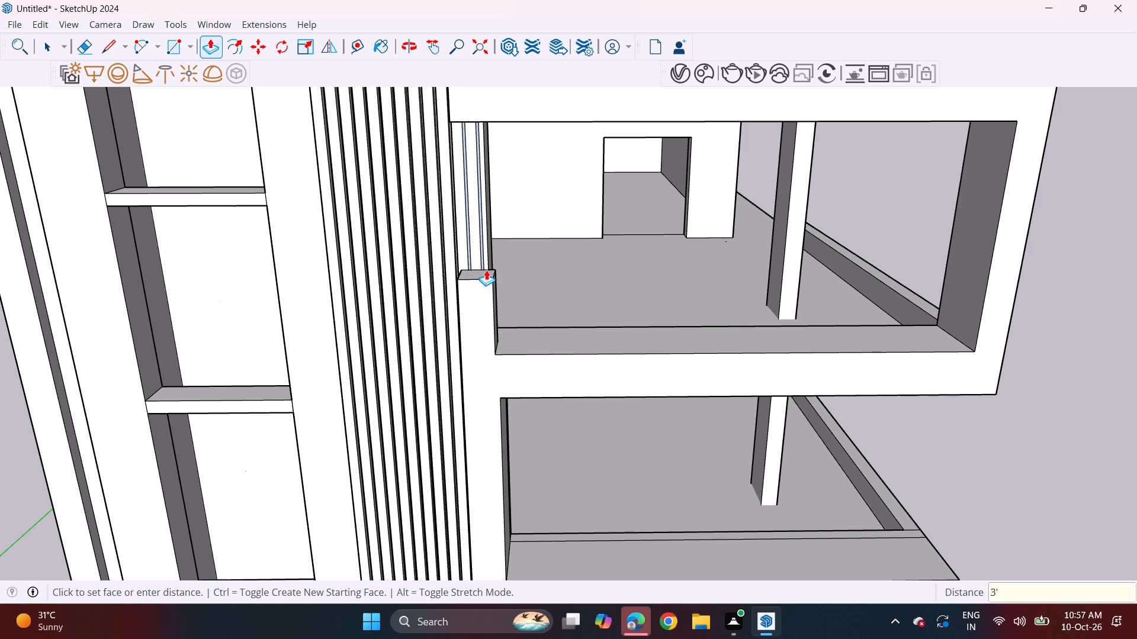
{"action": "middle_click_drag", "start_coordinate": [545, 307], "coordinate": [534, 254]}
{"action": "scroll", "coordinate": [531, 250], "scroll_direction": "down", "scroll_amount": 3}
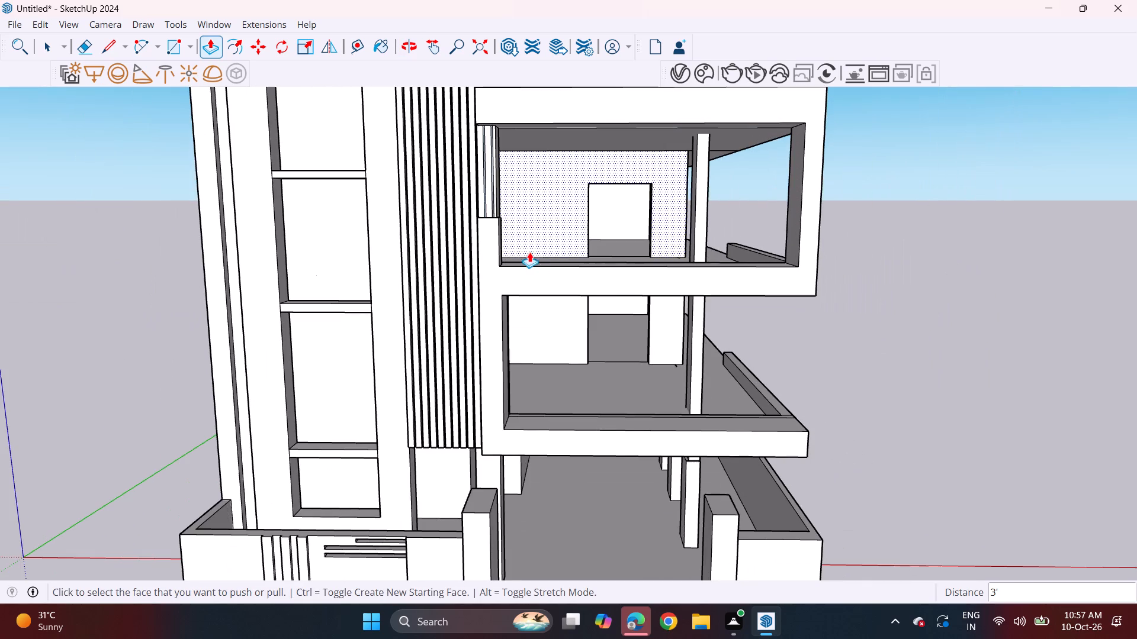
Draw a strip outline about 1' 3 5/8" deep and 4' 2 1/4" long on the middle balcony beam's top, at the end away from the fins.
{"action": "middle_click_drag", "start_coordinate": [683, 285], "coordinate": [587, 302]}
{"action": "middle_click_drag", "start_coordinate": [593, 292], "coordinate": [568, 451]}
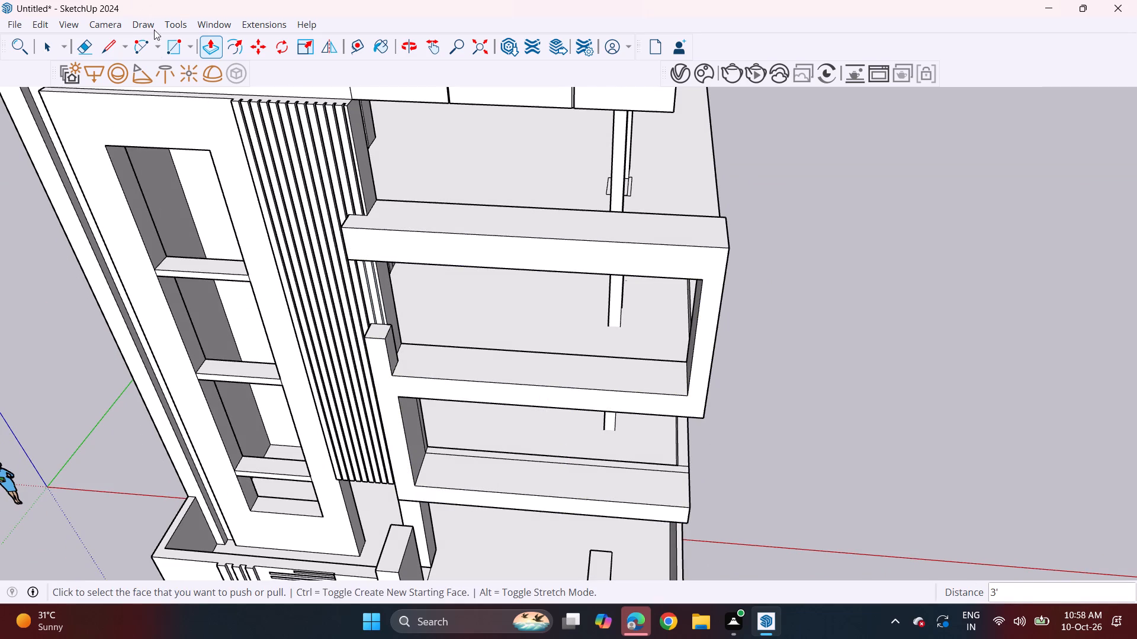
{"action": "double_click", "coordinate": [102, 51]}
{"action": "middle_click_drag", "start_coordinate": [689, 395], "coordinate": [689, 447]}
{"action": "scroll", "coordinate": [619, 409], "scroll_direction": "up", "scroll_amount": 6}
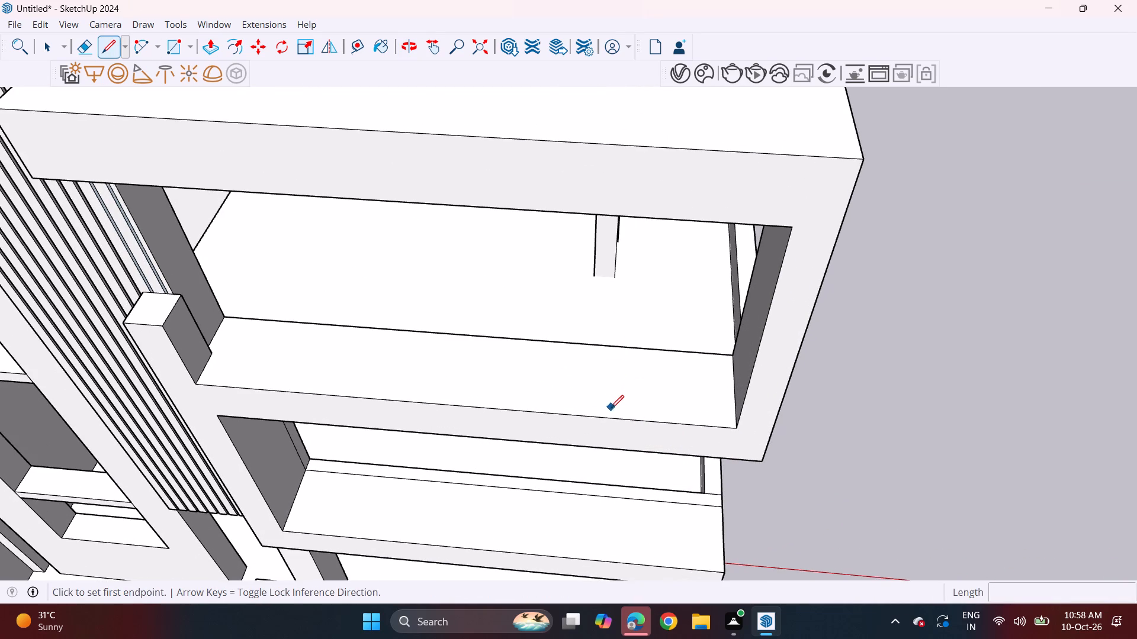
{"action": "left_click", "coordinate": [611, 417]}
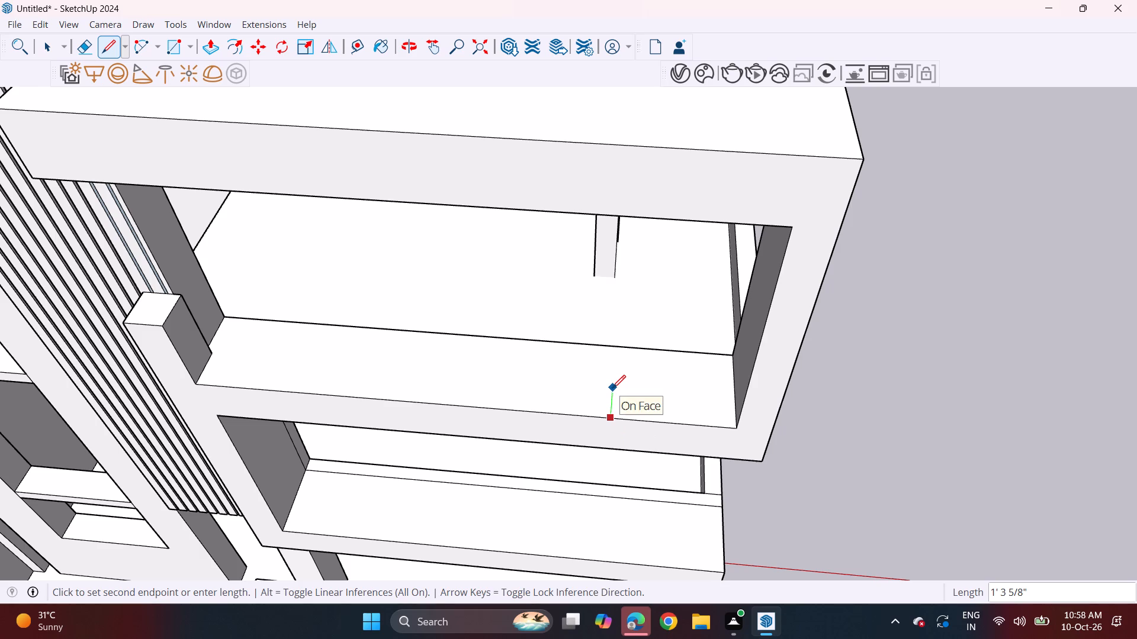
{"action": "double_click", "coordinate": [612, 388]}
{"action": "left_click", "coordinate": [739, 398]}
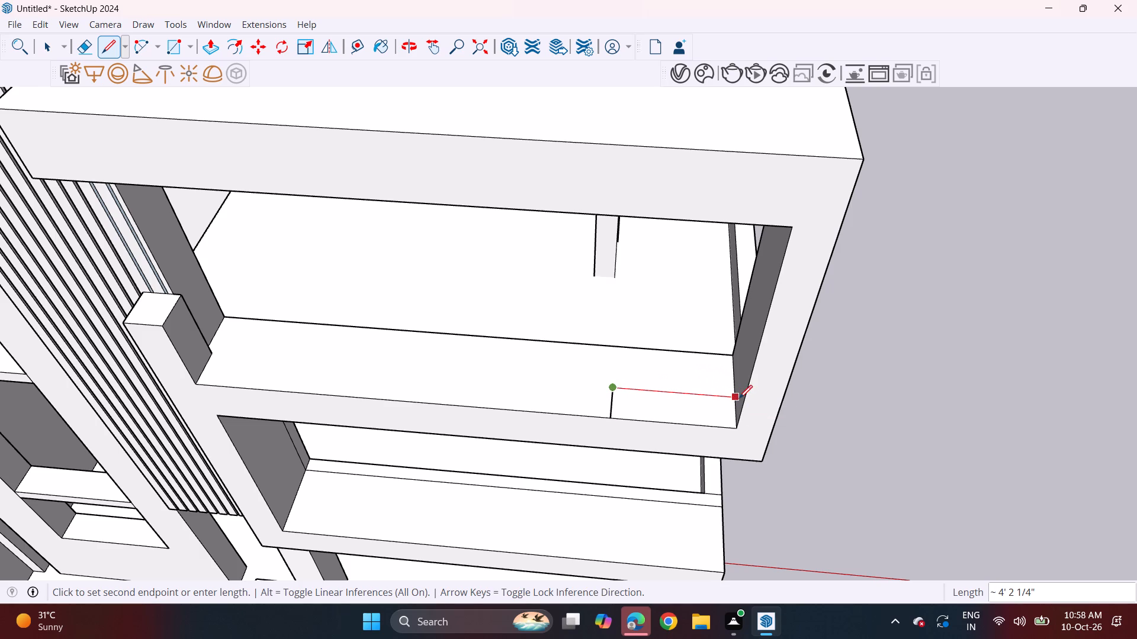
Outline a strip about 5' 1 15/16" long on the lower balcony beam's top, turning back about 1' 11 1/8" to the inner edge line.
{"action": "middle_click_drag", "start_coordinate": [638, 418], "coordinate": [655, 295]}
{"action": "scroll", "coordinate": [657, 373], "scroll_direction": "down", "scroll_amount": 4}
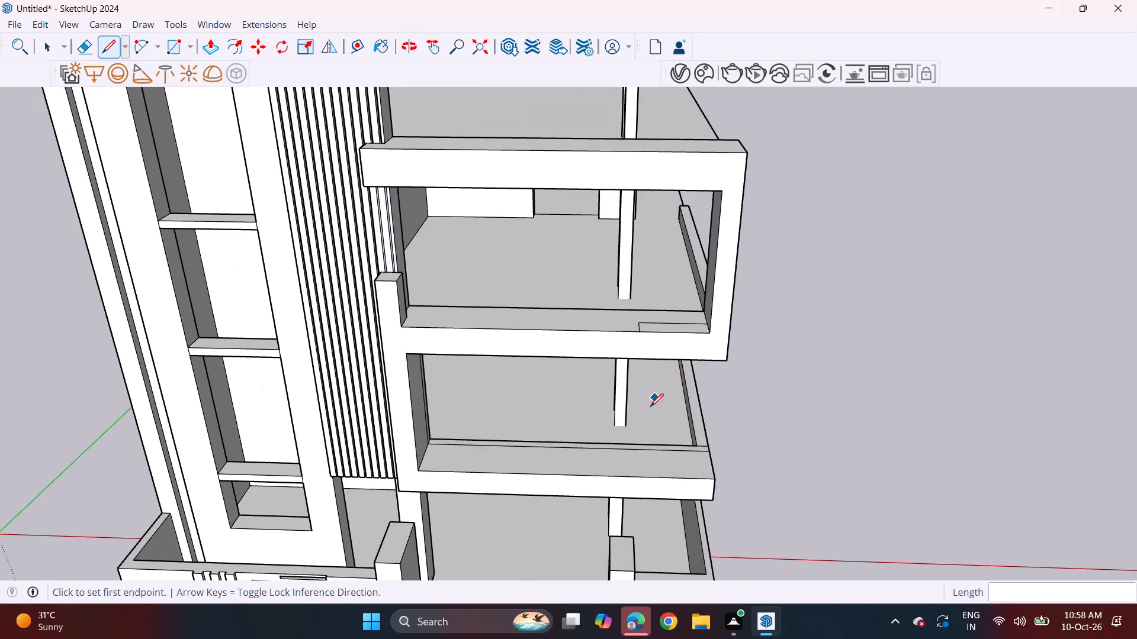
{"action": "middle_click_drag", "start_coordinate": [647, 451], "coordinate": [631, 340]}
{"action": "middle_click_drag", "start_coordinate": [621, 362], "coordinate": [630, 399]}
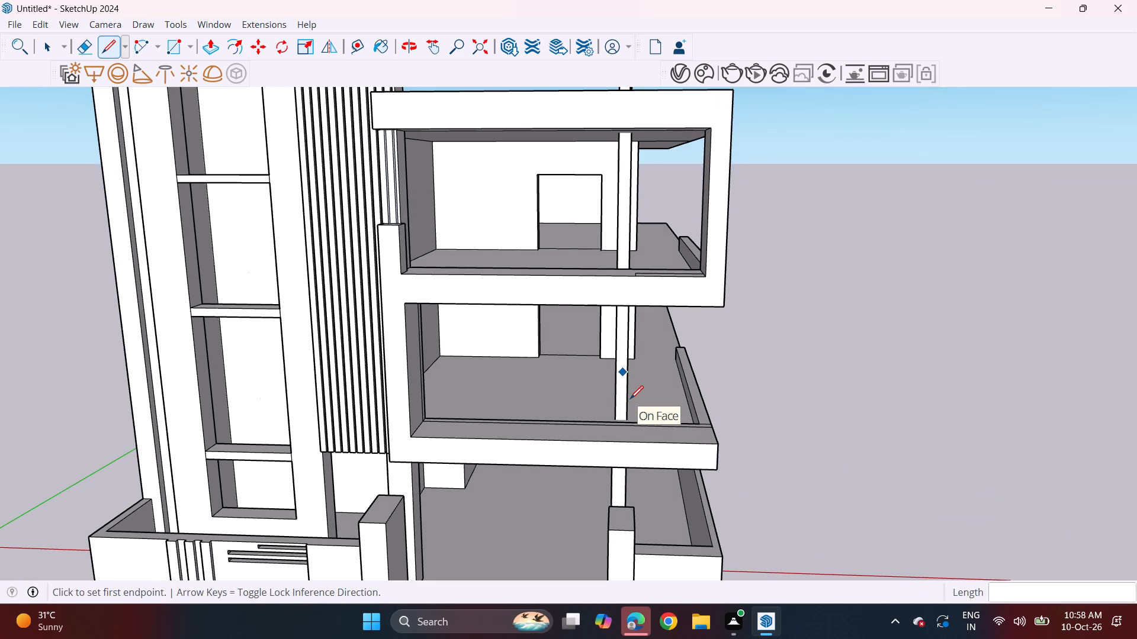
{"action": "middle_click", "coordinate": [628, 435]}
{"action": "scroll", "coordinate": [615, 438], "scroll_direction": "up", "scroll_amount": 4}
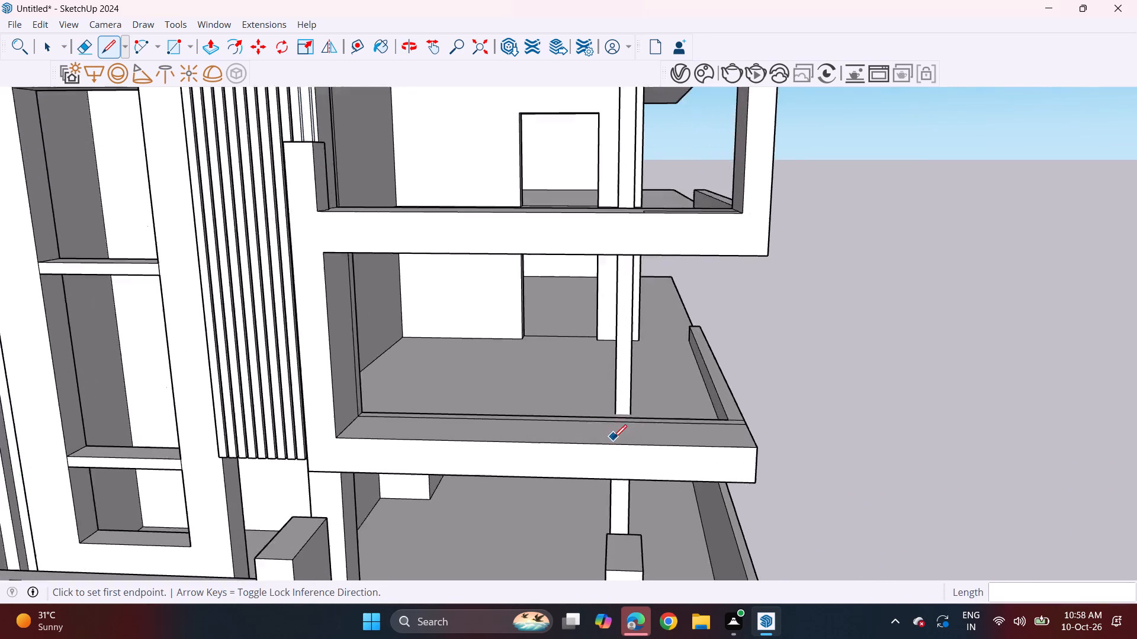
{"action": "scroll", "coordinate": [619, 448], "scroll_direction": "up", "scroll_amount": 3}
{"action": "double_click", "coordinate": [619, 448]}
{"action": "left_click", "coordinate": [621, 428]}
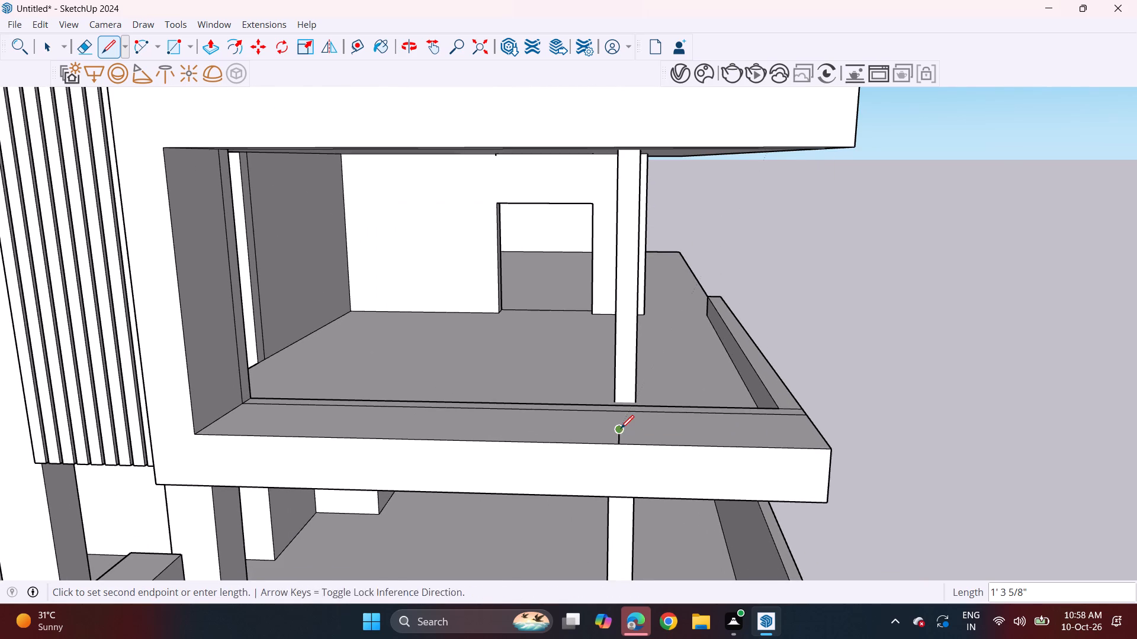
{"action": "left_click", "coordinate": [791, 437]}
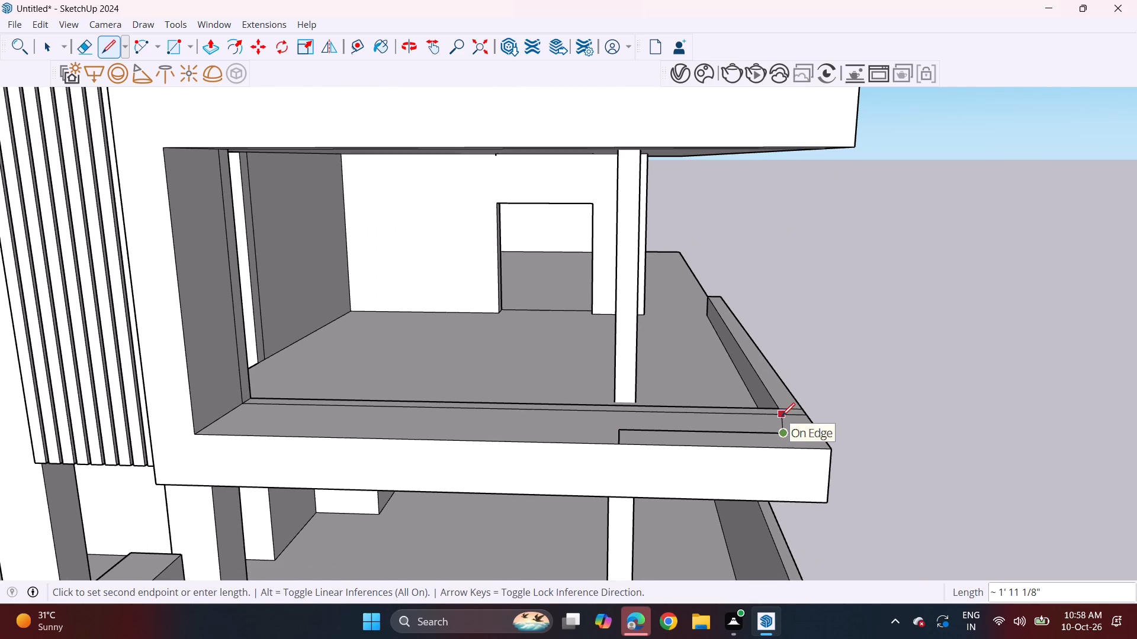
{"action": "left_click", "coordinate": [775, 414]}
Move the short end edge of the middle beam's strip about 1' 1 13/16" toward the fins to lengthen it.
{"action": "middle_click_drag", "start_coordinate": [681, 336], "coordinate": [599, 541], "text": "shift"}
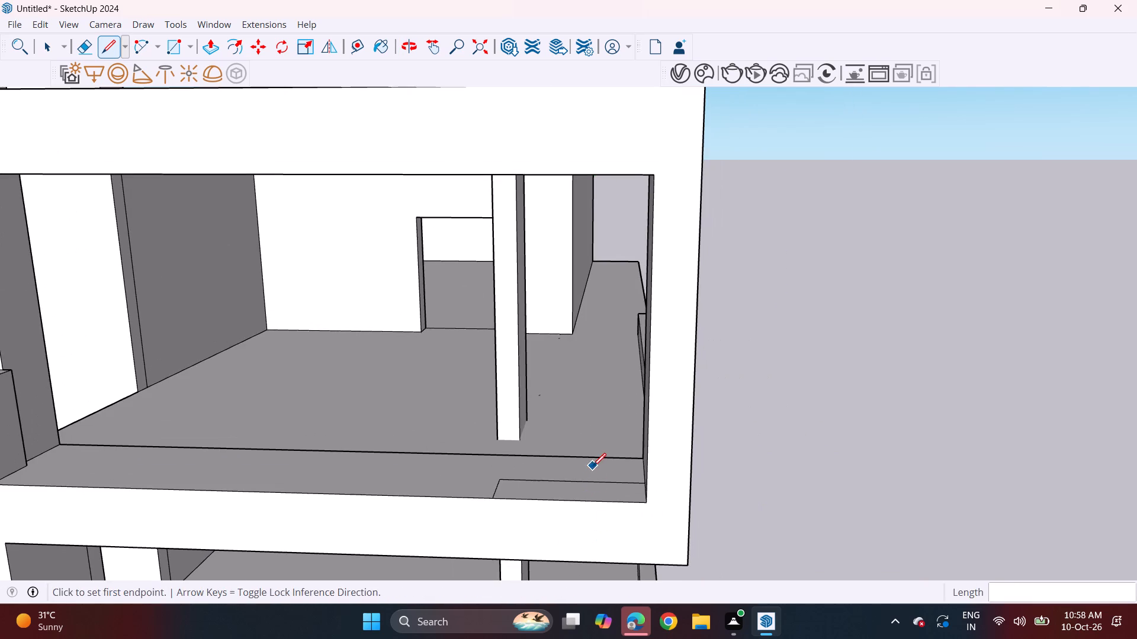
{"action": "middle_click_drag", "start_coordinate": [594, 470], "coordinate": [633, 472]}
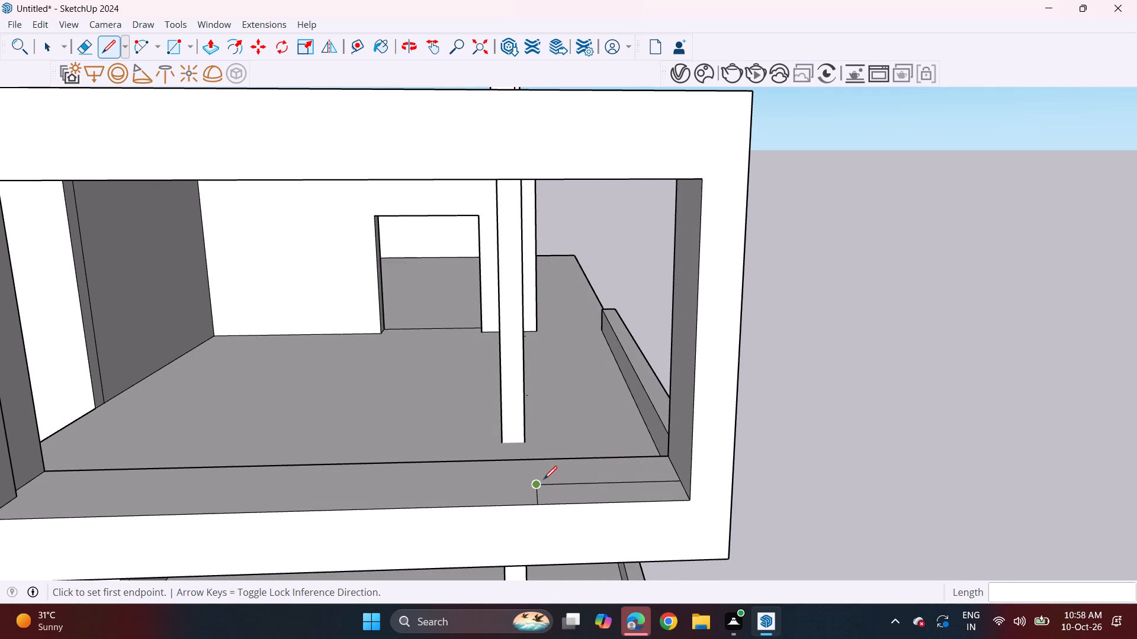
{"action": "key", "text": "space"}
{"action": "left_click", "coordinate": [535, 495]}
{"action": "left_click", "coordinate": [538, 496]}
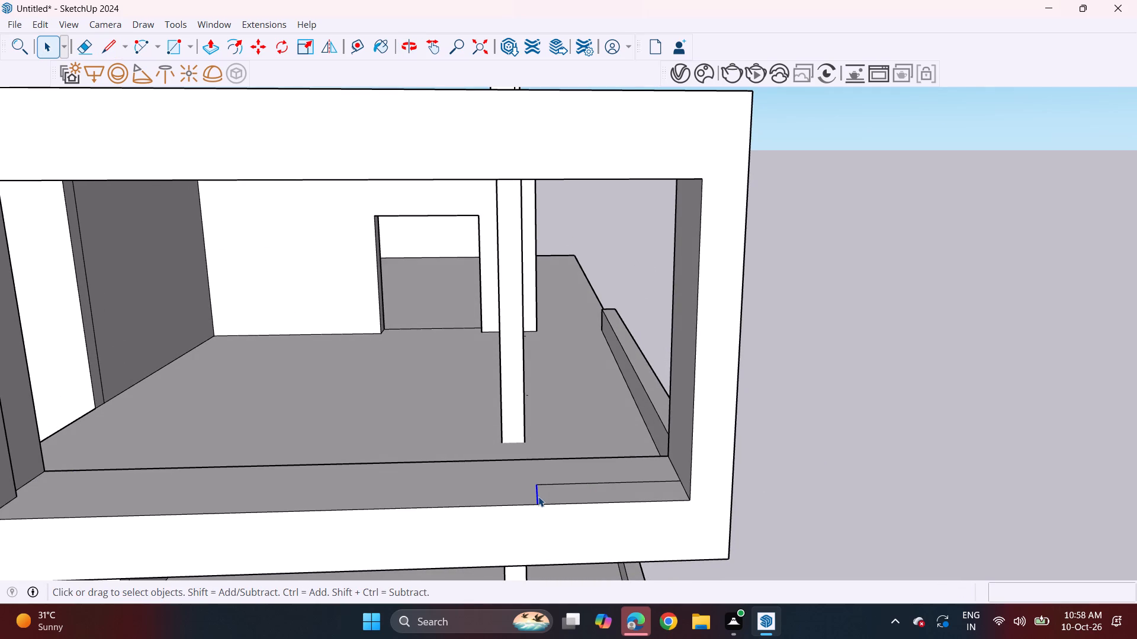
{"action": "key", "text": "m"}
{"action": "left_click", "coordinate": [535, 495]}
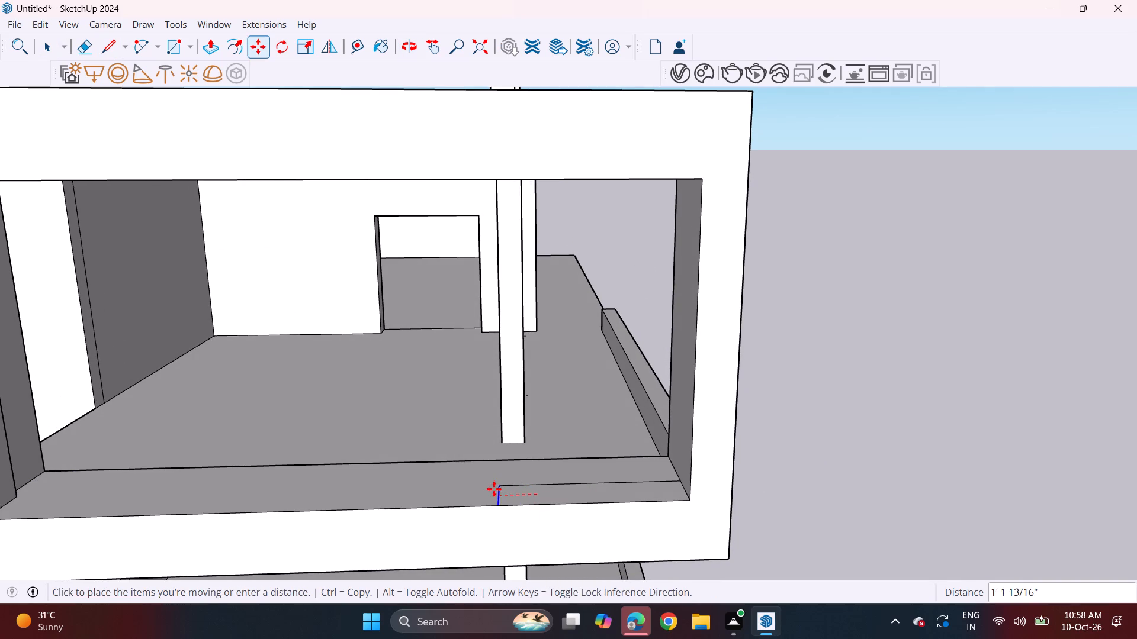
{"action": "left_click", "coordinate": [499, 492]}
Copy the middle beam's strip face about 10' 9 1/2" straight up onto the top face of the uppermost frame beam.
{"action": "middle_click_drag", "start_coordinate": [603, 478], "coordinate": [499, 222], "text": "shift"}
{"action": "scroll", "coordinate": [501, 234], "scroll_direction": "down", "scroll_amount": 3}
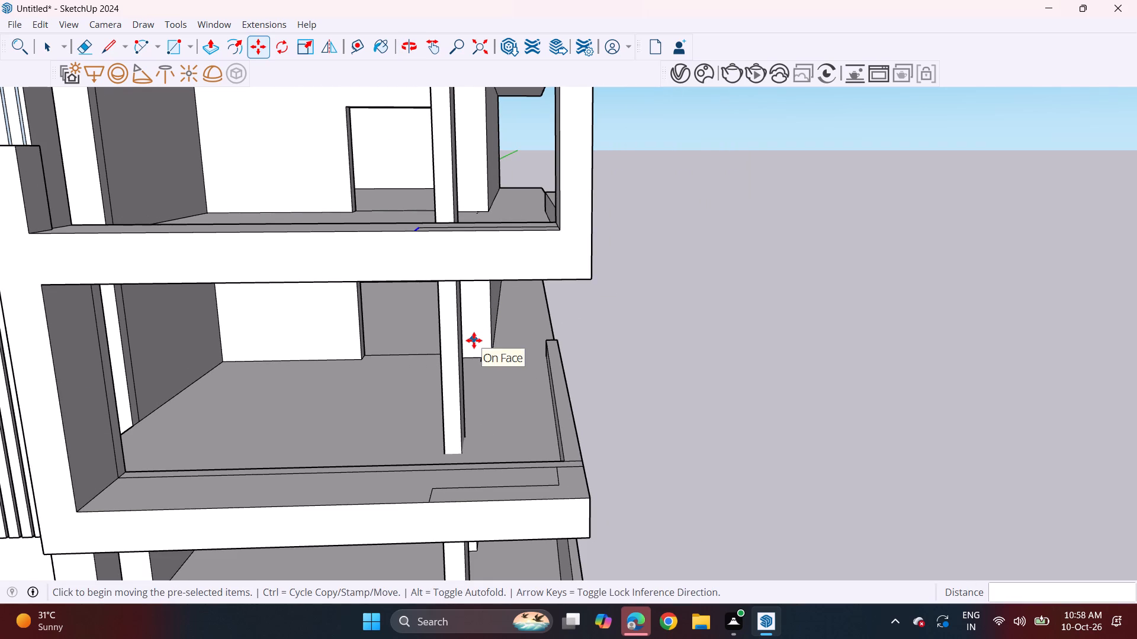
{"action": "scroll", "coordinate": [512, 390], "scroll_direction": "down", "scroll_amount": 3}
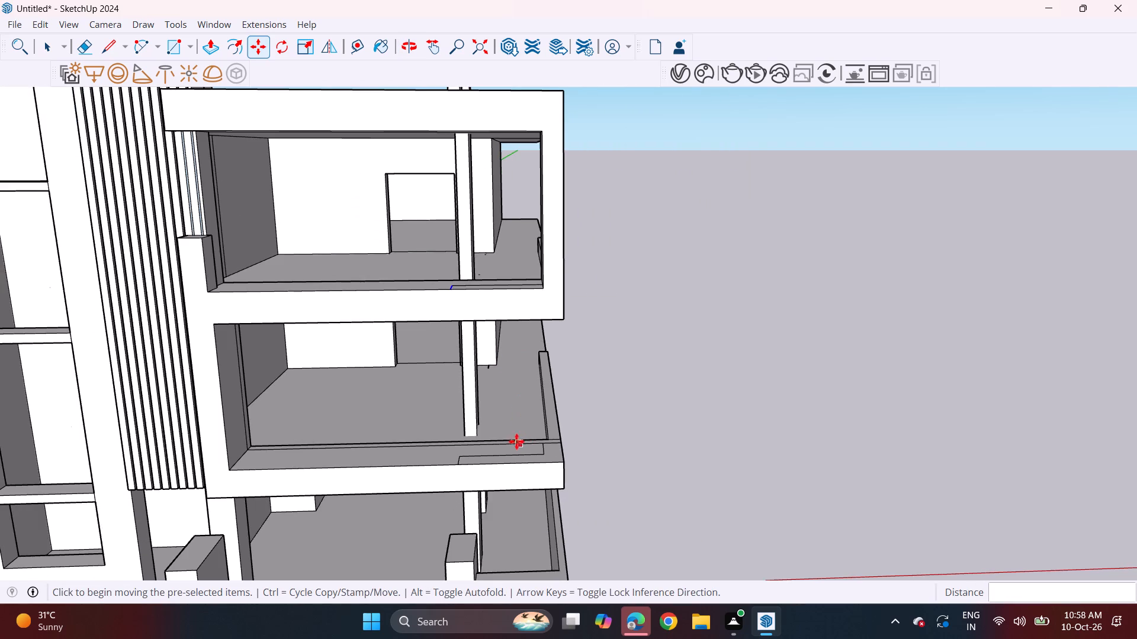
{"action": "middle_click_drag", "start_coordinate": [515, 441], "coordinate": [515, 284], "text": "shift"}
{"action": "middle_click_drag", "start_coordinate": [506, 214], "coordinate": [510, 508], "text": "shift"}
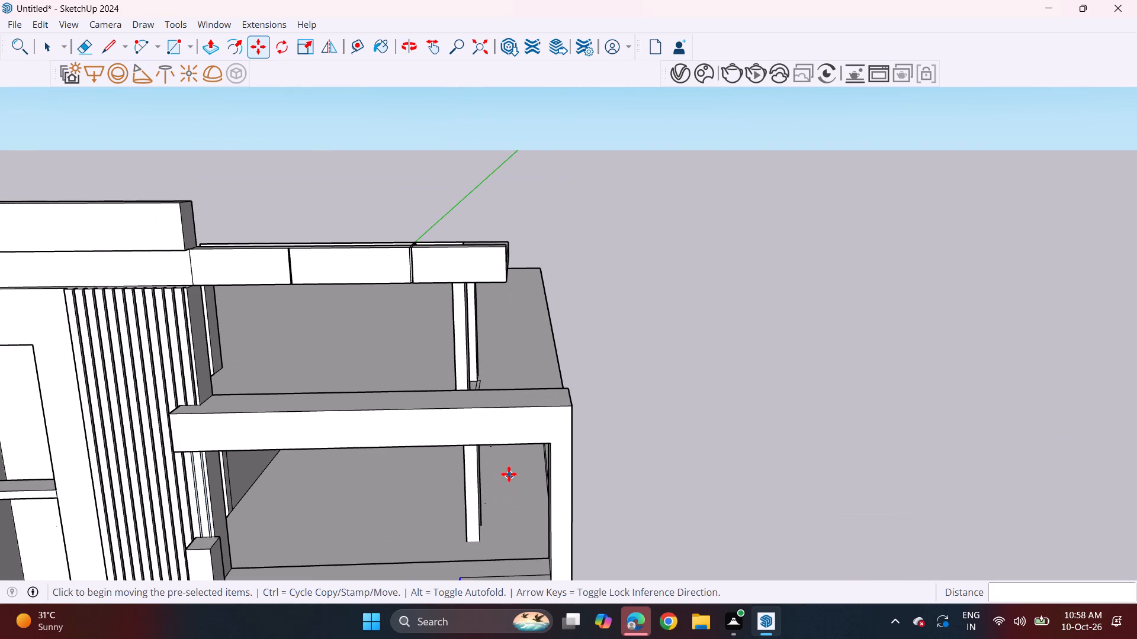
{"action": "middle_click_drag", "start_coordinate": [512, 420], "coordinate": [515, 470]}
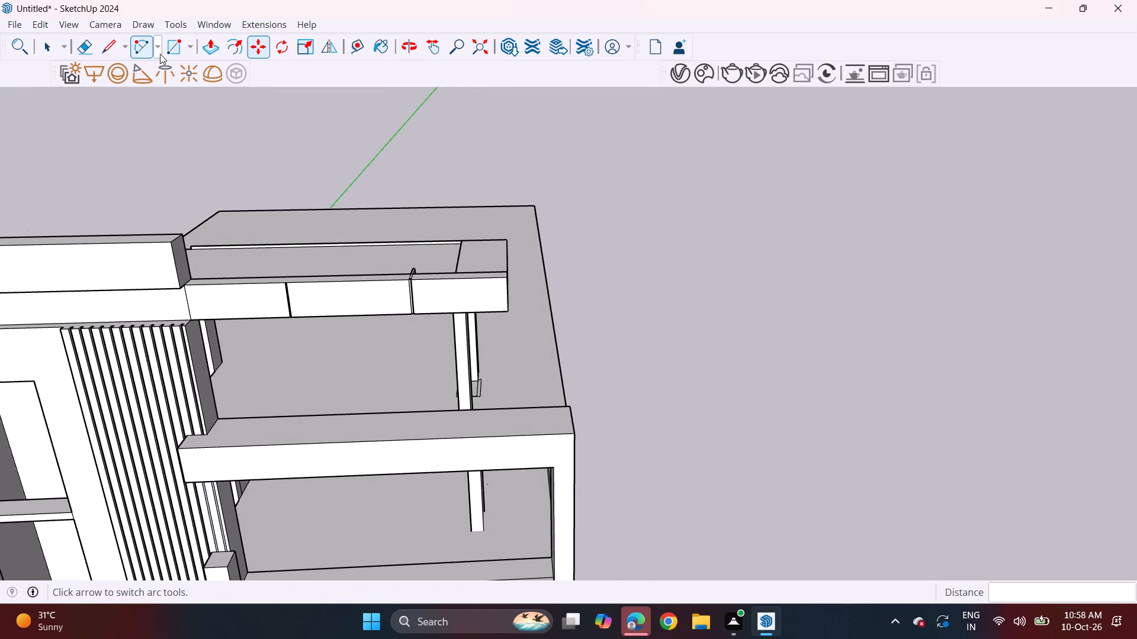
{"action": "middle_click_drag", "start_coordinate": [489, 427], "coordinate": [522, 263]}
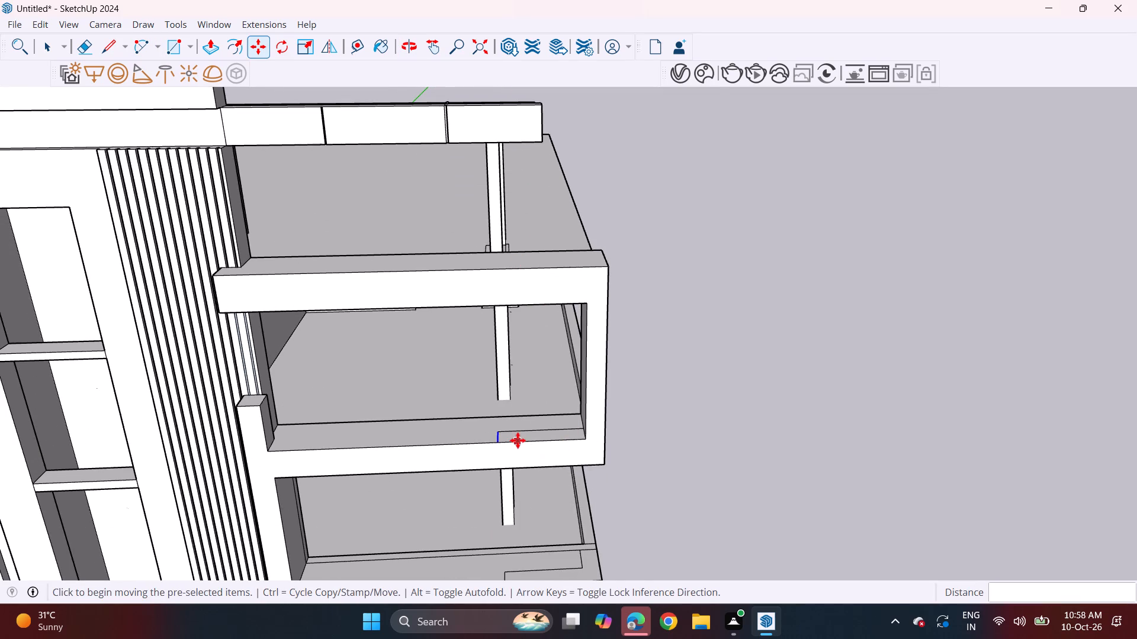
{"action": "scroll", "coordinate": [518, 440], "scroll_direction": "up", "scroll_amount": 7}
{"action": "key", "text": "space"}
{"action": "double_click", "coordinate": [521, 430]}
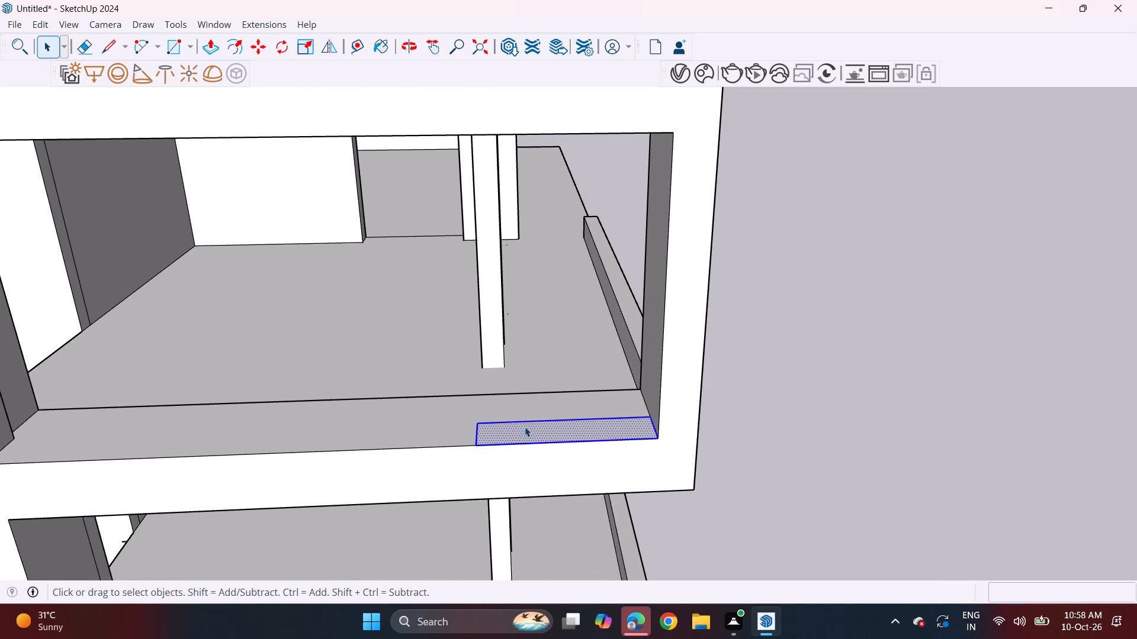
{"action": "key", "text": "m"}
{"action": "left_click", "coordinate": [657, 439]}
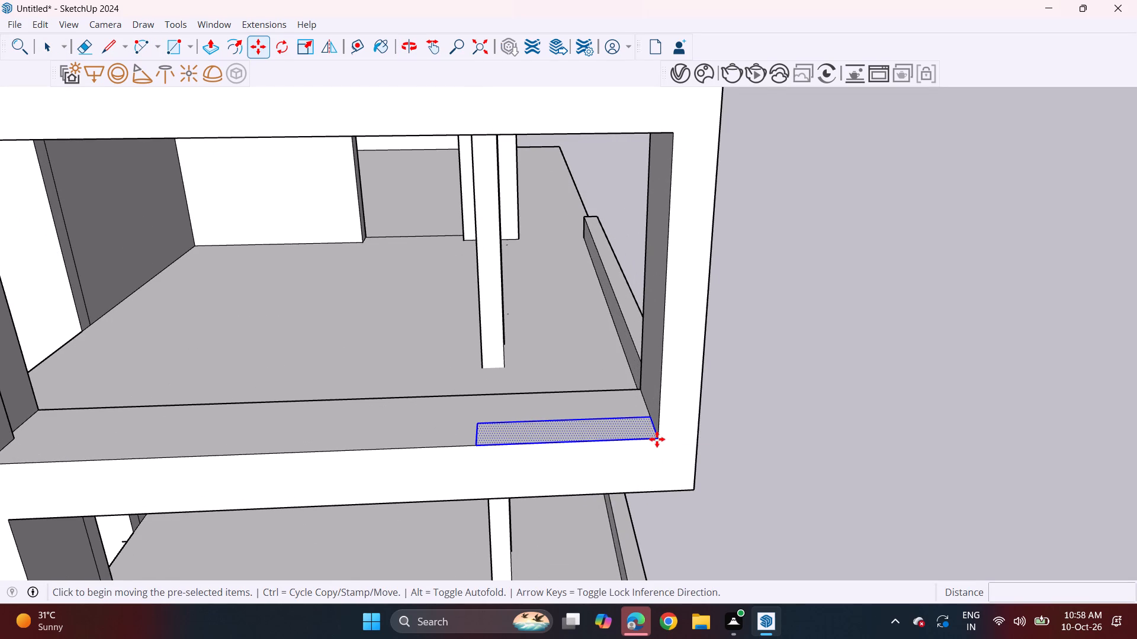
{"action": "middle_click_drag", "start_coordinate": [652, 301], "coordinate": [650, 504], "text": "shift"}
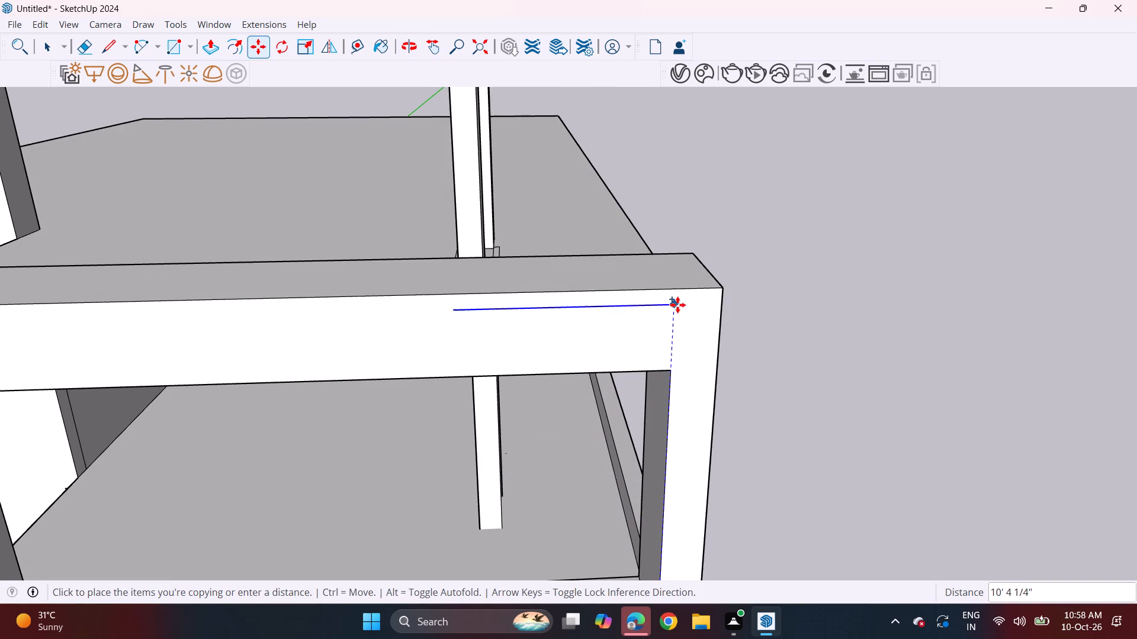
{"action": "left_click", "coordinate": [677, 292]}
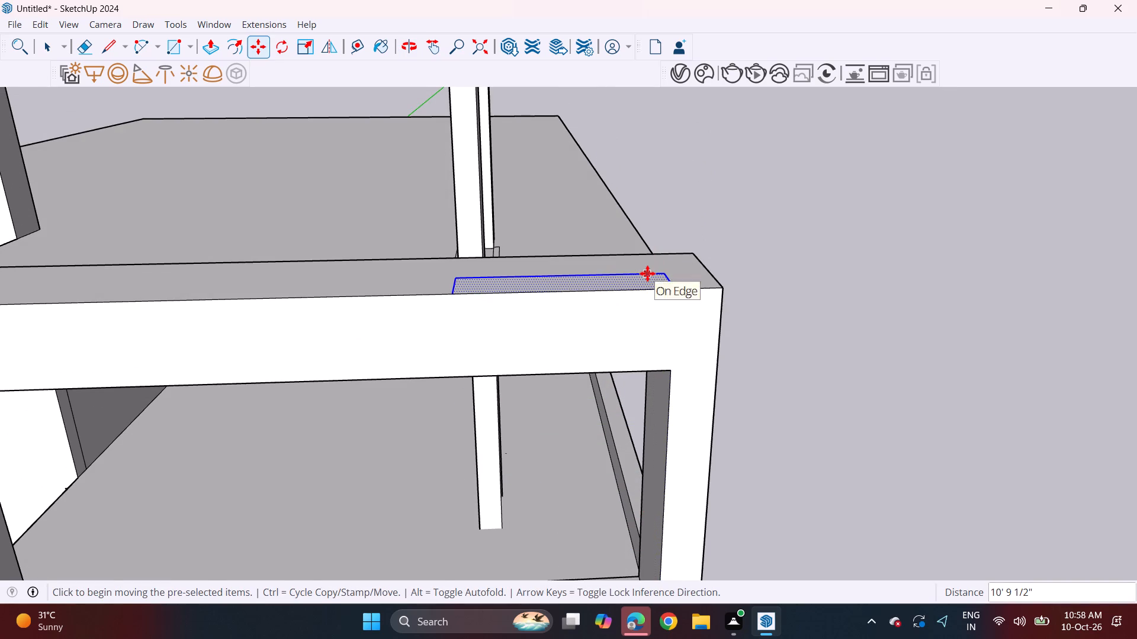
Draw a line from the copied strip's outer back corner to the rear edge of the uppermost beam, separating the corner section.
{"action": "middle_click_drag", "start_coordinate": [702, 305], "coordinate": [663, 391]}
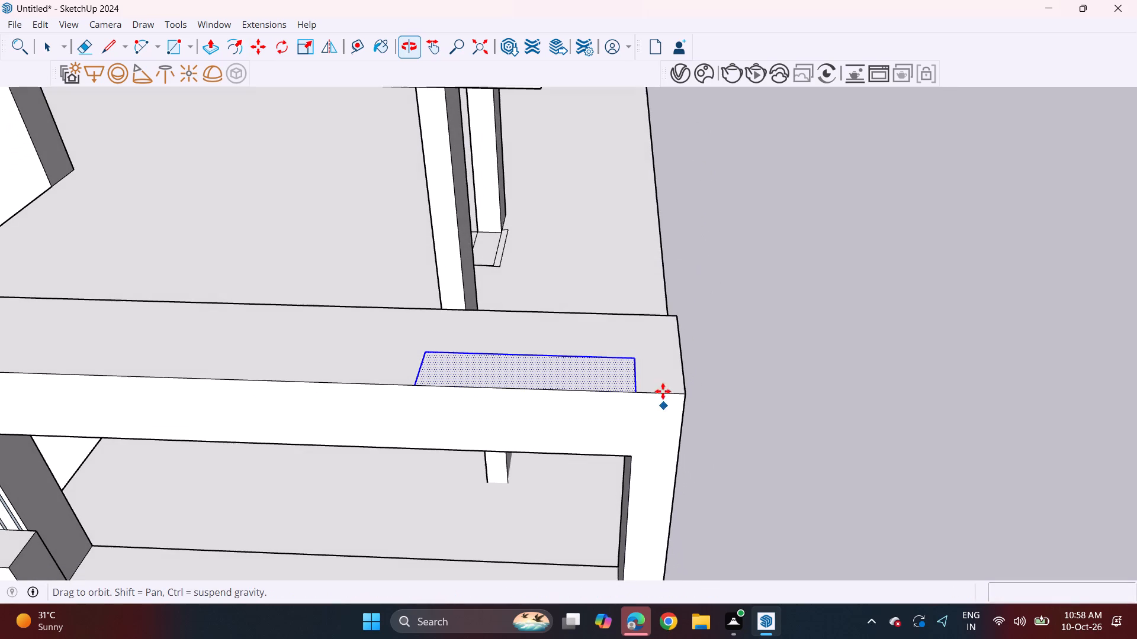
{"action": "middle_click_drag", "start_coordinate": [663, 391], "coordinate": [663, 391]}
{"action": "left_click_drag", "start_coordinate": [107, 44], "coordinate": [113, 48]}
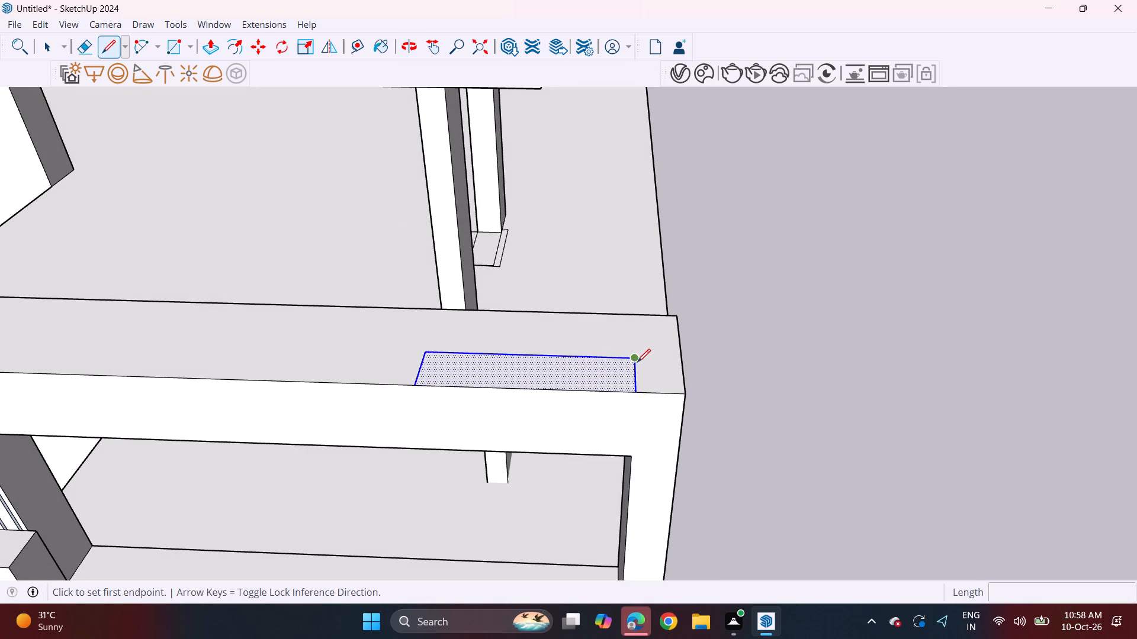
{"action": "left_click", "coordinate": [637, 362]}
{"action": "left_click", "coordinate": [637, 319]}
{"action": "middle_click_drag", "start_coordinate": [643, 430], "coordinate": [640, 371]}
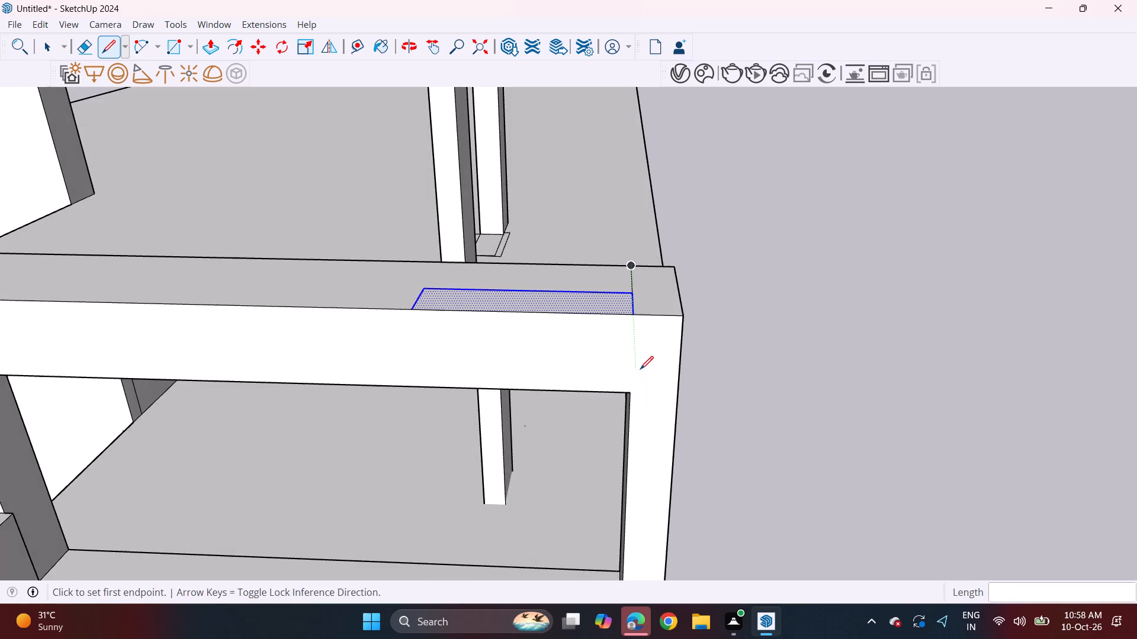
Push/Pull the outlined strip on the lower balcony beam 3' upward into a parapet section.
{"action": "key", "text": "space"}
{"action": "scroll", "coordinate": [620, 415], "scroll_direction": "down", "scroll_amount": 6}
{"action": "middle_click_drag", "start_coordinate": [571, 489], "coordinate": [608, 254]}
{"action": "middle_click_drag", "start_coordinate": [660, 433], "coordinate": [647, 357]}
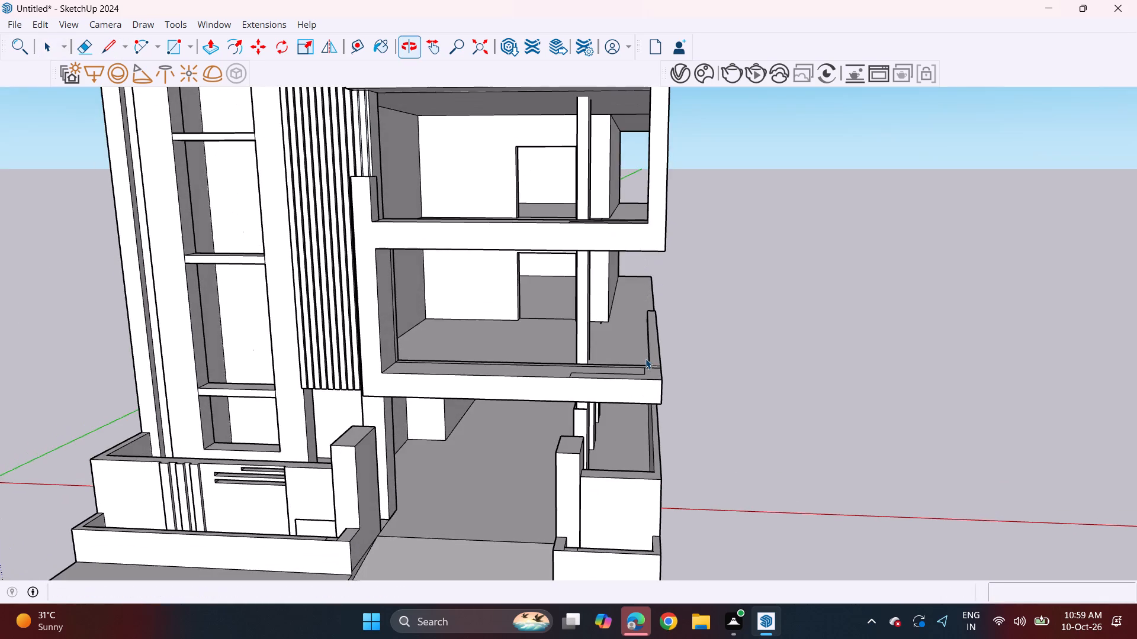
{"action": "middle_click_drag", "start_coordinate": [648, 406], "coordinate": [654, 425]}
{"action": "key", "text": "m"}
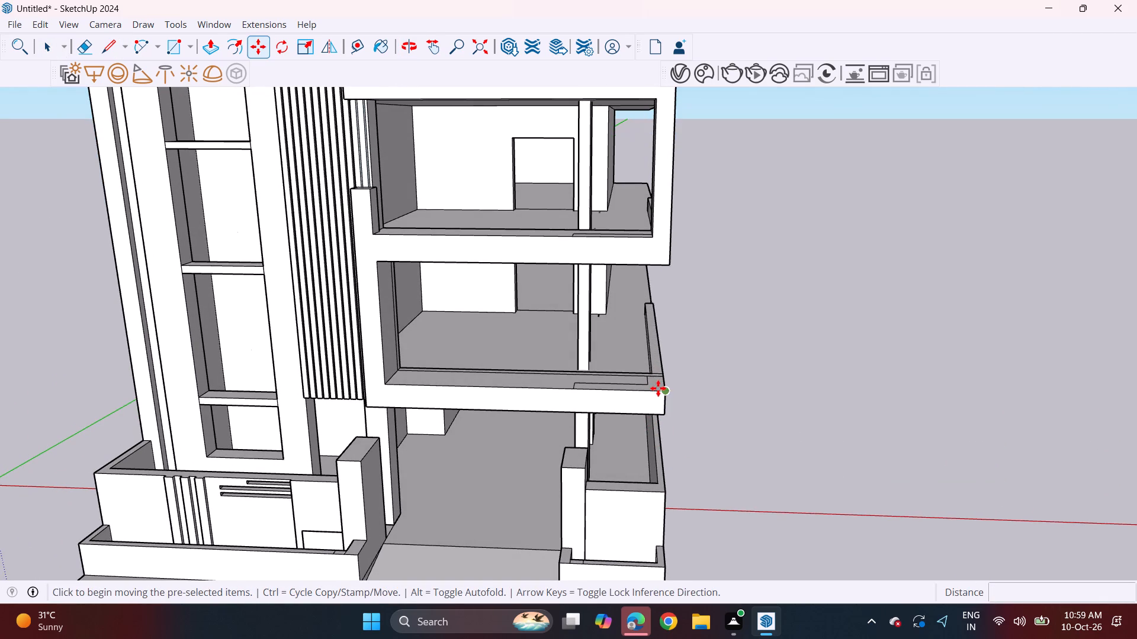
{"action": "key", "text": "p"}
{"action": "key", "text": "Escape"}
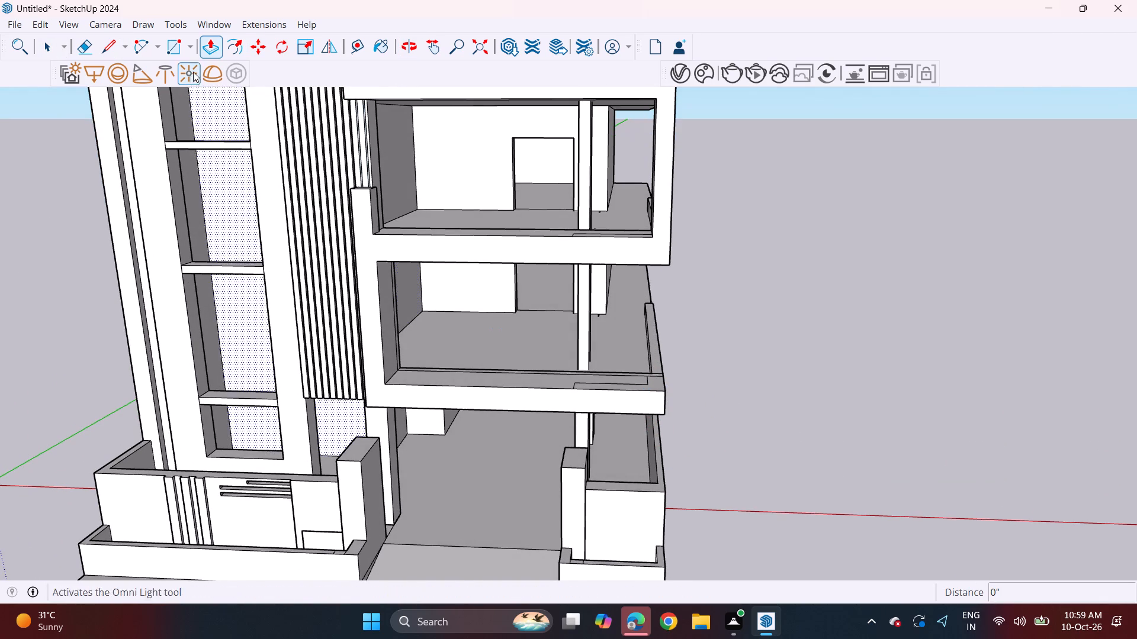
{"action": "left_click", "coordinate": [206, 56]}
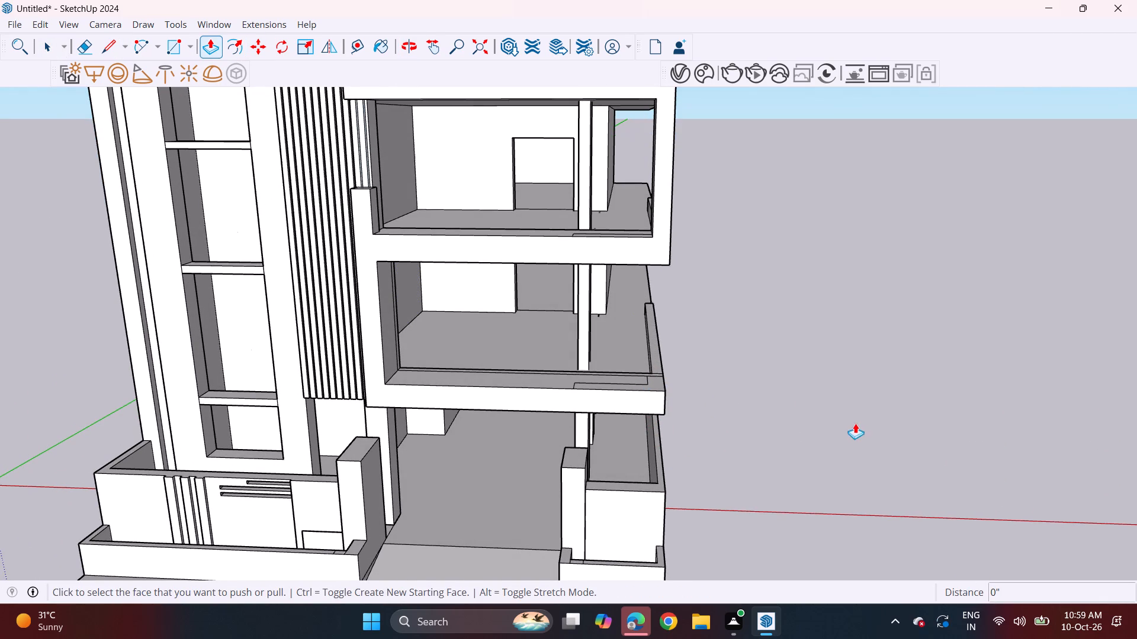
{"action": "left_click", "coordinate": [651, 385]}
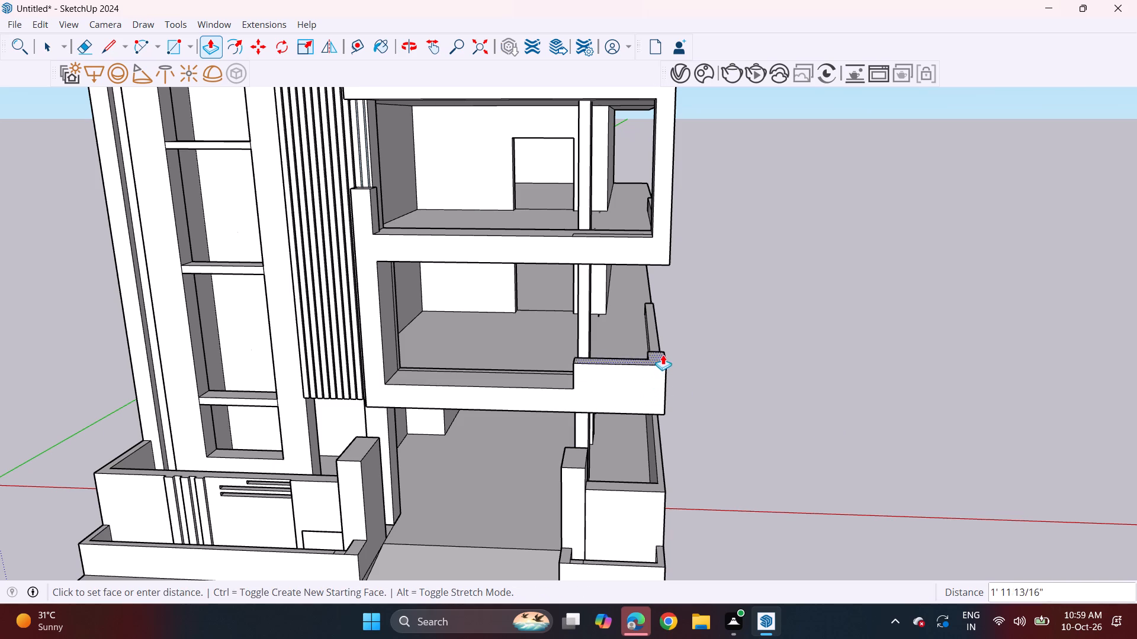
{"action": "type", "text": "3'"}
{"action": "key", "text": "Return"}
Push/Pull the strip on the middle balcony beam upward by the same 3'.
{"action": "middle_click_drag", "start_coordinate": [618, 191], "coordinate": [603, 344]}
{"action": "double_click", "coordinate": [603, 351]}
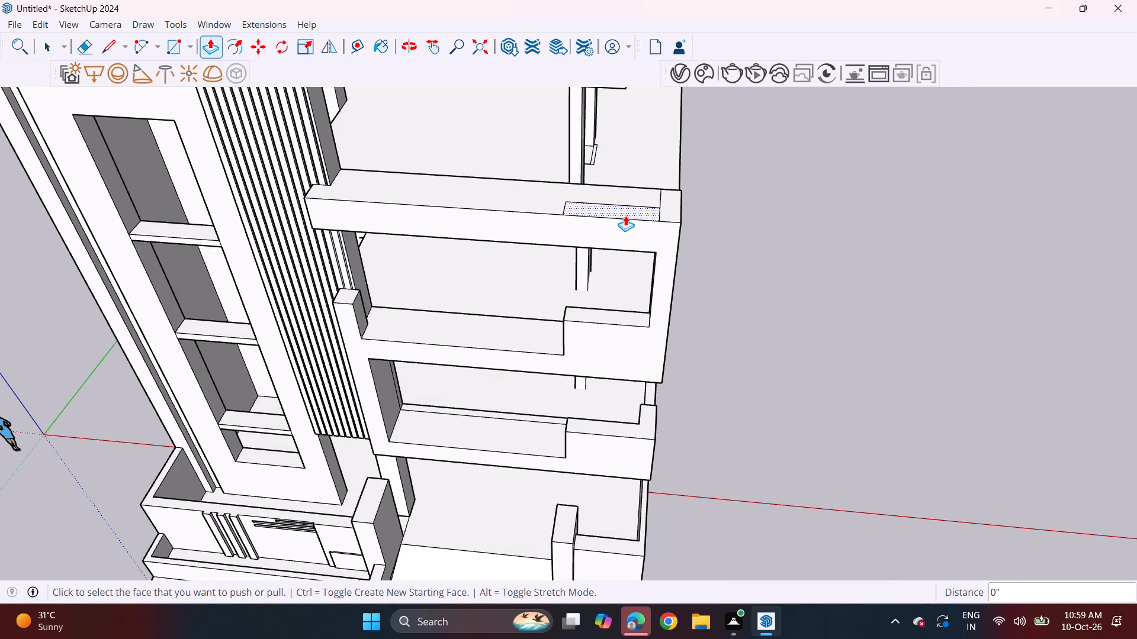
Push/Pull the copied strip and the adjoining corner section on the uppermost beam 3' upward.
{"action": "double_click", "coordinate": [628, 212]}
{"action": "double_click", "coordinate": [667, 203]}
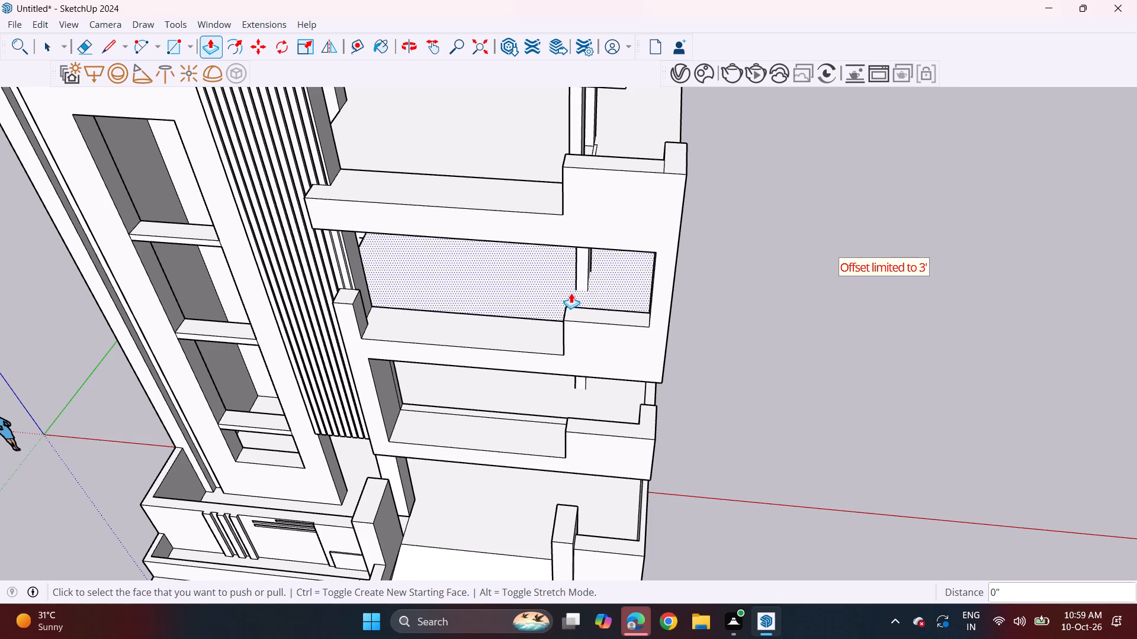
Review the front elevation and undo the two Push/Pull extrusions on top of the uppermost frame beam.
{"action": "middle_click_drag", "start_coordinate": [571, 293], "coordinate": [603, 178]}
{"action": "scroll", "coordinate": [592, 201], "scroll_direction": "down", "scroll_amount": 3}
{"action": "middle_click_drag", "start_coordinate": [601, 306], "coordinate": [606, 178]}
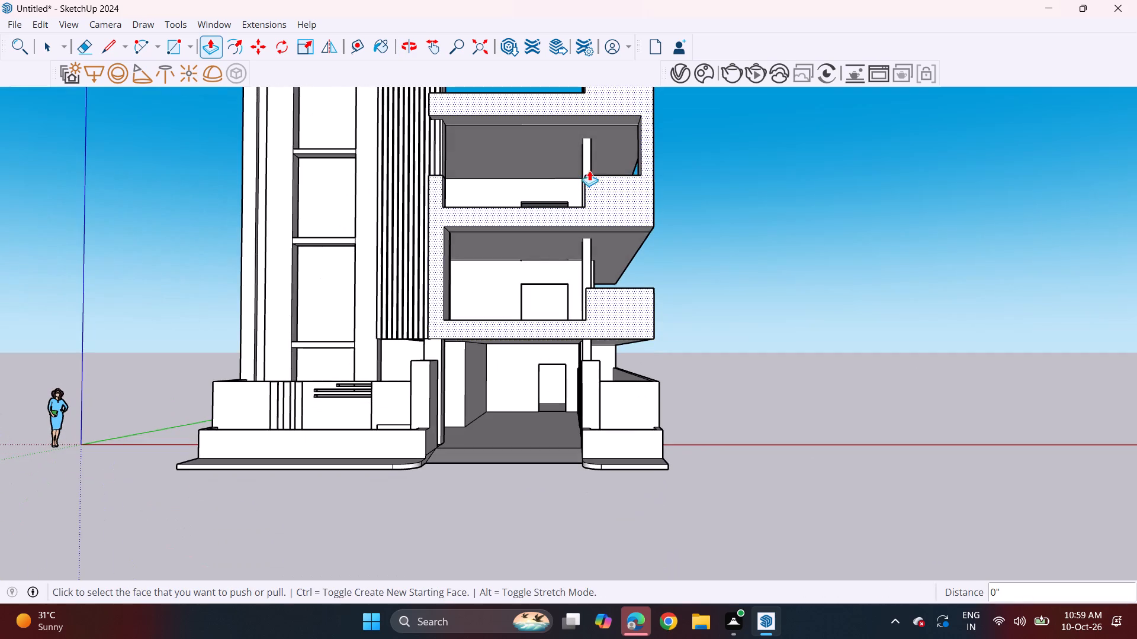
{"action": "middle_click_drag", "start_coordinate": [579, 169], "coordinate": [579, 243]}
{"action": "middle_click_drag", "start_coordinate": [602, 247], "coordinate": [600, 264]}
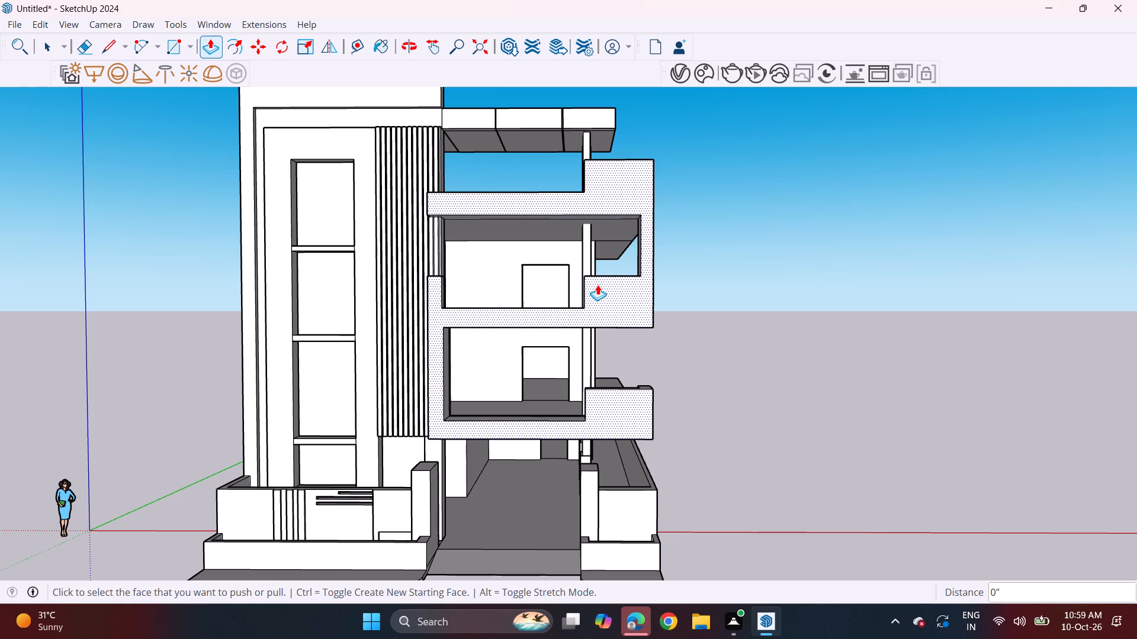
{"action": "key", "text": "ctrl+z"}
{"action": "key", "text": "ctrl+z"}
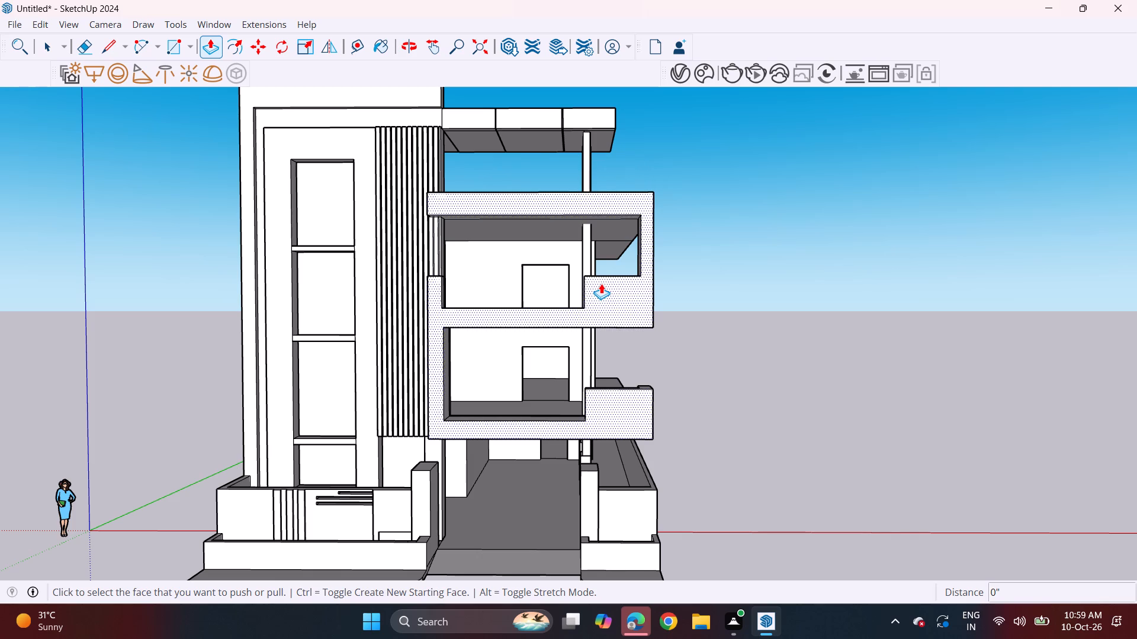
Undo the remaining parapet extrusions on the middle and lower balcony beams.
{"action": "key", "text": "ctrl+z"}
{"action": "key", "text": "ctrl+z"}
Push/Pull the outlined strip at the outer corner of the lower balcony beam 3' upward.
{"action": "middle_click_drag", "start_coordinate": [629, 386], "coordinate": [631, 450]}
{"action": "scroll", "coordinate": [631, 433], "scroll_direction": "up", "scroll_amount": 2}
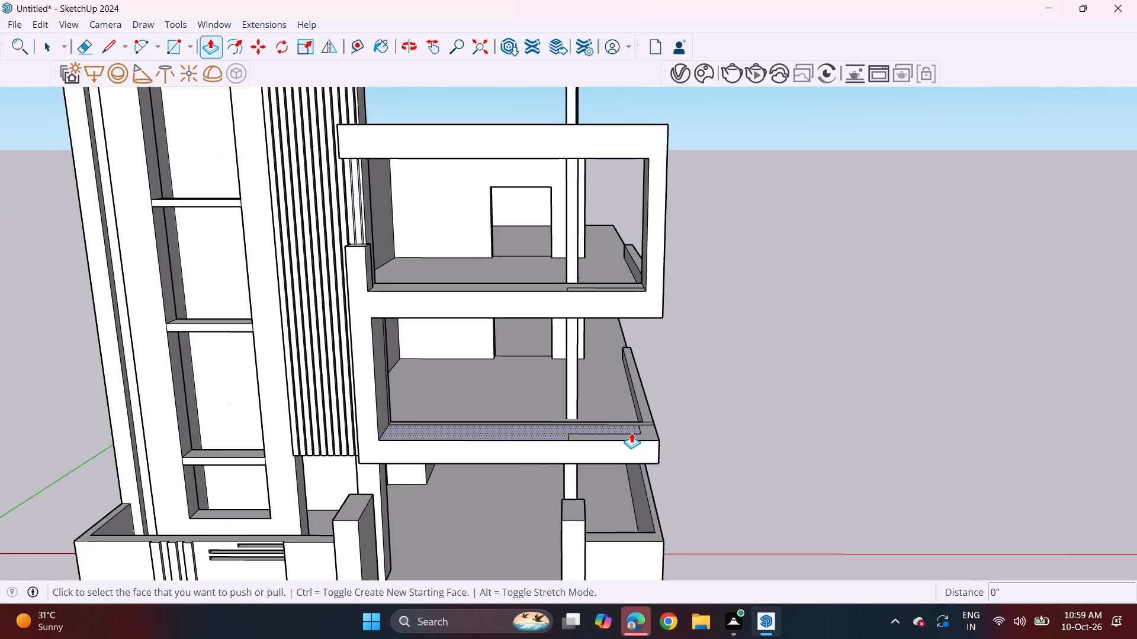
{"action": "scroll", "coordinate": [631, 433], "scroll_direction": "up", "scroll_amount": 4}
{"action": "left_click", "coordinate": [644, 437]}
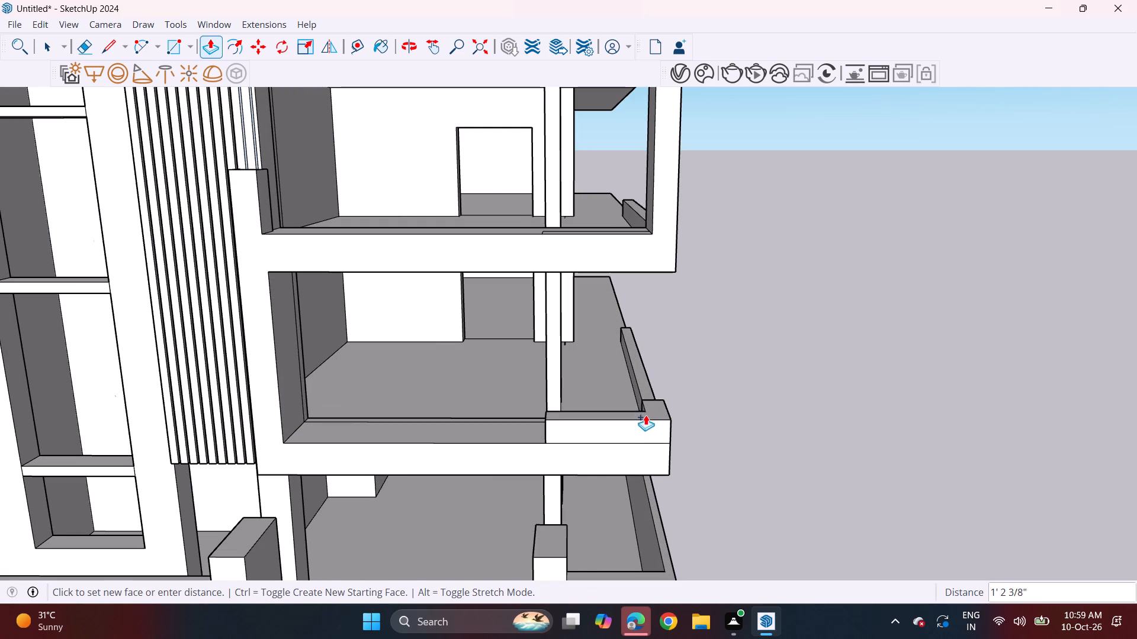
{"action": "type", "text": "3'"}
{"action": "key", "text": "Return"}
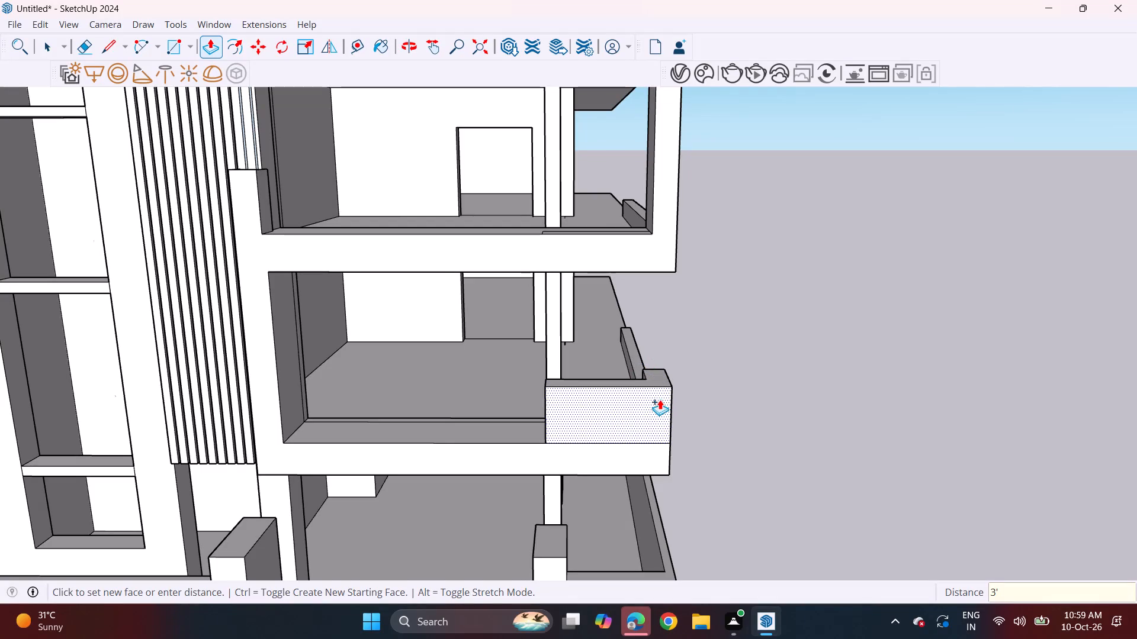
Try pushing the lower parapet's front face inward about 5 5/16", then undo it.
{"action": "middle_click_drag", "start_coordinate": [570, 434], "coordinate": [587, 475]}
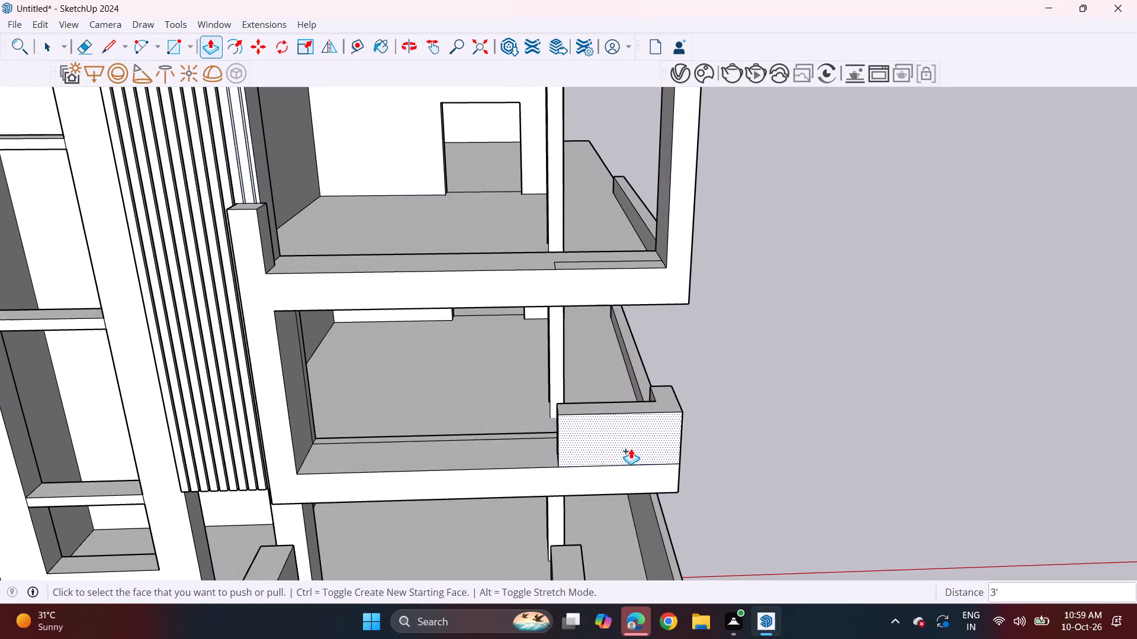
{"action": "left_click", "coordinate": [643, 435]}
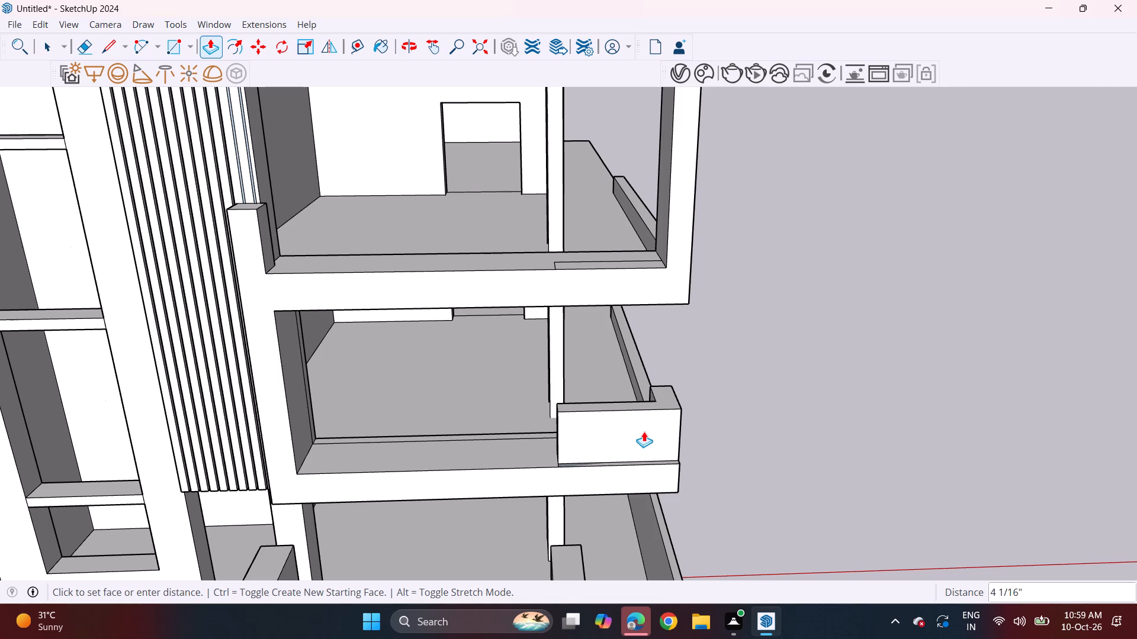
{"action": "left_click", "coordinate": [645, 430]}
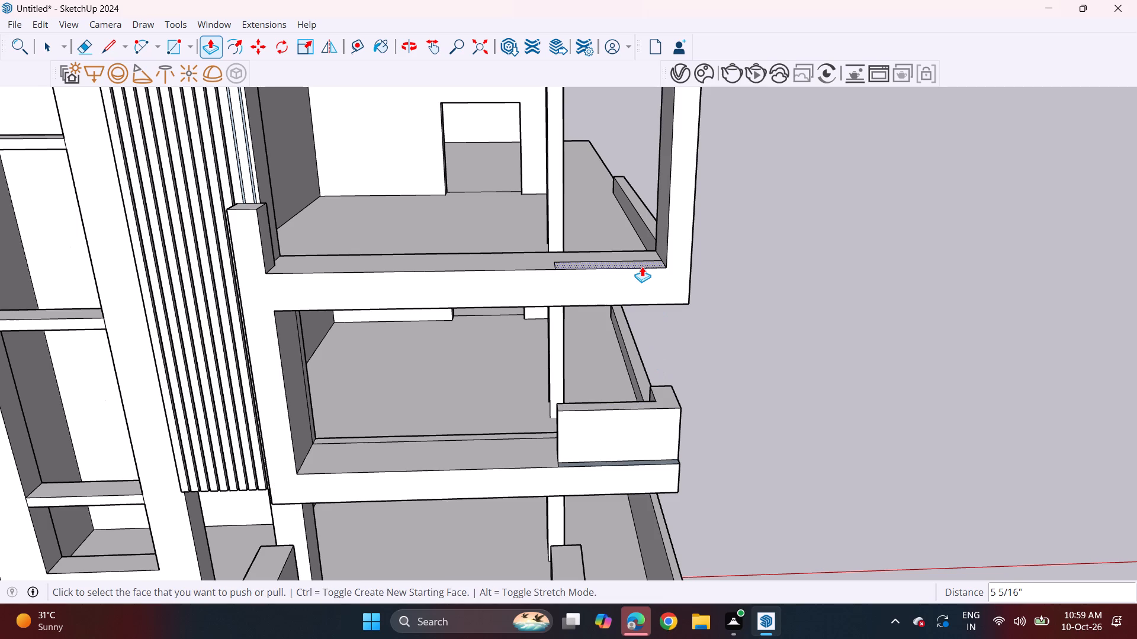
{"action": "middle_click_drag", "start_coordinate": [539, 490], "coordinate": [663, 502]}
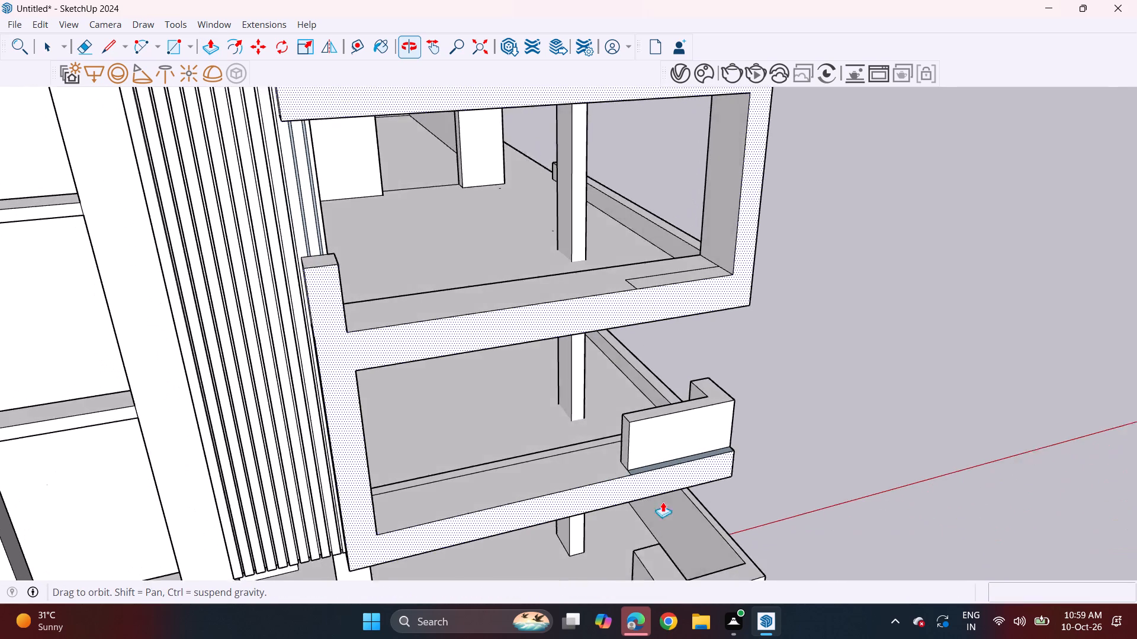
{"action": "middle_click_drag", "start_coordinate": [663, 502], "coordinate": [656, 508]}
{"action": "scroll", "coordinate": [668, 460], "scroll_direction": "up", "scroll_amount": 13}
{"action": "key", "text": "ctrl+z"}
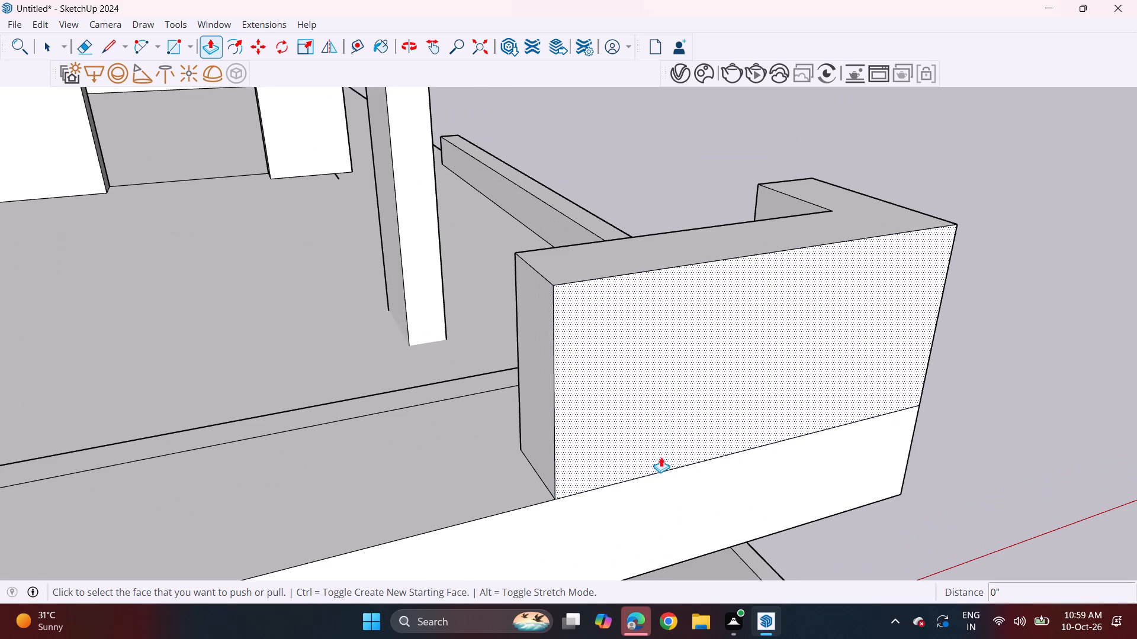
Push the lower parapet's front face back about 3 7/8" and adjust the exposed front ledge by about 1/16".
{"action": "left_click", "coordinate": [661, 445]}
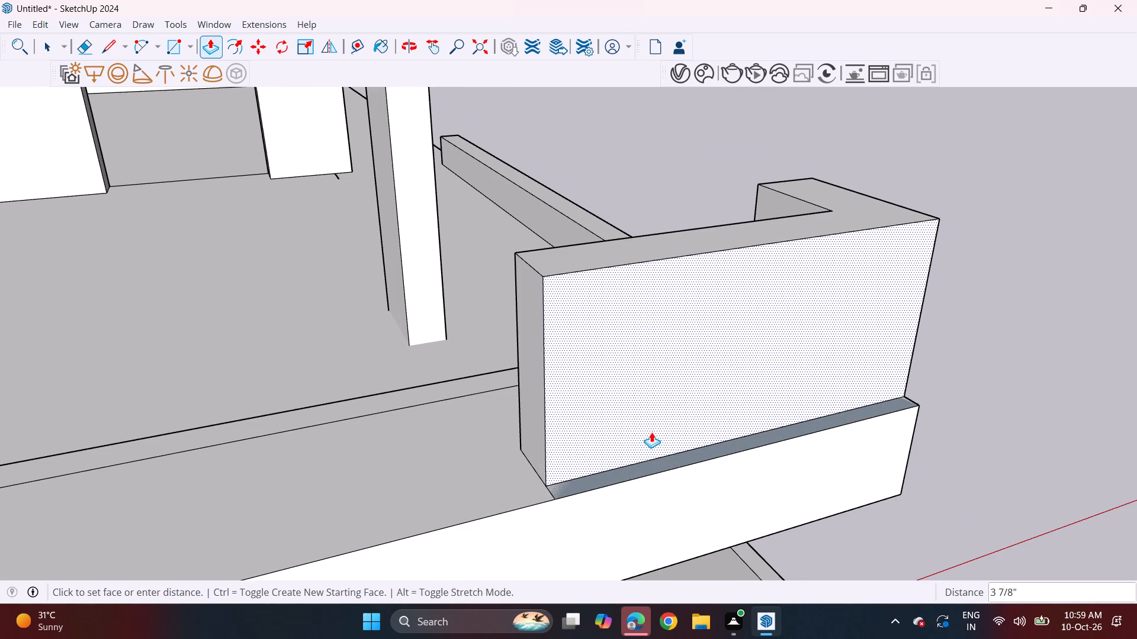
{"action": "left_click", "coordinate": [651, 432]}
{"action": "middle_click_drag", "start_coordinate": [677, 472], "coordinate": [629, 475]}
{"action": "left_click", "coordinate": [594, 475]}
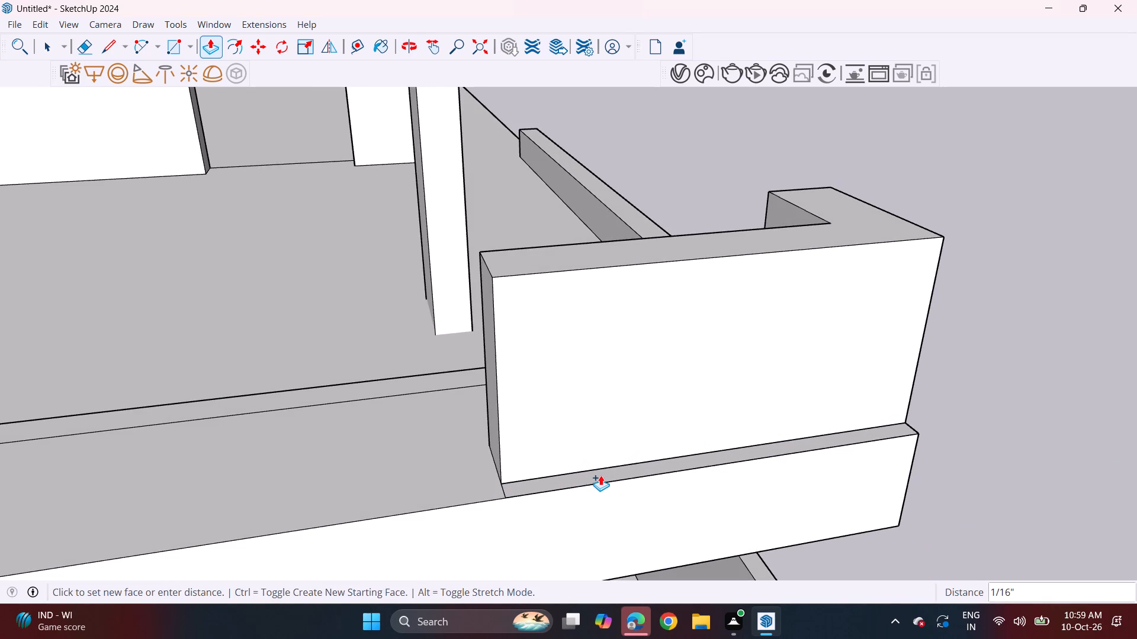
{"action": "left_click", "coordinate": [600, 475]}
Push the lower parapet's outer side face inward about 2 5/8" and adjust the ledge below it by about 9/16".
{"action": "middle_click_drag", "start_coordinate": [881, 353], "coordinate": [593, 241]}
{"action": "middle_click_drag", "start_coordinate": [626, 339], "coordinate": [631, 351]}
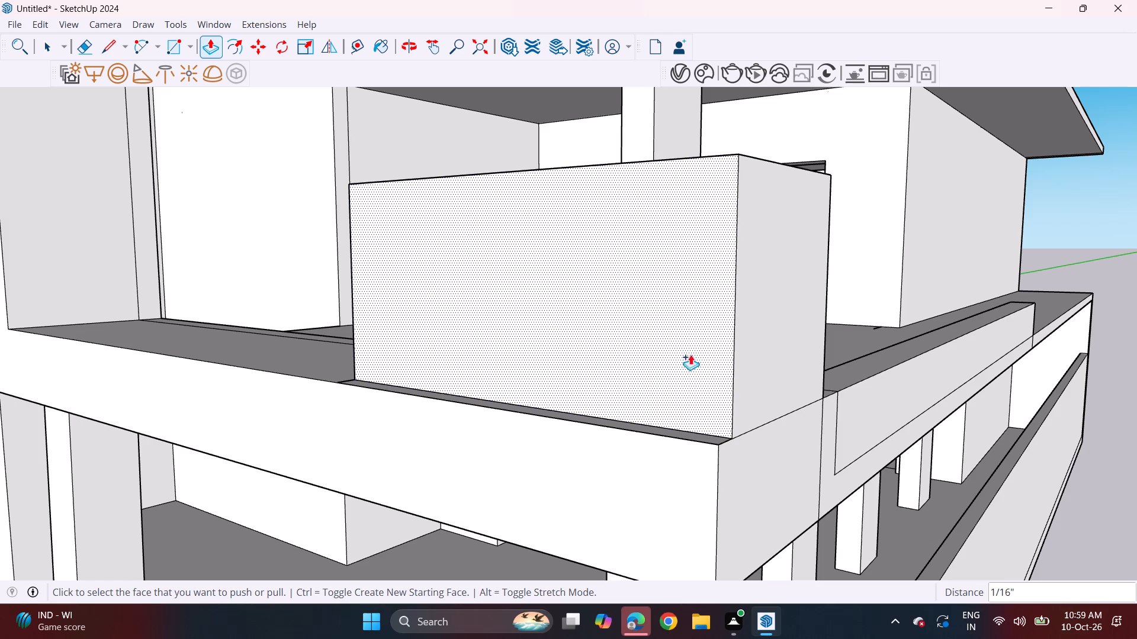
{"action": "left_click", "coordinate": [775, 373]}
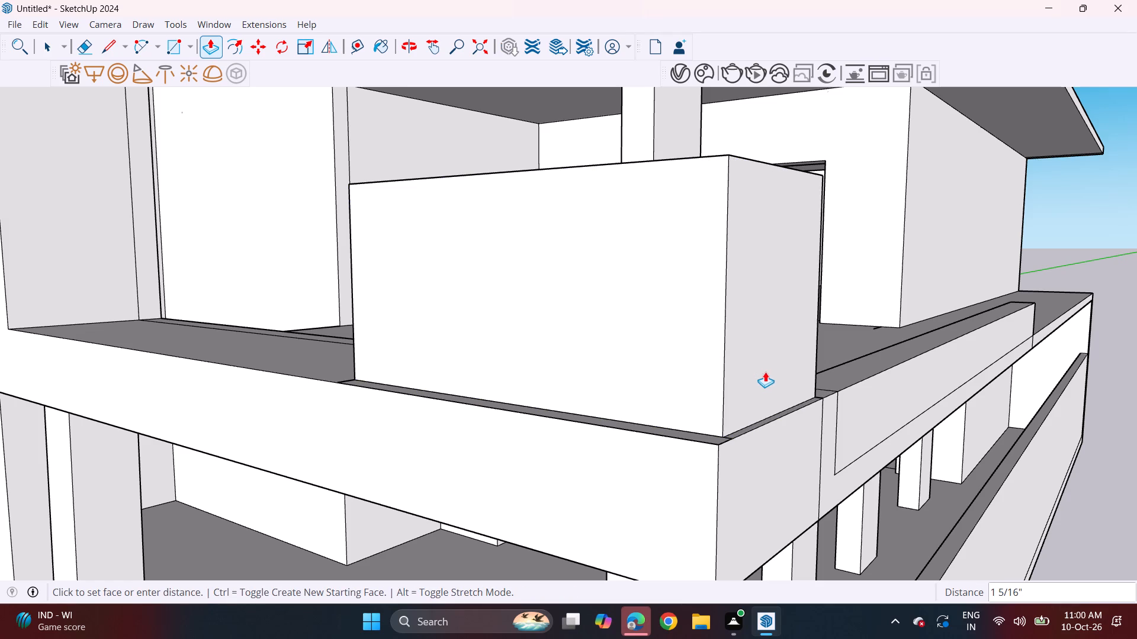
{"action": "double_click", "coordinate": [757, 367]}
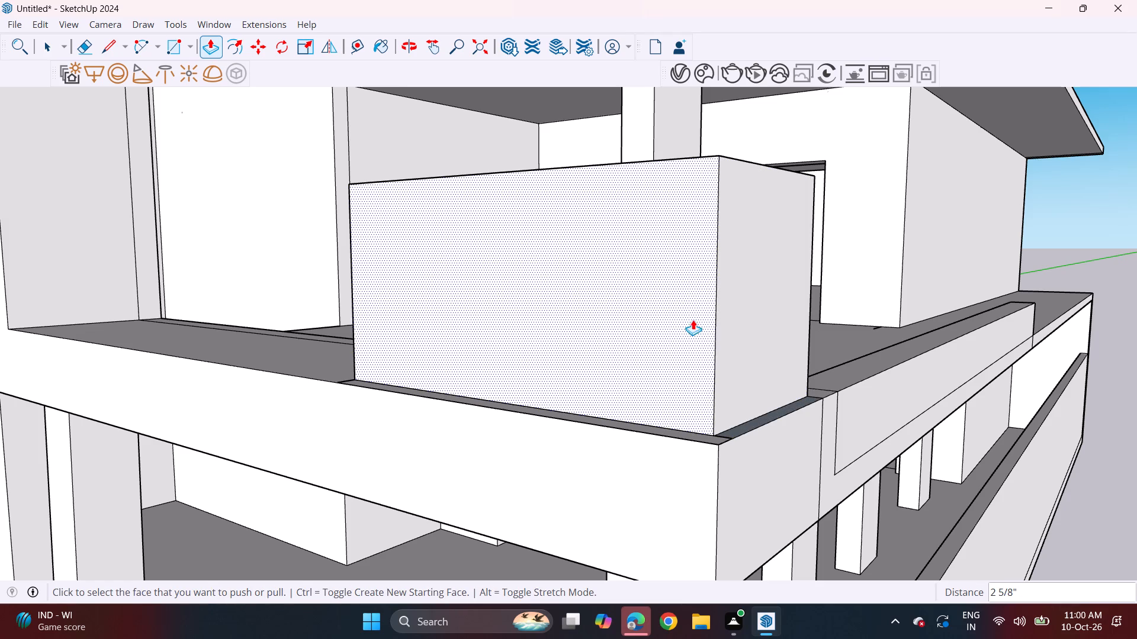
{"action": "left_click", "coordinate": [737, 430]}
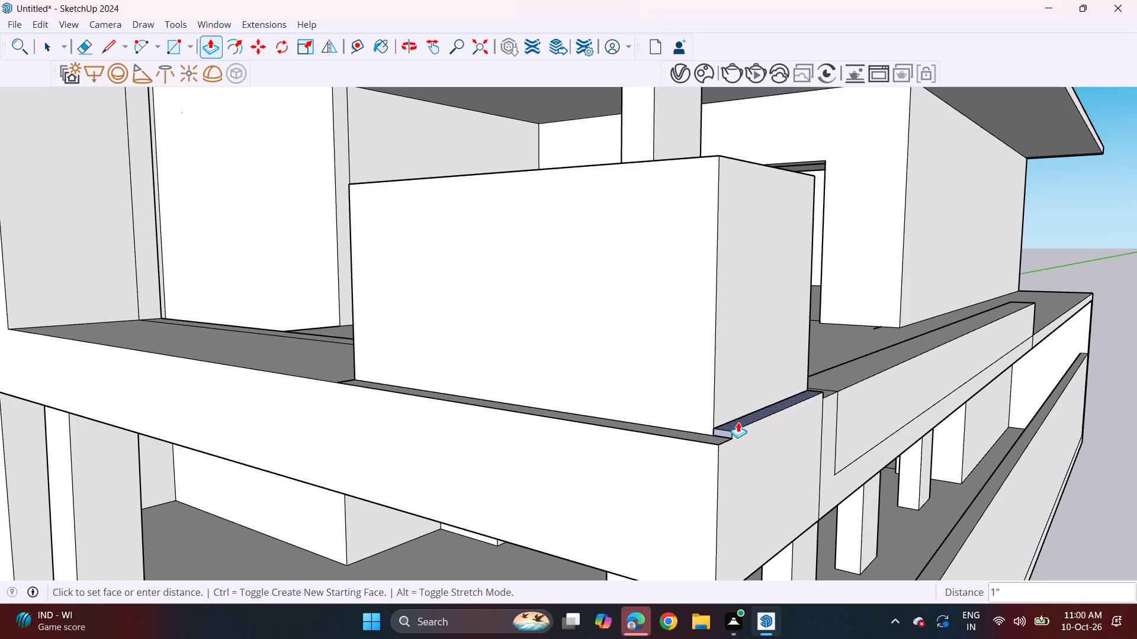
{"action": "left_click", "coordinate": [735, 433]}
Push/Pull the outlined strip on the middle balcony beam 3' upward into a parapet section.
{"action": "middle_click_drag", "start_coordinate": [670, 456], "coordinate": [767, 462]}
{"action": "scroll", "coordinate": [726, 415], "scroll_direction": "down", "scroll_amount": 11}
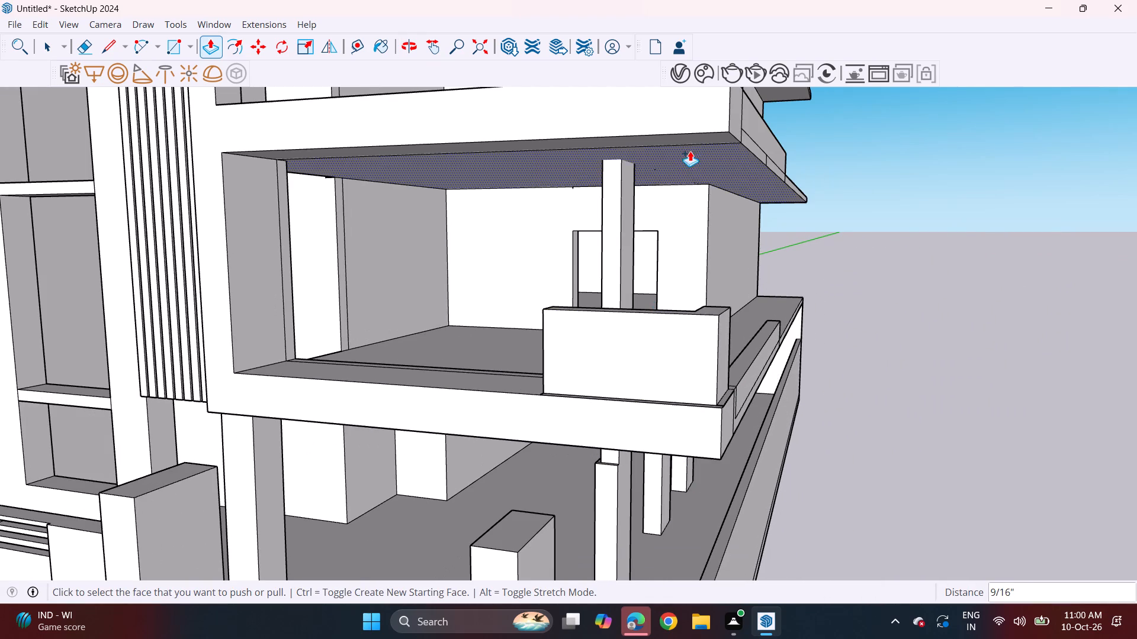
{"action": "middle_click_drag", "start_coordinate": [655, 159], "coordinate": [680, 377], "text": "shift"}
{"action": "middle_click_drag", "start_coordinate": [680, 361], "coordinate": [692, 489]}
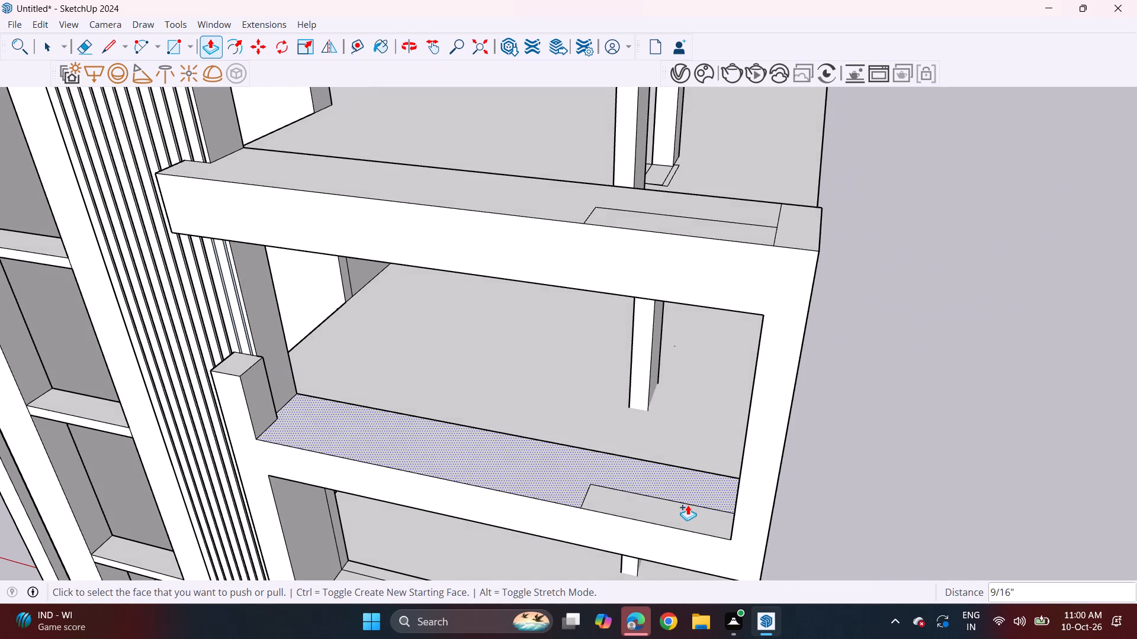
{"action": "left_click", "coordinate": [688, 505]}
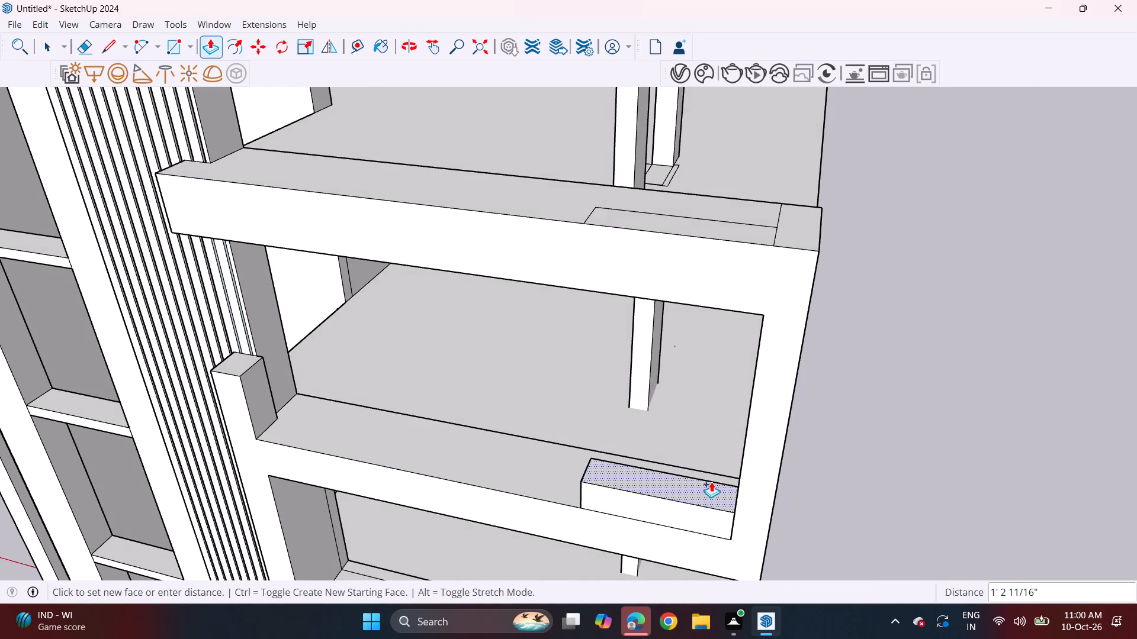
{"action": "type", "text": "3'"}
{"action": "key", "text": "Return"}
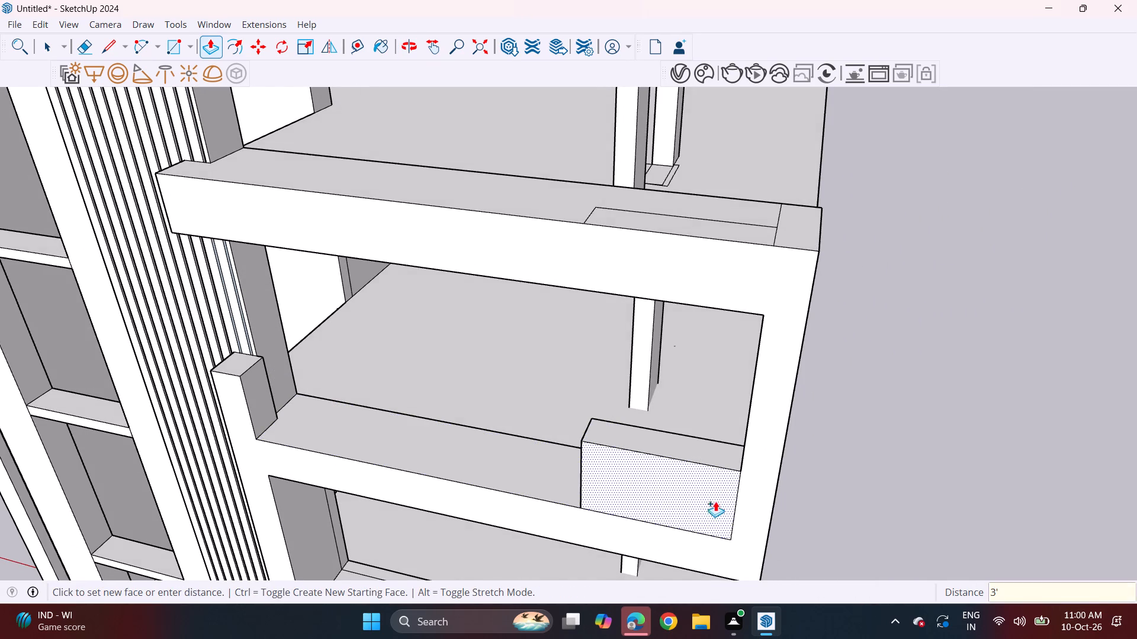
Push the middle parapet's front face back about 4 13/16" and adjust the exposed ledge by about 1/16".
{"action": "middle_click_drag", "start_coordinate": [706, 515], "coordinate": [721, 411]}
{"action": "middle_click_drag", "start_coordinate": [719, 424], "coordinate": [748, 477]}
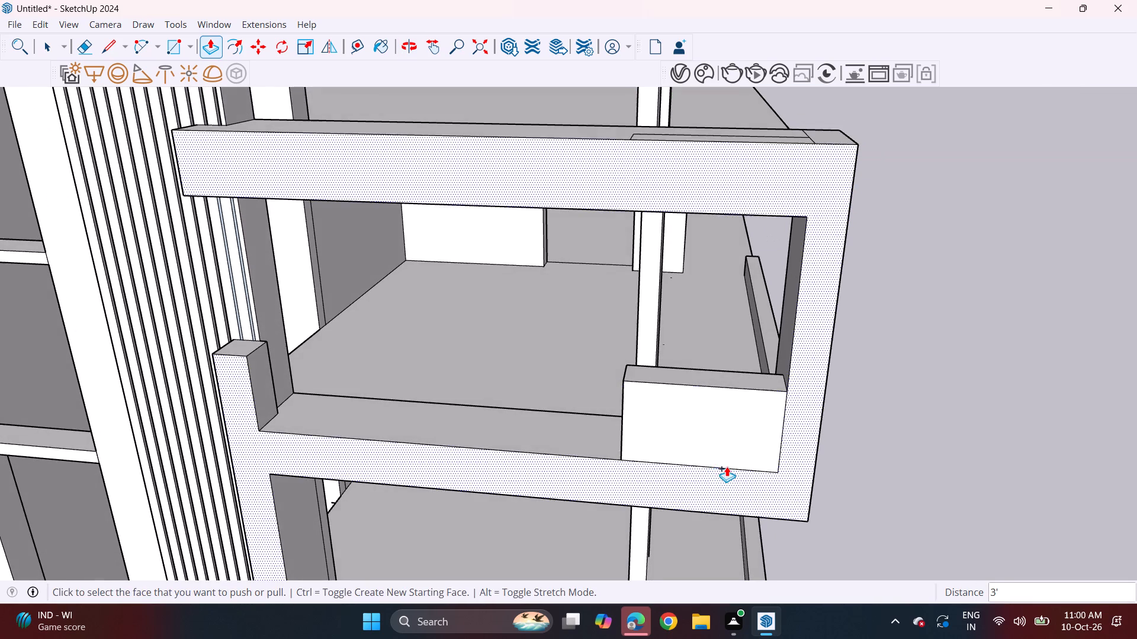
{"action": "left_click", "coordinate": [701, 450]}
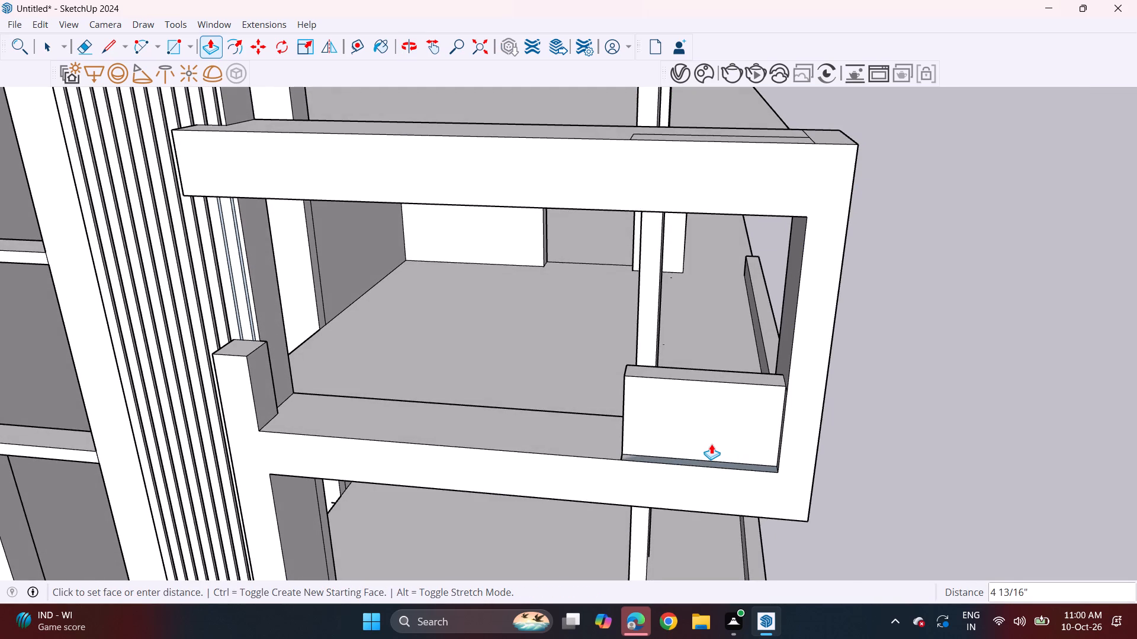
{"action": "left_click", "coordinate": [711, 444]}
{"action": "scroll", "coordinate": [644, 460], "scroll_direction": "up", "scroll_amount": 3}
{"action": "left_click", "coordinate": [644, 459]}
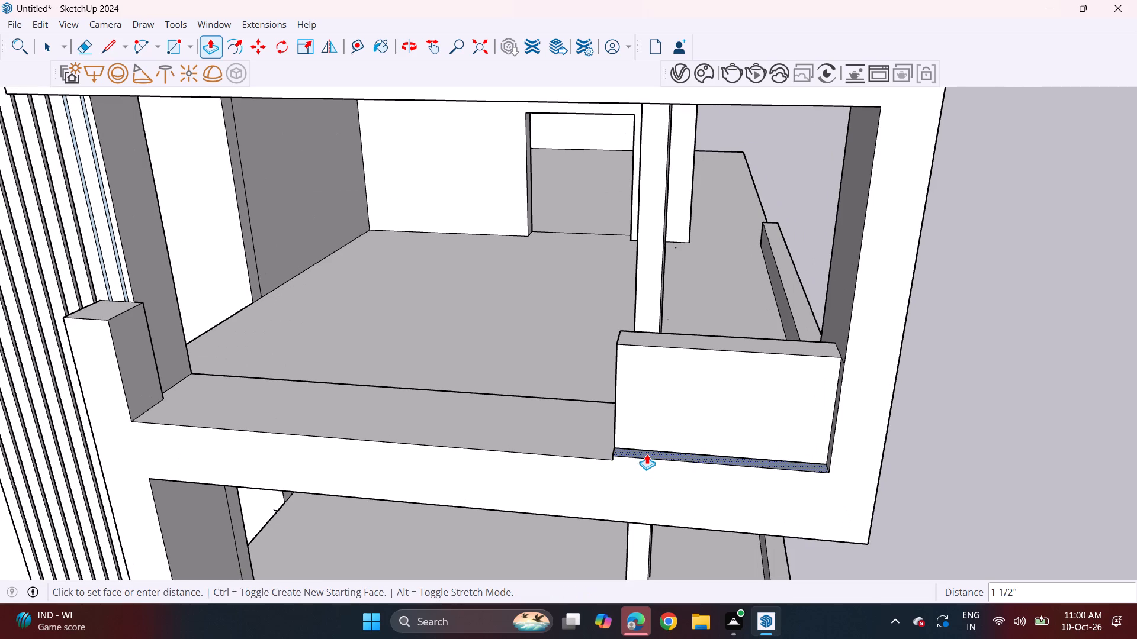
{"action": "left_click", "coordinate": [611, 457]}
{"action": "middle_click_drag", "start_coordinate": [629, 474], "coordinate": [638, 495]}
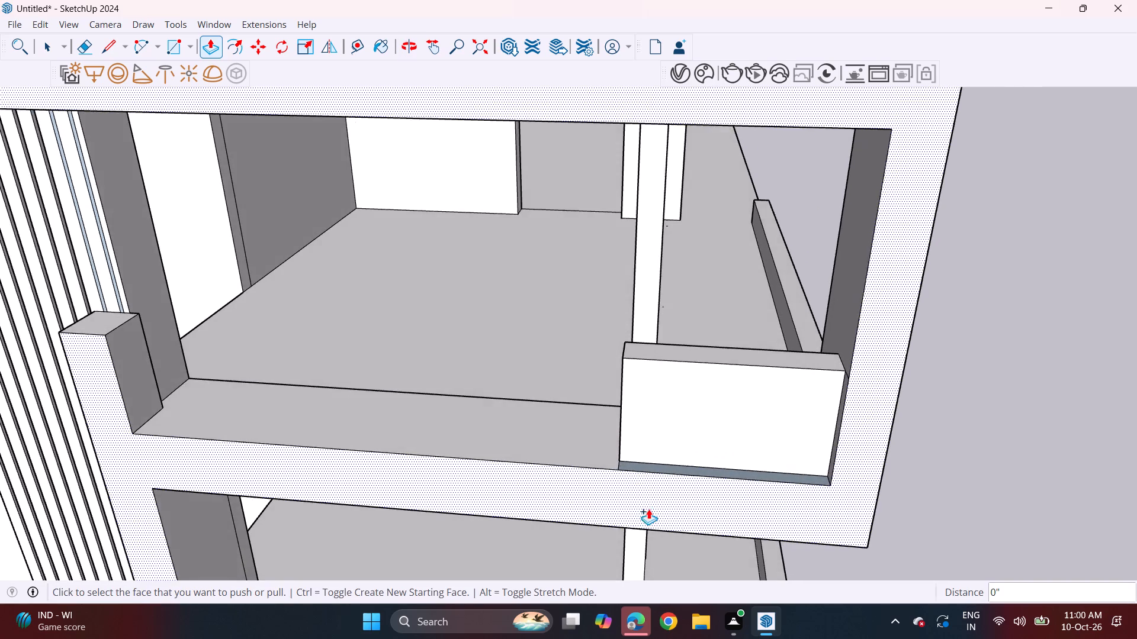
{"action": "scroll", "coordinate": [654, 477], "scroll_direction": "up", "scroll_amount": 9}
{"action": "left_click", "coordinate": [653, 453]}
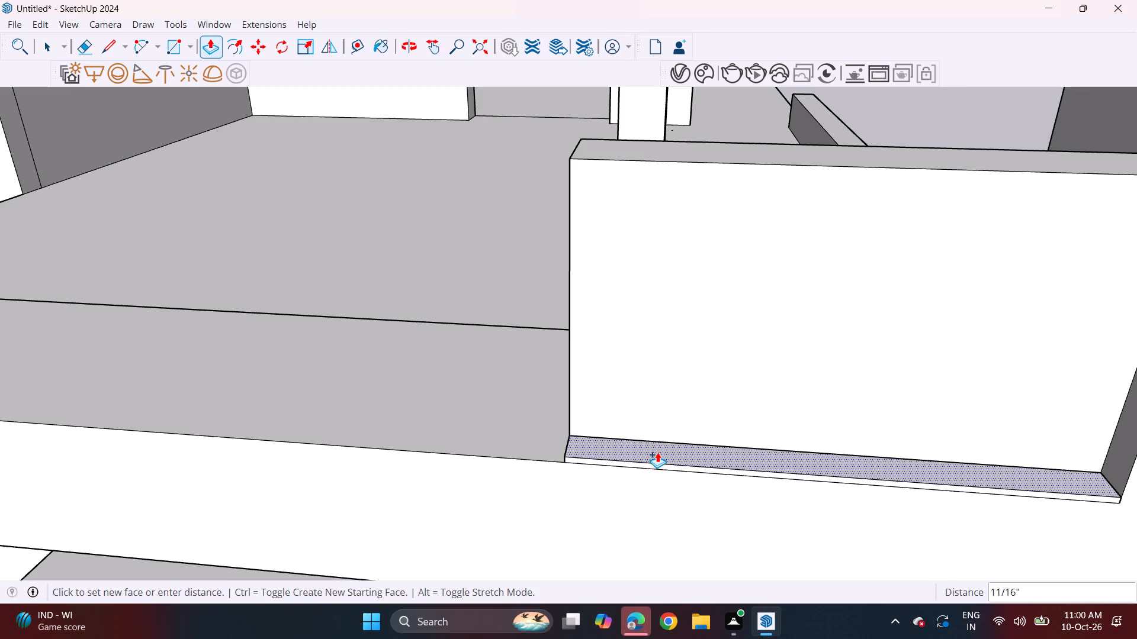
{"action": "left_click", "coordinate": [657, 452]}
Draw a line across the base of the short post beside the fins to separate its front face from the middle beam.
{"action": "middle_click_drag", "start_coordinate": [721, 435], "coordinate": [737, 395]}
{"action": "scroll", "coordinate": [737, 393], "scroll_direction": "down", "scroll_amount": 5}
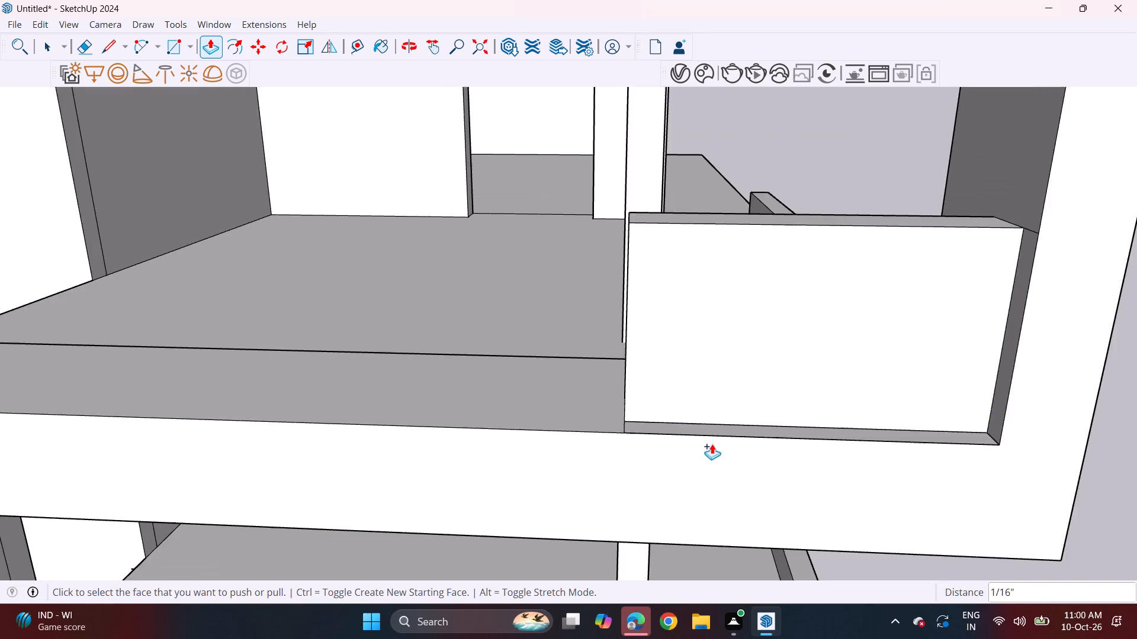
{"action": "scroll", "coordinate": [712, 444], "scroll_direction": "down", "scroll_amount": 2}
{"action": "middle_click_drag", "start_coordinate": [683, 461], "coordinate": [699, 366]}
{"action": "scroll", "coordinate": [680, 364], "scroll_direction": "down", "scroll_amount": 6}
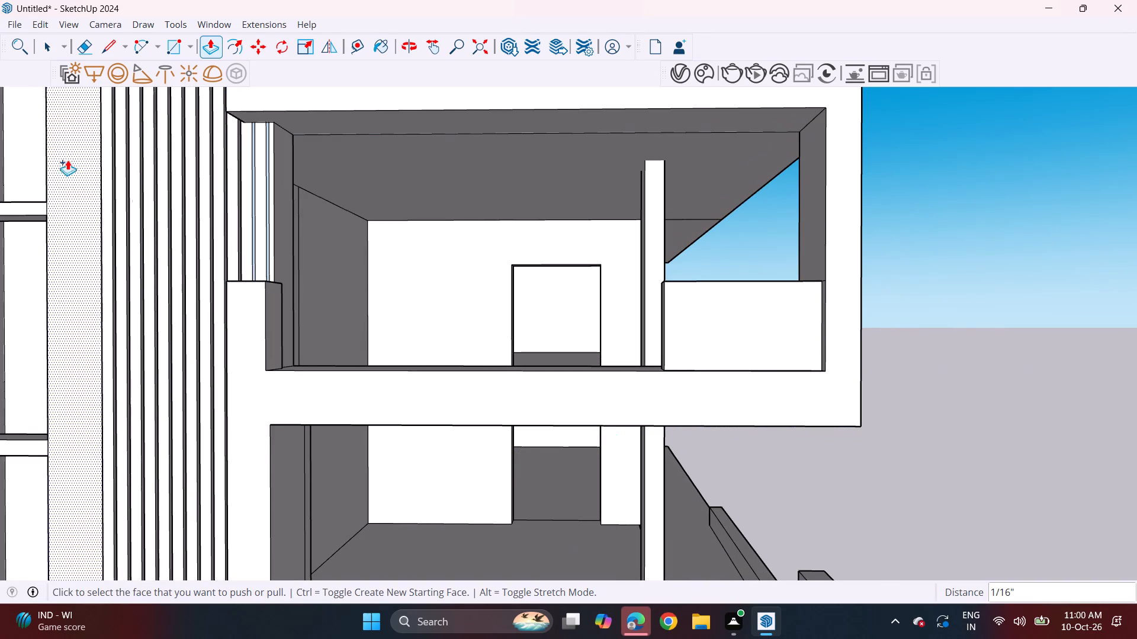
{"action": "left_click", "coordinate": [113, 54]}
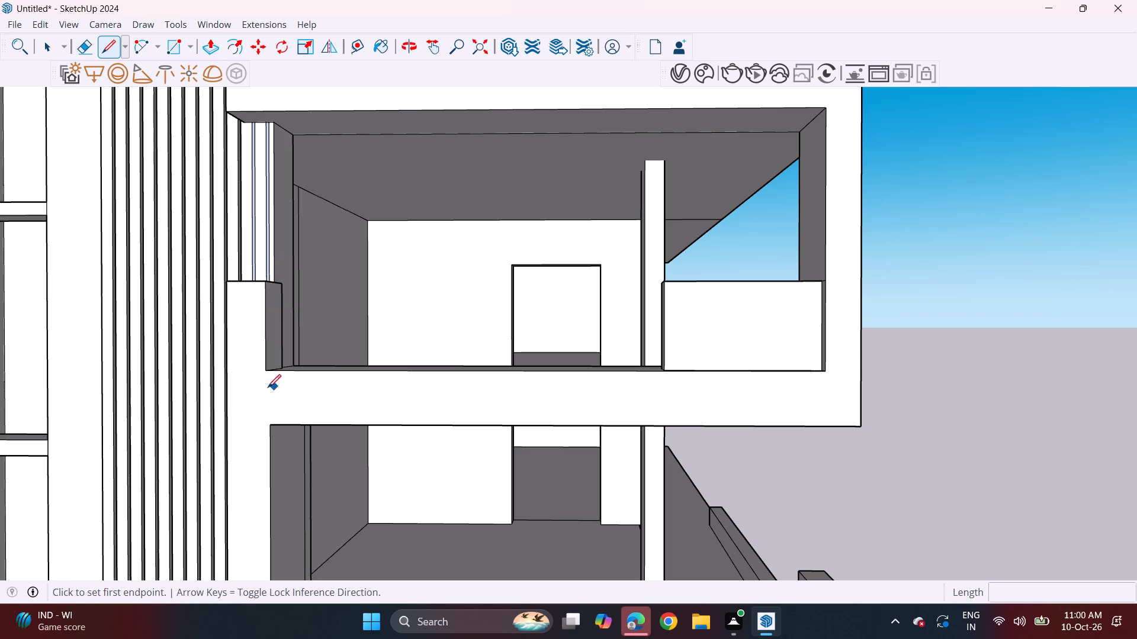
{"action": "left_click", "coordinate": [266, 373]}
{"action": "left_click", "coordinate": [229, 364]}
Push the short post's front face back about 5 7/16", using the middle parapet's edge as the reference.
{"action": "middle_click_drag", "start_coordinate": [281, 305], "coordinate": [272, 360]}
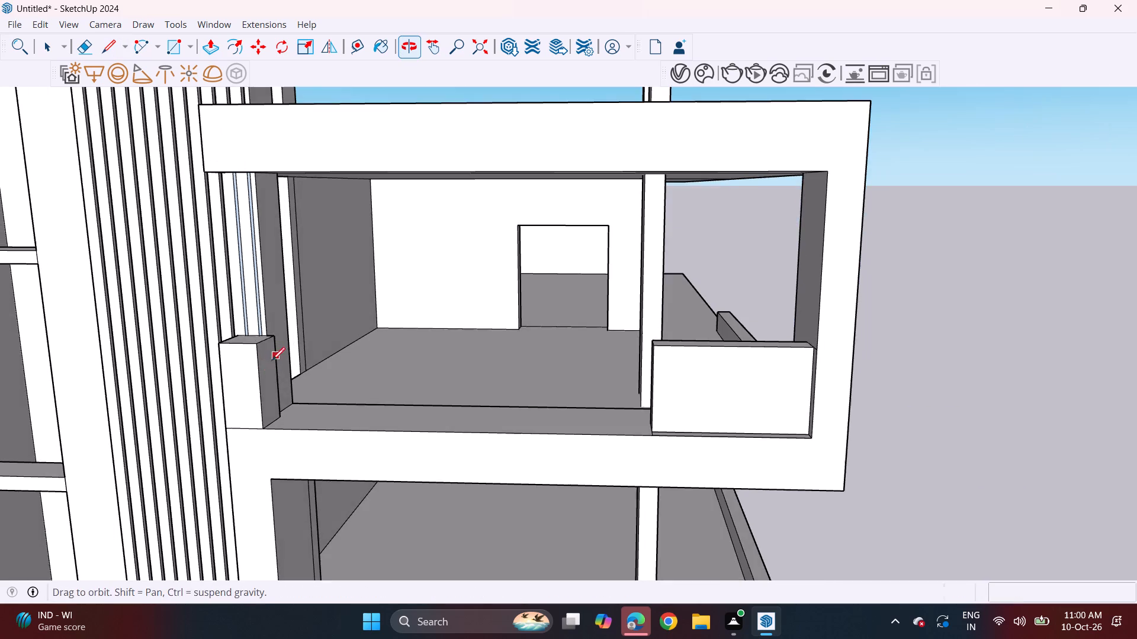
{"action": "scroll", "coordinate": [251, 367], "scroll_direction": "up", "scroll_amount": 2}
{"action": "key", "text": "space"}
{"action": "key", "text": "p"}
{"action": "left_click", "coordinate": [240, 396]}
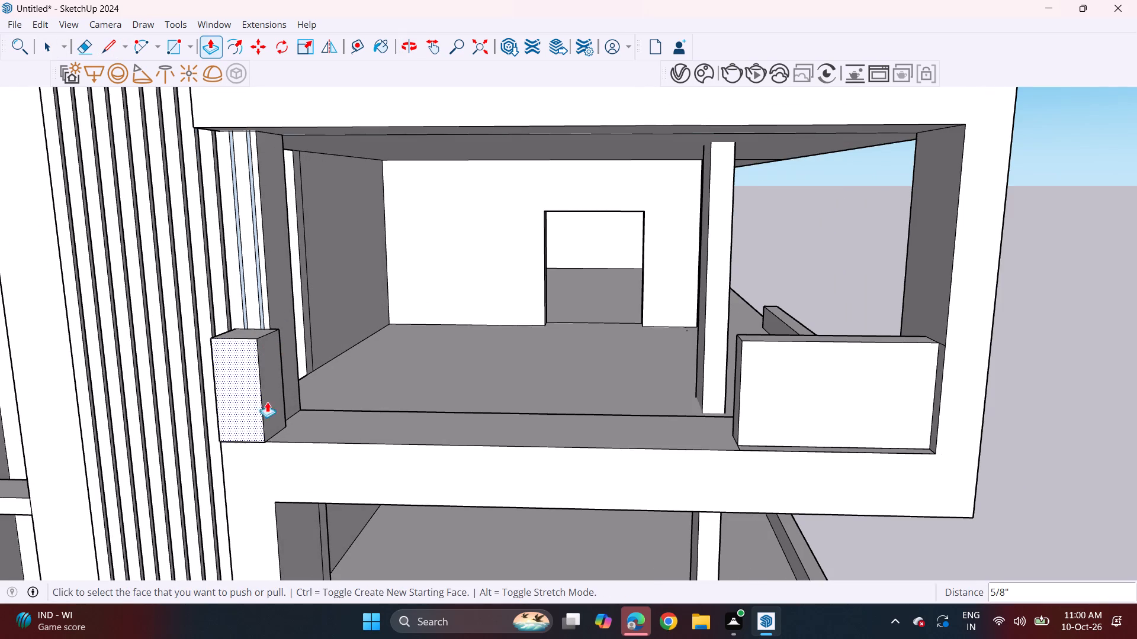
{"action": "left_click", "coordinate": [256, 399]}
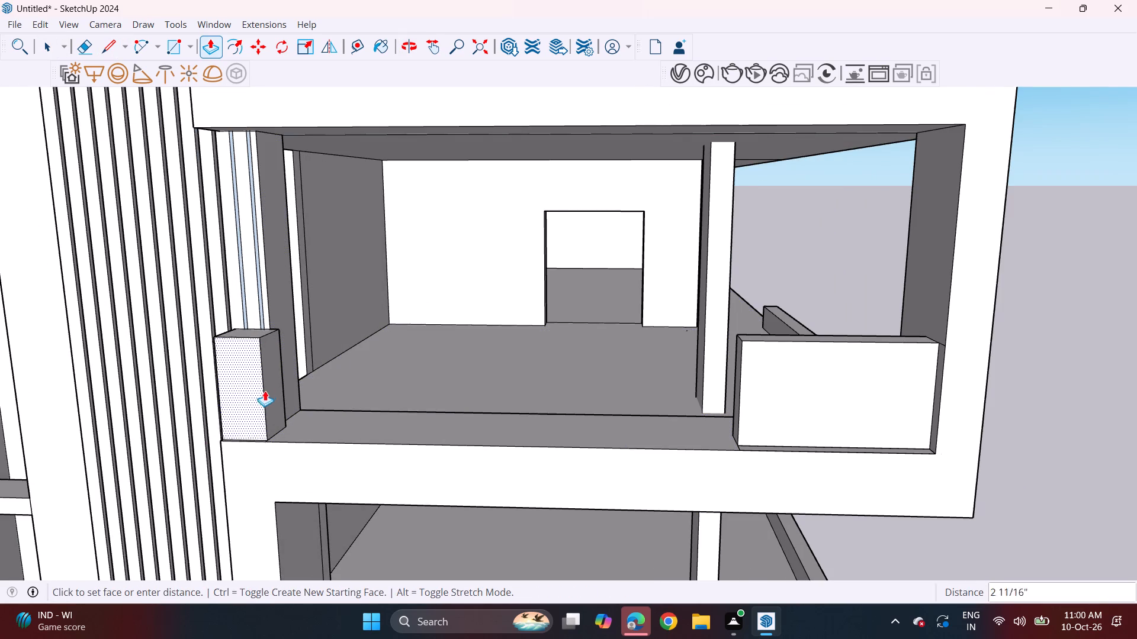
{"action": "left_click", "coordinate": [737, 401]}
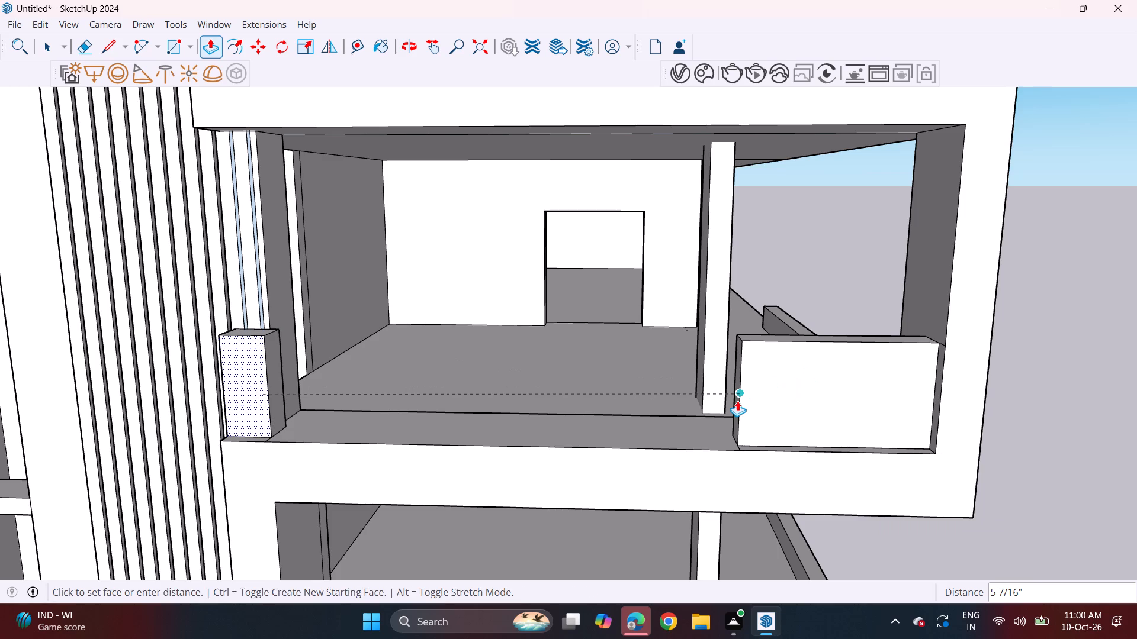
Push/Pull the outlined strip and the adjoining corner section on the uppermost frame beam 3' upward.
{"action": "middle_click_drag", "start_coordinate": [648, 441], "coordinate": [647, 378]}
{"action": "scroll", "coordinate": [643, 355], "scroll_direction": "down", "scroll_amount": 7}
{"action": "middle_click_drag", "start_coordinate": [629, 409], "coordinate": [631, 376]}
{"action": "middle_click_drag", "start_coordinate": [743, 215], "coordinate": [711, 460]}
{"action": "scroll", "coordinate": [717, 366], "scroll_direction": "up", "scroll_amount": 7}
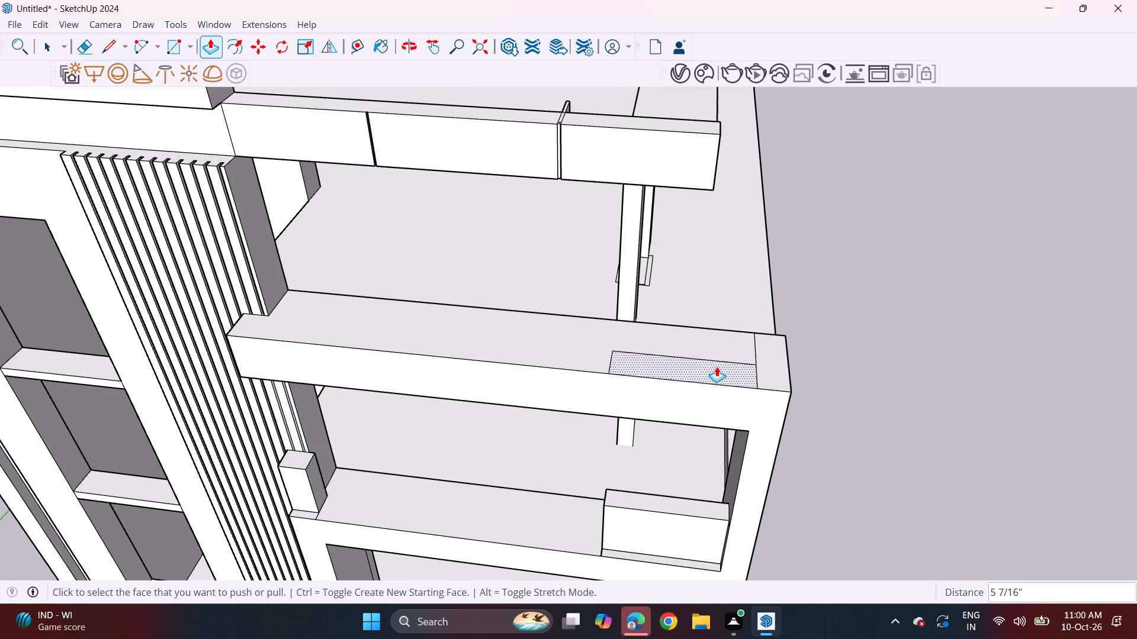
{"action": "left_click", "coordinate": [717, 366]}
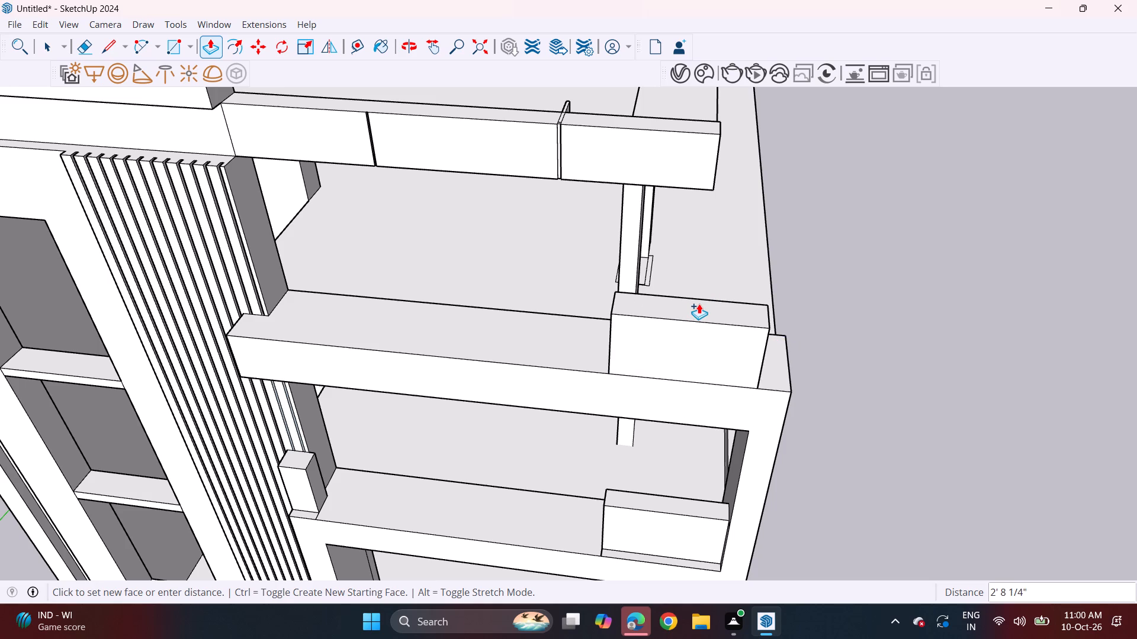
{"action": "type", "text": "3'"}
{"action": "key", "text": "Return"}
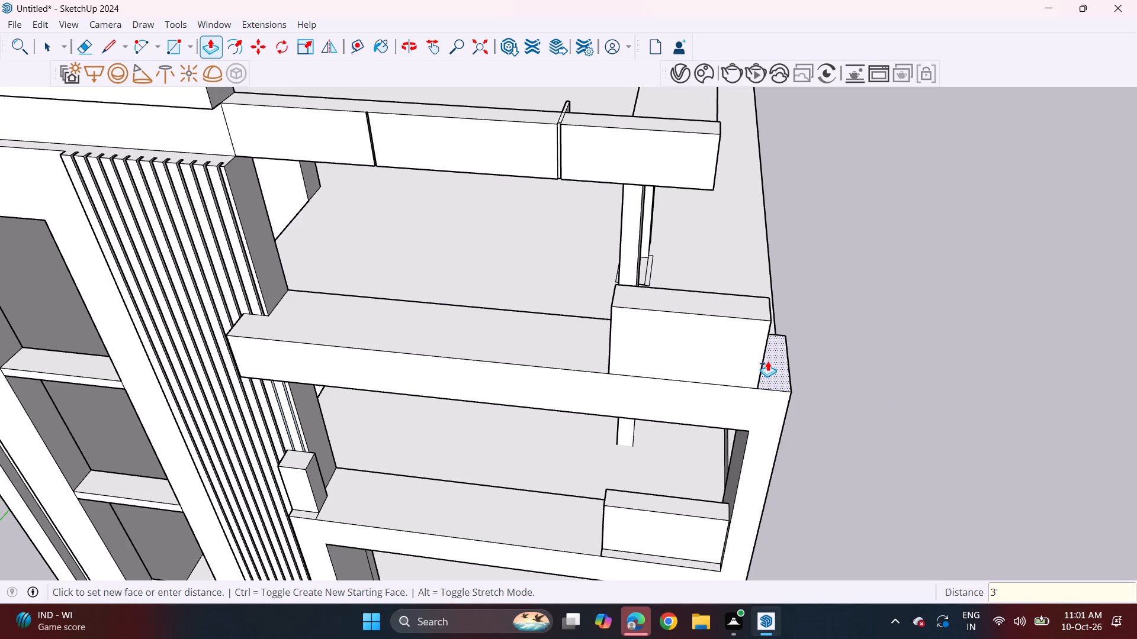
{"action": "double_click", "coordinate": [767, 361]}
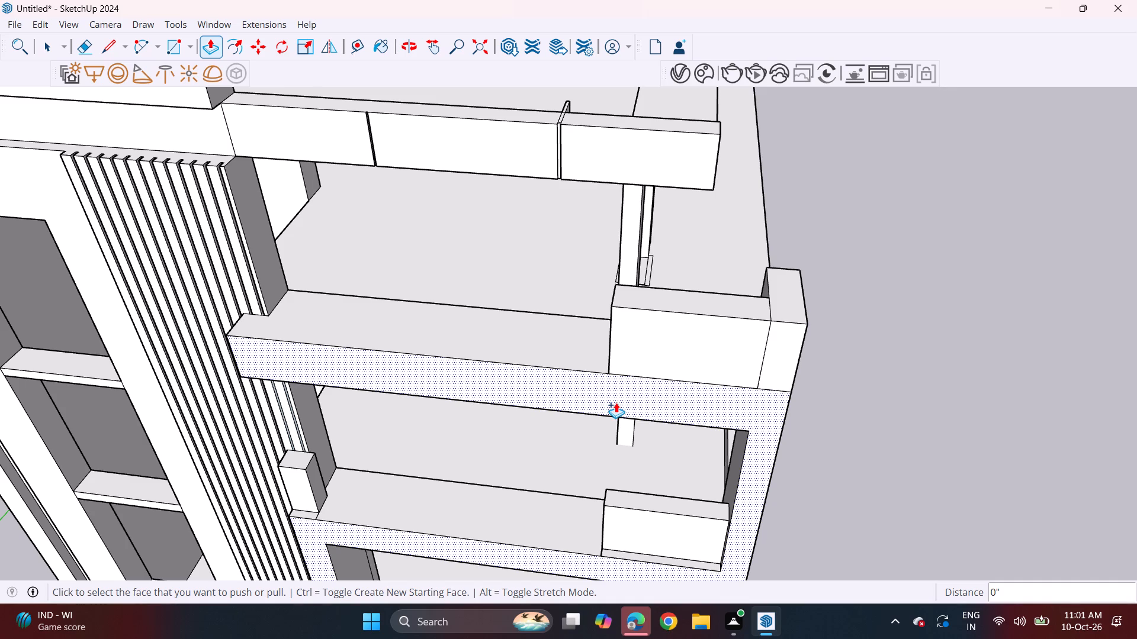
Push the uppermost parapet's front face and its corner section back about 3 7/8", and adjust the exposed ledge faces by about 1/16".
{"action": "left_click", "coordinate": [673, 357]}
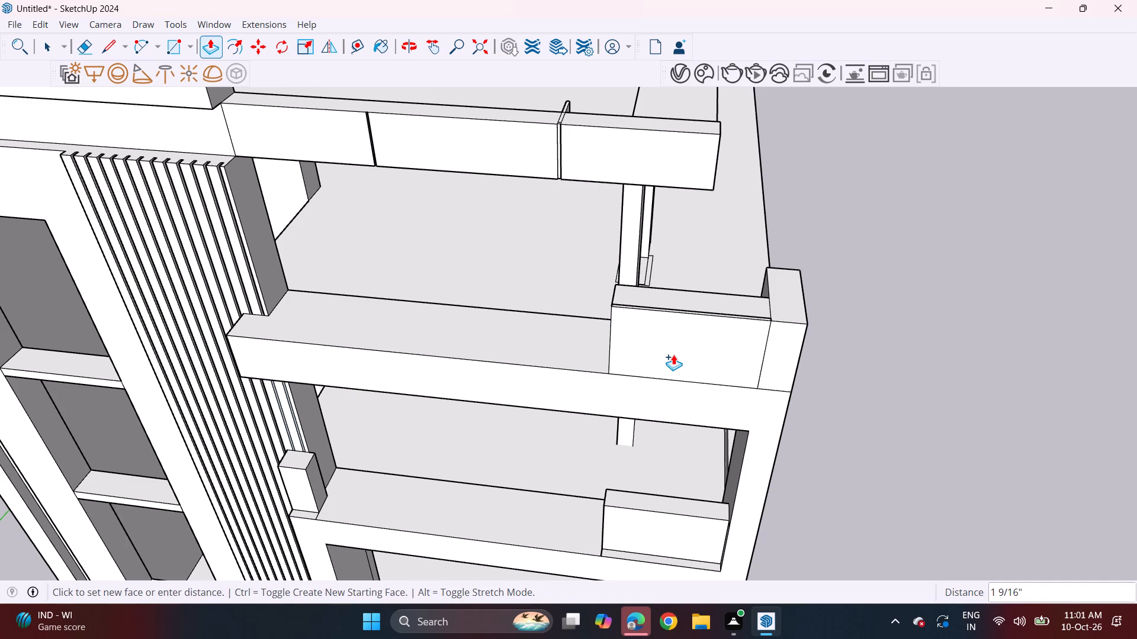
{"action": "double_click", "coordinate": [673, 351]}
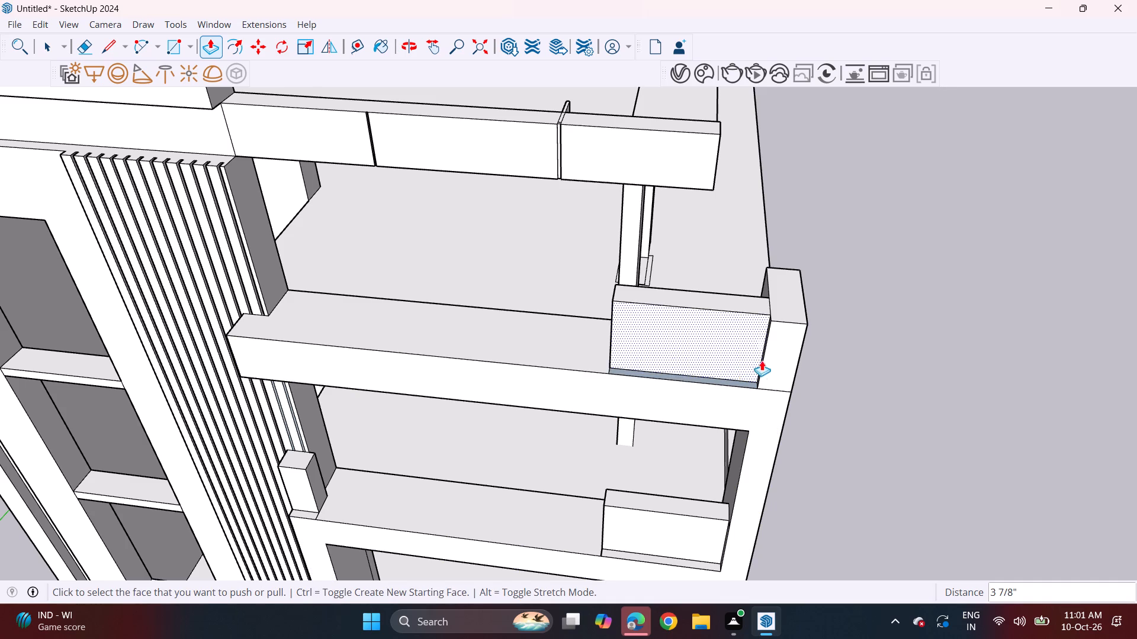
{"action": "double_click", "coordinate": [792, 360]}
{"action": "scroll", "coordinate": [724, 388], "scroll_direction": "up", "scroll_amount": 4}
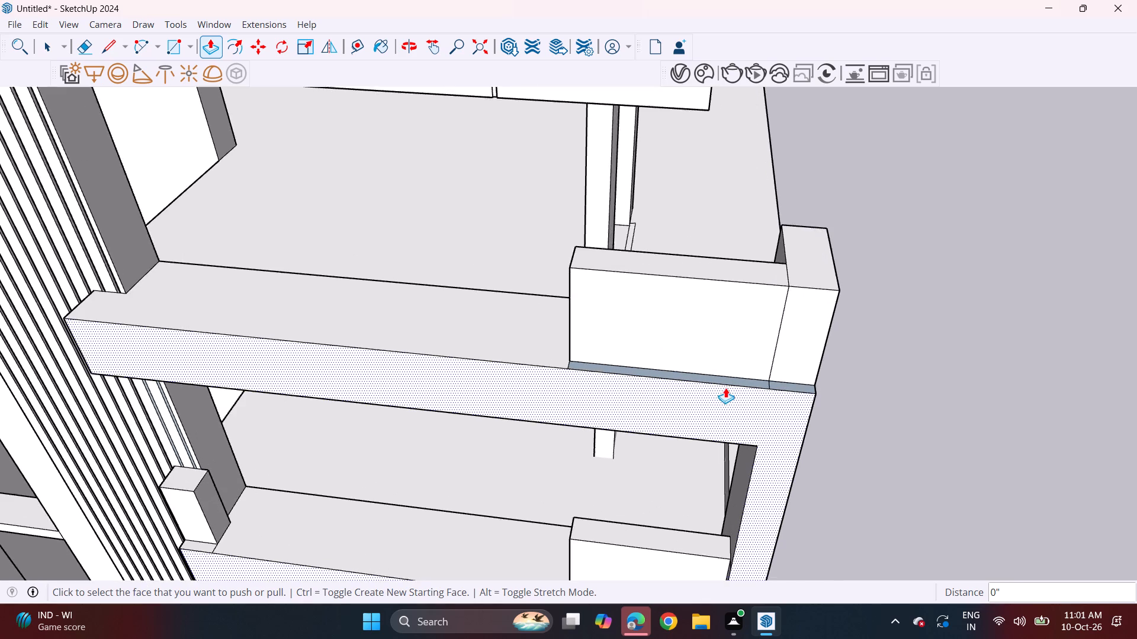
{"action": "scroll", "coordinate": [725, 388], "scroll_direction": "up", "scroll_amount": 4}
{"action": "left_click", "coordinate": [708, 375]}
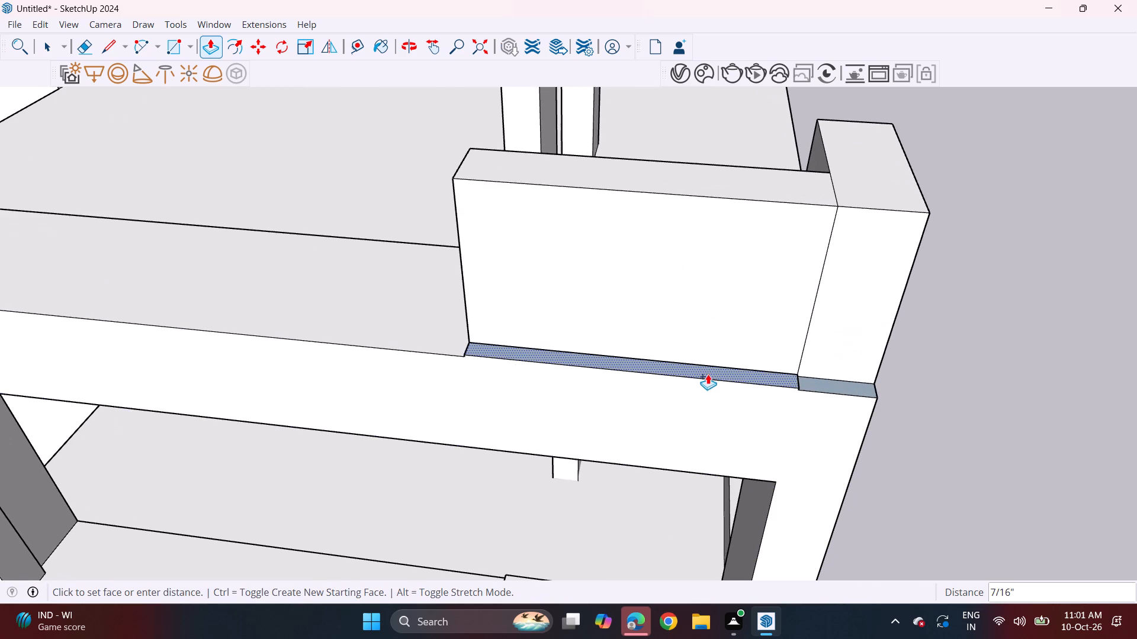
{"action": "left_click", "coordinate": [710, 376]}
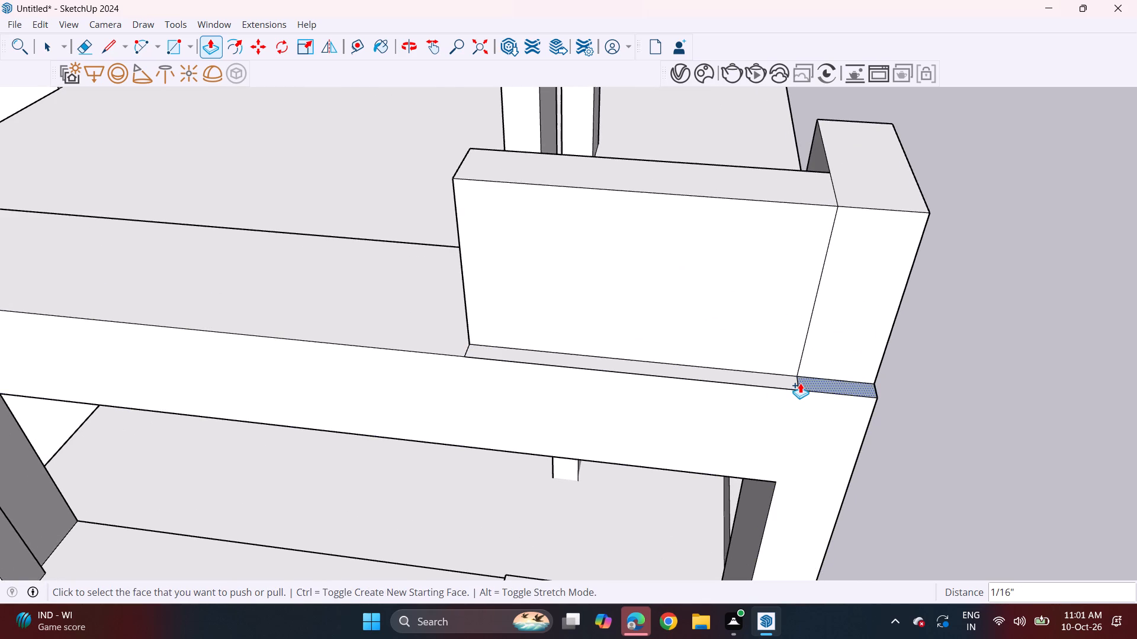
{"action": "double_click", "coordinate": [800, 383]}
Push the uppermost parapet corner's outer side face inward about 5 11/16" from the frame's side.
{"action": "middle_click_drag", "start_coordinate": [713, 424], "coordinate": [744, 316]}
{"action": "scroll", "coordinate": [729, 292], "scroll_direction": "down", "scroll_amount": 7}
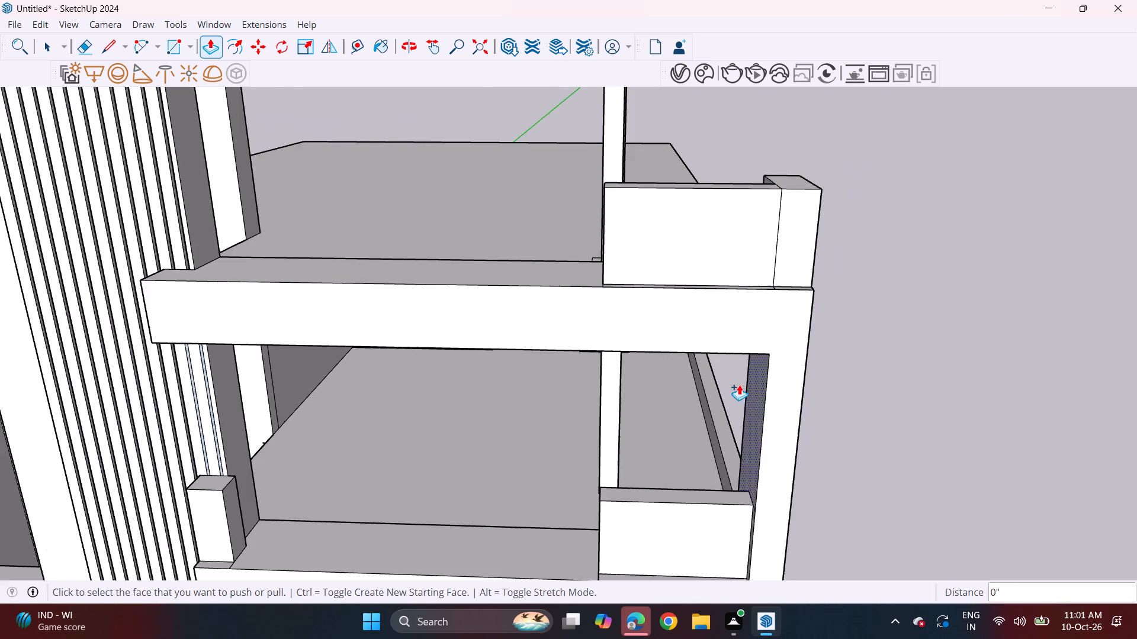
{"action": "middle_click_drag", "start_coordinate": [742, 380], "coordinate": [730, 321]}
{"action": "scroll", "coordinate": [705, 324], "scroll_direction": "down", "scroll_amount": 3}
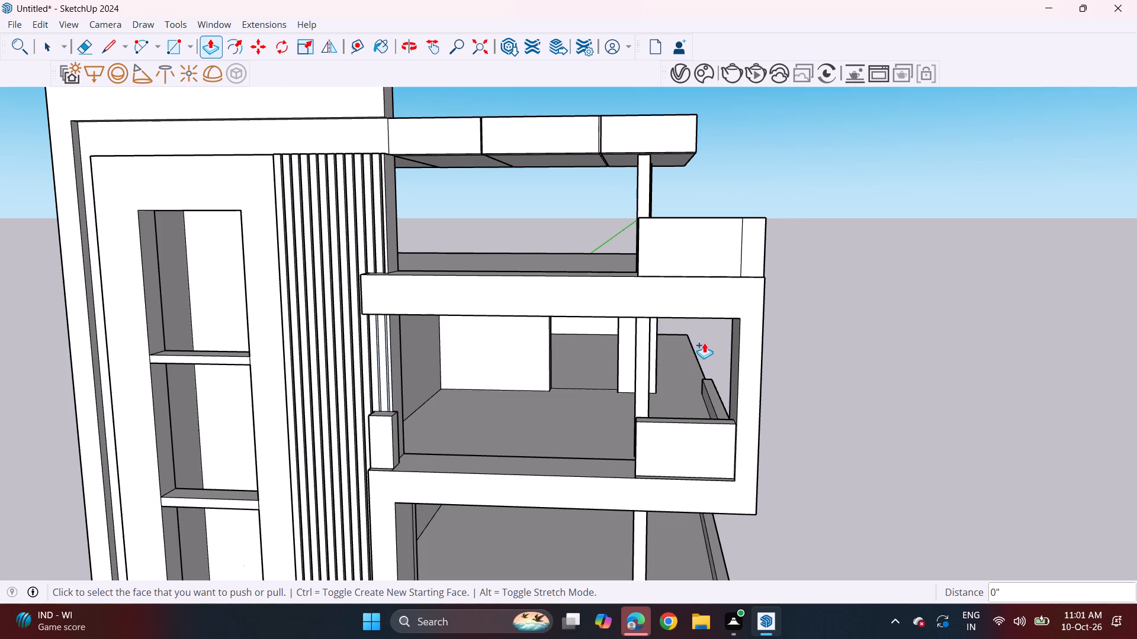
{"action": "middle_click_drag", "start_coordinate": [731, 281], "coordinate": [632, 375]}
{"action": "left_click", "coordinate": [712, 338]}
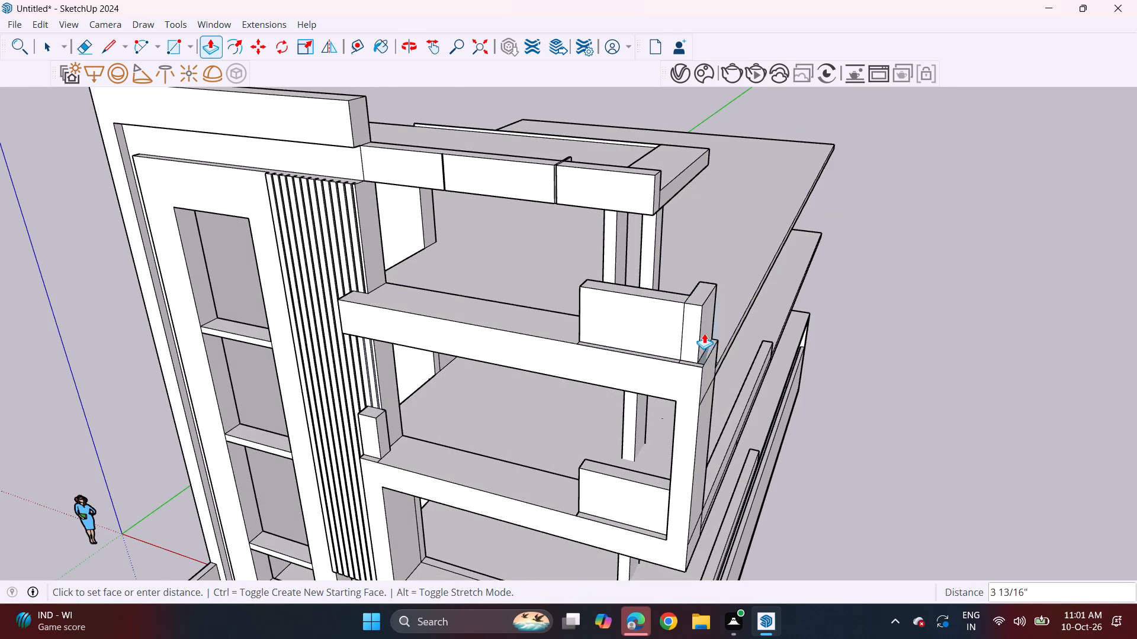
{"action": "left_click", "coordinate": [703, 333]}
Erase the vertical line dividing the front face of the uppermost parapet near its outer corner.
{"action": "middle_click_drag", "start_coordinate": [663, 389], "coordinate": [727, 280]}
{"action": "scroll", "coordinate": [591, 331], "scroll_direction": "down", "scroll_amount": 4}
{"action": "middle_click_drag", "start_coordinate": [583, 377], "coordinate": [624, 350]}
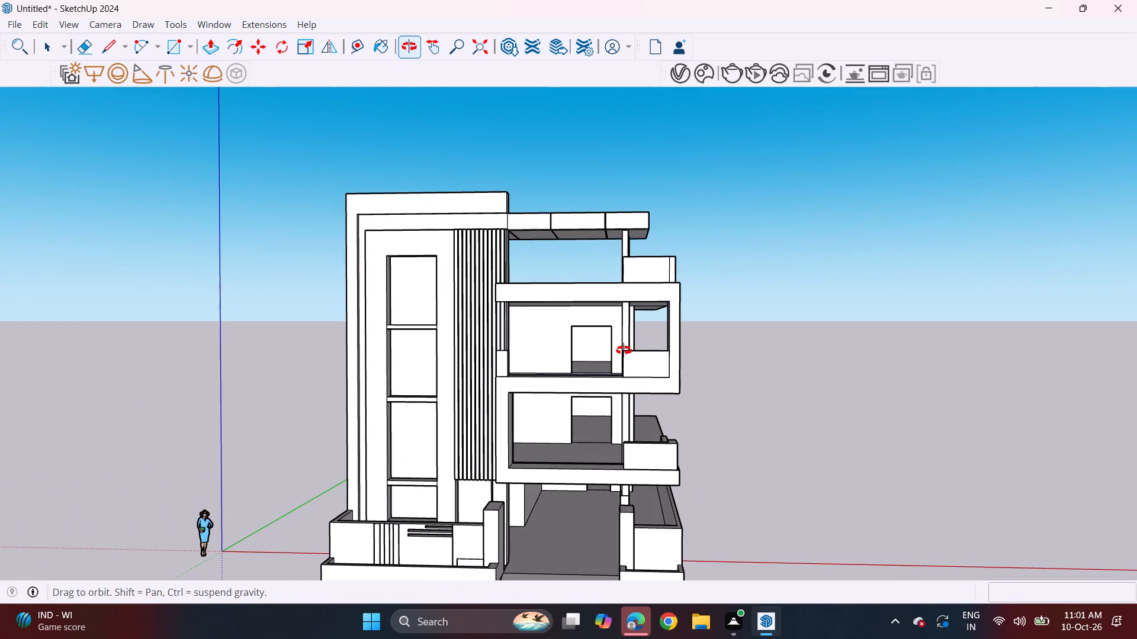
{"action": "middle_click_drag", "start_coordinate": [624, 350], "coordinate": [614, 326]}
{"action": "scroll", "coordinate": [689, 248], "scroll_direction": "up", "scroll_amount": 4}
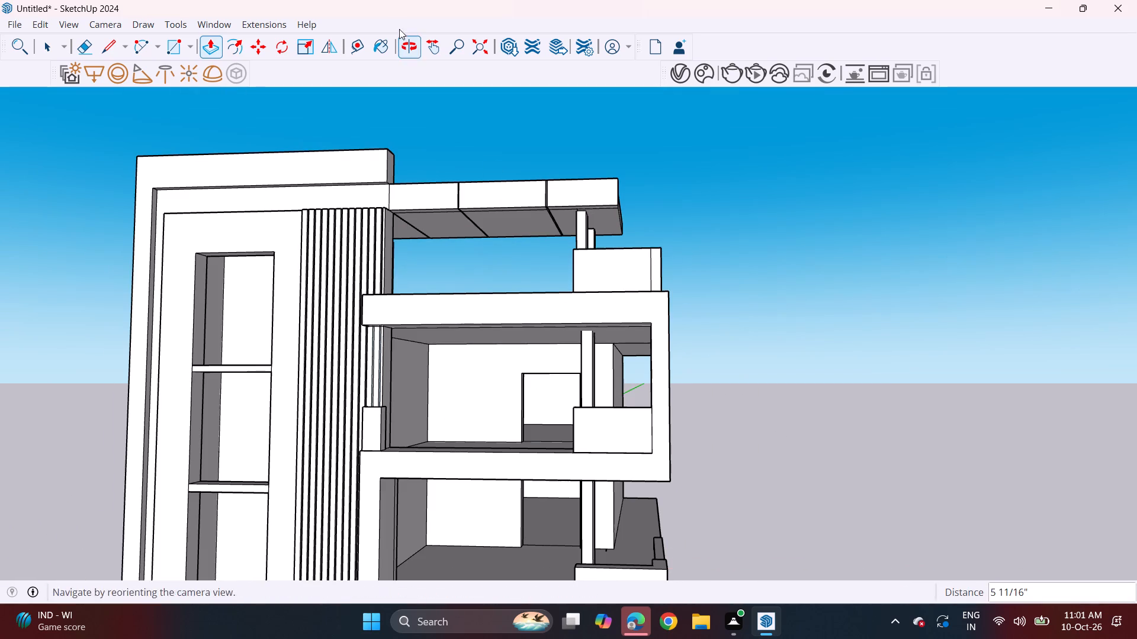
{"action": "left_click", "coordinate": [75, 50]}
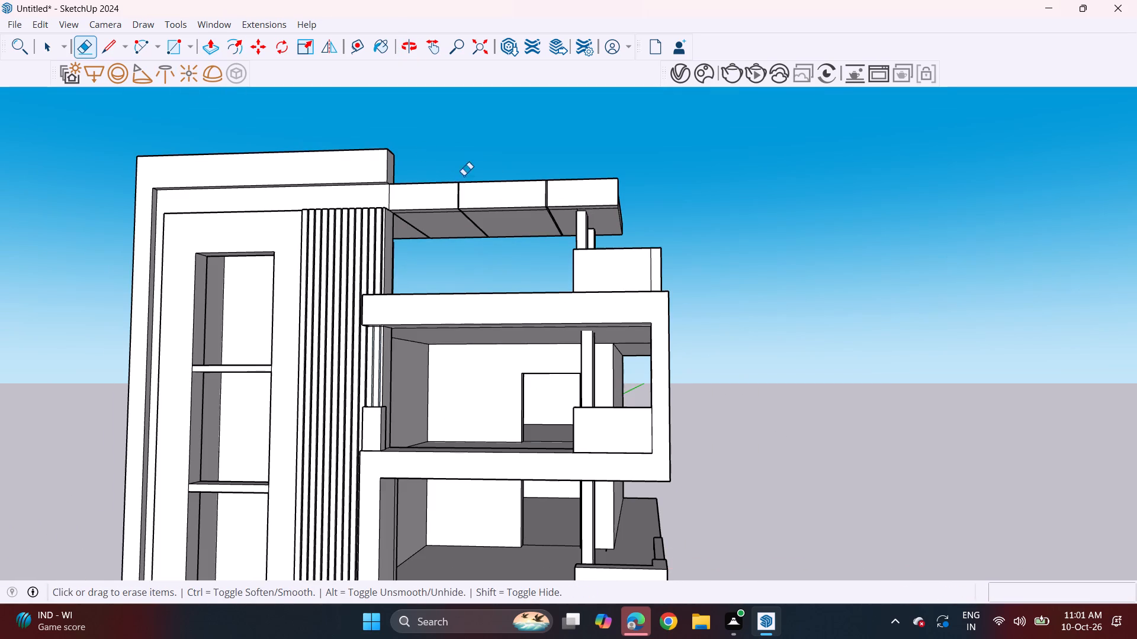
{"action": "left_click", "coordinate": [650, 275]}
Examine the front elevation's balconies, parapets and roof frame from the front and from above.
{"action": "middle_click_drag", "start_coordinate": [422, 324], "coordinate": [450, 315]}
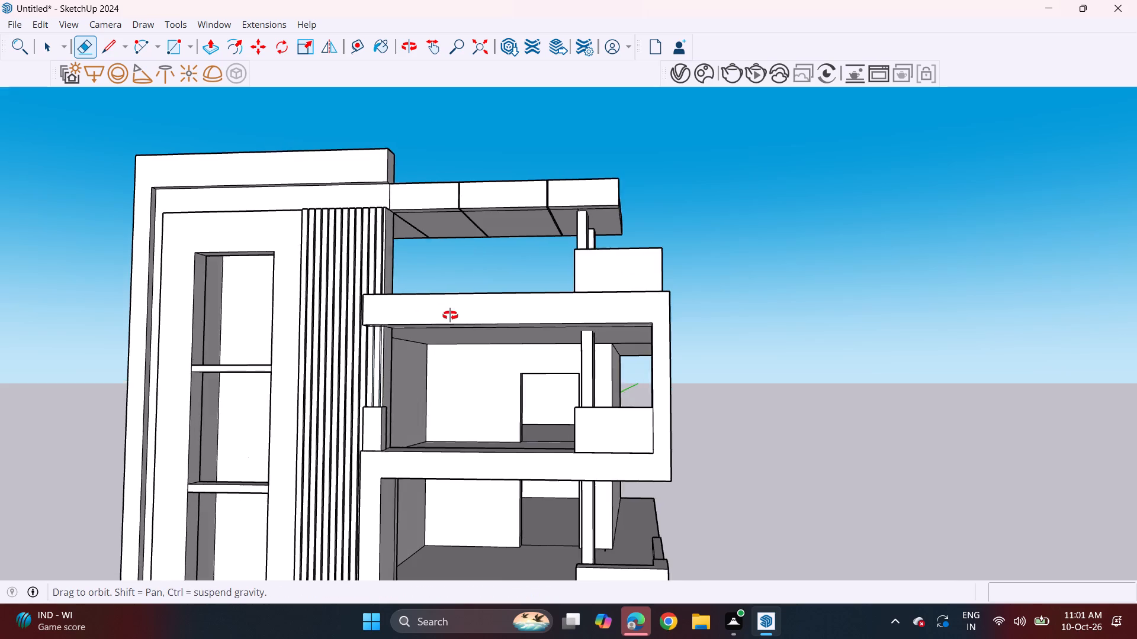
{"action": "middle_click_drag", "start_coordinate": [450, 315], "coordinate": [435, 319]}
{"action": "middle_click_drag", "start_coordinate": [437, 406], "coordinate": [431, 359]}
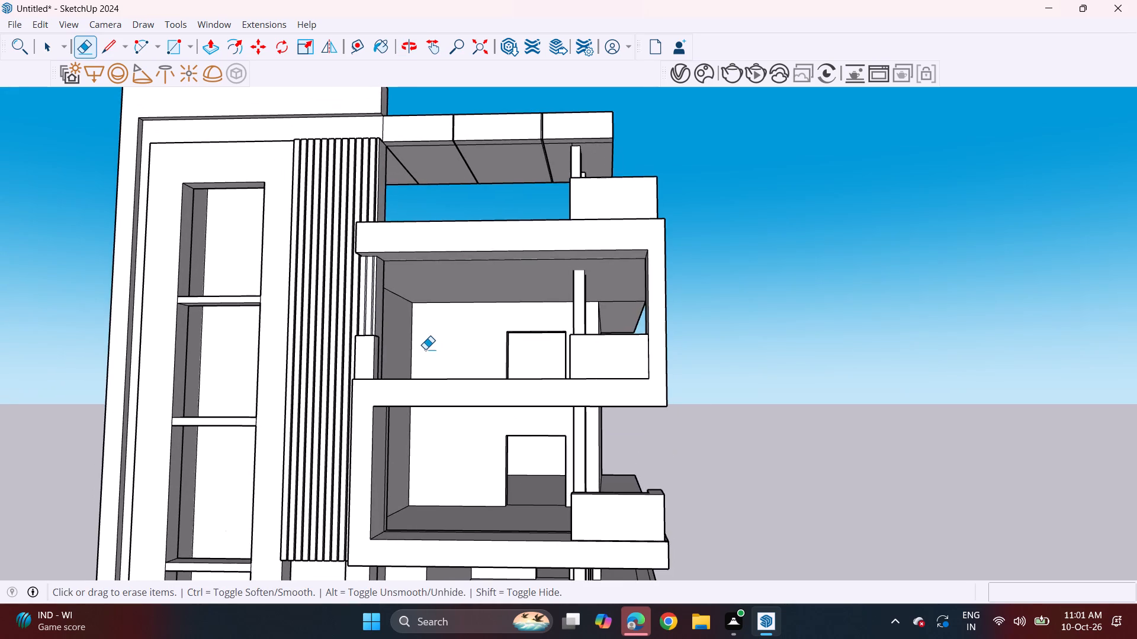
{"action": "scroll", "coordinate": [425, 349], "scroll_direction": "down", "scroll_amount": 2}
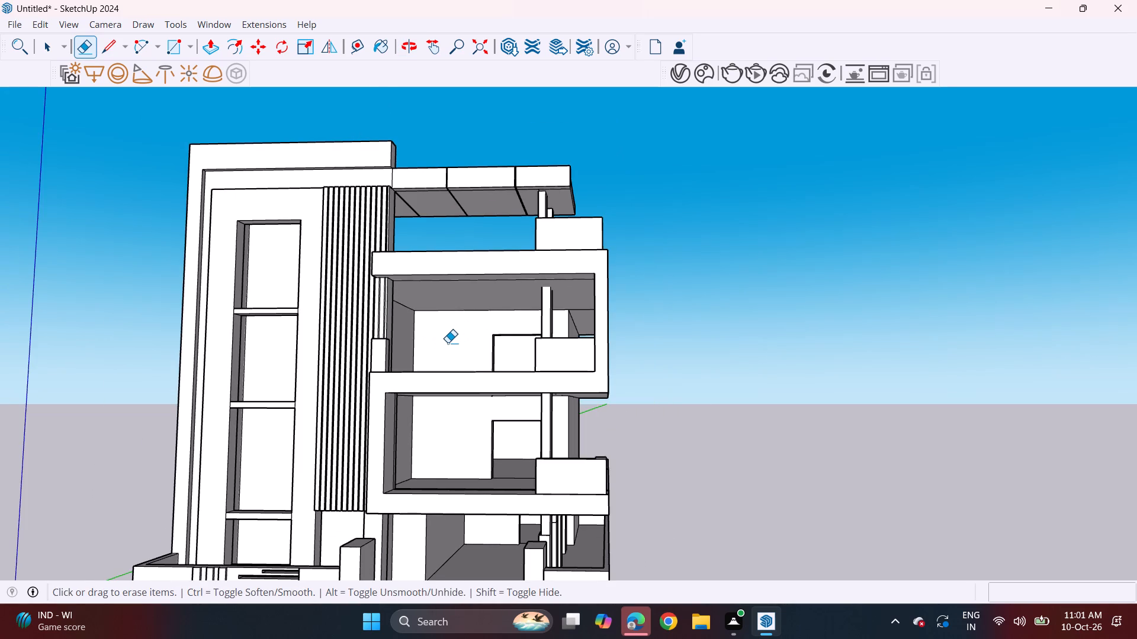
{"action": "scroll", "coordinate": [442, 343], "scroll_direction": "down", "scroll_amount": 3}
{"action": "middle_click_drag", "start_coordinate": [433, 375], "coordinate": [526, 372]}
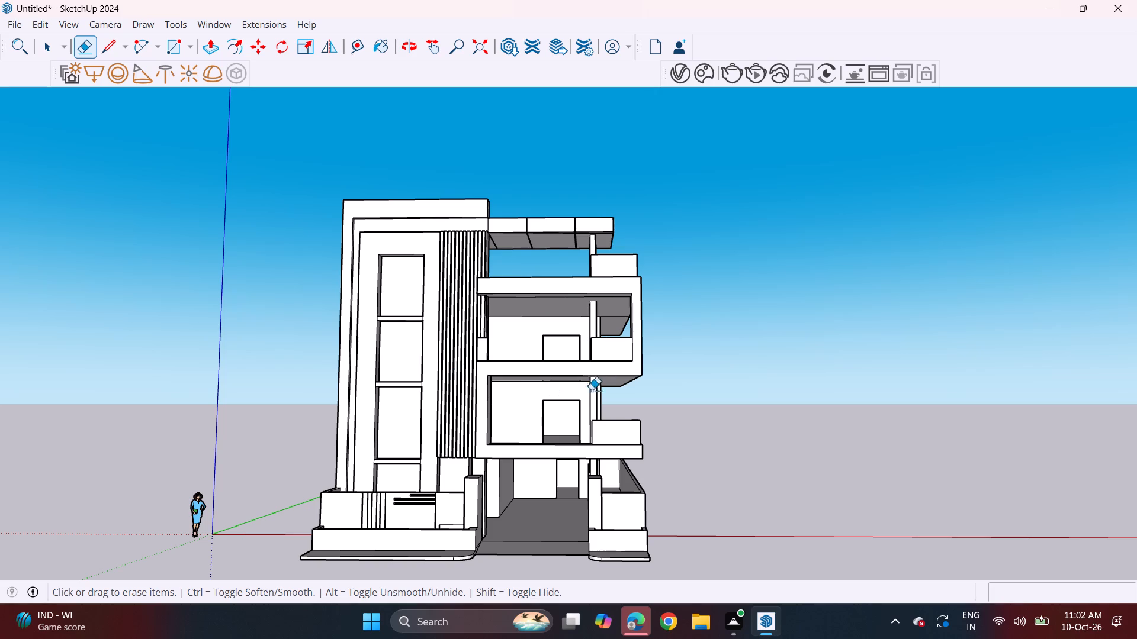
{"action": "key", "text": "space"}
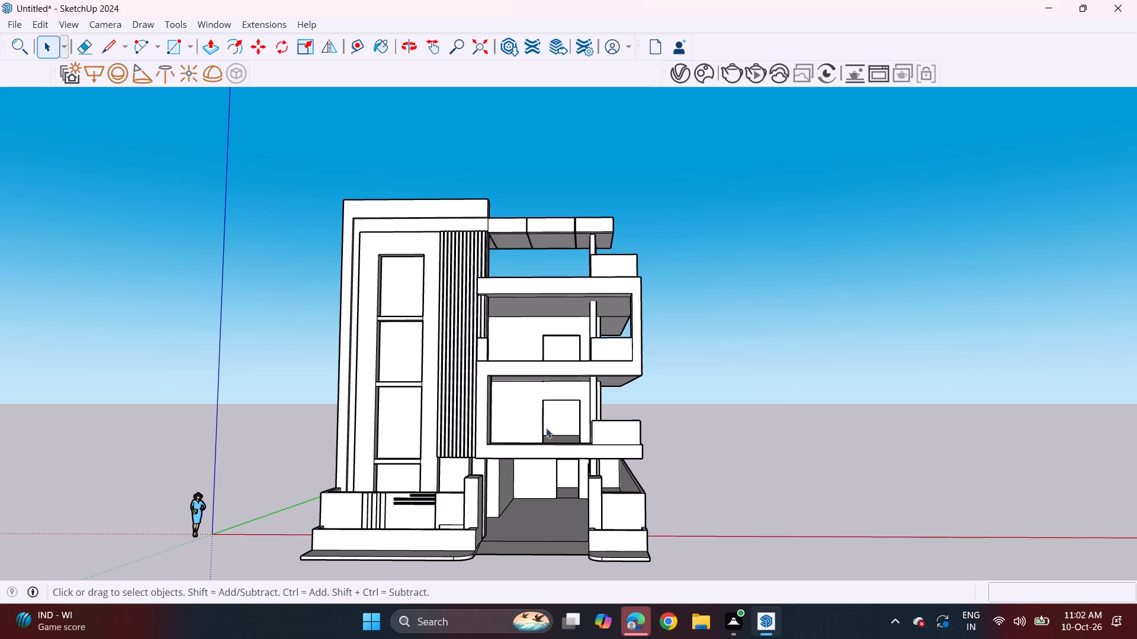
{"action": "middle_click_drag", "start_coordinate": [539, 431], "coordinate": [546, 448]}
{"action": "scroll", "coordinate": [598, 430], "scroll_direction": "up", "scroll_amount": 2}
{"action": "middle_click_drag", "start_coordinate": [593, 432], "coordinate": [593, 418]}
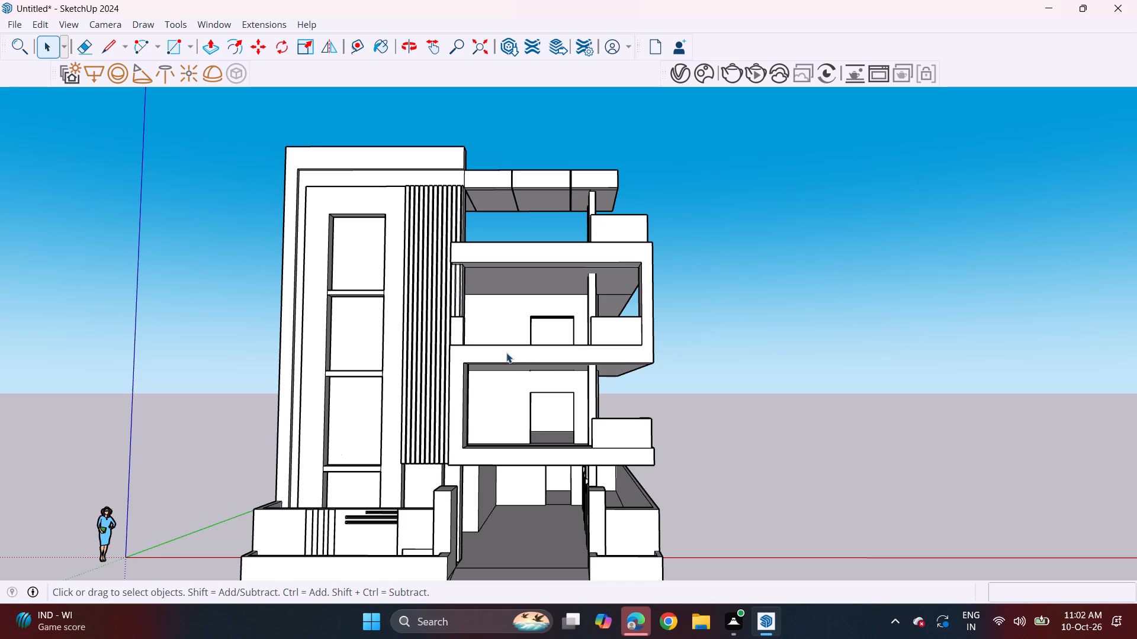
{"action": "middle_click_drag", "start_coordinate": [492, 318], "coordinate": [502, 494]}
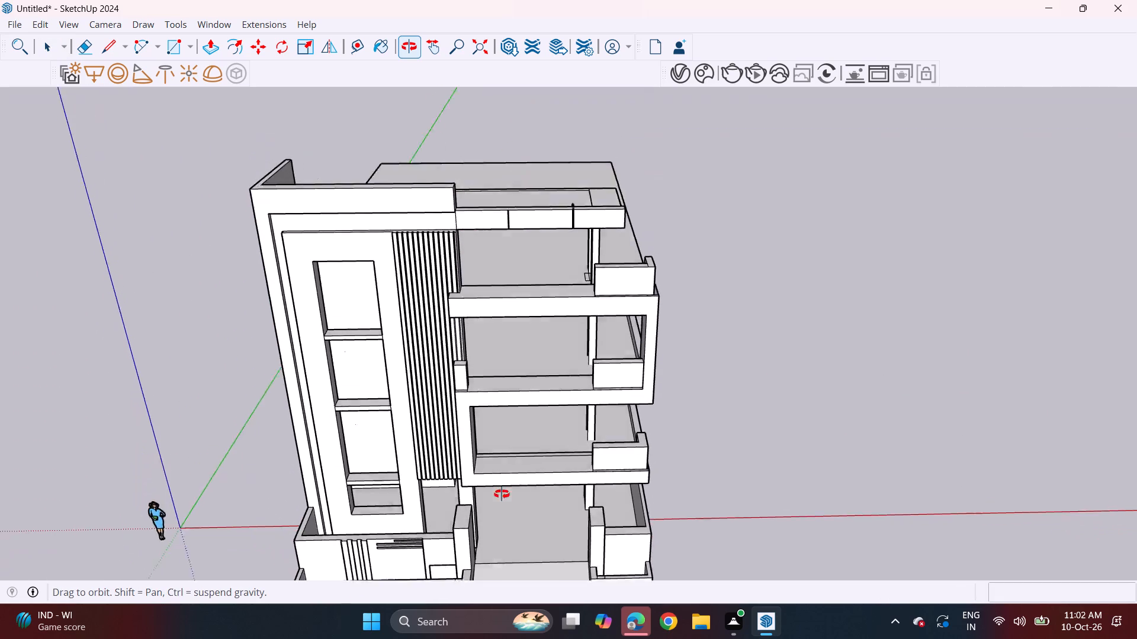
{"action": "middle_click_drag", "start_coordinate": [502, 494], "coordinate": [505, 531]}
Push the thin stub projecting behind the roof canopy's front beam back flush with the beam's inner face.
{"action": "middle_click_drag", "start_coordinate": [586, 266], "coordinate": [508, 454]}
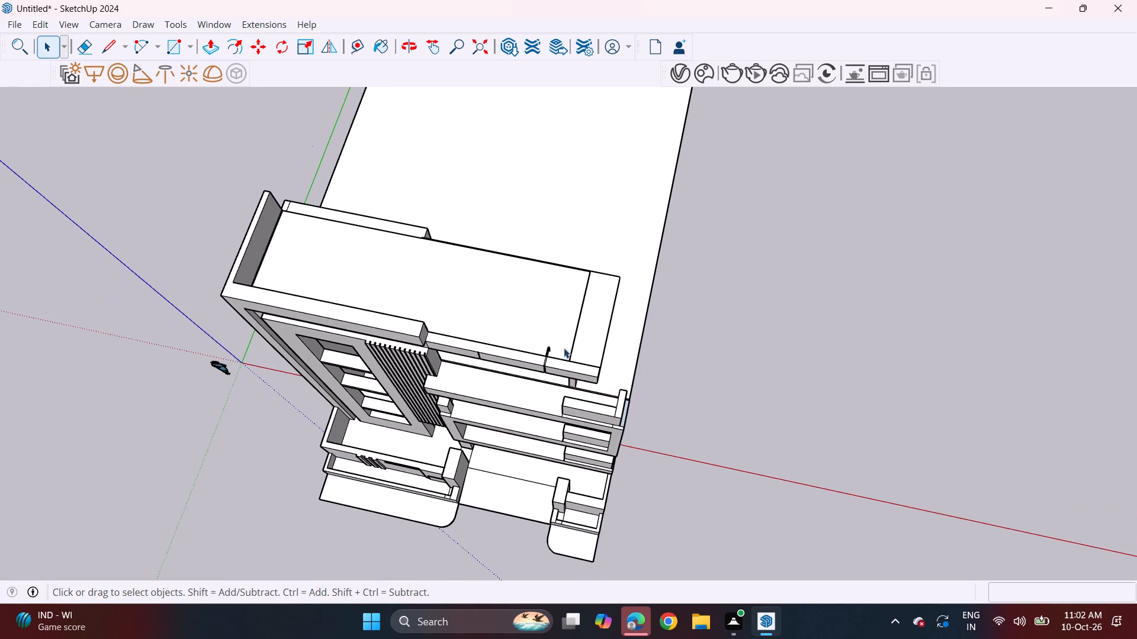
{"action": "scroll", "coordinate": [553, 337], "scroll_direction": "up", "scroll_amount": 11}
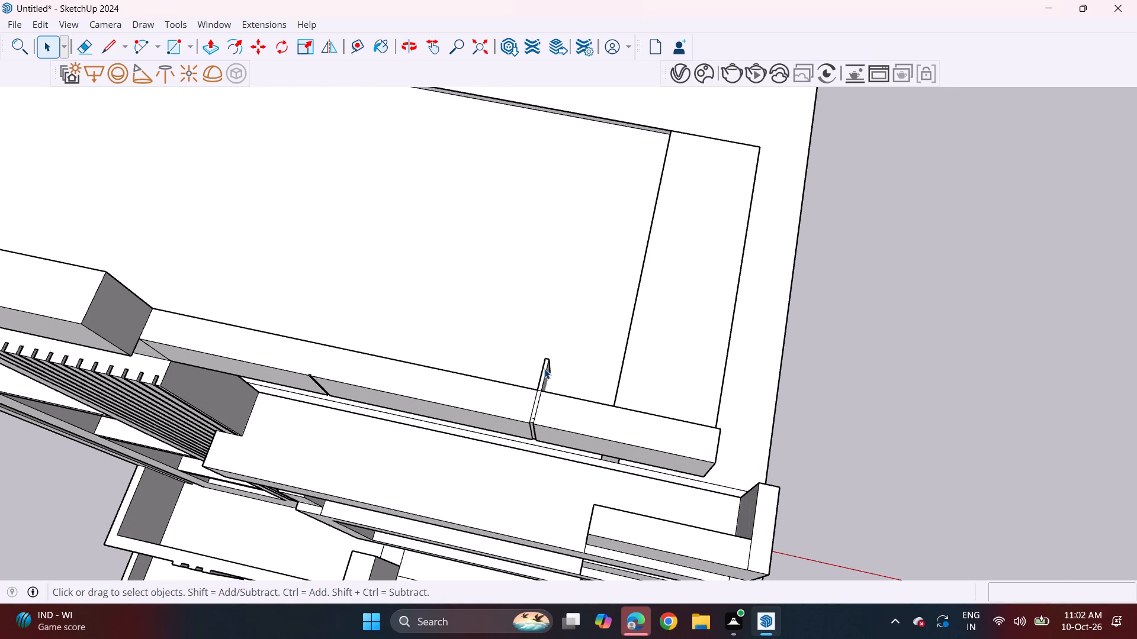
{"action": "middle_click_drag", "start_coordinate": [573, 350], "coordinate": [236, 240]}
{"action": "middle_click_drag", "start_coordinate": [515, 237], "coordinate": [325, 186]}
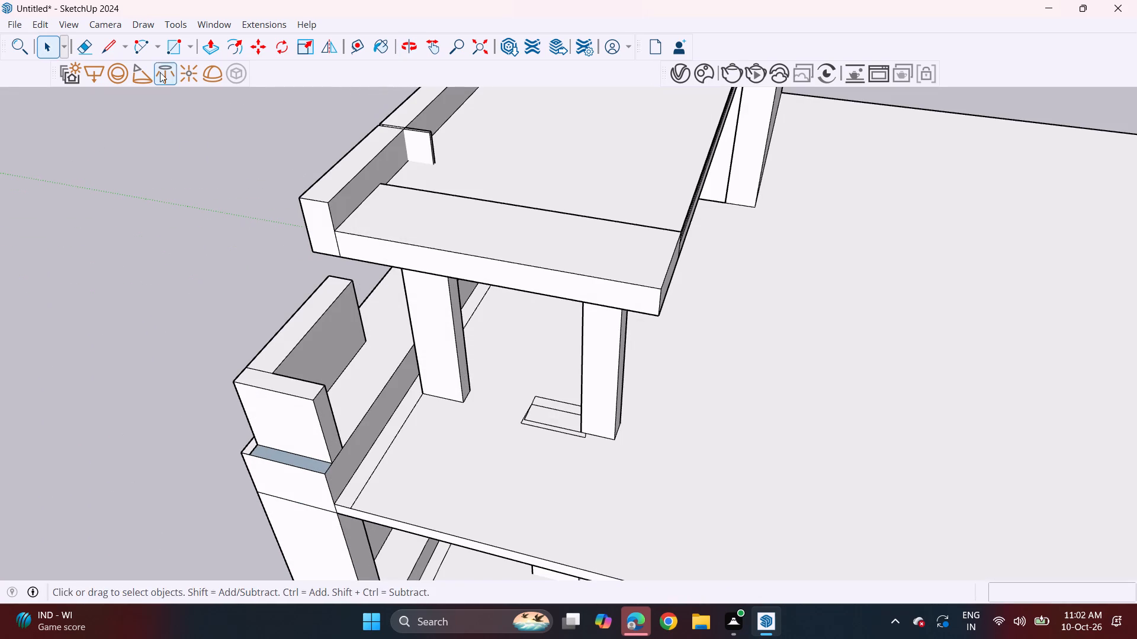
{"action": "left_click", "coordinate": [208, 43]}
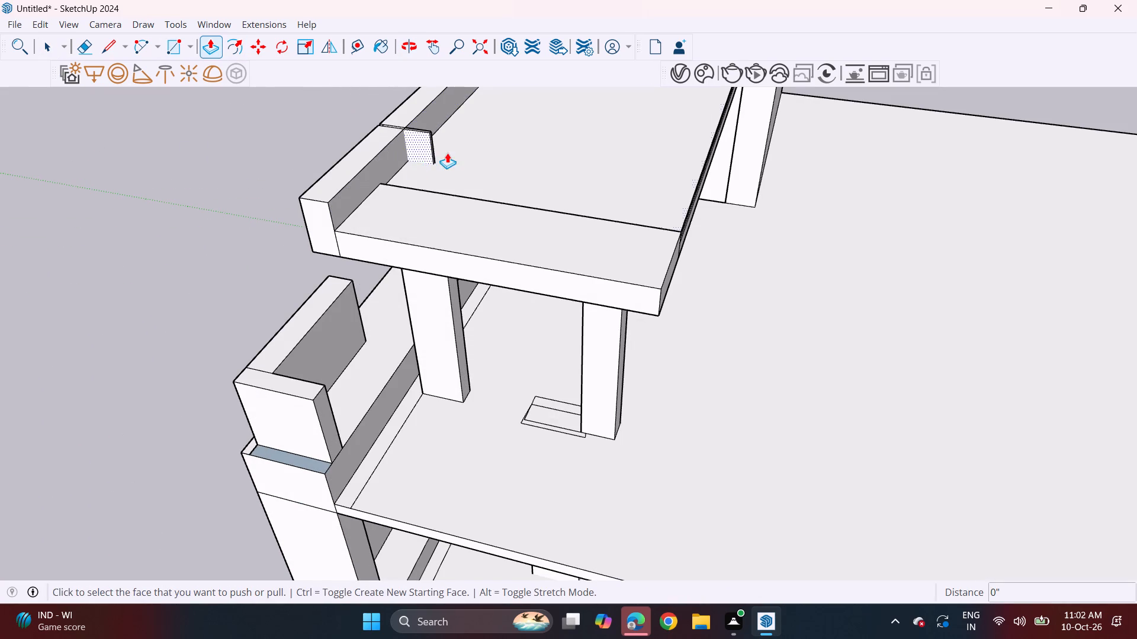
{"action": "scroll", "coordinate": [446, 153], "scroll_direction": "up", "scroll_amount": 6}
{"action": "left_click", "coordinate": [429, 150]}
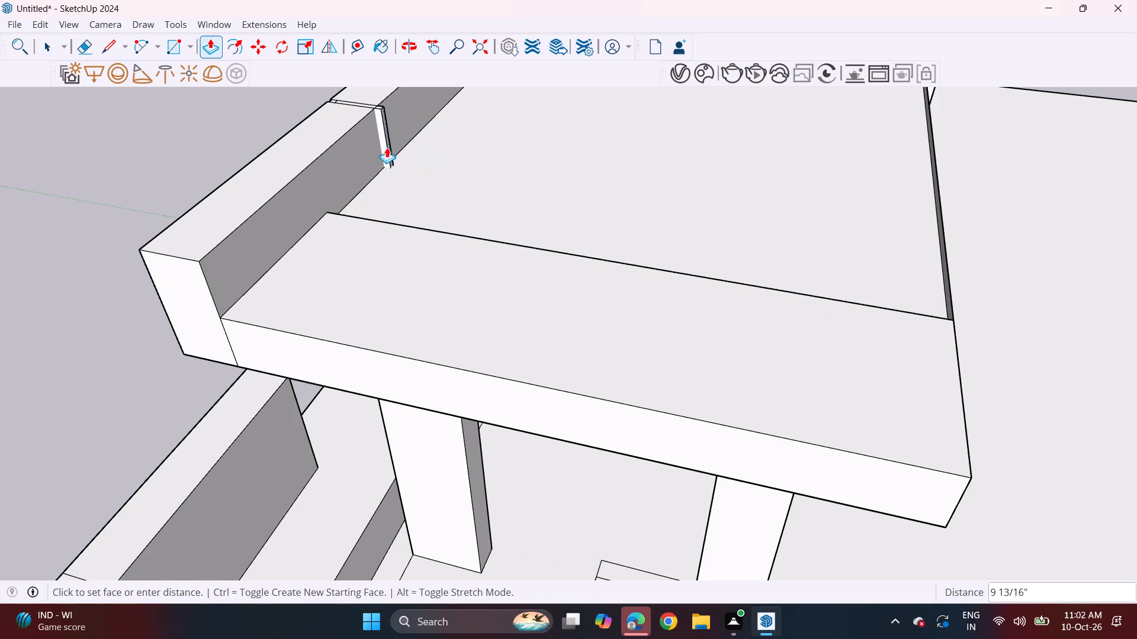
{"action": "left_click", "coordinate": [375, 148]}
Raise the canopy's recessed top panel about 2 7/16", level with the adjoining side strip.
{"action": "middle_click_drag", "start_coordinate": [339, 183], "coordinate": [367, 181]}
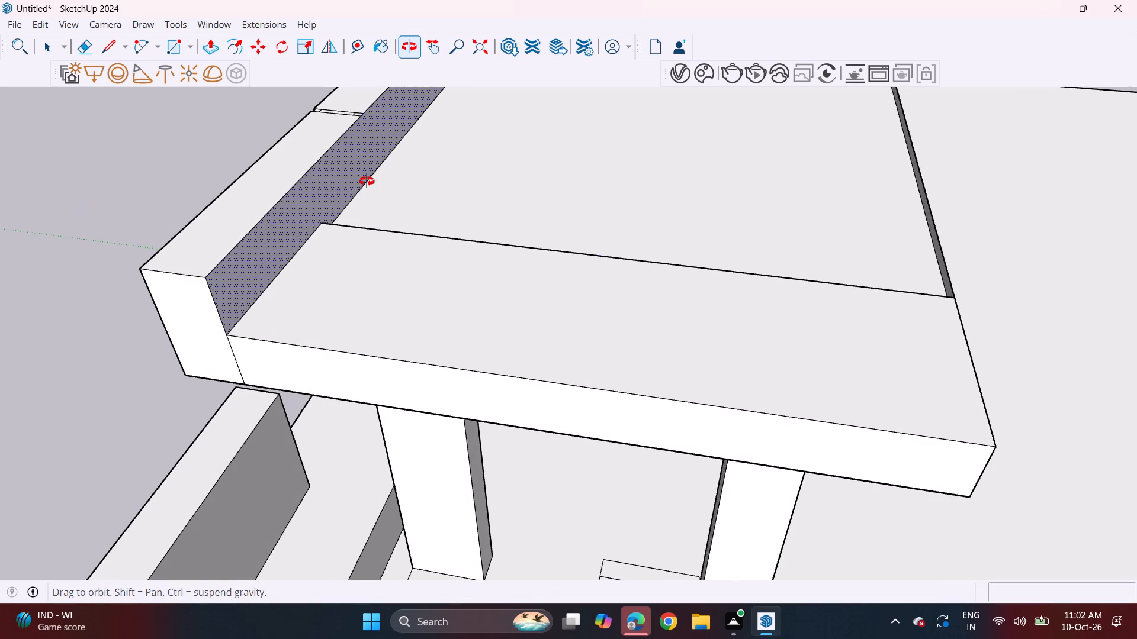
{"action": "middle_click_drag", "start_coordinate": [367, 181], "coordinate": [546, 206]}
{"action": "left_click", "coordinate": [546, 204]}
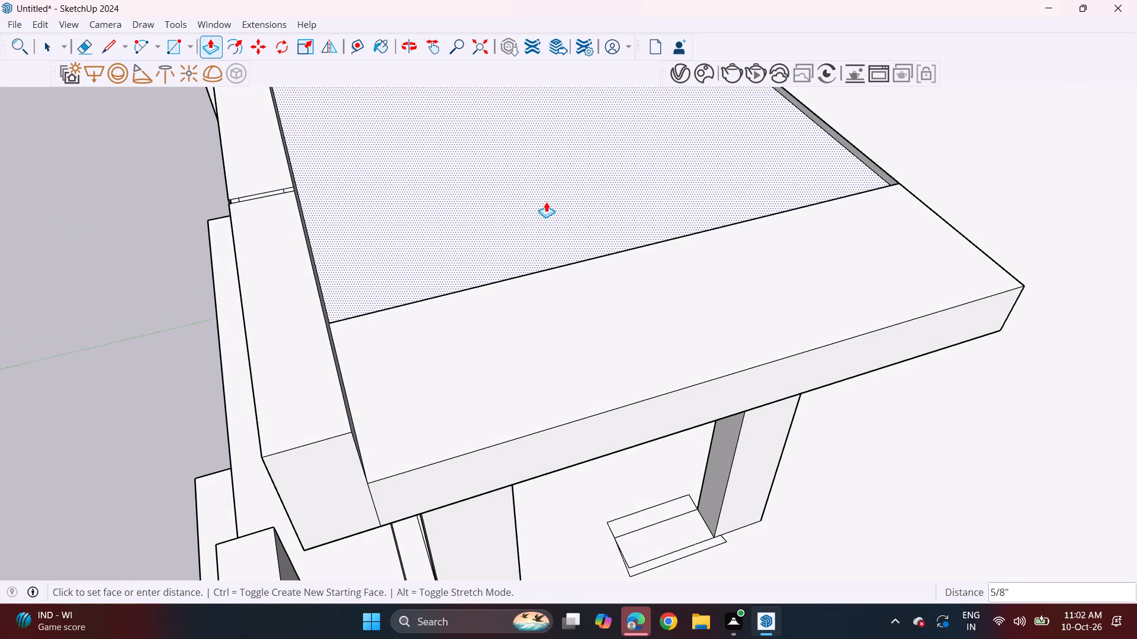
{"action": "left_click", "coordinate": [581, 267]}
Examine the finished roof canopy and the complete front elevation, from close up to the full building.
{"action": "middle_click_drag", "start_coordinate": [481, 317], "coordinate": [707, 167]}
{"action": "scroll", "coordinate": [568, 299], "scroll_direction": "down", "scroll_amount": 3}
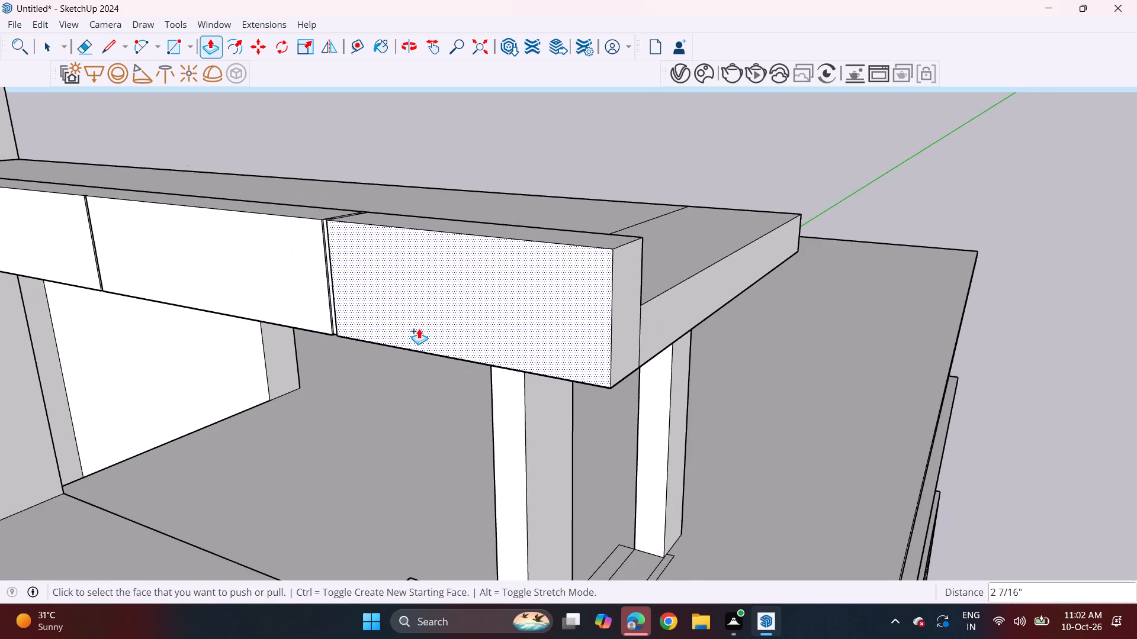
{"action": "middle_click_drag", "start_coordinate": [432, 318], "coordinate": [560, 250]}
{"action": "scroll", "coordinate": [494, 276], "scroll_direction": "down", "scroll_amount": 4}
{"action": "middle_click_drag", "start_coordinate": [449, 371], "coordinate": [479, 344]}
{"action": "scroll", "coordinate": [499, 323], "scroll_direction": "down", "scroll_amount": 2}
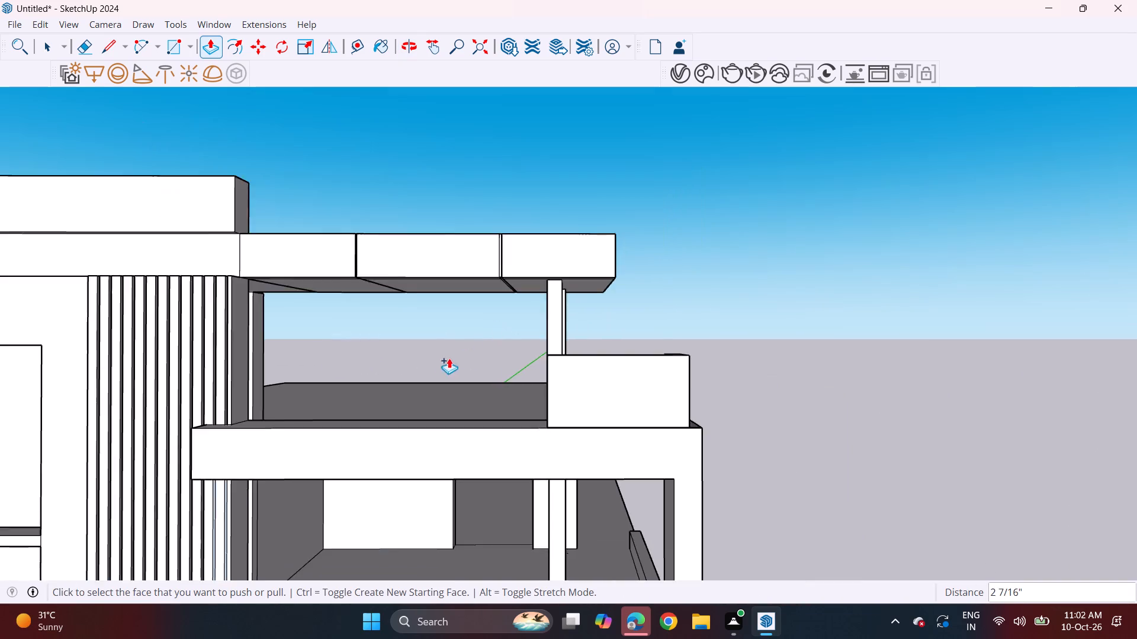
{"action": "scroll", "coordinate": [449, 358], "scroll_direction": "down", "scroll_amount": 6}
{"action": "middle_click_drag", "start_coordinate": [374, 409], "coordinate": [390, 389]}
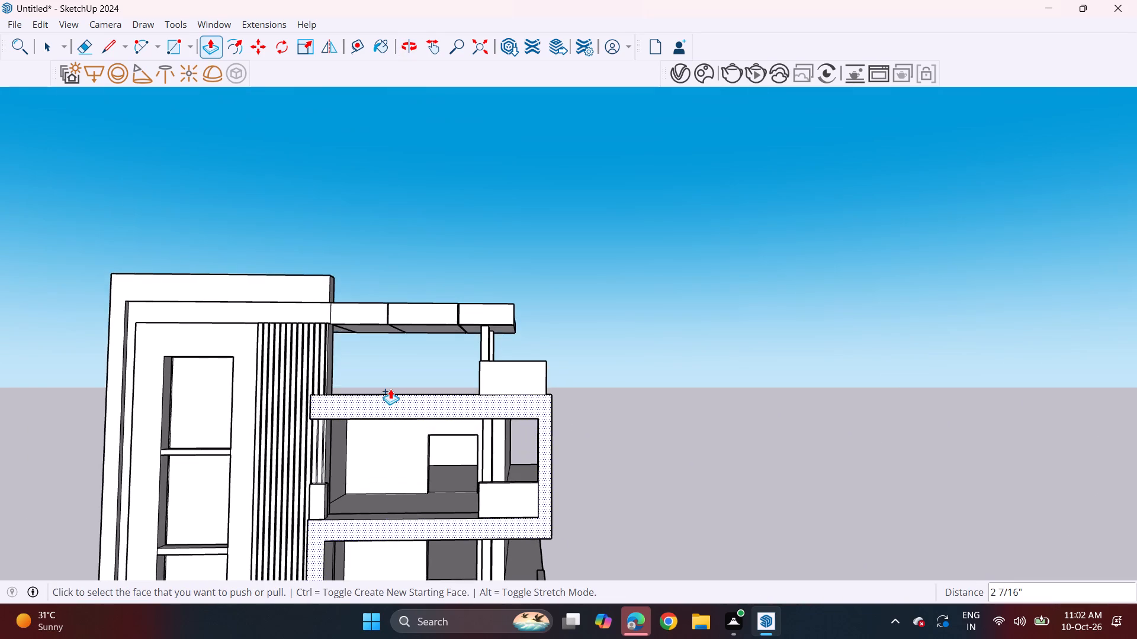
{"action": "scroll", "coordinate": [390, 389], "scroll_direction": "down", "scroll_amount": 2}
{"action": "middle_click_drag", "start_coordinate": [392, 388], "coordinate": [416, 370]}
{"action": "scroll", "coordinate": [416, 370], "scroll_direction": "down", "scroll_amount": 3}
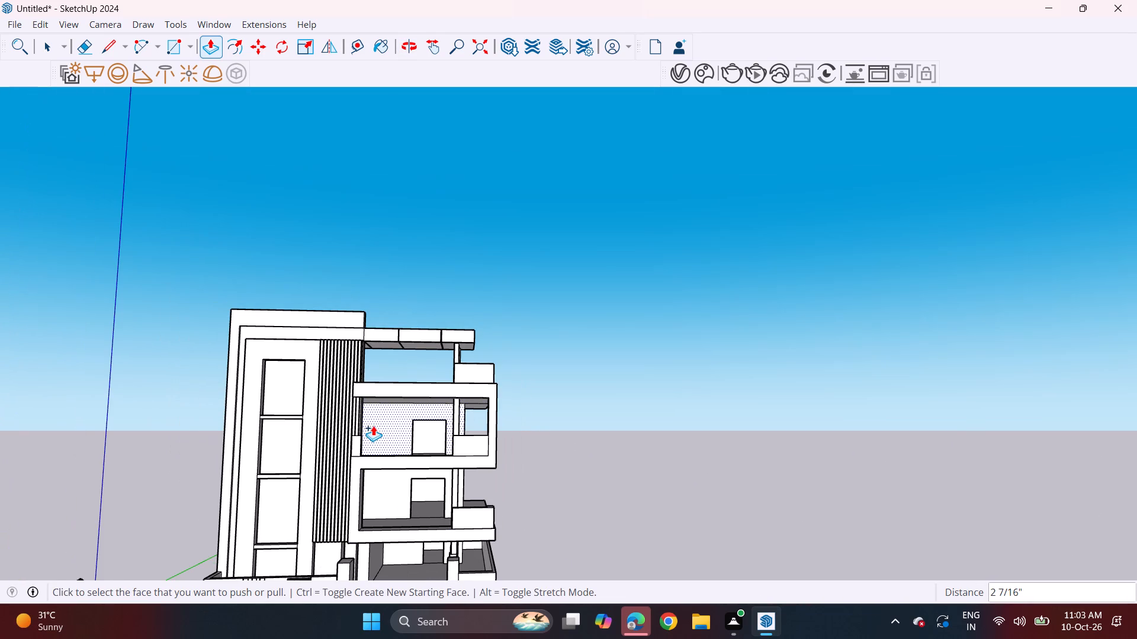
{"action": "middle_click_drag", "start_coordinate": [367, 432], "coordinate": [389, 385]}
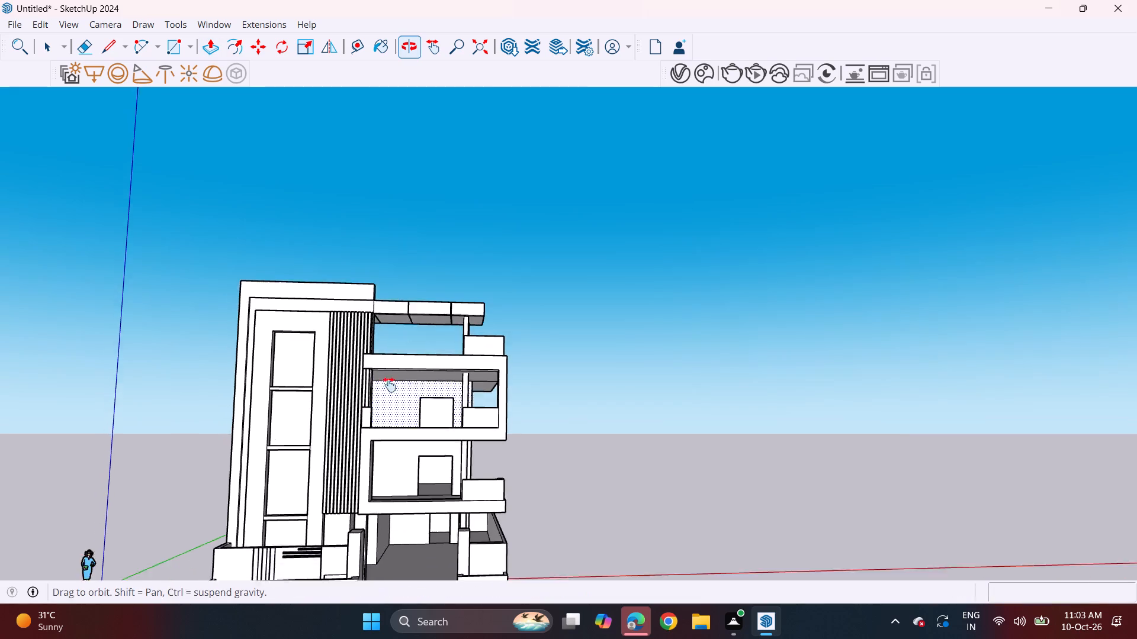
{"action": "middle_click_drag", "start_coordinate": [389, 385], "coordinate": [391, 381]}
{"action": "middle_click_drag", "start_coordinate": [359, 442], "coordinate": [378, 440]}
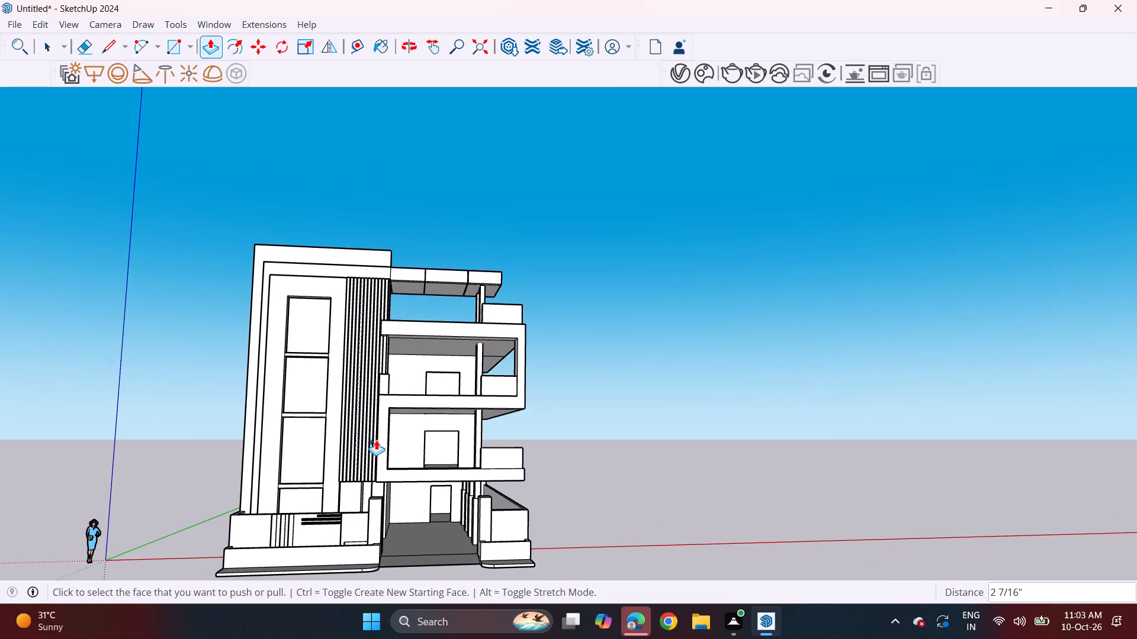
{"action": "middle_click_drag", "start_coordinate": [374, 441], "coordinate": [353, 447]}
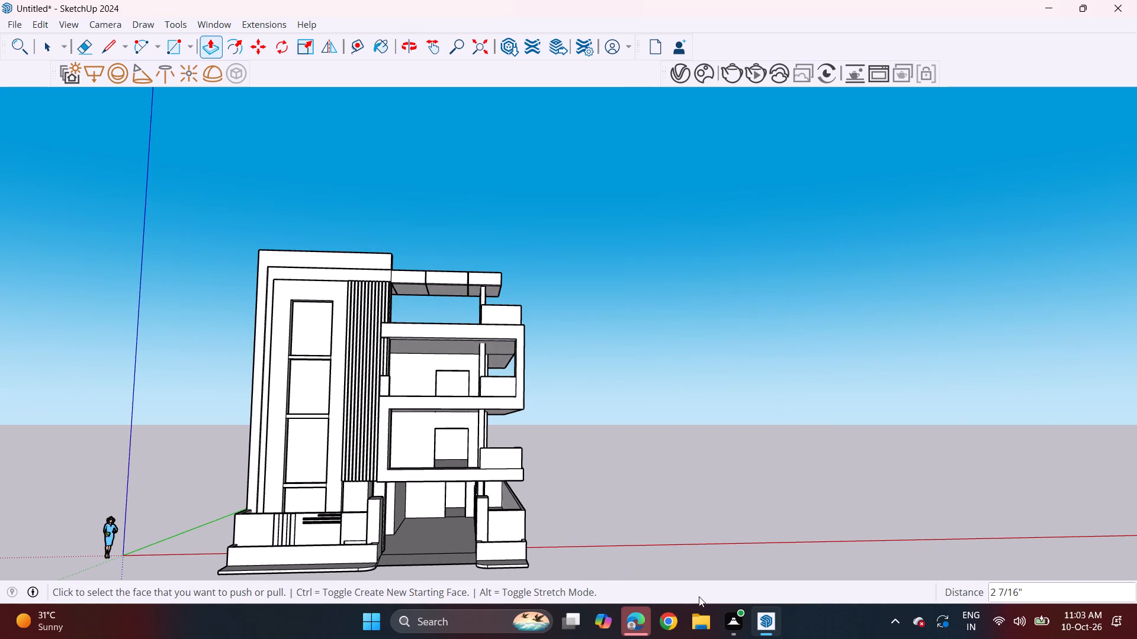
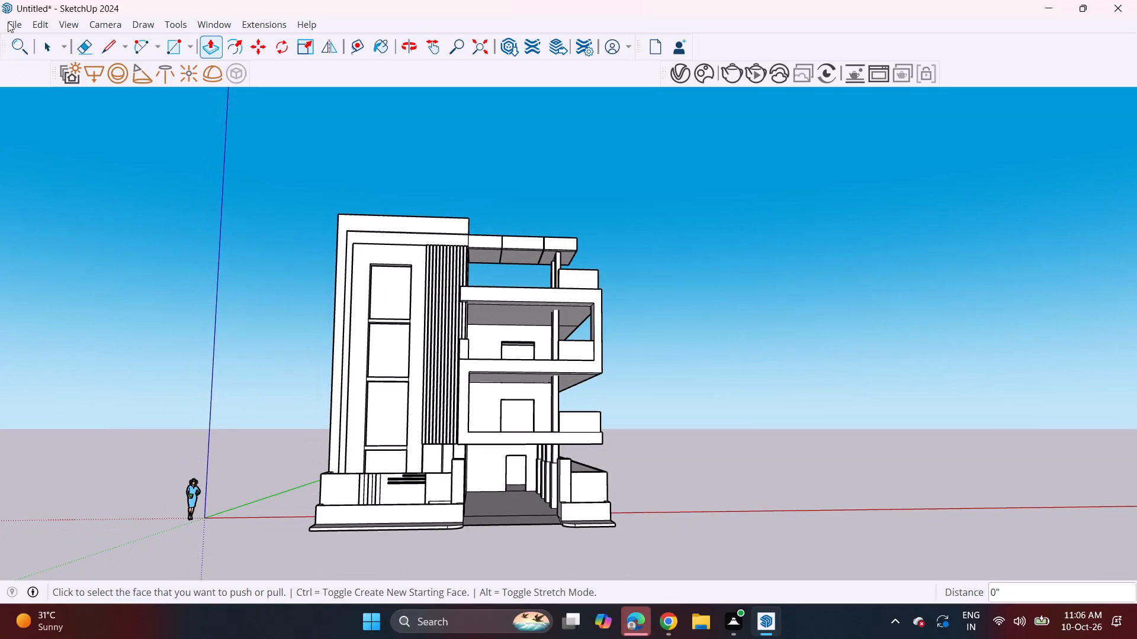
Import the PENTEK Slimmest Steel Sliding Door/Window model from Downloads and place it beside the building.
{"action": "left_click", "coordinate": [11, 21]}
{"action": "left_click", "coordinate": [48, 231]}
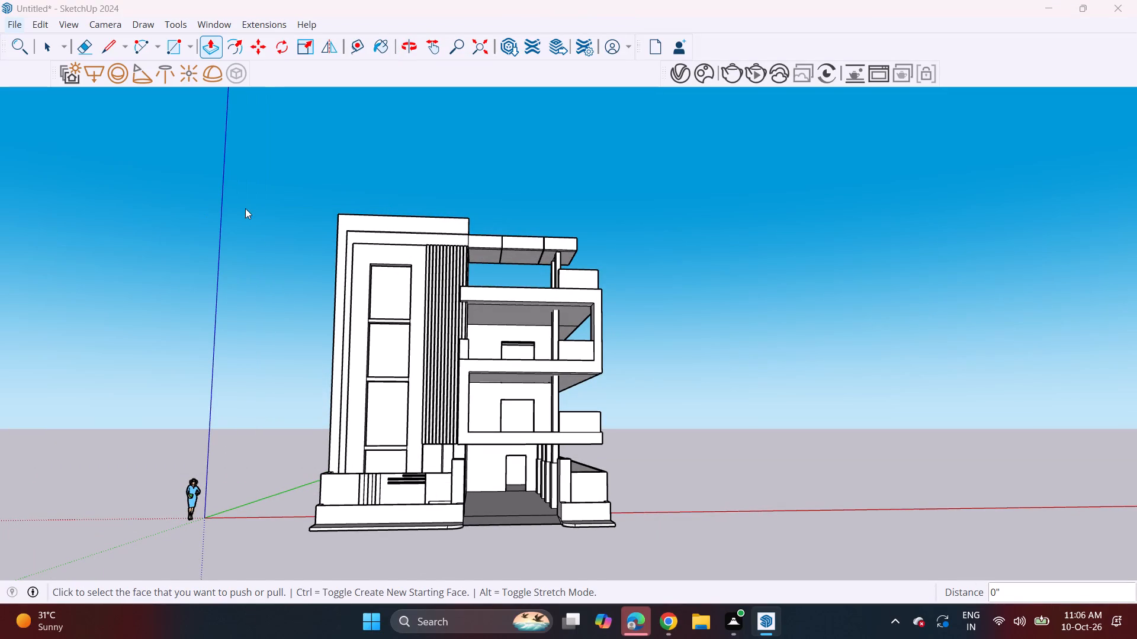
{"action": "scroll", "coordinate": [290, 221], "scroll_direction": "down", "scroll_amount": 1}
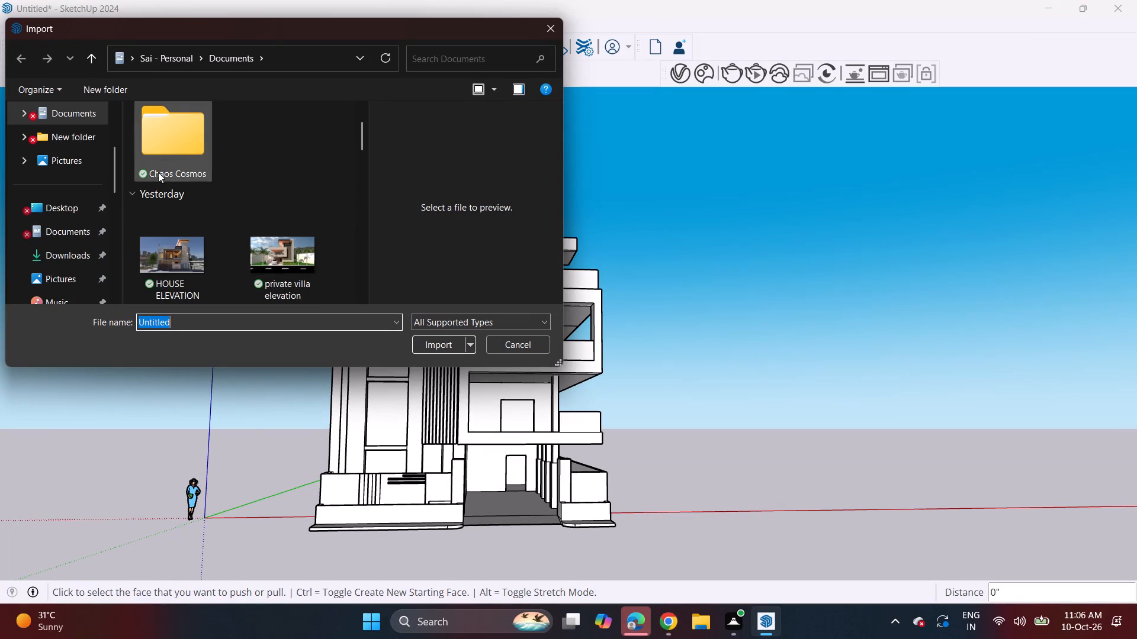
{"action": "left_click", "coordinate": [60, 256]}
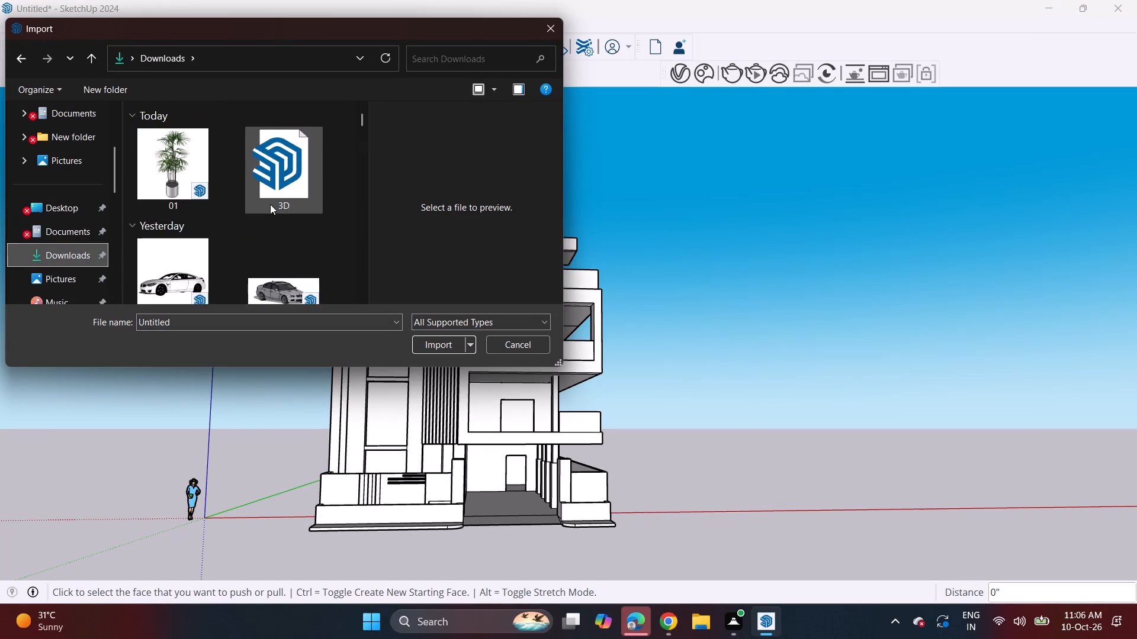
{"action": "left_click", "coordinate": [286, 157]}
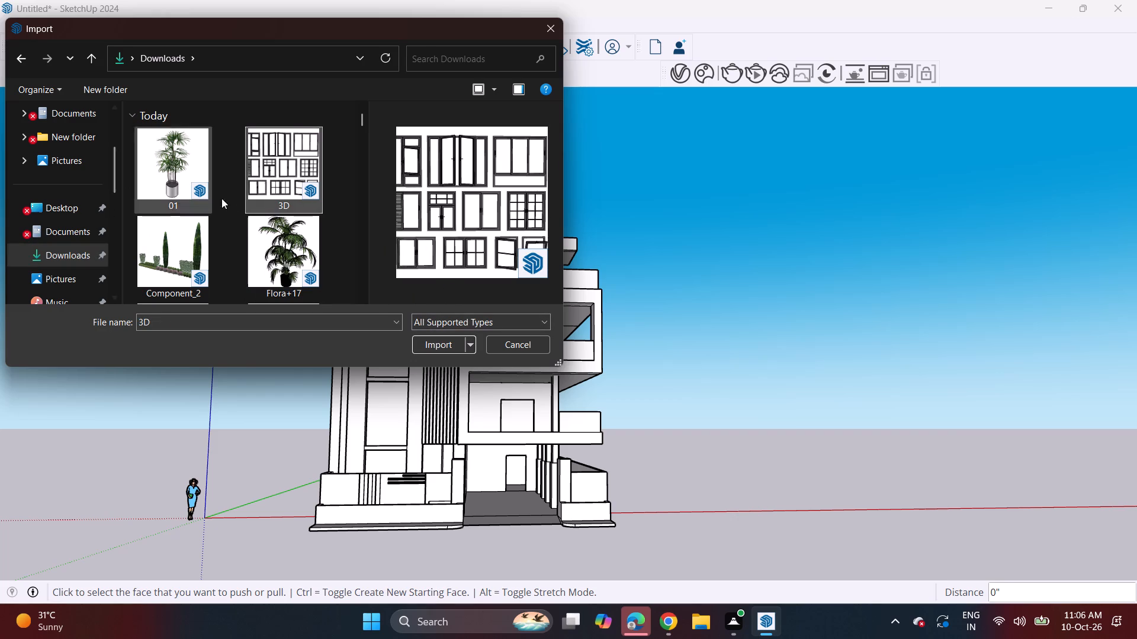
{"action": "scroll", "coordinate": [232, 204], "scroll_direction": "down", "scroll_amount": 2}
{"action": "left_click", "coordinate": [175, 128]}
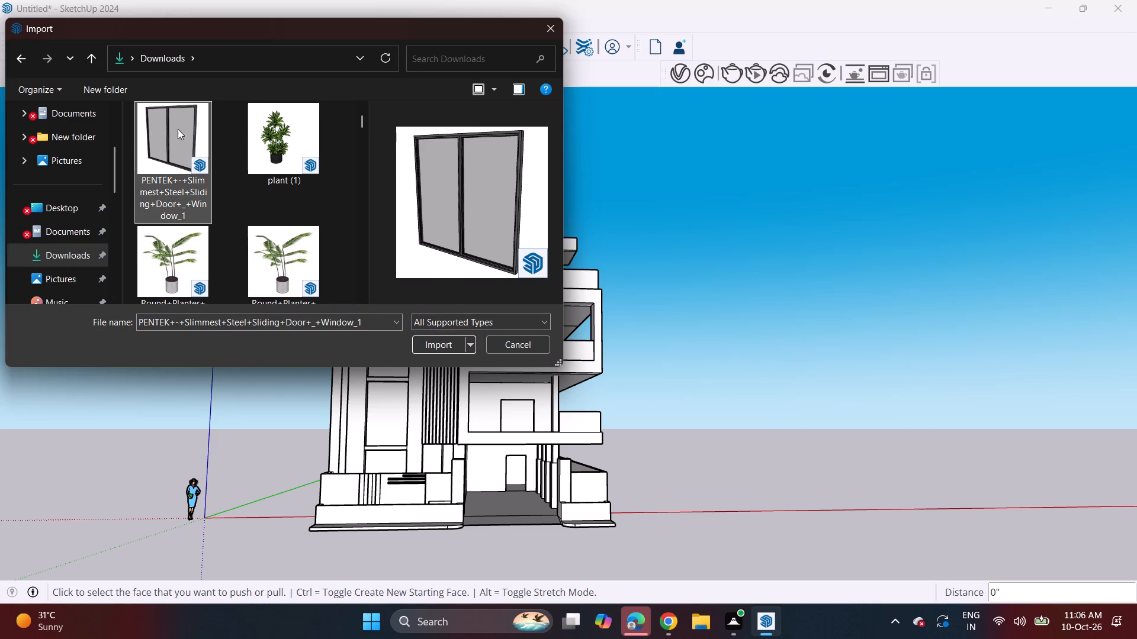
{"action": "left_click", "coordinate": [443, 343]}
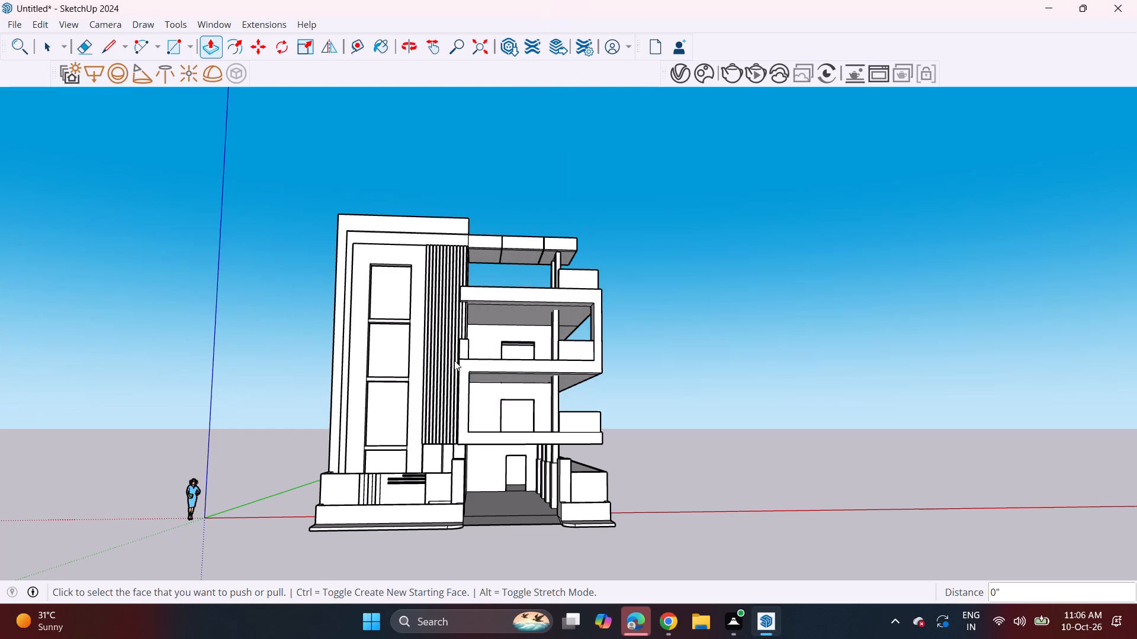
{"action": "left_click", "coordinate": [708, 421]}
Move the imported window by its upper-left corner to the upper-left corner of the facade's topmost tall opening.
{"action": "scroll", "coordinate": [737, 424], "scroll_direction": "up", "scroll_amount": 4}
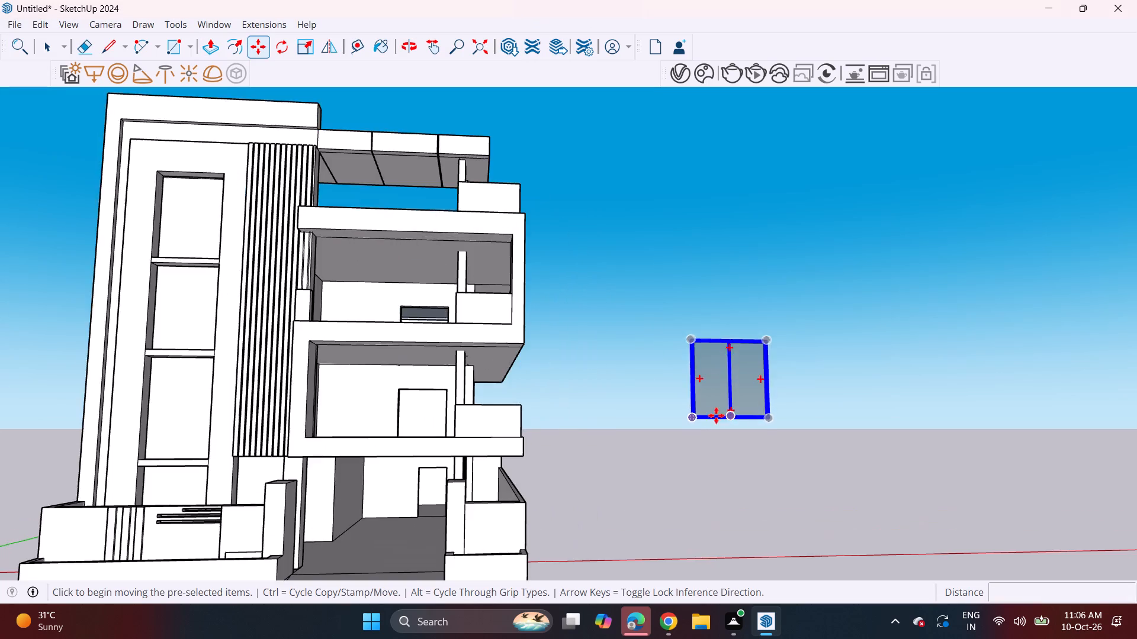
{"action": "scroll", "coordinate": [703, 415], "scroll_direction": "up", "scroll_amount": 4}
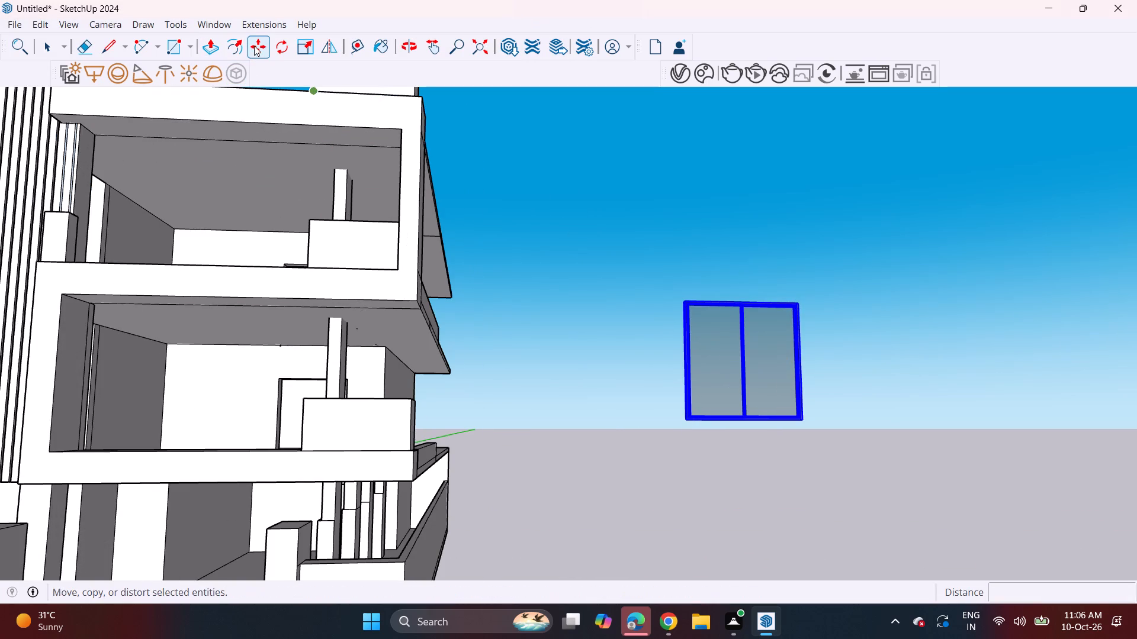
{"action": "left_click", "coordinate": [254, 46]}
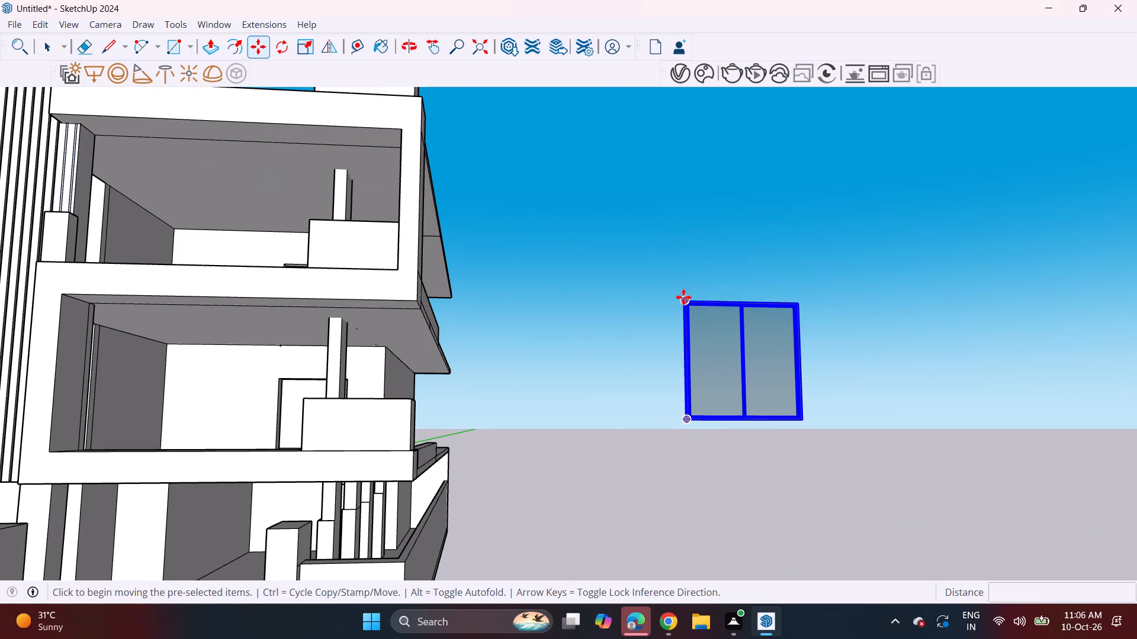
{"action": "left_click", "coordinate": [683, 297]}
{"action": "middle_click_drag", "start_coordinate": [308, 273], "coordinate": [799, 337]}
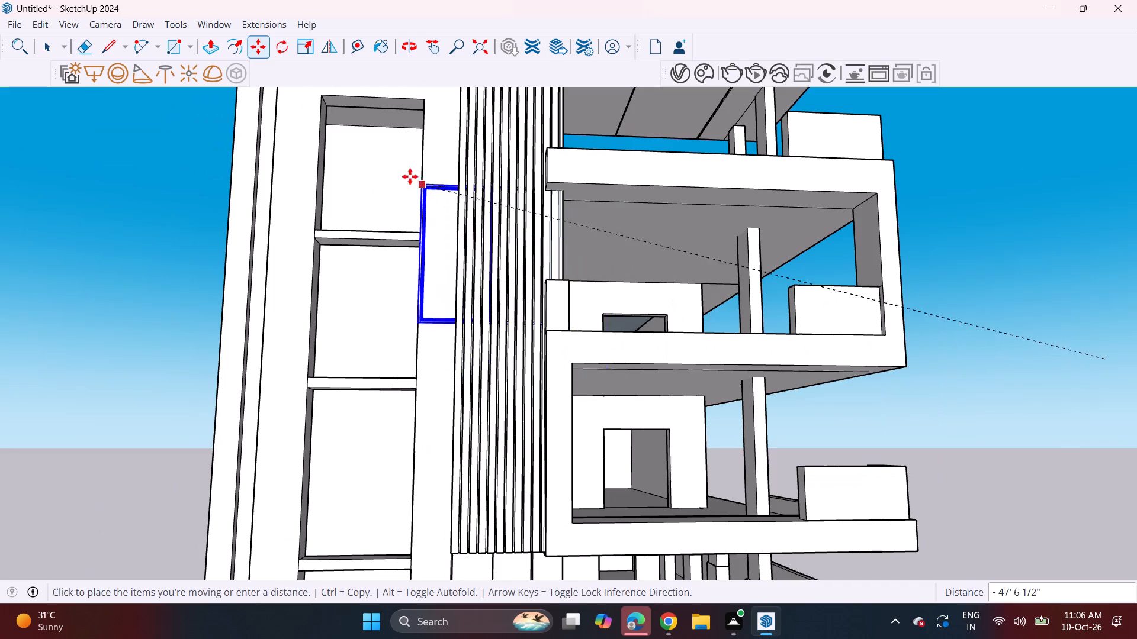
{"action": "middle_click_drag", "start_coordinate": [284, 168], "coordinate": [521, 362], "text": "shift"}
{"action": "scroll", "coordinate": [542, 313], "scroll_direction": "up", "scroll_amount": 11}
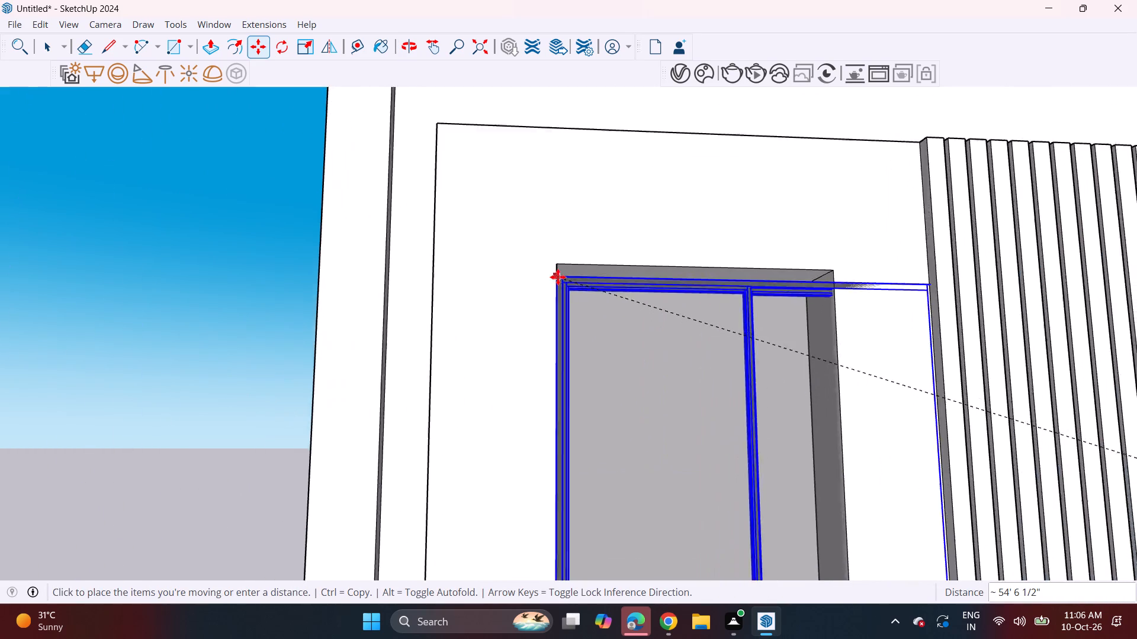
{"action": "scroll", "coordinate": [558, 277], "scroll_direction": "up", "scroll_amount": 2}
{"action": "left_click", "coordinate": [556, 260]}
Move the window down from the topmost opening and align its upper-left corner with that of the second opening.
{"action": "middle_click_drag", "start_coordinate": [785, 335], "coordinate": [579, 273]}
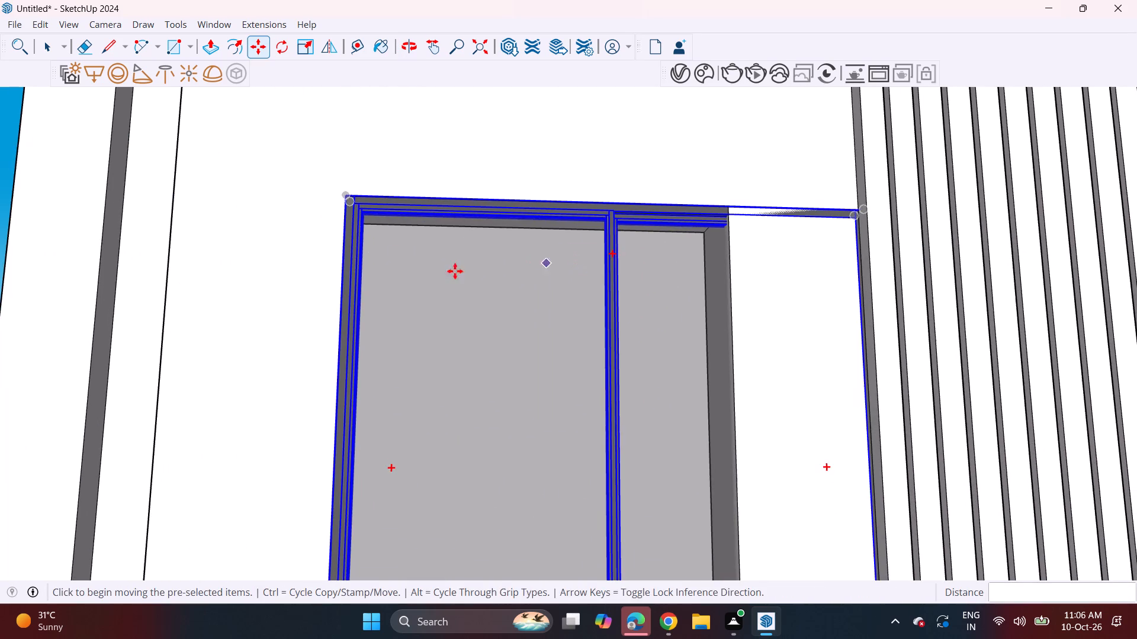
{"action": "scroll", "coordinate": [505, 257], "scroll_direction": "down", "scroll_amount": 9}
{"action": "middle_click_drag", "start_coordinate": [611, 360], "coordinate": [560, 205]}
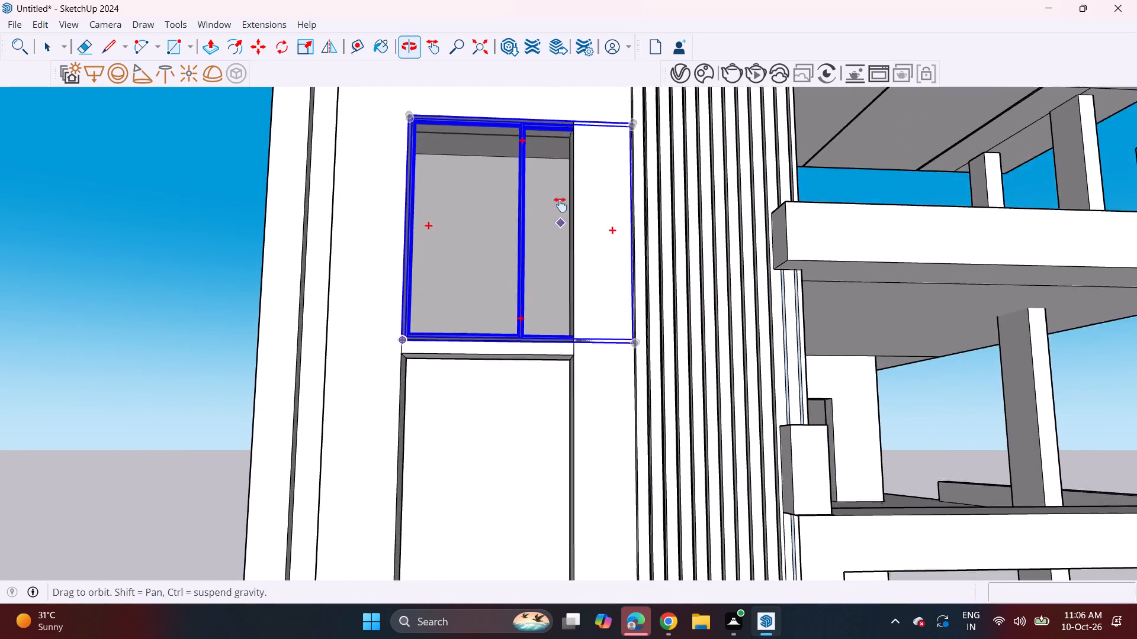
{"action": "middle_click_drag", "start_coordinate": [560, 205], "coordinate": [562, 163]}
{"action": "middle_click_drag", "start_coordinate": [507, 251], "coordinate": [513, 303]}
{"action": "scroll", "coordinate": [490, 325], "scroll_direction": "down", "scroll_amount": 3}
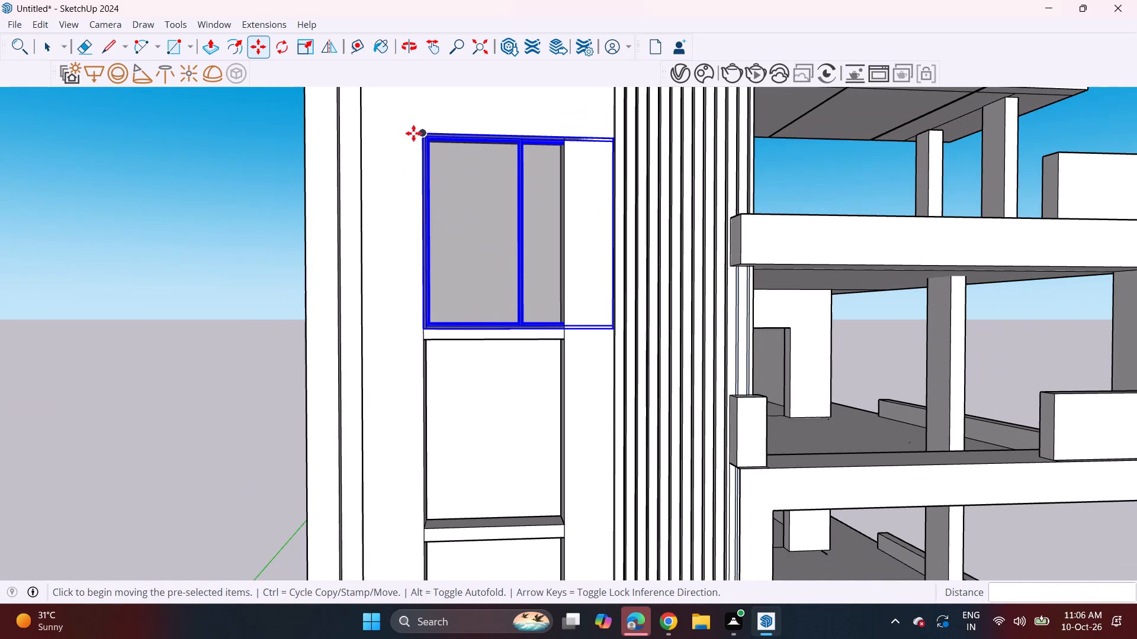
{"action": "left_click", "coordinate": [425, 133]}
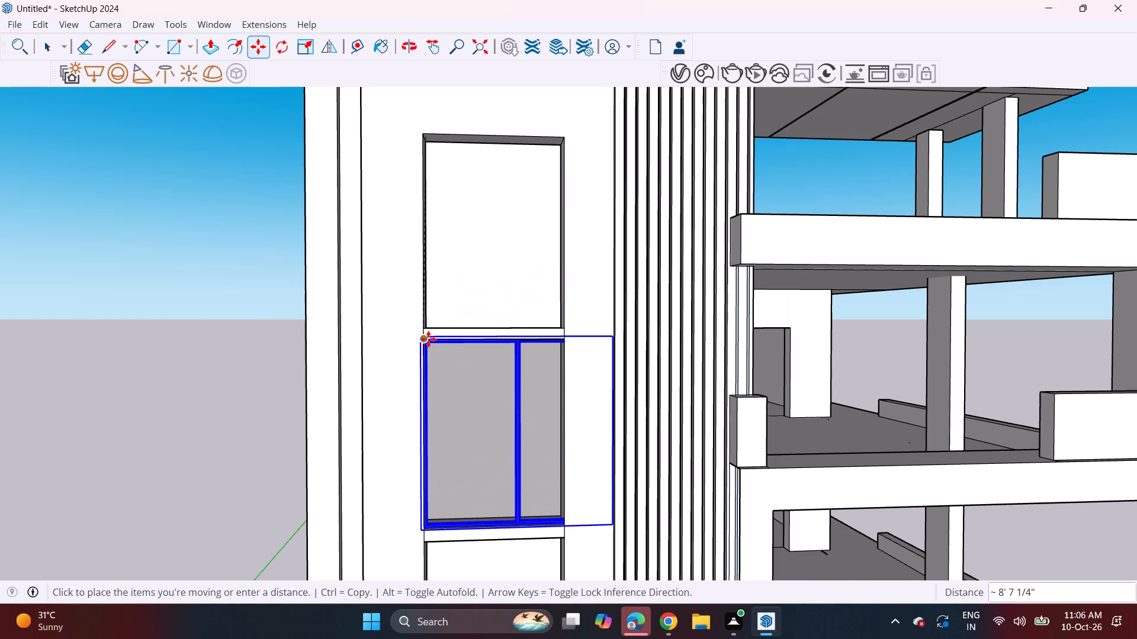
{"action": "scroll", "coordinate": [432, 340], "scroll_direction": "up", "scroll_amount": 9}
{"action": "left_click", "coordinate": [427, 344]}
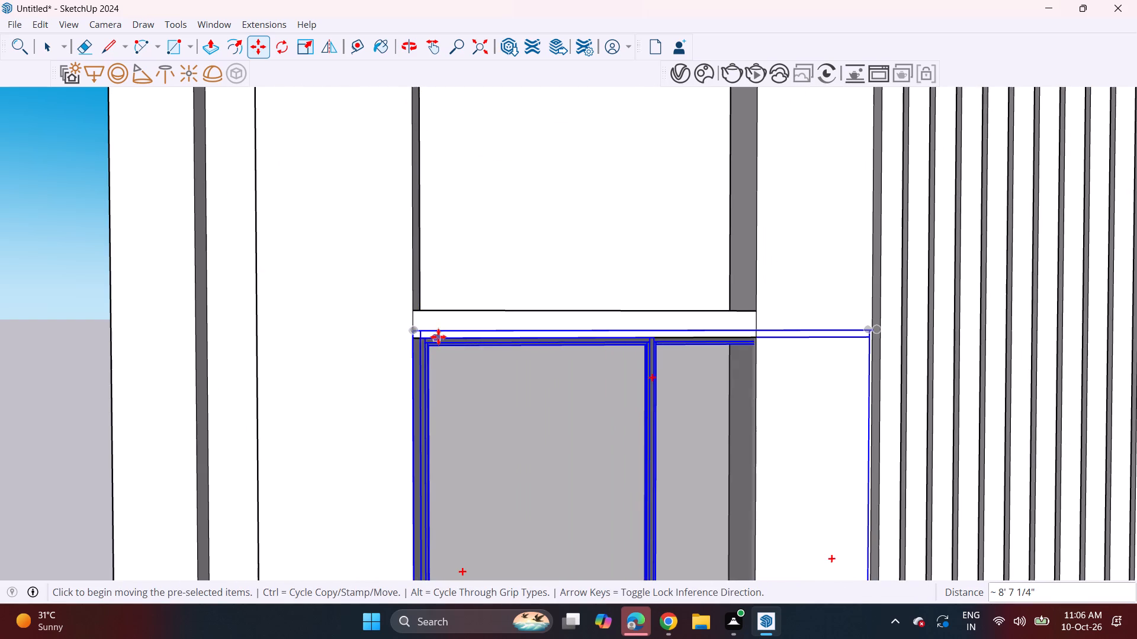
{"action": "scroll", "coordinate": [426, 335], "scroll_direction": "up", "scroll_amount": 8}
{"action": "left_click", "coordinate": [405, 328]}
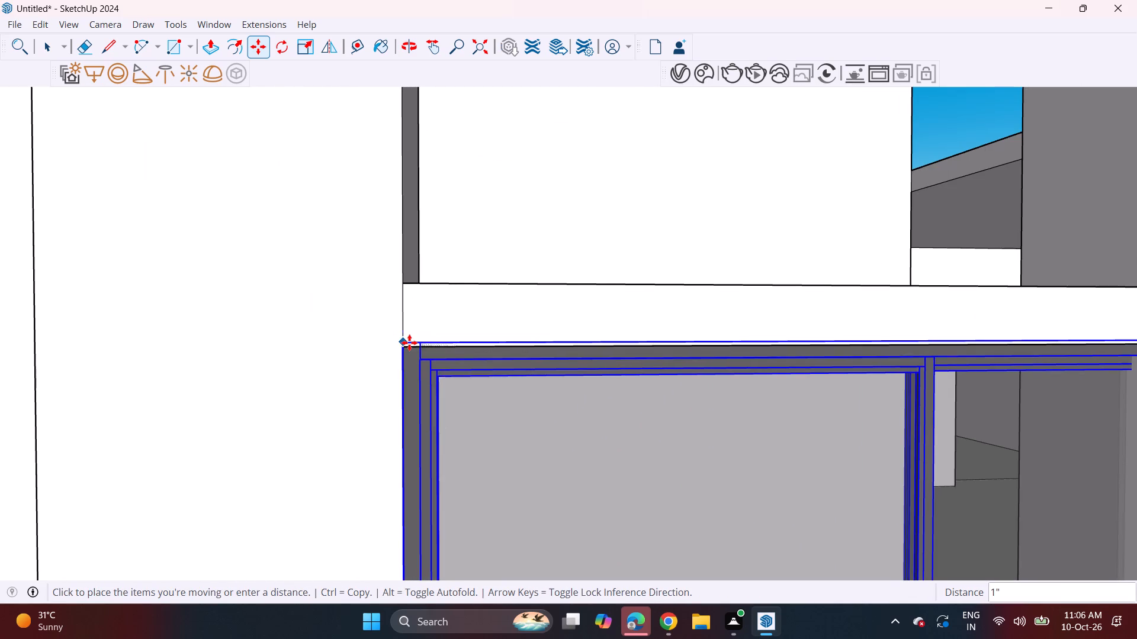
{"action": "left_click", "coordinate": [403, 347]}
Copy the window about 8' 8 3/4" upward from the second opening to the topmost opening's upper-left corner.
{"action": "double_click", "coordinate": [402, 351]}
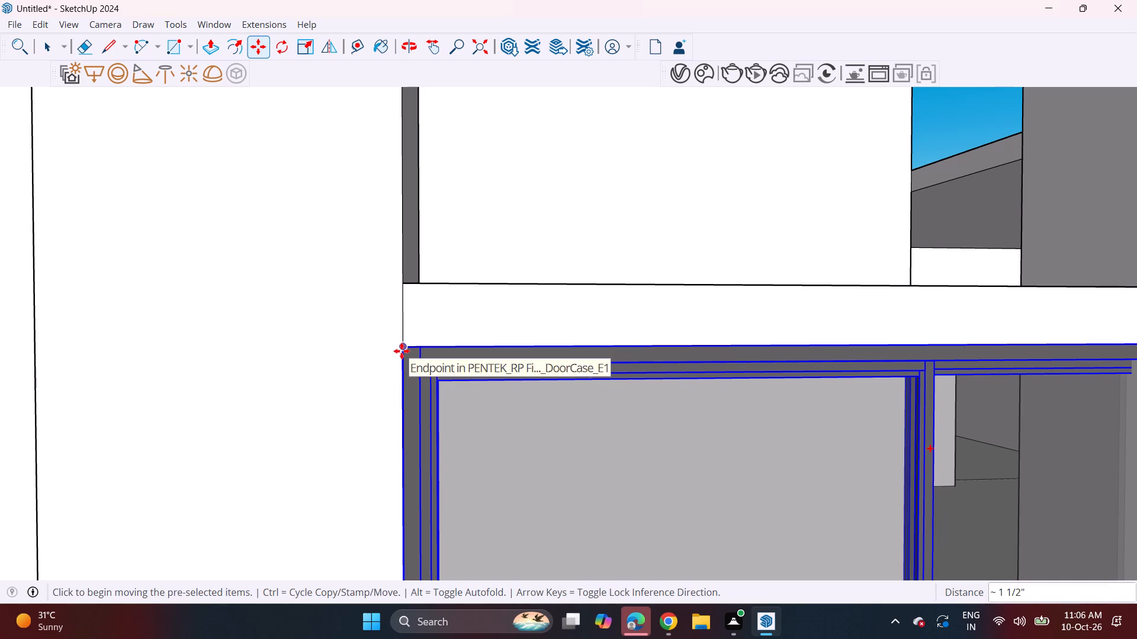
{"action": "scroll", "coordinate": [420, 220], "scroll_direction": "down", "scroll_amount": 12}
{"action": "middle_click_drag", "start_coordinate": [415, 190], "coordinate": [488, 413], "text": "shift"}
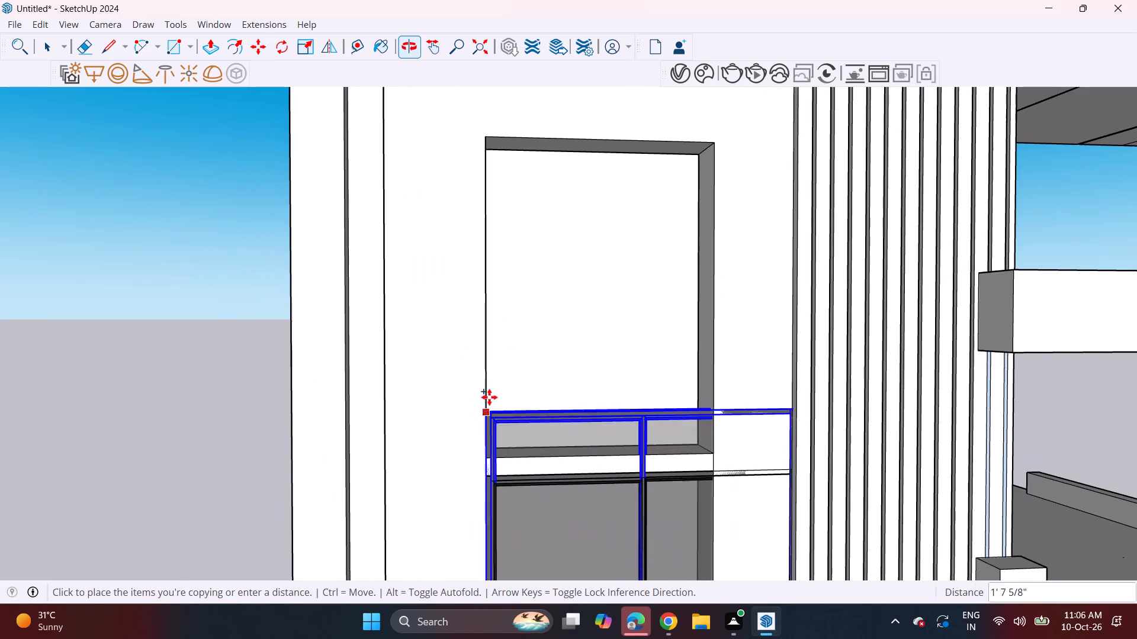
{"action": "left_click", "coordinate": [490, 140]}
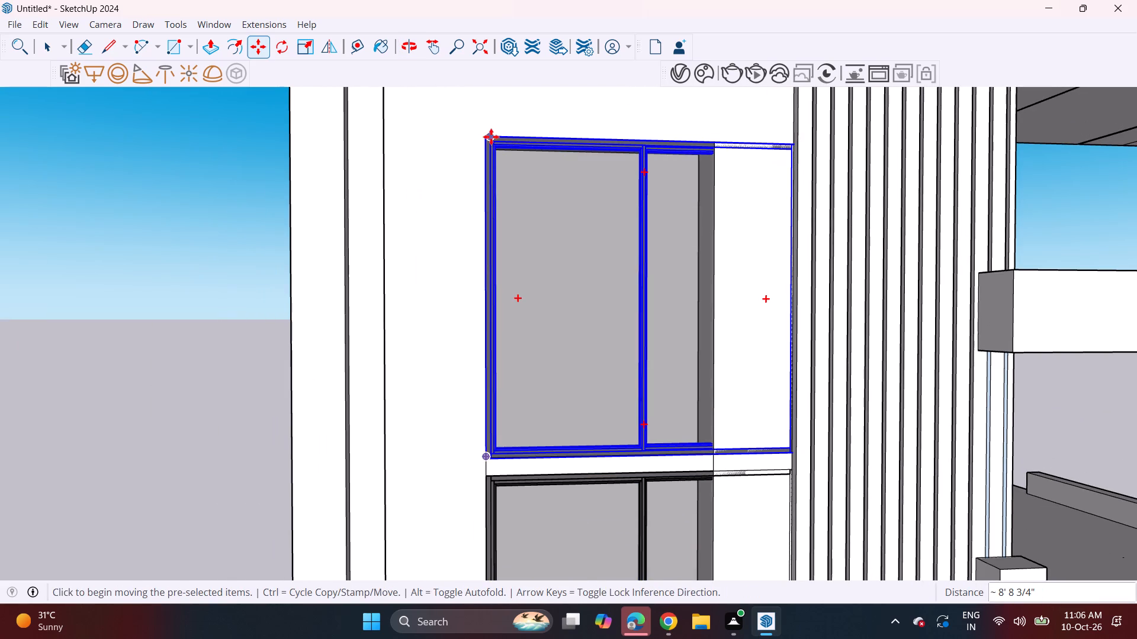
Copy the topmost window about 17' 4 5/8" down and align the copy with the third opening's upper-left corner.
{"action": "left_click", "coordinate": [486, 137]}
{"action": "scroll", "coordinate": [503, 324], "scroll_direction": "down", "scroll_amount": 6}
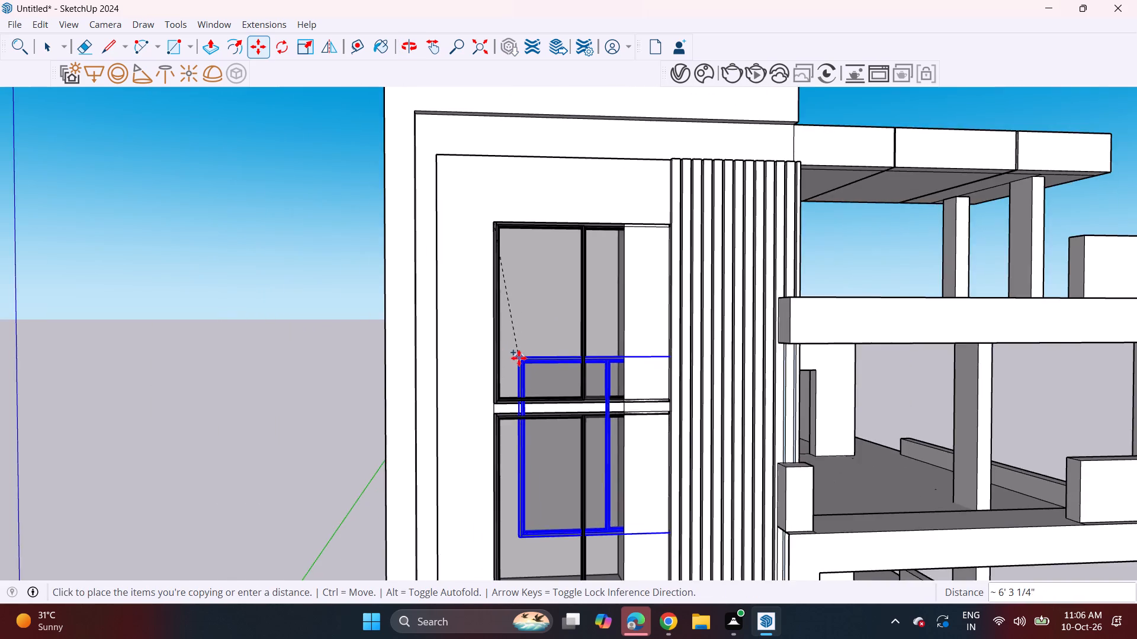
{"action": "middle_click_drag", "start_coordinate": [518, 357], "coordinate": [468, 58], "text": "shift"}
{"action": "scroll", "coordinate": [431, 301], "scroll_direction": "up", "scroll_amount": 8}
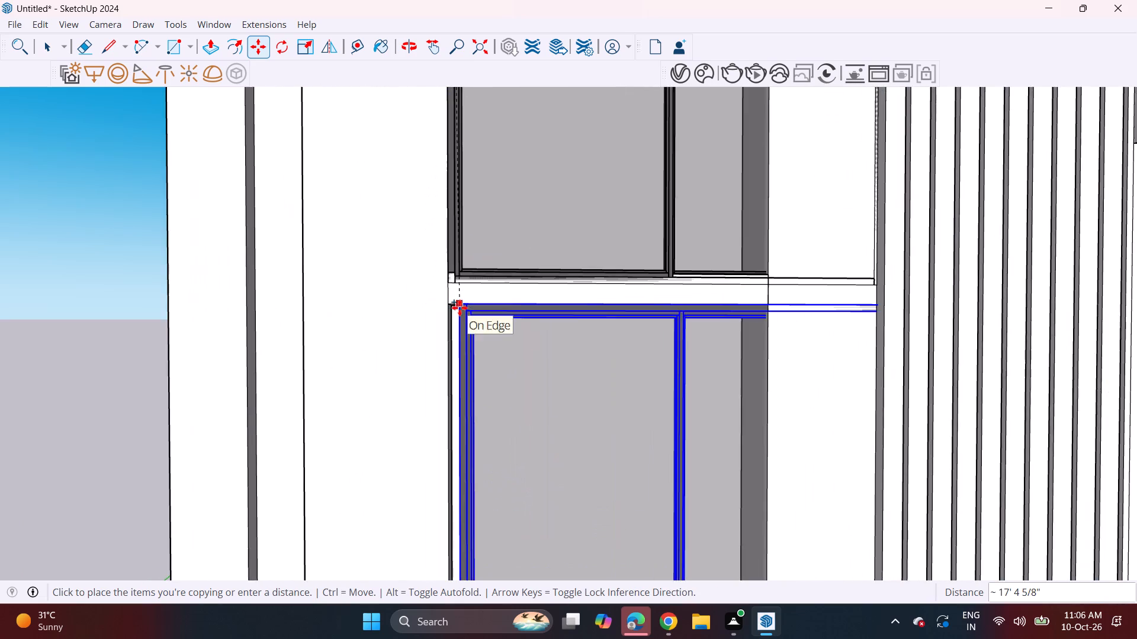
{"action": "scroll", "coordinate": [460, 308], "scroll_direction": "up", "scroll_amount": 5}
{"action": "left_click", "coordinate": [426, 298]}
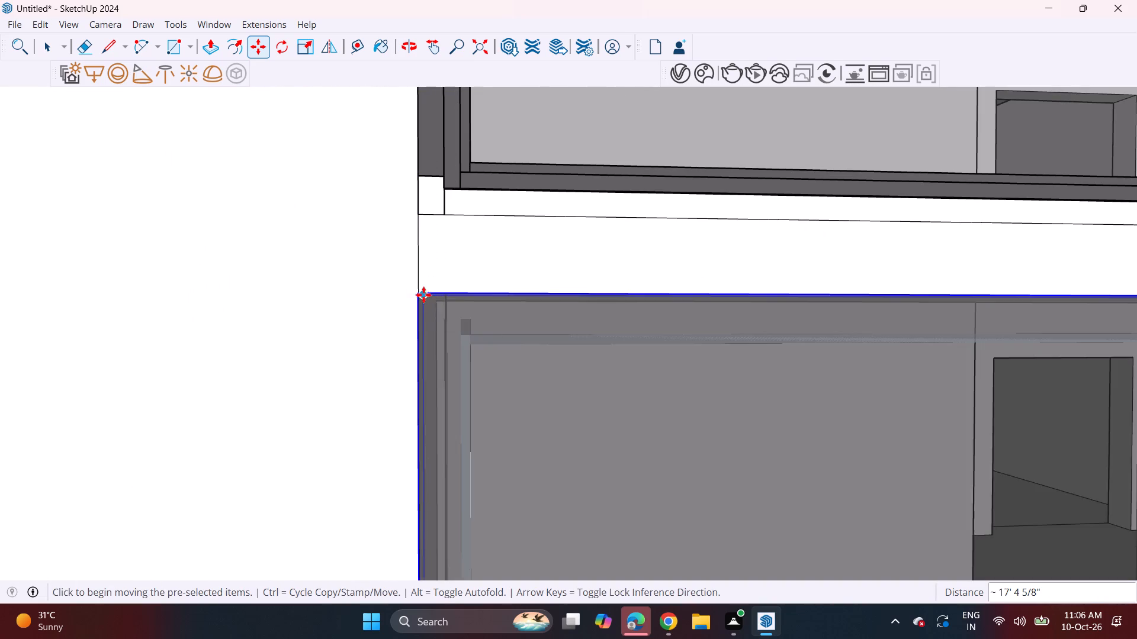
{"action": "left_click", "coordinate": [417, 293]}
{"action": "scroll", "coordinate": [422, 301], "scroll_direction": "down", "scroll_amount": 9}
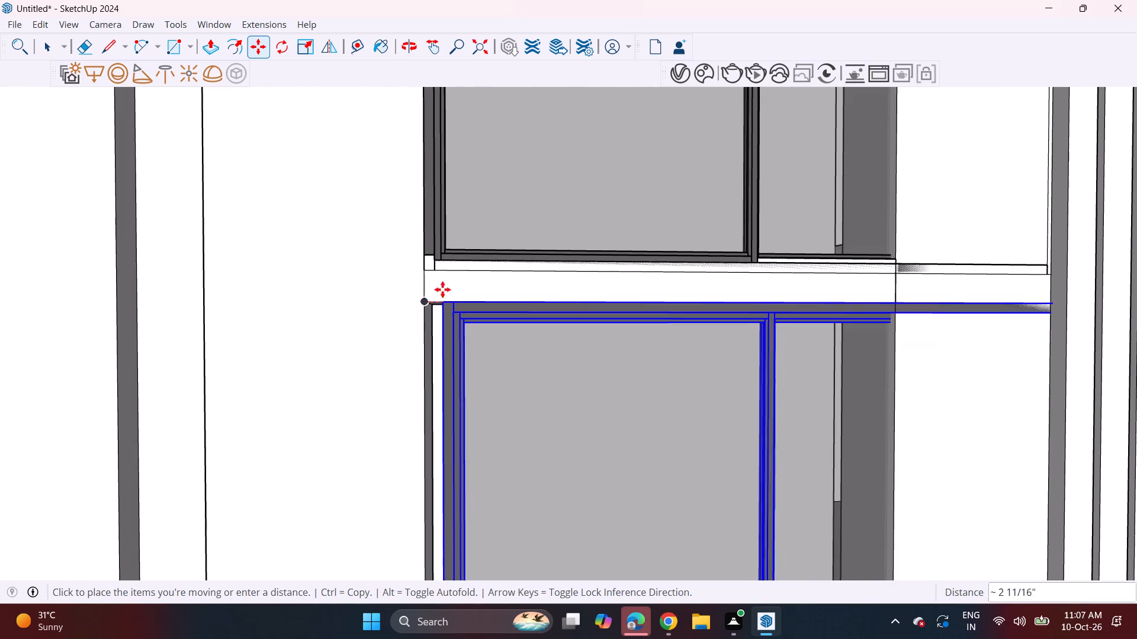
{"action": "left_click", "coordinate": [426, 304]}
Move the window 9' 11 9/16" down from the third opening to the upper-left corner of the lowest opening.
{"action": "left_click", "coordinate": [424, 300]}
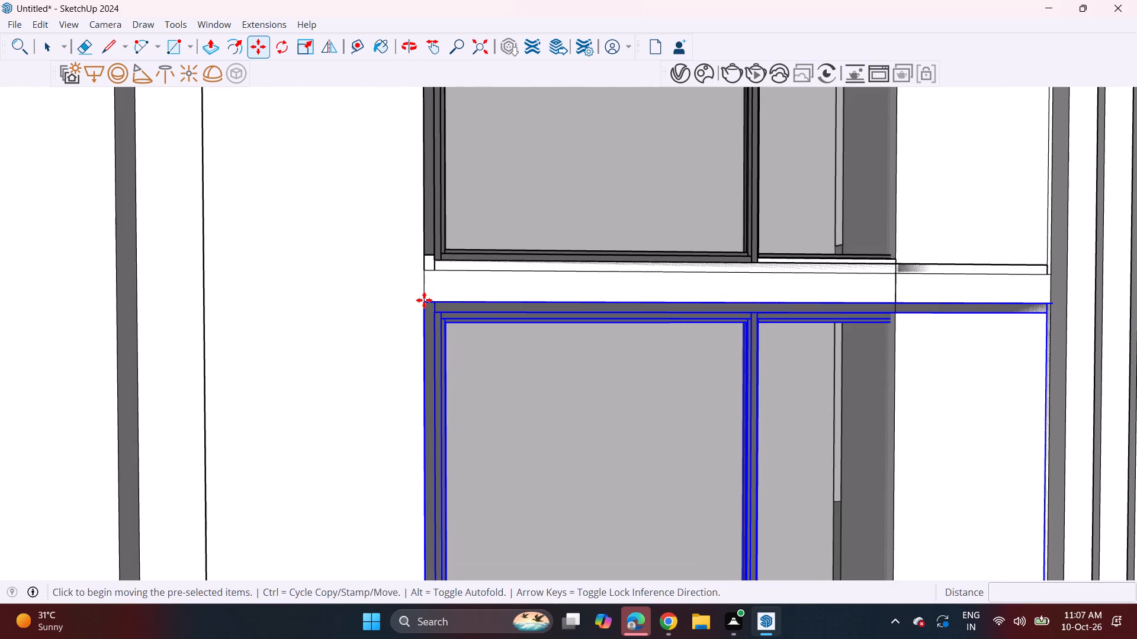
{"action": "scroll", "coordinate": [457, 315], "scroll_direction": "down", "scroll_amount": 11}
{"action": "middle_click_drag", "start_coordinate": [461, 345], "coordinate": [474, 115], "text": "shift"}
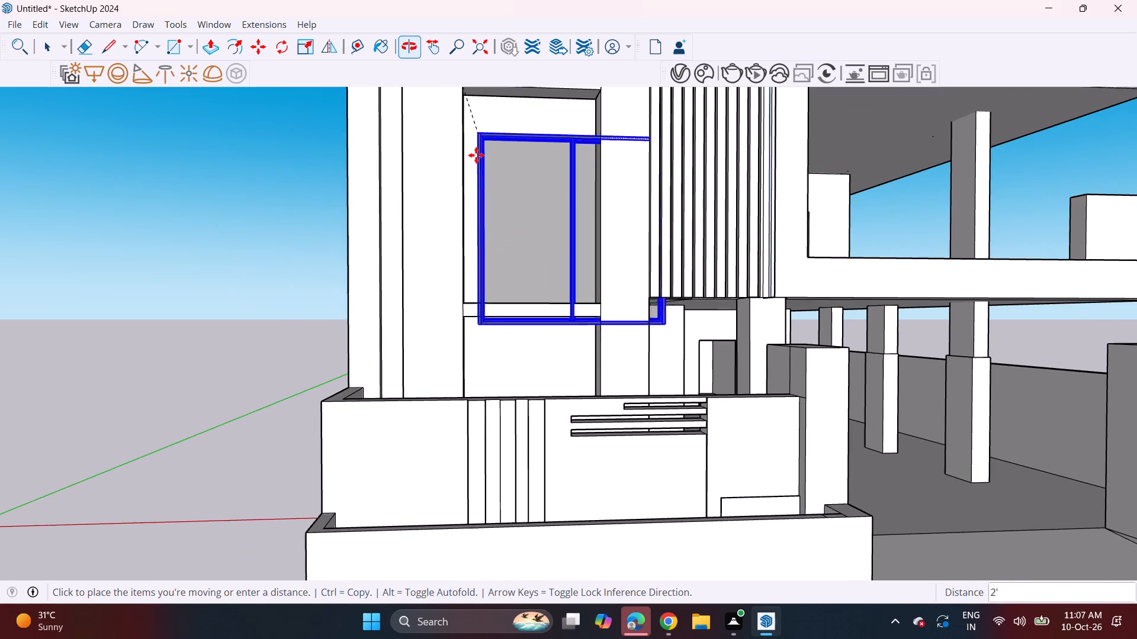
{"action": "middle_click_drag", "start_coordinate": [467, 198], "coordinate": [473, 280]}
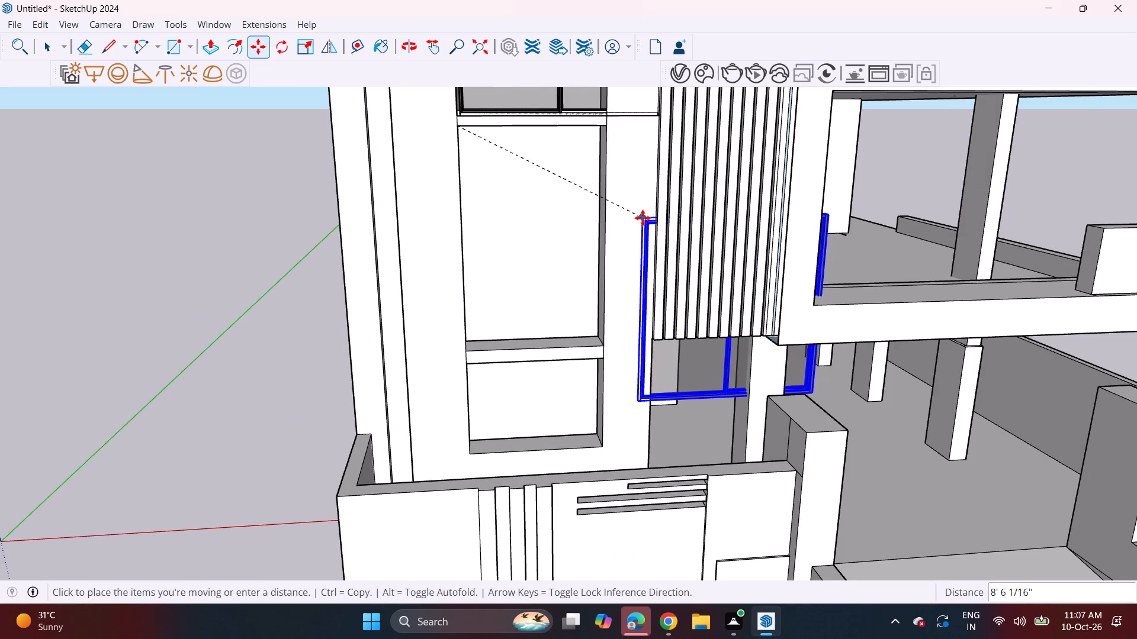
{"action": "scroll", "coordinate": [477, 317], "scroll_direction": "up", "scroll_amount": 8}
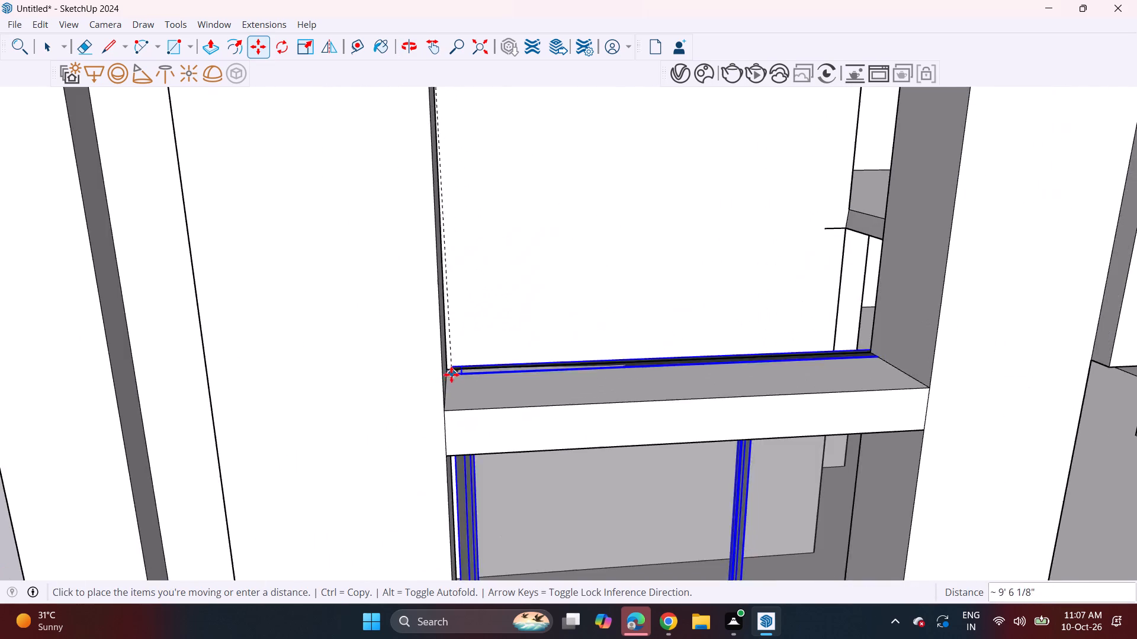
{"action": "middle_click_drag", "start_coordinate": [453, 395], "coordinate": [440, 341]}
{"action": "left_click", "coordinate": [439, 443]}
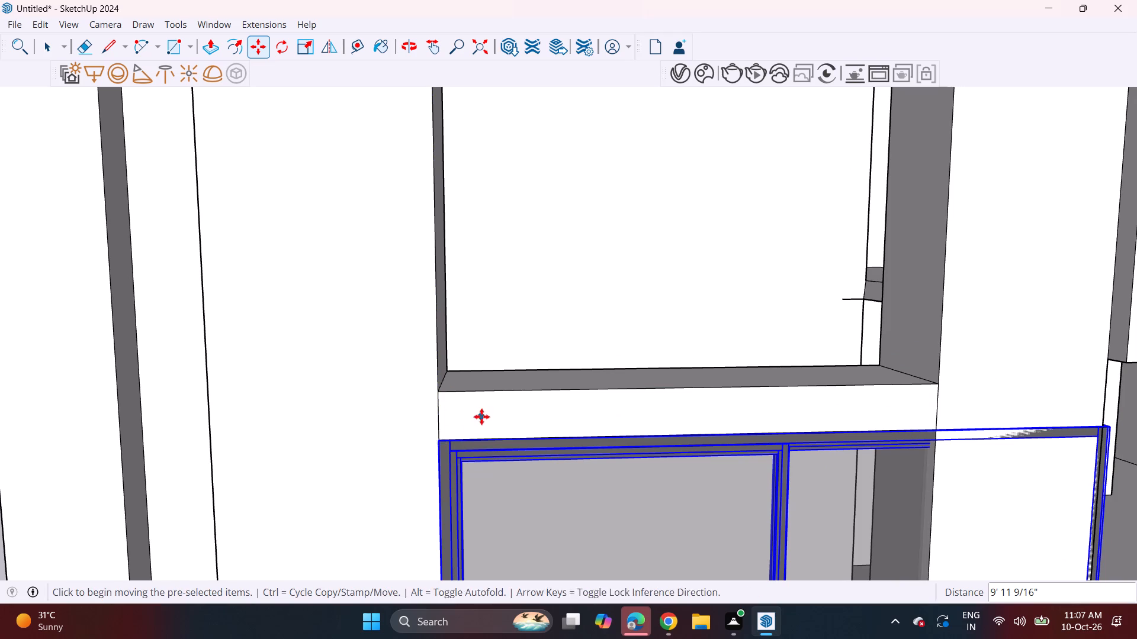
Copy the lowest window upward and align the copy's upper-left corner with that of the empty third opening.
{"action": "left_click", "coordinate": [436, 440]}
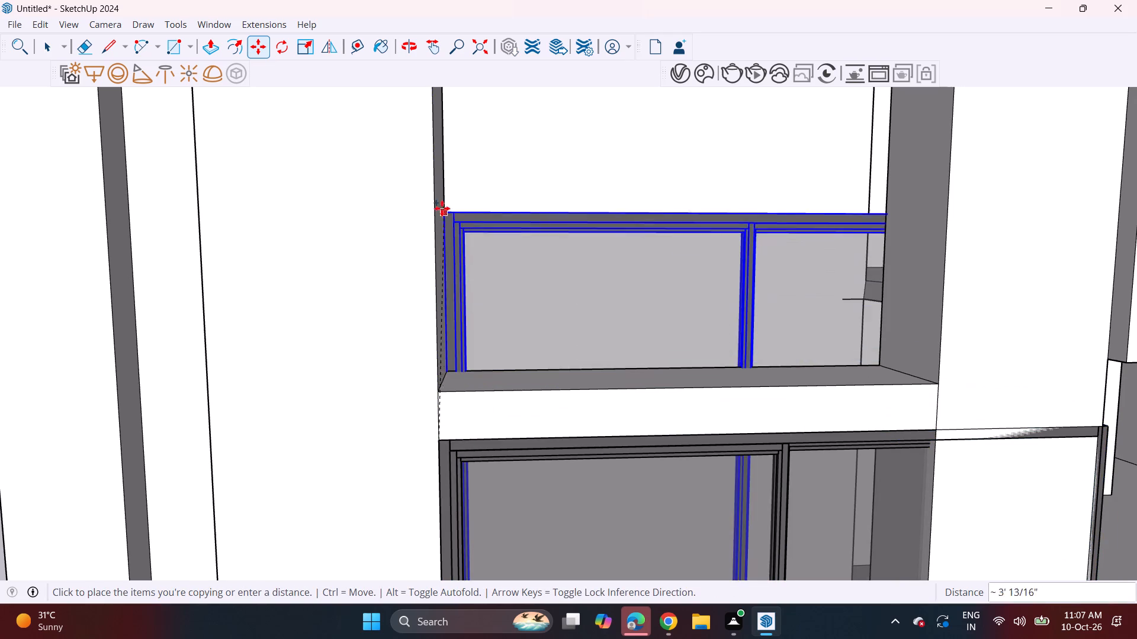
{"action": "middle_click_drag", "start_coordinate": [445, 216], "coordinate": [463, 427], "text": "shift"}
{"action": "scroll", "coordinate": [442, 275], "scroll_direction": "down", "scroll_amount": 8}
{"action": "middle_click_drag", "start_coordinate": [442, 202], "coordinate": [495, 406], "text": "shift"}
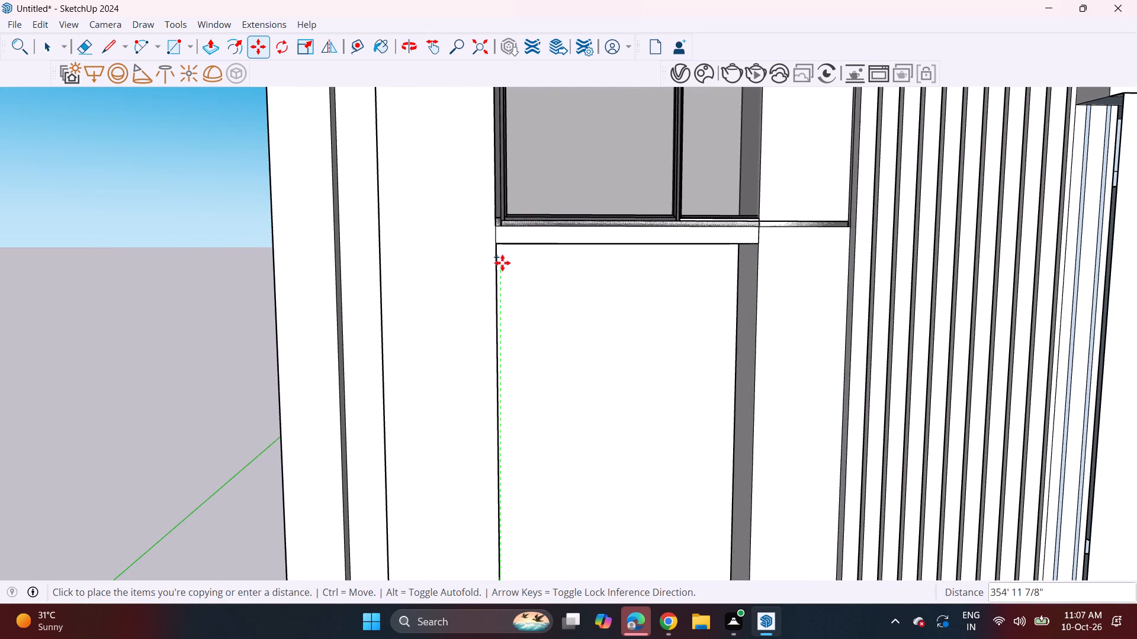
{"action": "scroll", "coordinate": [501, 255], "scroll_direction": "up", "scroll_amount": 2}
{"action": "left_click", "coordinate": [442, 343]}
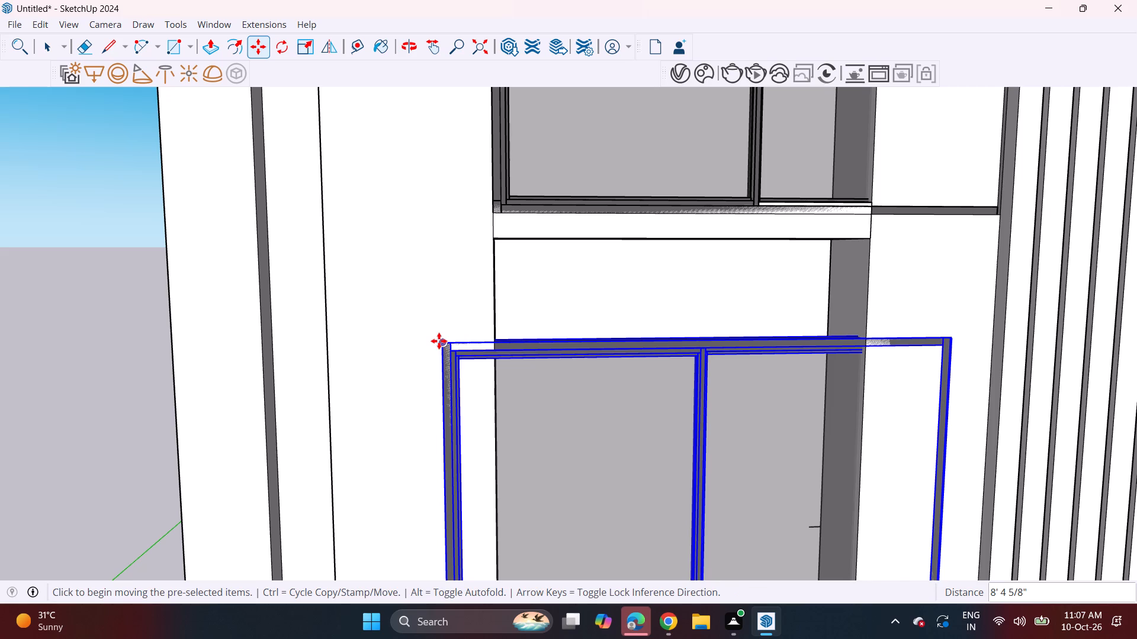
{"action": "left_click", "coordinate": [439, 341]}
{"action": "left_click", "coordinate": [494, 241]}
Scale the topmost window horizontally by about 0.72 so its free side edge meets the edge of its opening.
{"action": "scroll", "coordinate": [525, 248], "scroll_direction": "down", "scroll_amount": 7}
{"action": "middle_click_drag", "start_coordinate": [525, 195], "coordinate": [535, 437], "text": "shift"}
{"action": "scroll", "coordinate": [537, 324], "scroll_direction": "down", "scroll_amount": 8}
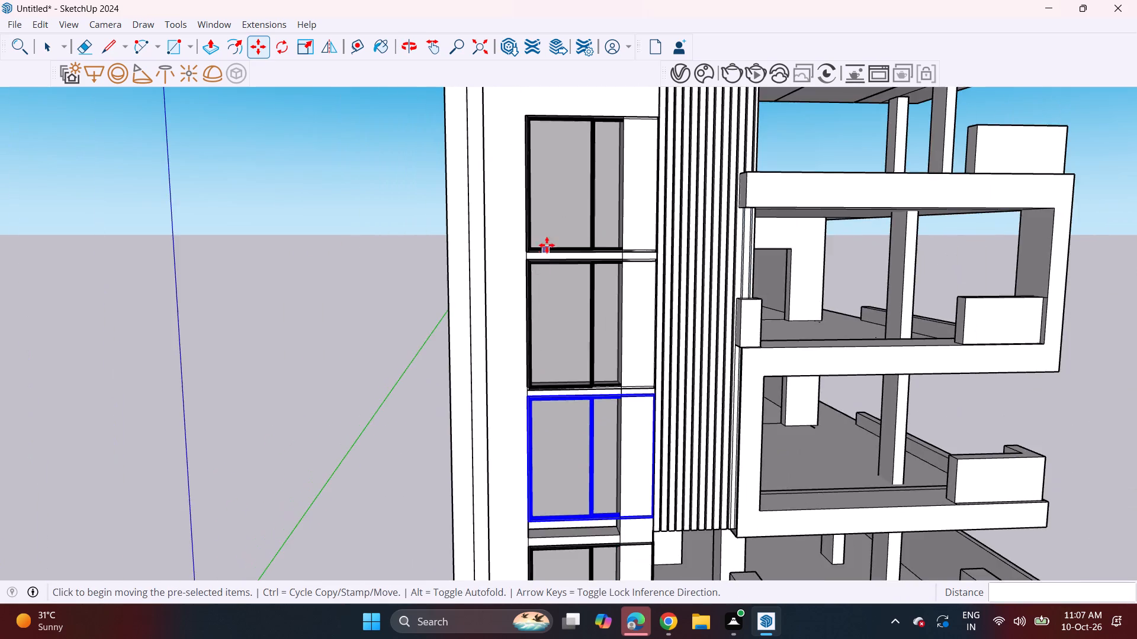
{"action": "middle_click_drag", "start_coordinate": [546, 292], "coordinate": [508, 386], "text": "shift"}
{"action": "middle_click_drag", "start_coordinate": [524, 364], "coordinate": [493, 422], "text": "shift"}
{"action": "key", "text": "space"}
{"action": "left_click", "coordinate": [509, 369]}
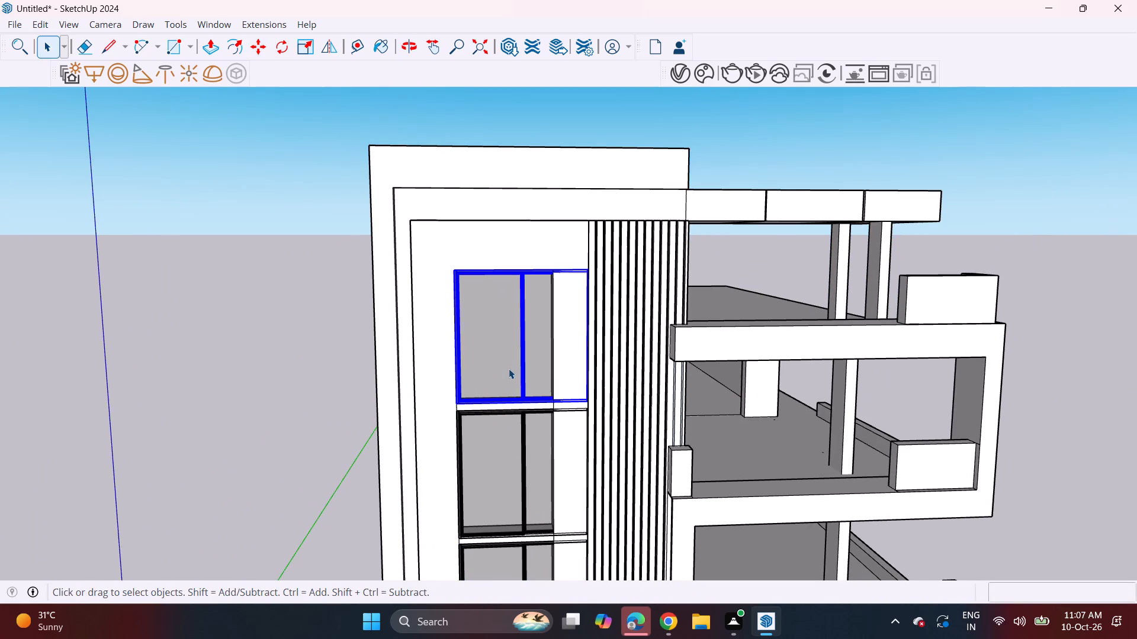
{"action": "left_click", "coordinate": [306, 51]}
{"action": "scroll", "coordinate": [568, 339], "scroll_direction": "up", "scroll_amount": 4}
{"action": "middle_click_drag", "start_coordinate": [568, 349], "coordinate": [634, 398]}
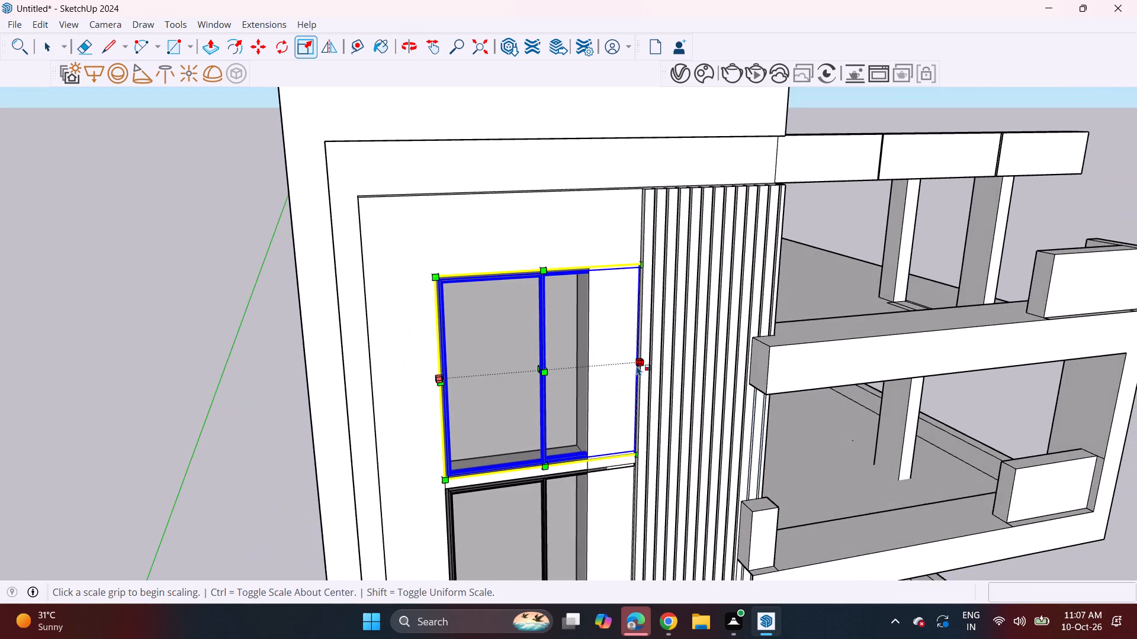
{"action": "scroll", "coordinate": [635, 365], "scroll_direction": "up", "scroll_amount": 7}
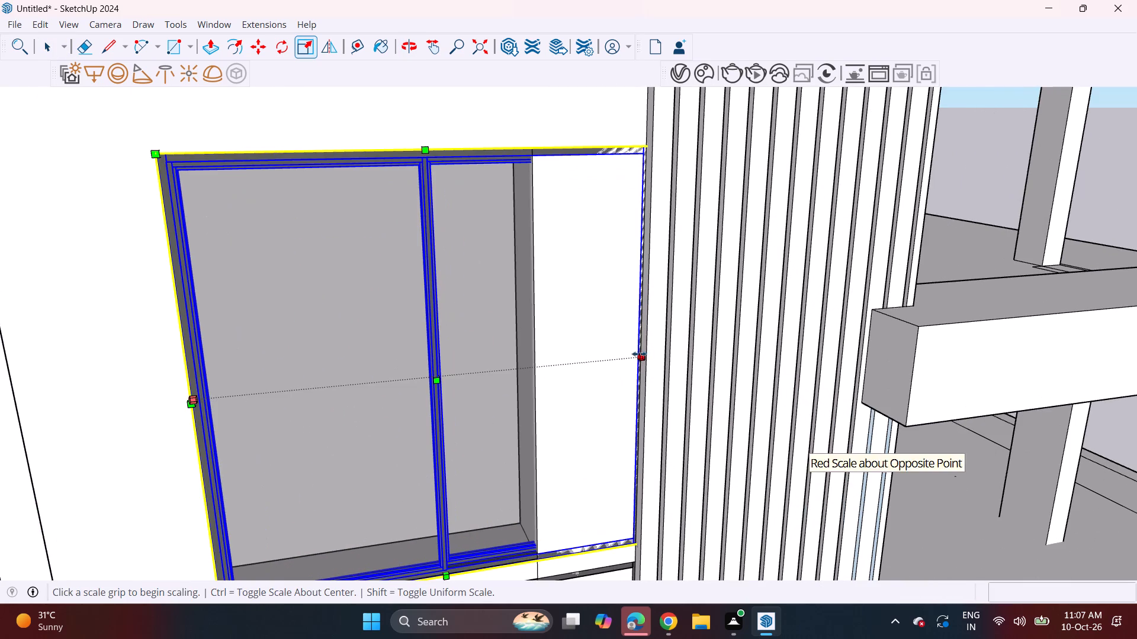
{"action": "left_click", "coordinate": [637, 356]}
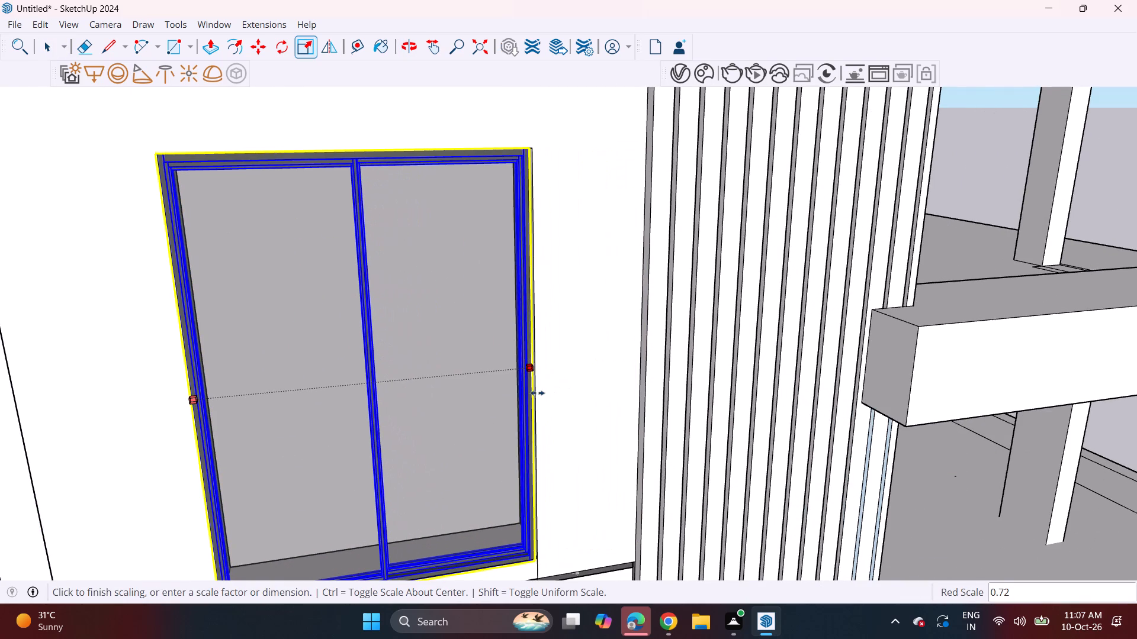
{"action": "left_click", "coordinate": [529, 395]}
Scale the second window from the top horizontally by about 0.73 so it matches its opening's width.
{"action": "middle_click_drag", "start_coordinate": [491, 507], "coordinate": [432, 383]}
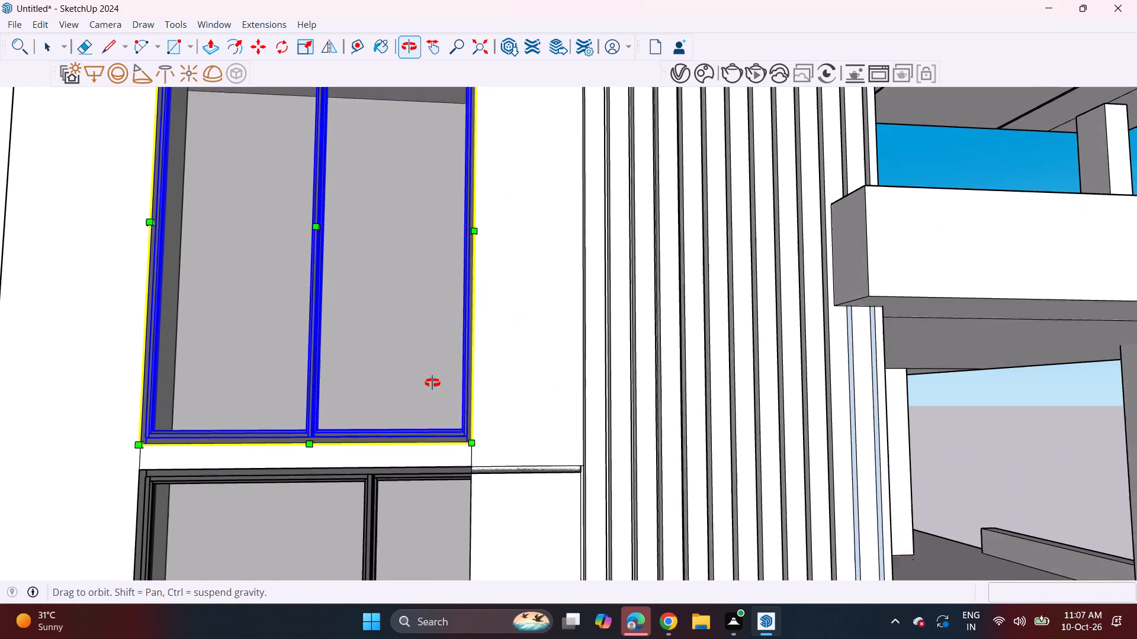
{"action": "middle_click_drag", "start_coordinate": [432, 383], "coordinate": [430, 379]}
{"action": "middle_click_drag", "start_coordinate": [422, 546], "coordinate": [431, 353], "text": "shift"}
{"action": "middle_click_drag", "start_coordinate": [413, 363], "coordinate": [503, 463]}
{"action": "scroll", "coordinate": [512, 461], "scroll_direction": "up", "scroll_amount": 1}
{"action": "scroll", "coordinate": [522, 469], "scroll_direction": "down", "scroll_amount": 3}
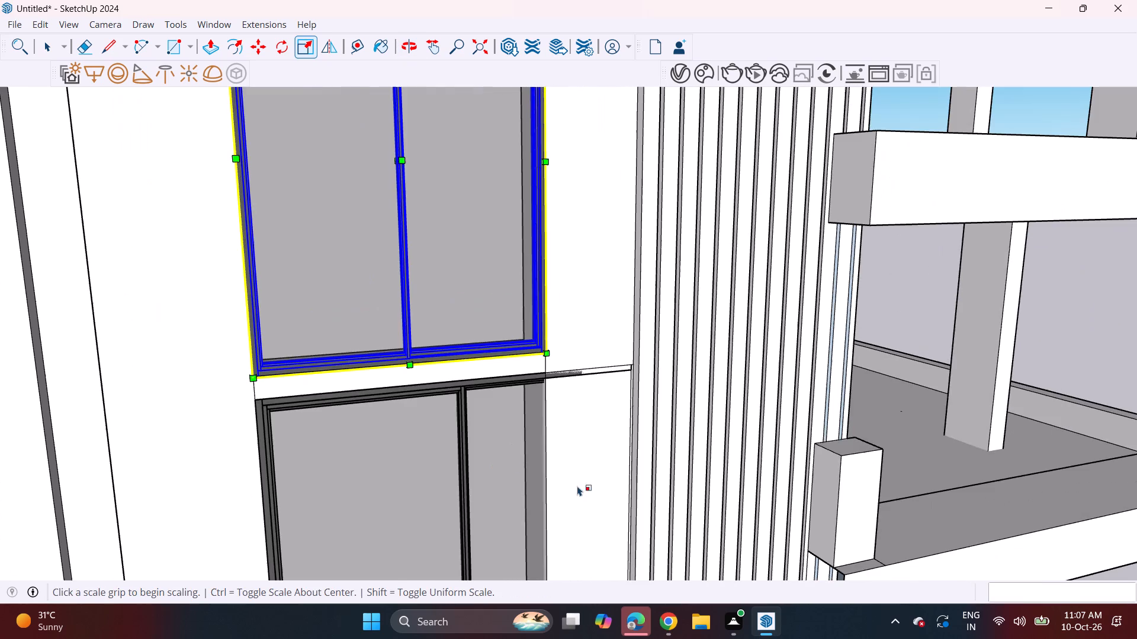
{"action": "middle_click_drag", "start_coordinate": [599, 512], "coordinate": [599, 292], "text": "shift"}
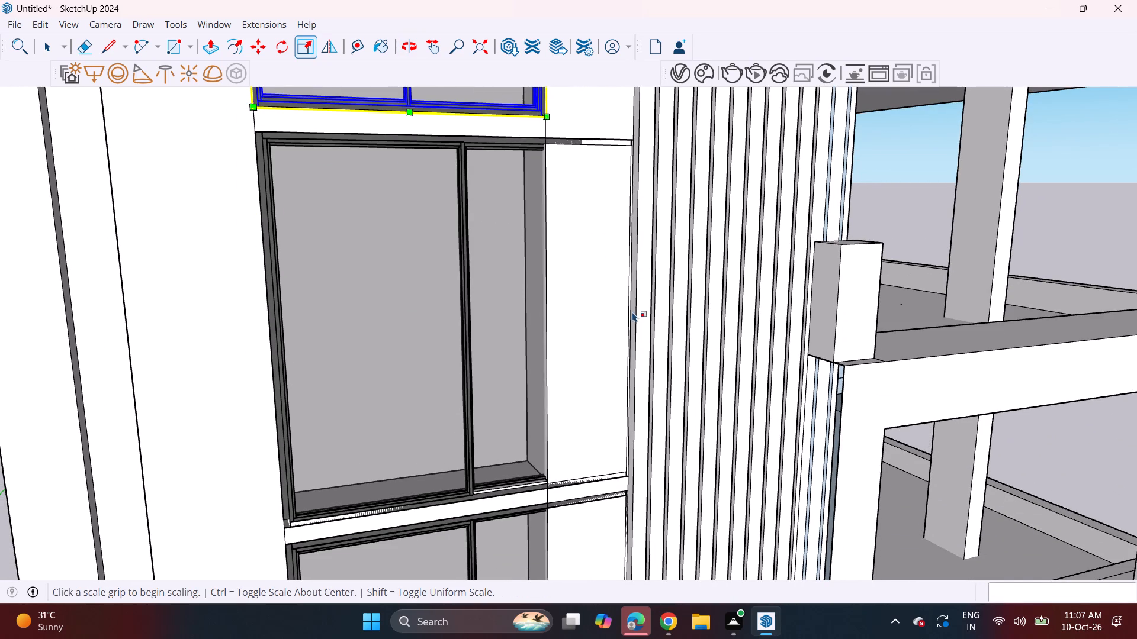
{"action": "middle_click_drag", "start_coordinate": [628, 291], "coordinate": [654, 350]}
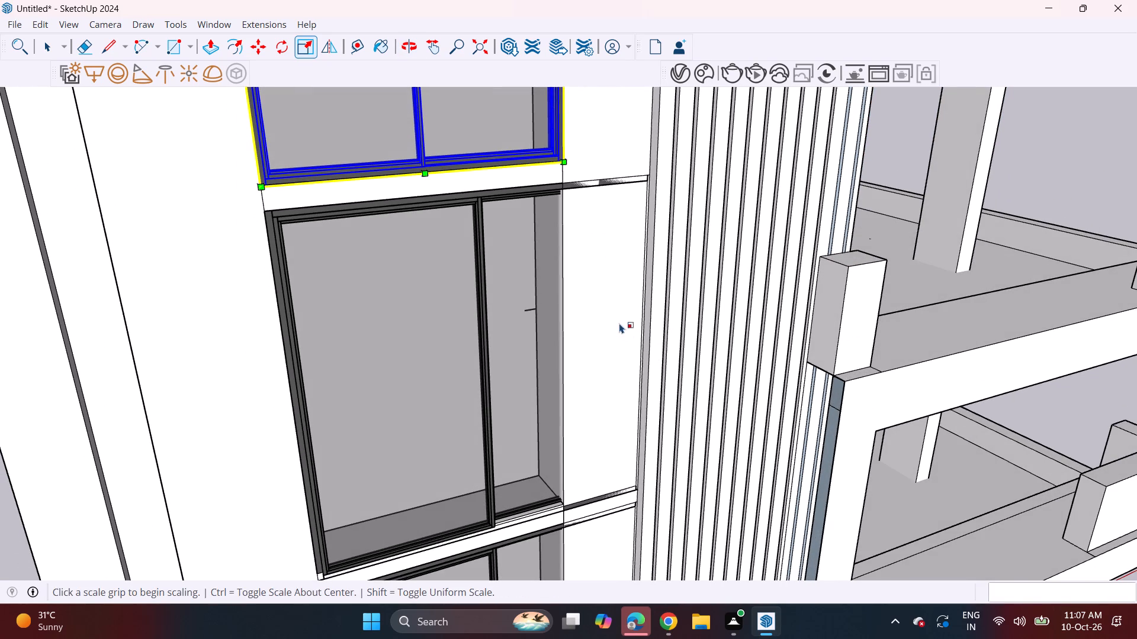
{"action": "key", "text": "space"}
{"action": "key", "text": "space"}
{"action": "left_click", "coordinate": [484, 364]}
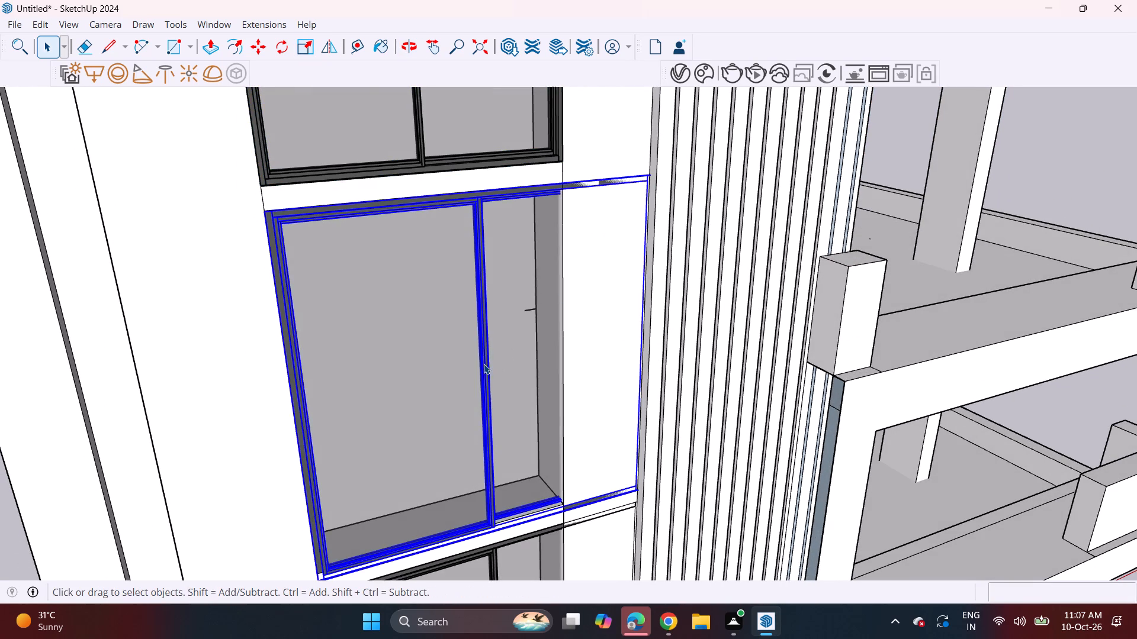
{"action": "left_click", "coordinate": [306, 54]}
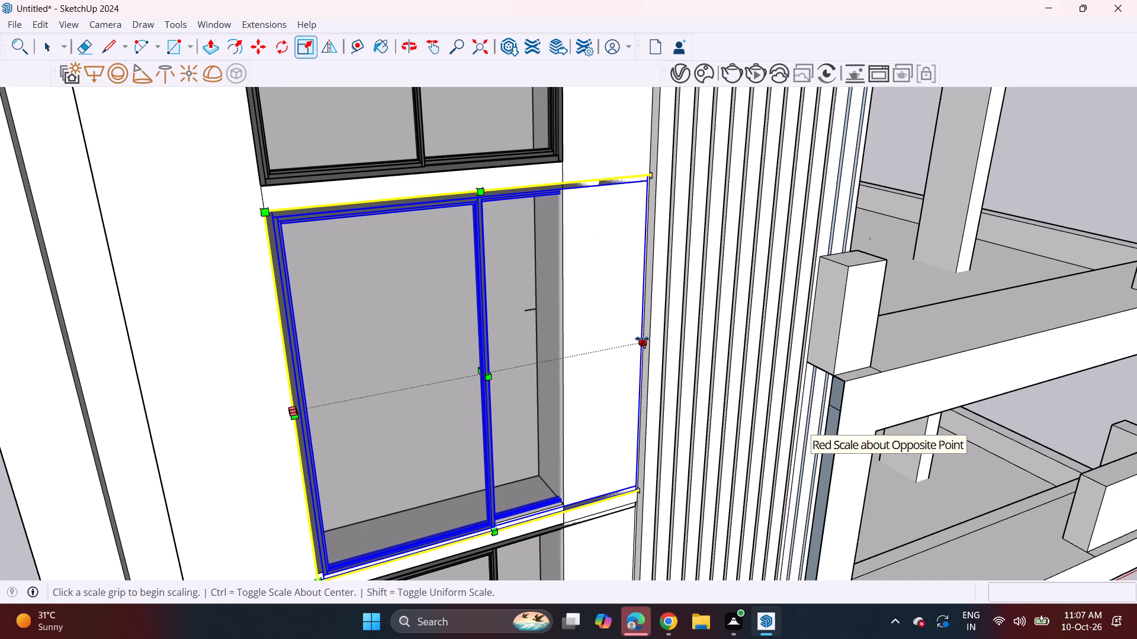
{"action": "left_click", "coordinate": [642, 338]}
{"action": "left_click", "coordinate": [558, 372]}
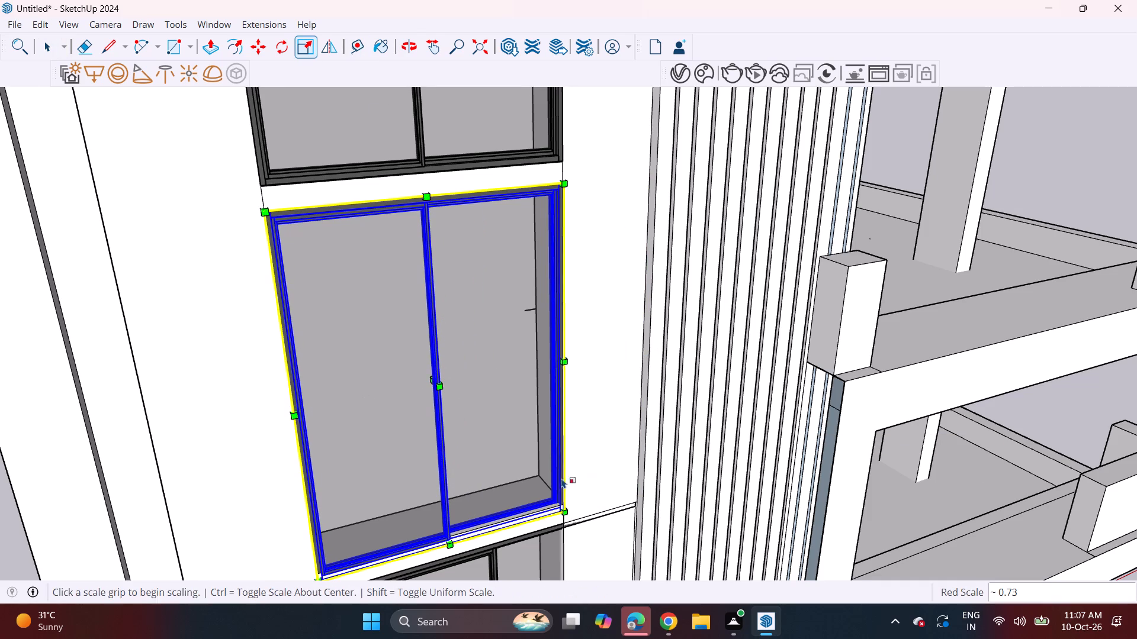
Shorten the second window vertically so its bottom edge meets the bottom of its opening.
{"action": "middle_click_drag", "start_coordinate": [561, 478], "coordinate": [510, 370]}
{"action": "scroll", "coordinate": [406, 439], "scroll_direction": "up", "scroll_amount": 4}
{"action": "middle_click_drag", "start_coordinate": [406, 439], "coordinate": [314, 472]}
{"action": "scroll", "coordinate": [374, 419], "scroll_direction": "up", "scroll_amount": 4}
{"action": "left_click", "coordinate": [352, 447]}
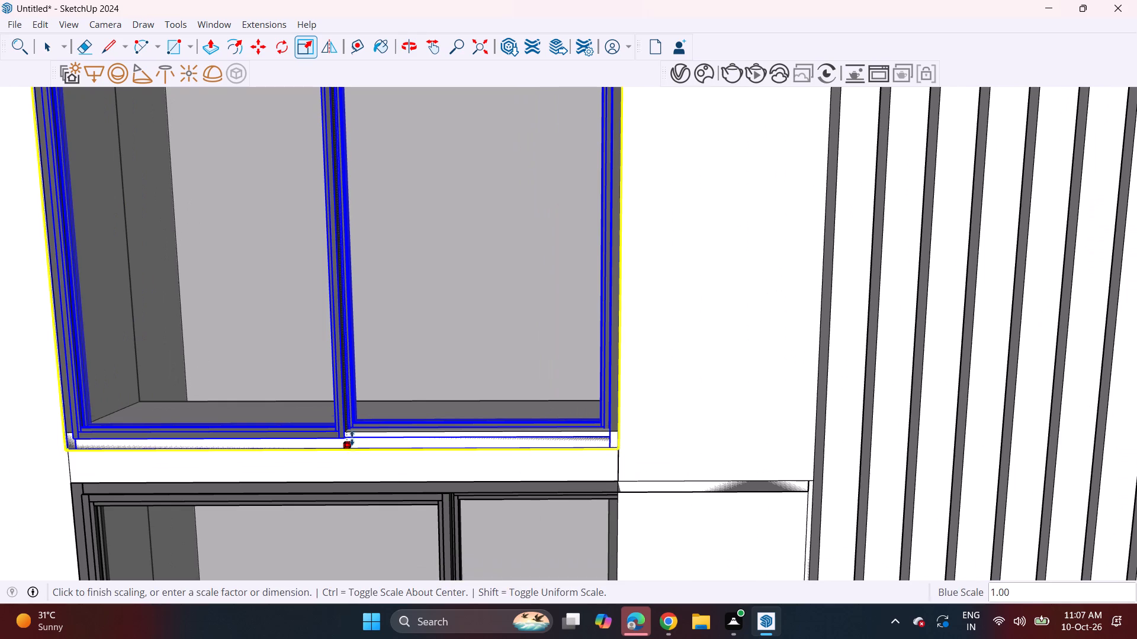
{"action": "left_click", "coordinate": [350, 433]}
Scale the third window from the top horizontally by about 0.73 so it matches its opening's width.
{"action": "scroll", "coordinate": [386, 484], "scroll_direction": "down", "scroll_amount": 3}
{"action": "middle_click_drag", "start_coordinate": [392, 497], "coordinate": [458, 201], "text": "shift"}
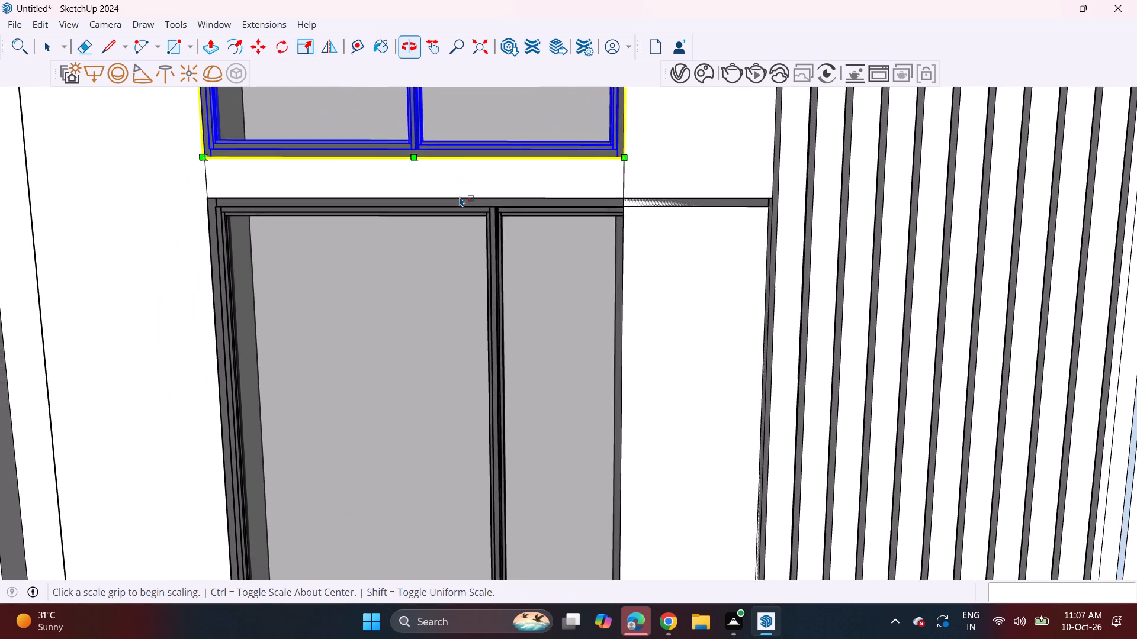
{"action": "scroll", "coordinate": [455, 208], "scroll_direction": "down", "scroll_amount": 7}
{"action": "key", "text": "space"}
{"action": "middle_click_drag", "start_coordinate": [414, 385], "coordinate": [487, 410]}
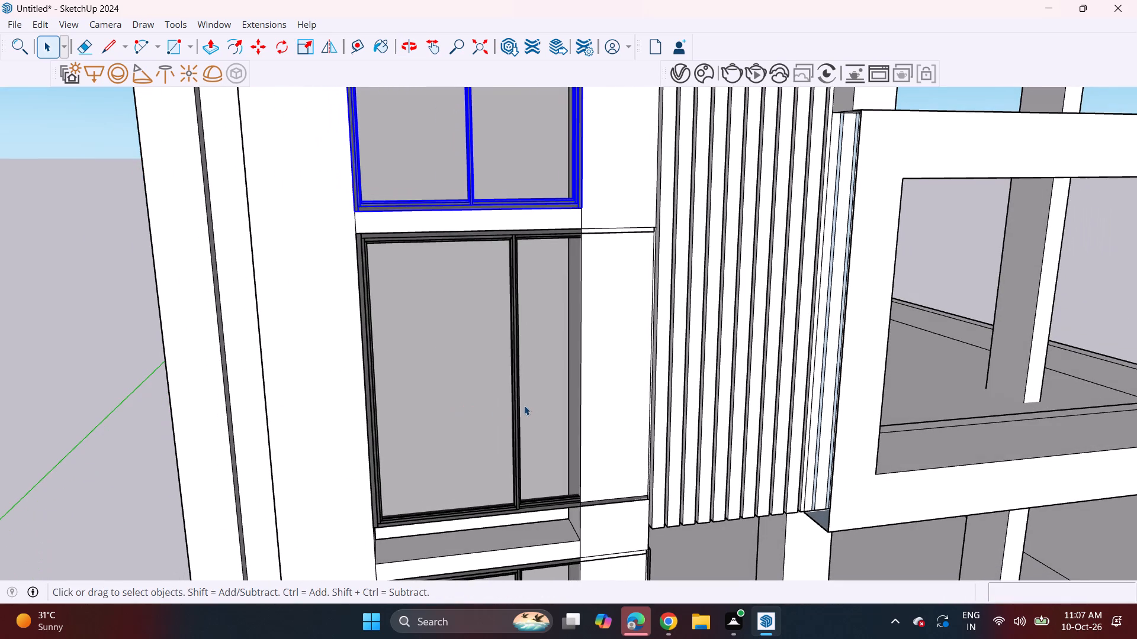
{"action": "left_click", "coordinate": [508, 411]}
{"action": "middle_click_drag", "start_coordinate": [503, 428], "coordinate": [510, 431]}
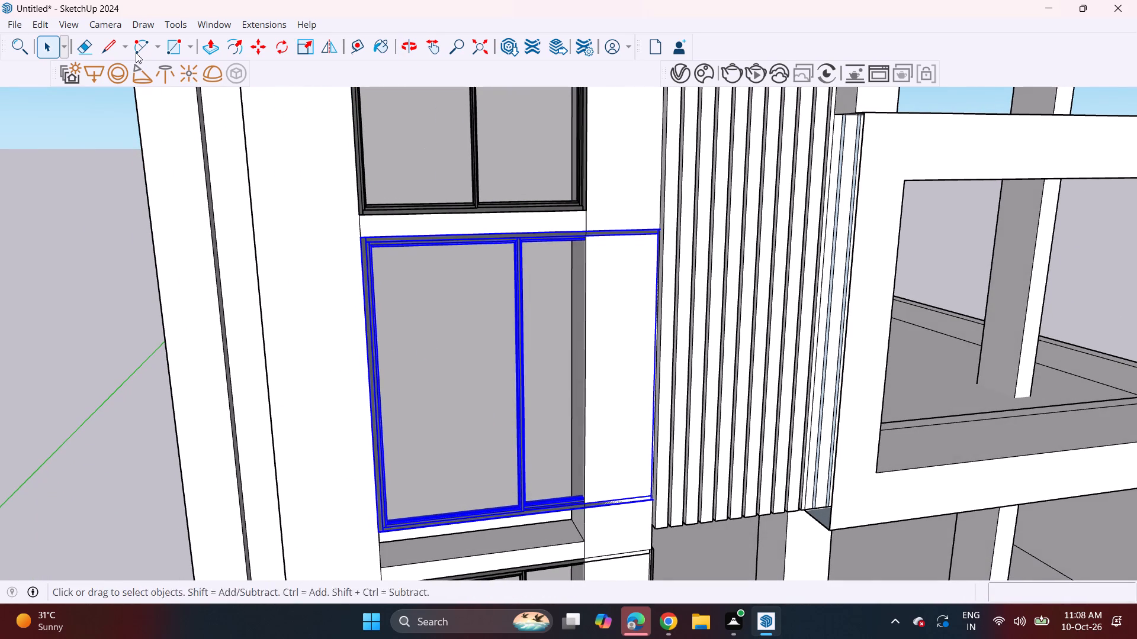
{"action": "left_click", "coordinate": [305, 38]}
{"action": "middle_click_drag", "start_coordinate": [647, 350], "coordinate": [669, 388]}
{"action": "scroll", "coordinate": [667, 392], "scroll_direction": "up", "scroll_amount": 5}
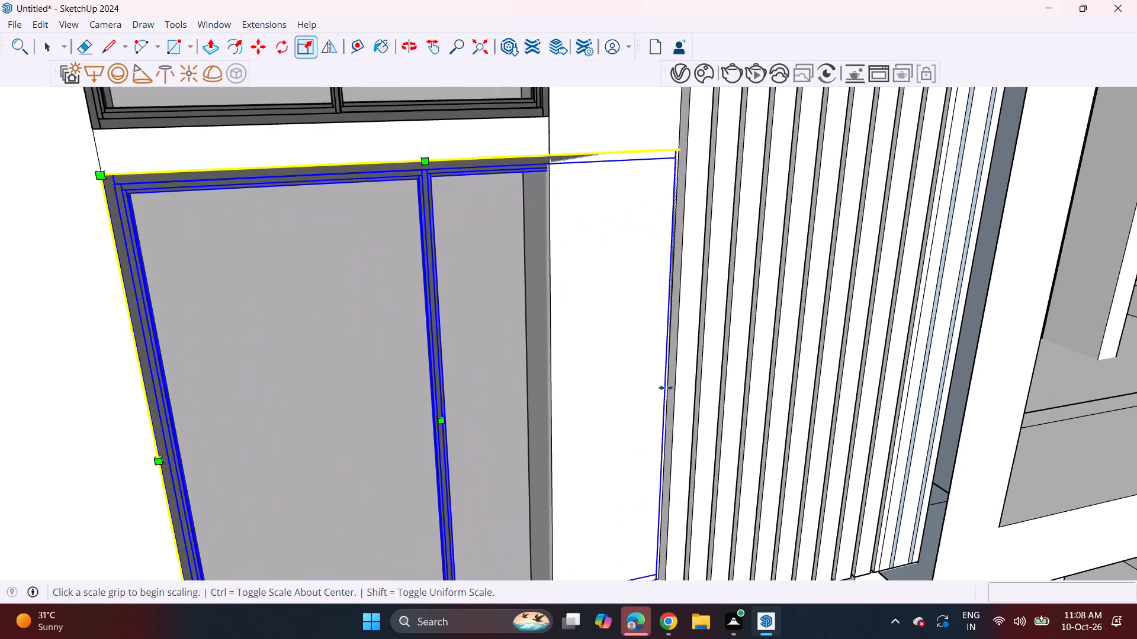
{"action": "left_click", "coordinate": [665, 383]}
{"action": "left_click", "coordinate": [551, 427]}
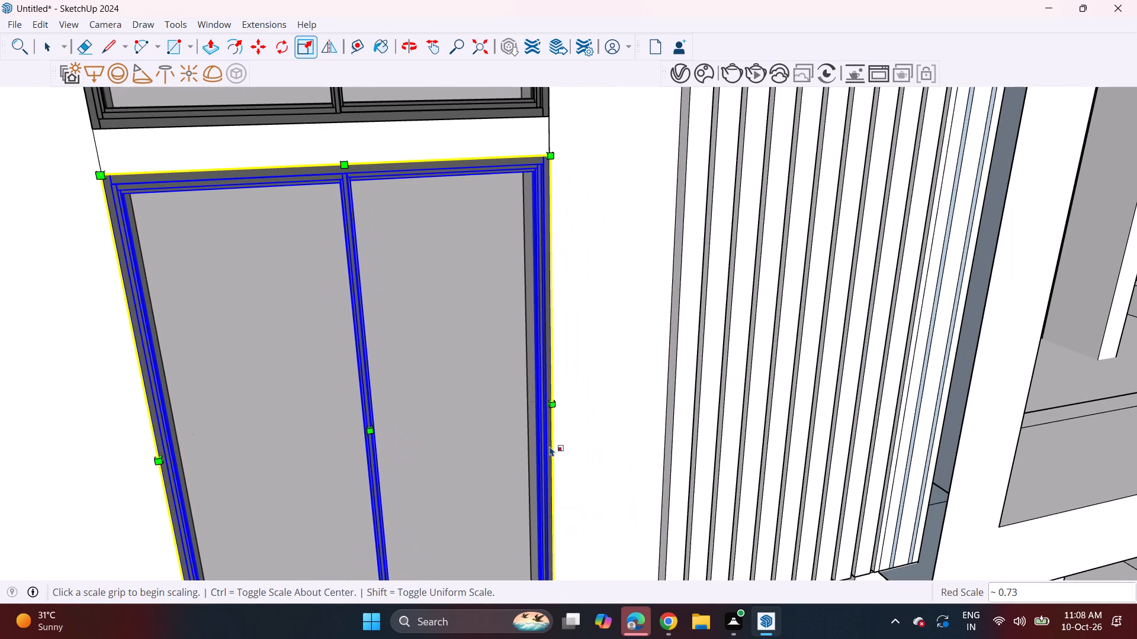
Stretch the third window vertically downward so its bottom edge reaches the sill of its opening.
{"action": "middle_click_drag", "start_coordinate": [534, 494], "coordinate": [534, 214], "text": "shift"}
{"action": "middle_click_drag", "start_coordinate": [445, 424], "coordinate": [398, 331]}
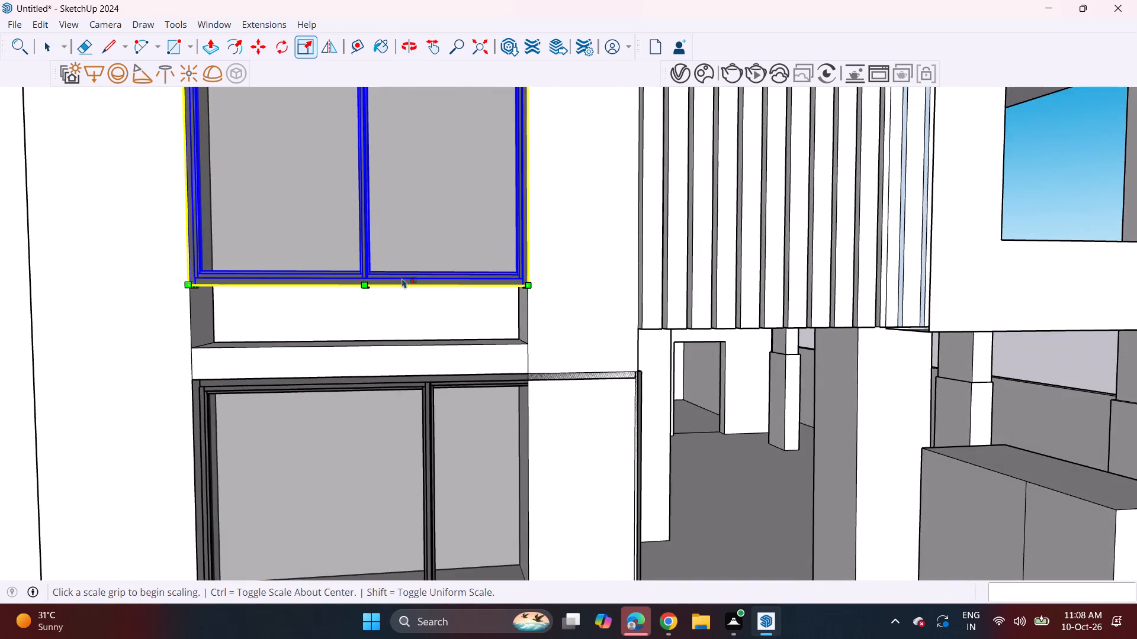
{"action": "middle_click_drag", "start_coordinate": [394, 281], "coordinate": [283, 301]}
{"action": "scroll", "coordinate": [346, 304], "scroll_direction": "up", "scroll_amount": 7}
{"action": "middle_click_drag", "start_coordinate": [341, 279], "coordinate": [329, 272]}
{"action": "scroll", "coordinate": [336, 246], "scroll_direction": "down", "scroll_amount": 2}
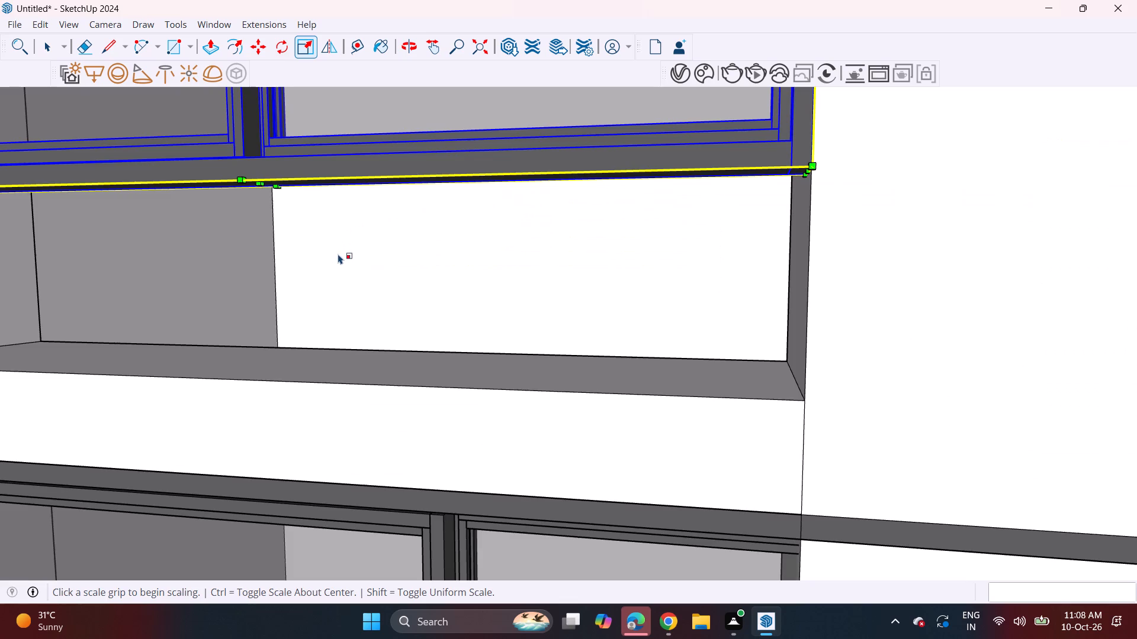
{"action": "left_click", "coordinate": [261, 182]}
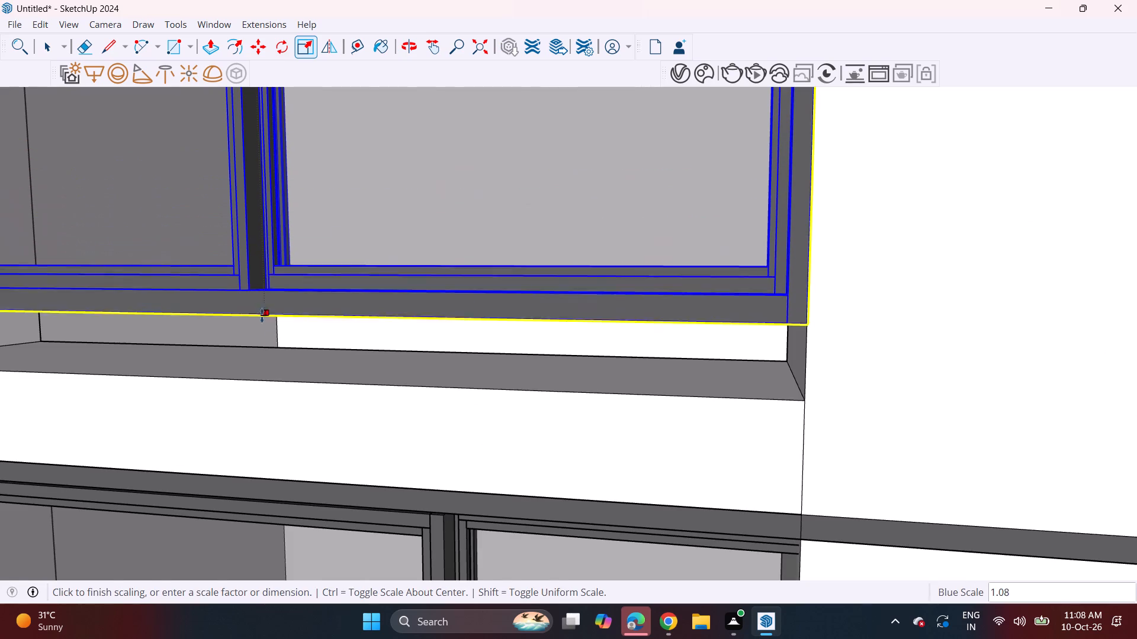
{"action": "left_click", "coordinate": [332, 380]}
Scale the lowest window horizontally by about 0.73 so it matches the width of its opening.
{"action": "scroll", "coordinate": [284, 416], "scroll_direction": "down", "scroll_amount": 5}
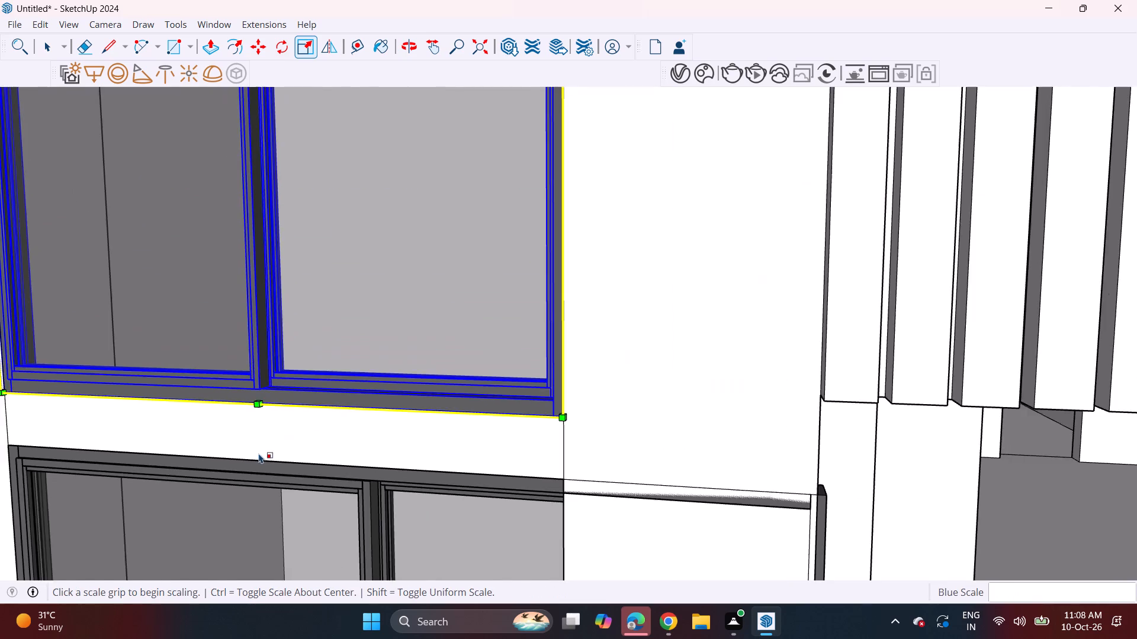
{"action": "scroll", "coordinate": [259, 453], "scroll_direction": "down", "scroll_amount": 7}
{"action": "middle_click_drag", "start_coordinate": [256, 443], "coordinate": [374, 359], "text": "shift"}
{"action": "scroll", "coordinate": [384, 340], "scroll_direction": "down", "scroll_amount": 9}
{"action": "middle_click_drag", "start_coordinate": [328, 420], "coordinate": [346, 395], "text": "shift"}
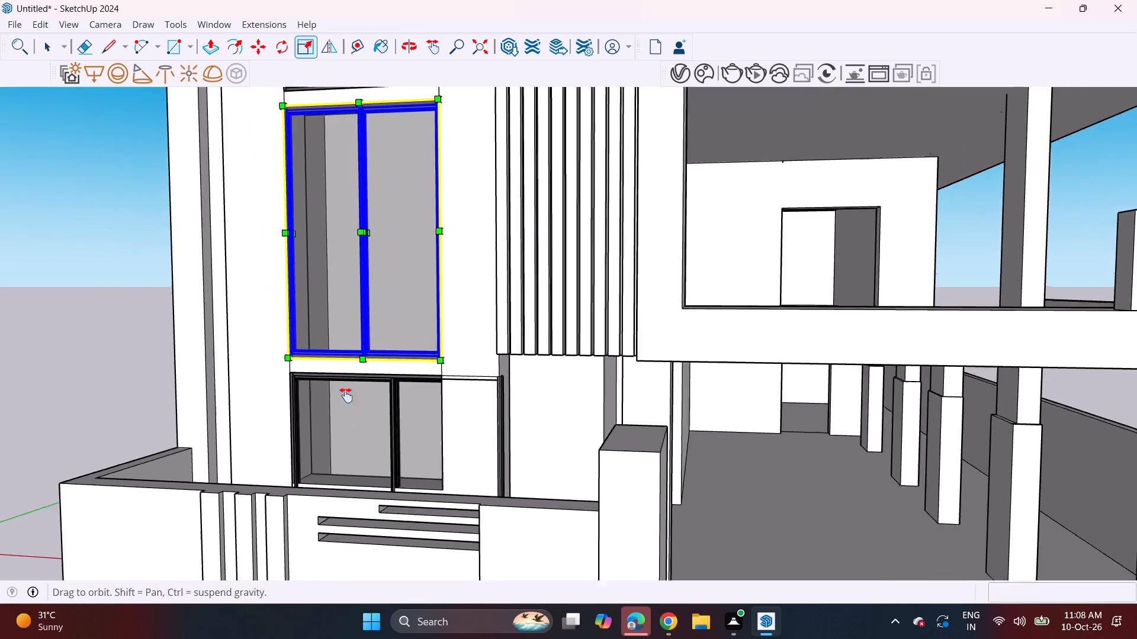
{"action": "middle_click_drag", "start_coordinate": [346, 395], "coordinate": [374, 311], "text": "shift"}
{"action": "scroll", "coordinate": [361, 333], "scroll_direction": "down", "scroll_amount": 1}
{"action": "middle_click_drag", "start_coordinate": [362, 337], "coordinate": [459, 392]}
{"action": "middle_click_drag", "start_coordinate": [464, 374], "coordinate": [484, 417]}
{"action": "middle_click", "coordinate": [474, 398]}
{"action": "scroll", "coordinate": [474, 398], "scroll_direction": "up", "scroll_amount": 1}
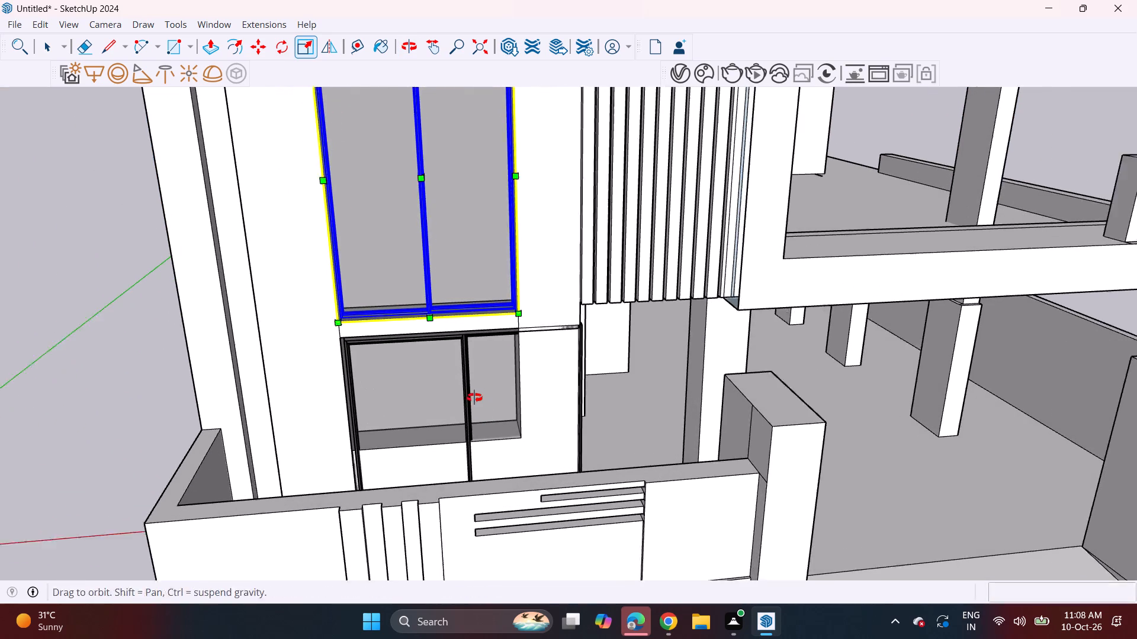
{"action": "scroll", "coordinate": [474, 398], "scroll_direction": "up", "scroll_amount": 1}
{"action": "key", "text": "space"}
{"action": "left_click", "coordinate": [471, 398]}
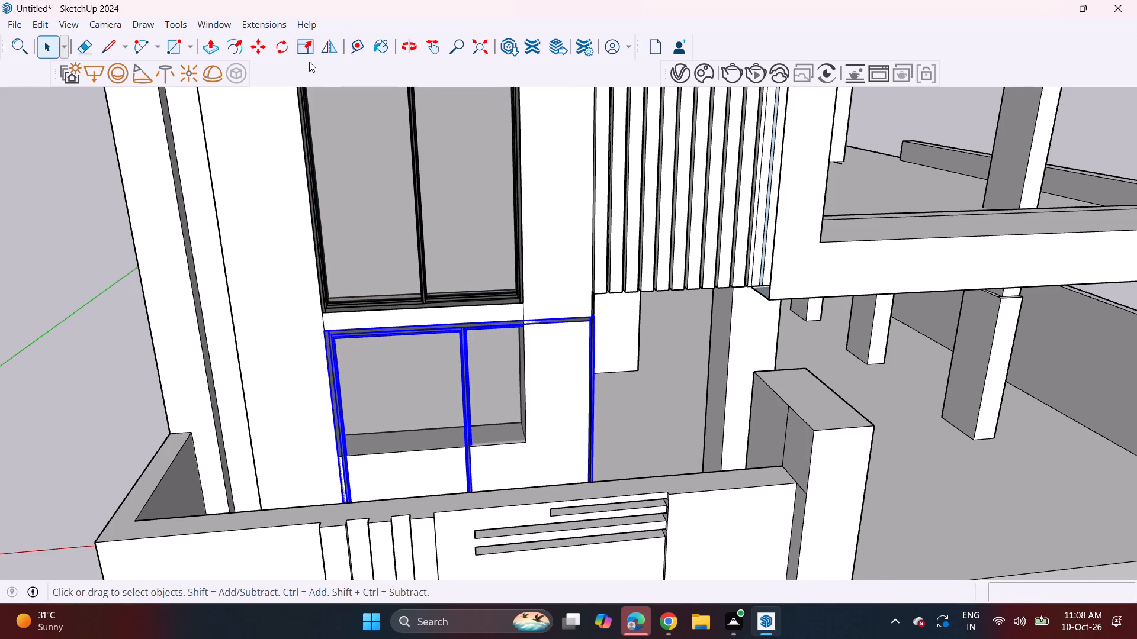
{"action": "left_click", "coordinate": [306, 51]}
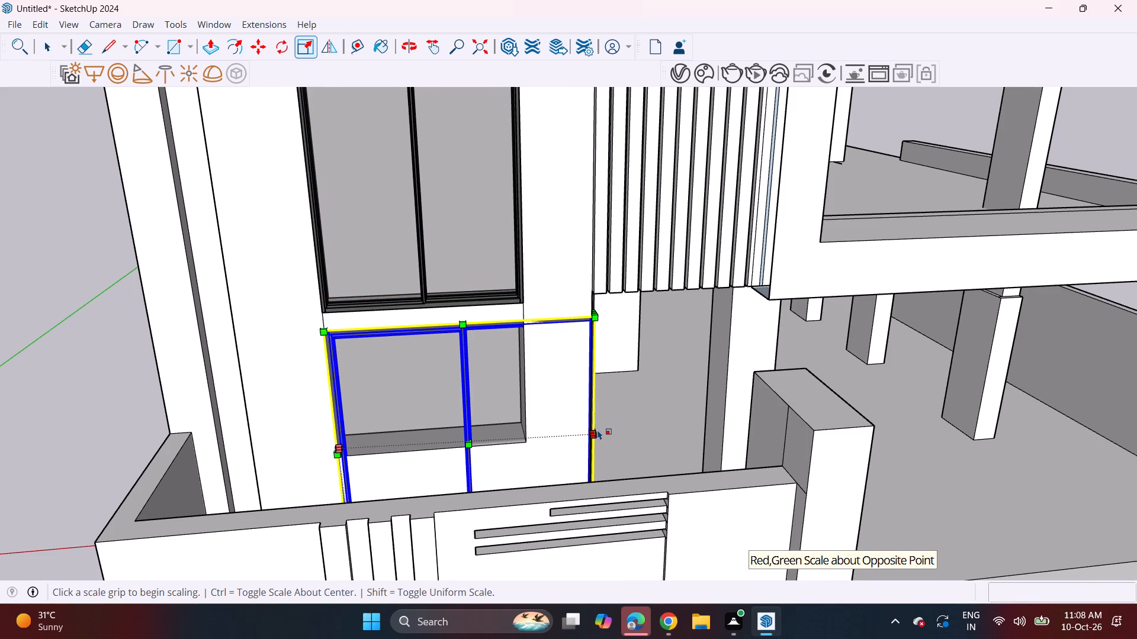
{"action": "left_click", "coordinate": [598, 428]}
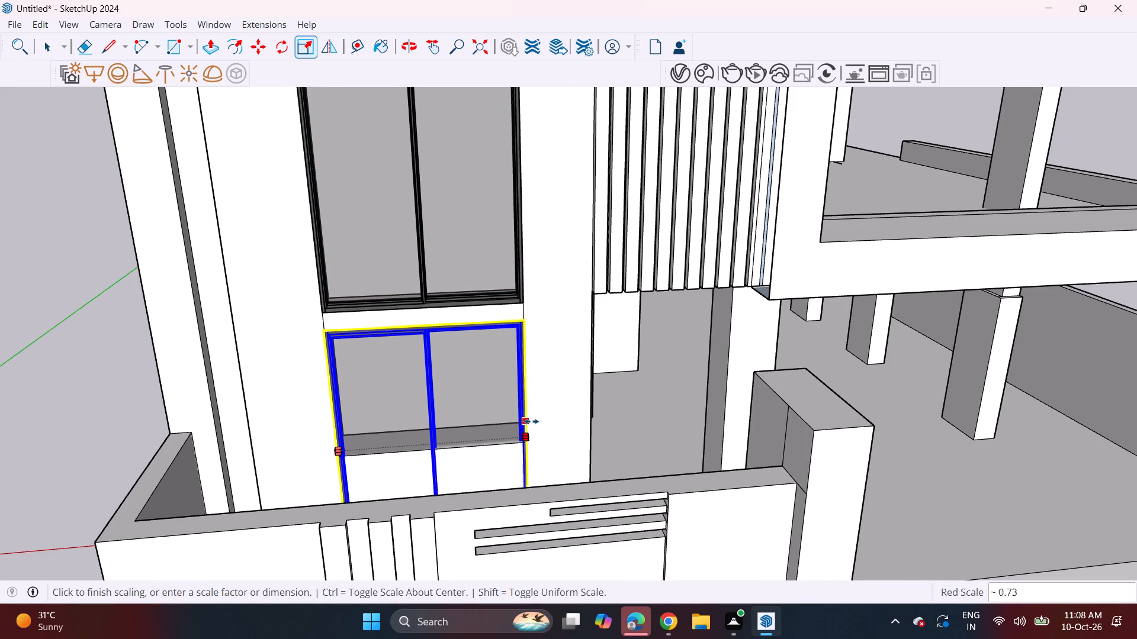
{"action": "left_click", "coordinate": [528, 421]}
Scale the lowest window vertically by about 0.52 so its bottom edge meets its opening's sill, and clear the selection.
{"action": "middle_click_drag", "start_coordinate": [428, 453], "coordinate": [425, 324], "text": "shift"}
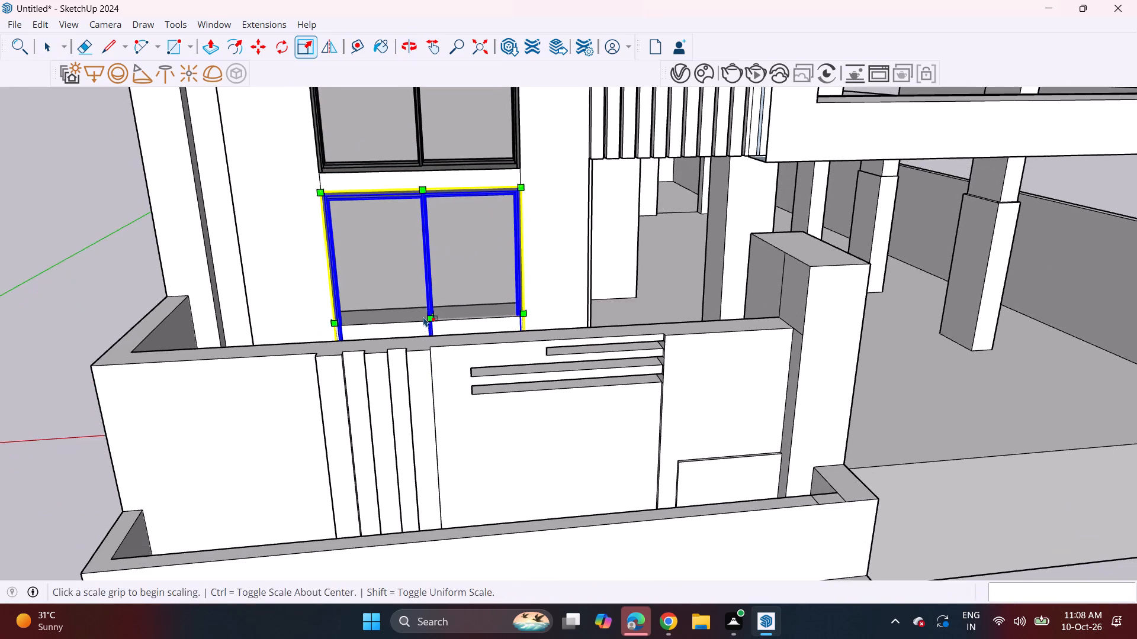
{"action": "middle_click_drag", "start_coordinate": [422, 317], "coordinate": [429, 434]}
{"action": "scroll", "coordinate": [458, 393], "scroll_direction": "up", "scroll_amount": 8}
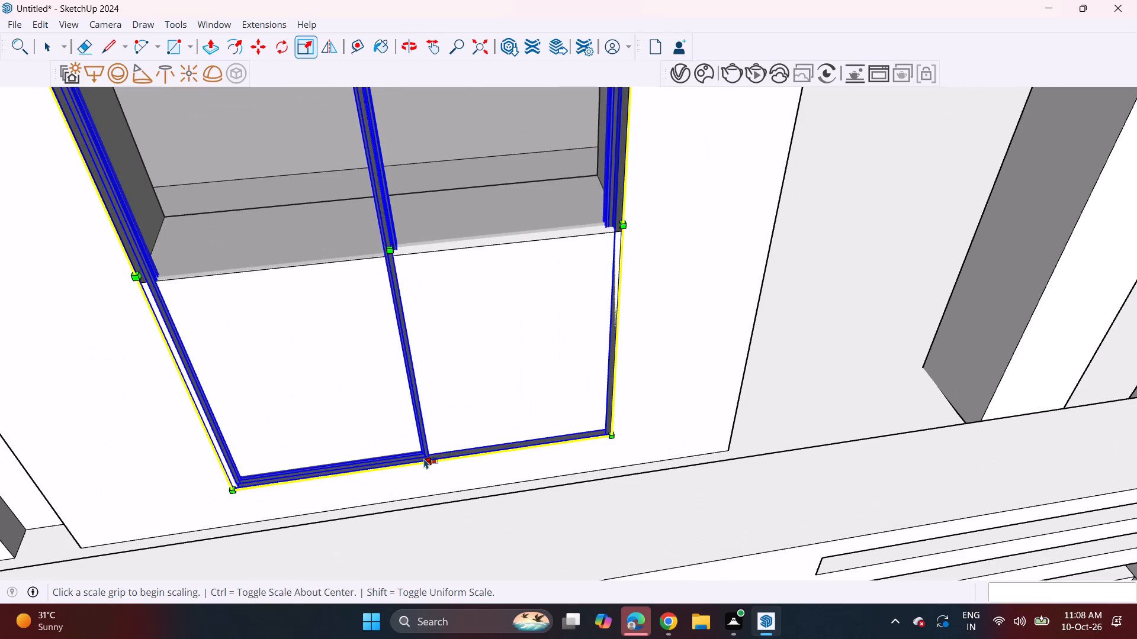
{"action": "left_click", "coordinate": [432, 450]}
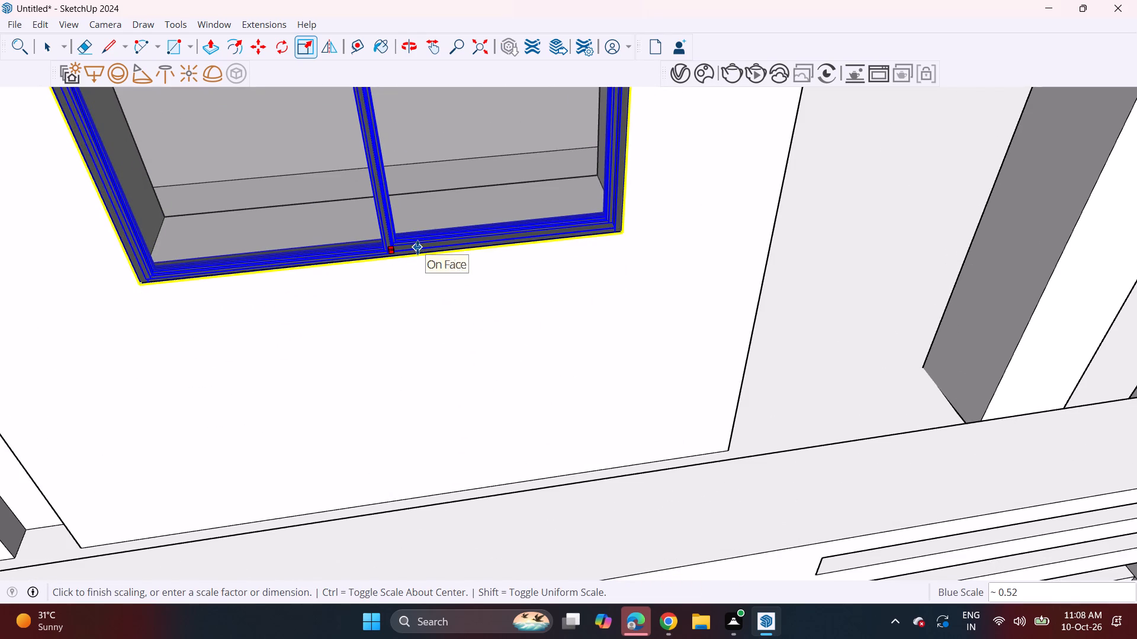
{"action": "left_click", "coordinate": [417, 247]}
{"action": "scroll", "coordinate": [483, 295], "scroll_direction": "down", "scroll_amount": 9}
{"action": "middle_click_drag", "start_coordinate": [555, 353], "coordinate": [455, 159]}
{"action": "key", "text": "space"}
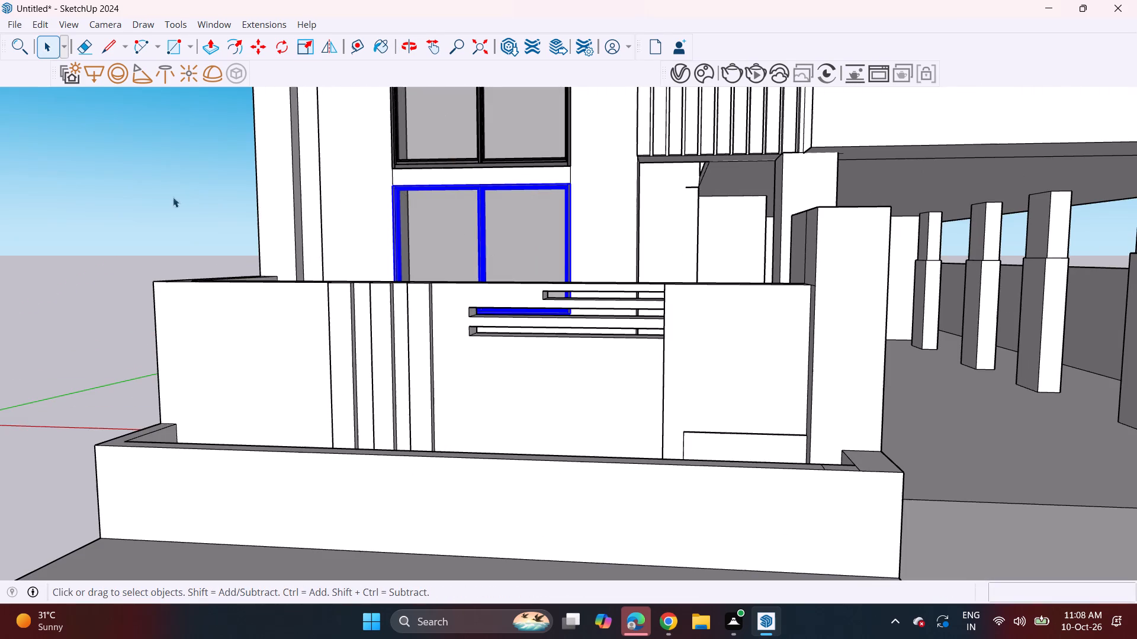
{"action": "left_click", "coordinate": [139, 177]}
Examine the whole front facade from several angles to check the fit of the four stacked windows.
{"action": "scroll", "coordinate": [367, 250], "scroll_direction": "down", "scroll_amount": 6}
{"action": "middle_click_drag", "start_coordinate": [418, 279], "coordinate": [323, 426], "text": "shift"}
{"action": "scroll", "coordinate": [311, 397], "scroll_direction": "down", "scroll_amount": 4}
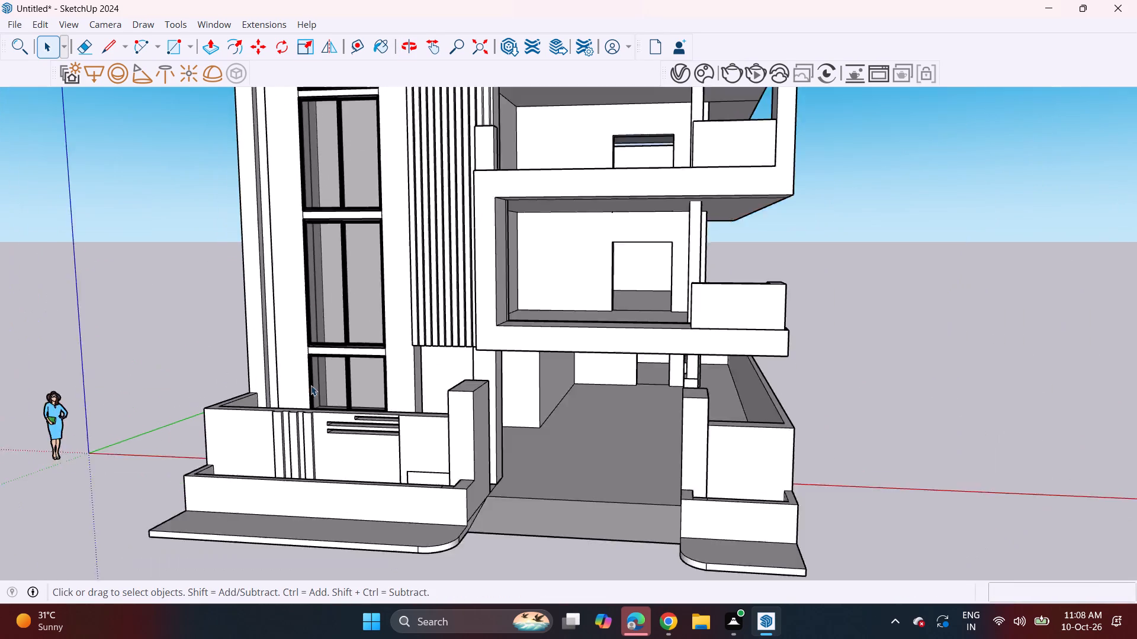
{"action": "scroll", "coordinate": [311, 385], "scroll_direction": "down", "scroll_amount": 3}
{"action": "middle_click_drag", "start_coordinate": [184, 328], "coordinate": [247, 316]}
{"action": "middle_click_drag", "start_coordinate": [291, 303], "coordinate": [152, 364], "text": "shift"}
{"action": "middle_click_drag", "start_coordinate": [101, 379], "coordinate": [120, 380]}
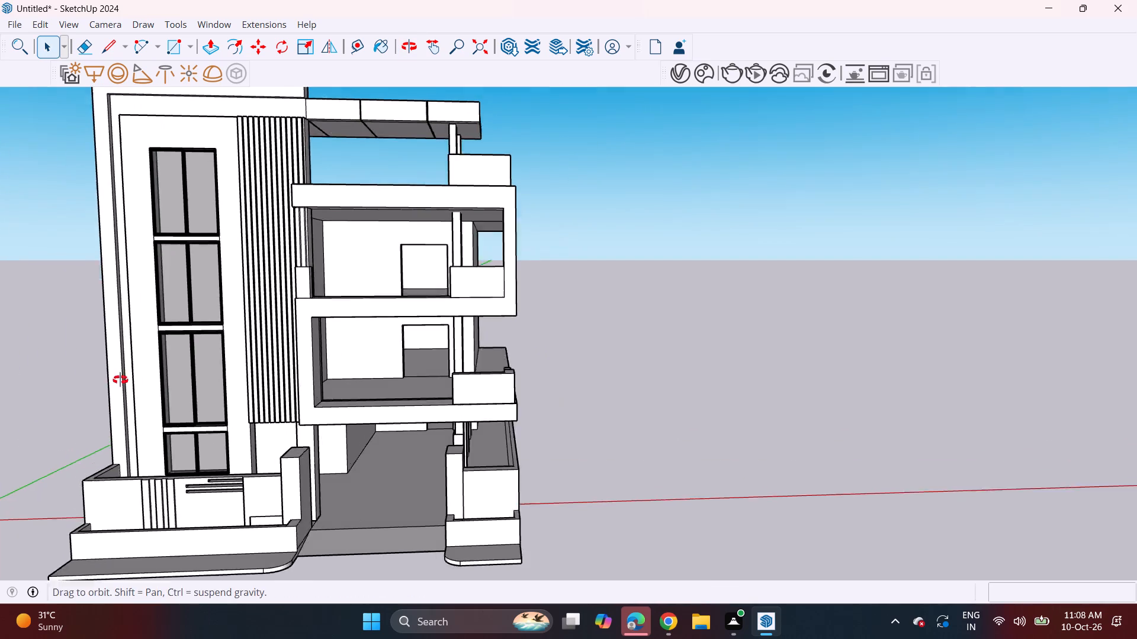
{"action": "middle_click_drag", "start_coordinate": [120, 380], "coordinate": [172, 354]}
{"action": "middle_click_drag", "start_coordinate": [368, 334], "coordinate": [446, 375], "text": "shift"}
{"action": "middle_click_drag", "start_coordinate": [452, 372], "coordinate": [396, 389]}
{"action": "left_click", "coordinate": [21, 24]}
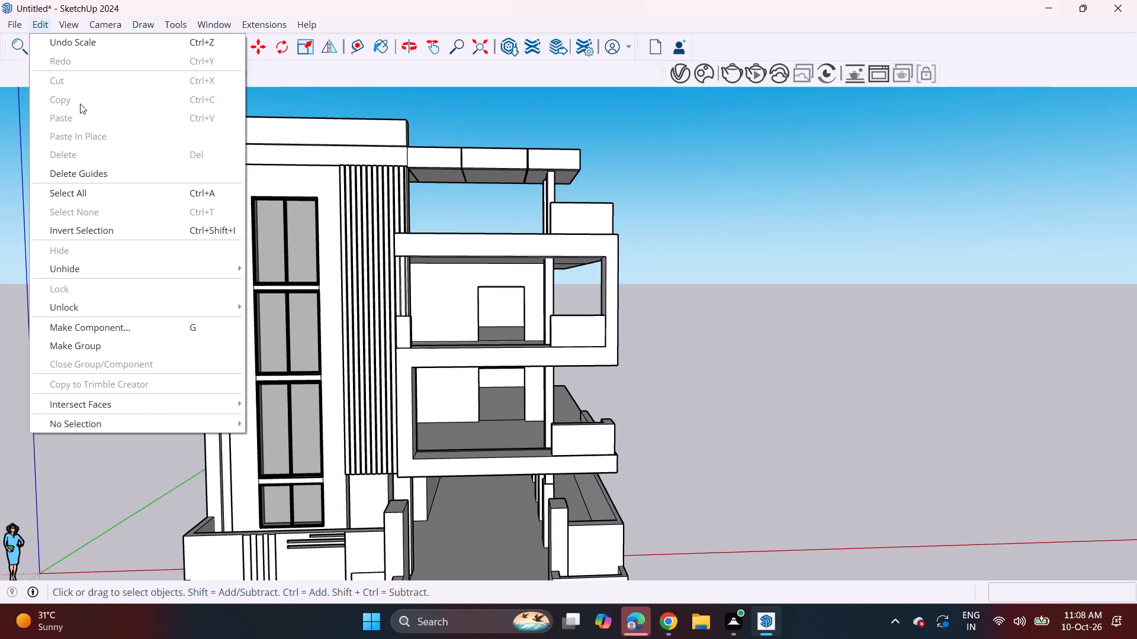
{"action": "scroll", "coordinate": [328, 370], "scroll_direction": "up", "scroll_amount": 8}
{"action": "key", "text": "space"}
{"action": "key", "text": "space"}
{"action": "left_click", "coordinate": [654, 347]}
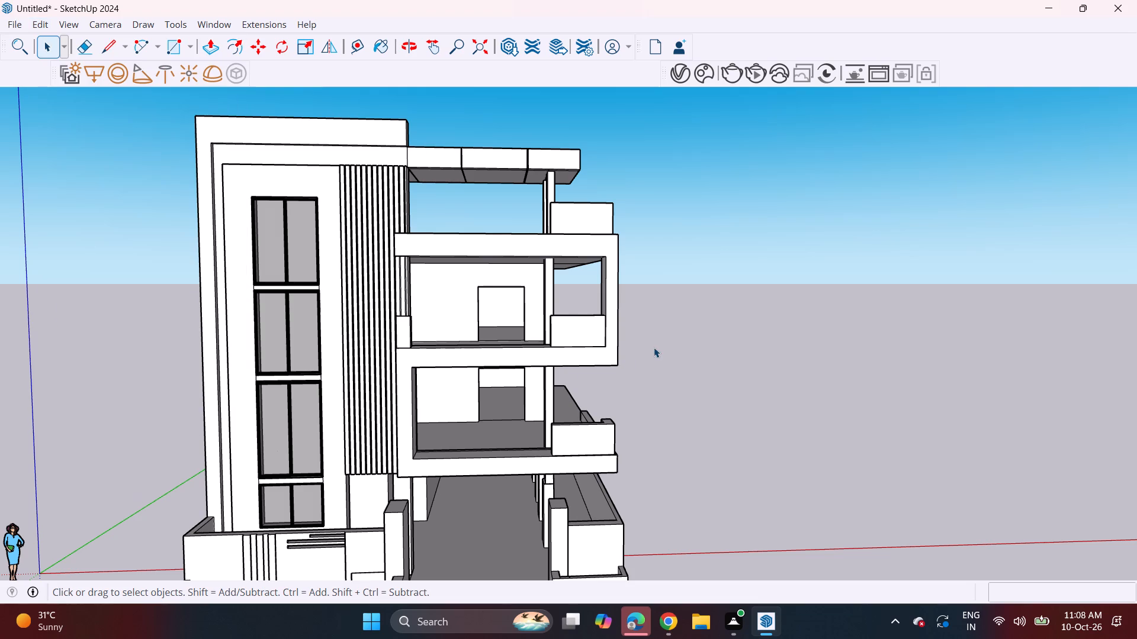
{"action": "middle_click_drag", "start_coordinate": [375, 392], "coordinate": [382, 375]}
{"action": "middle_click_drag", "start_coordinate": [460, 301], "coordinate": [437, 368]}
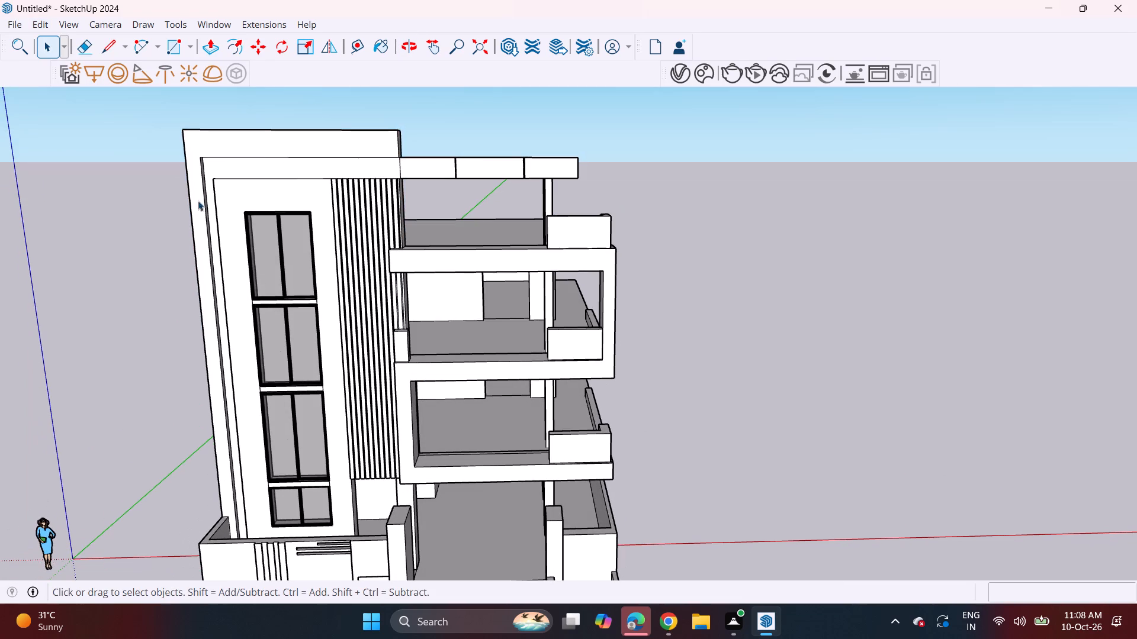
Import the Sliding+Door model from Downloads and place it on the upper enclosed balcony near the back wall's door opening.
{"action": "left_click", "coordinate": [13, 23]}
{"action": "left_click", "coordinate": [78, 226]}
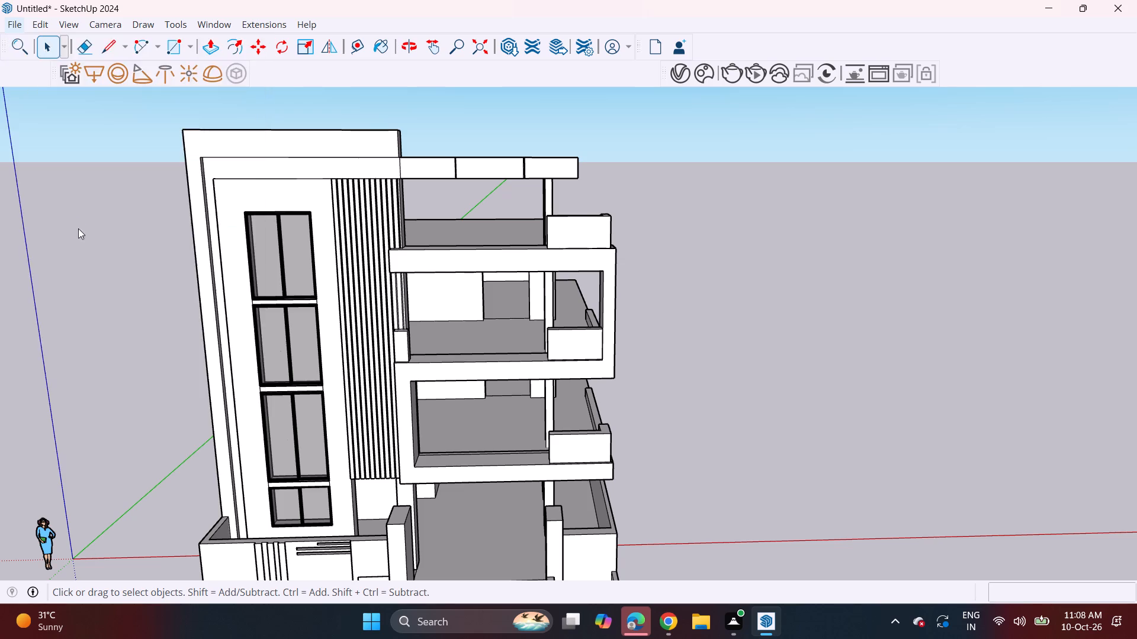
{"action": "scroll", "coordinate": [211, 217], "scroll_direction": "down", "scroll_amount": 15}
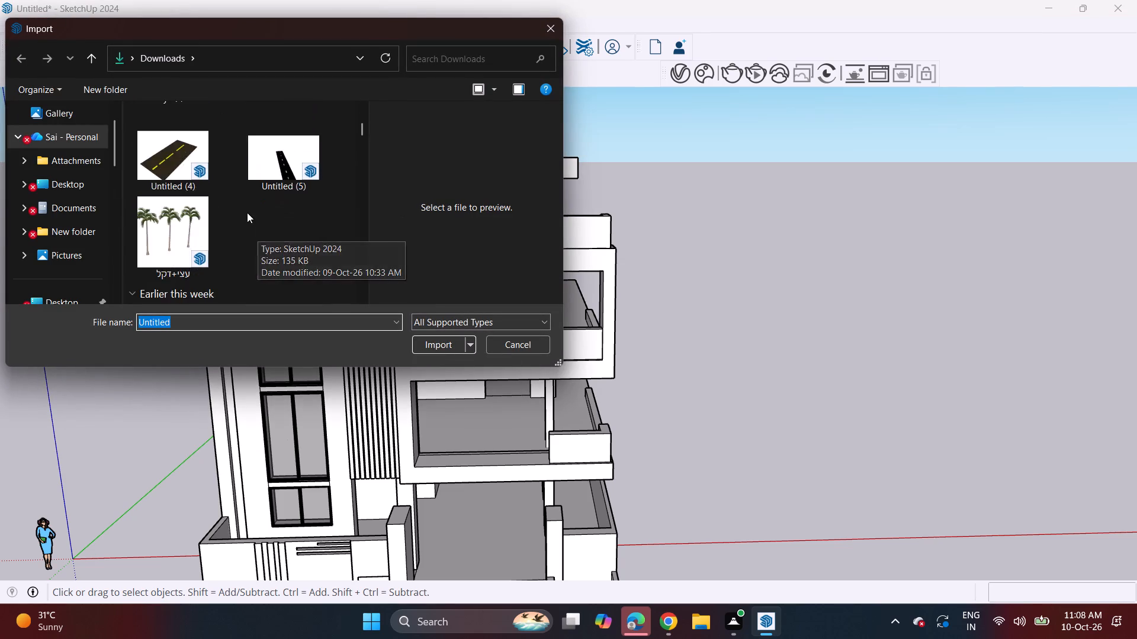
{"action": "scroll", "coordinate": [247, 212], "scroll_direction": "down", "scroll_amount": 18}
{"action": "scroll", "coordinate": [246, 211], "scroll_direction": "down", "scroll_amount": 4}
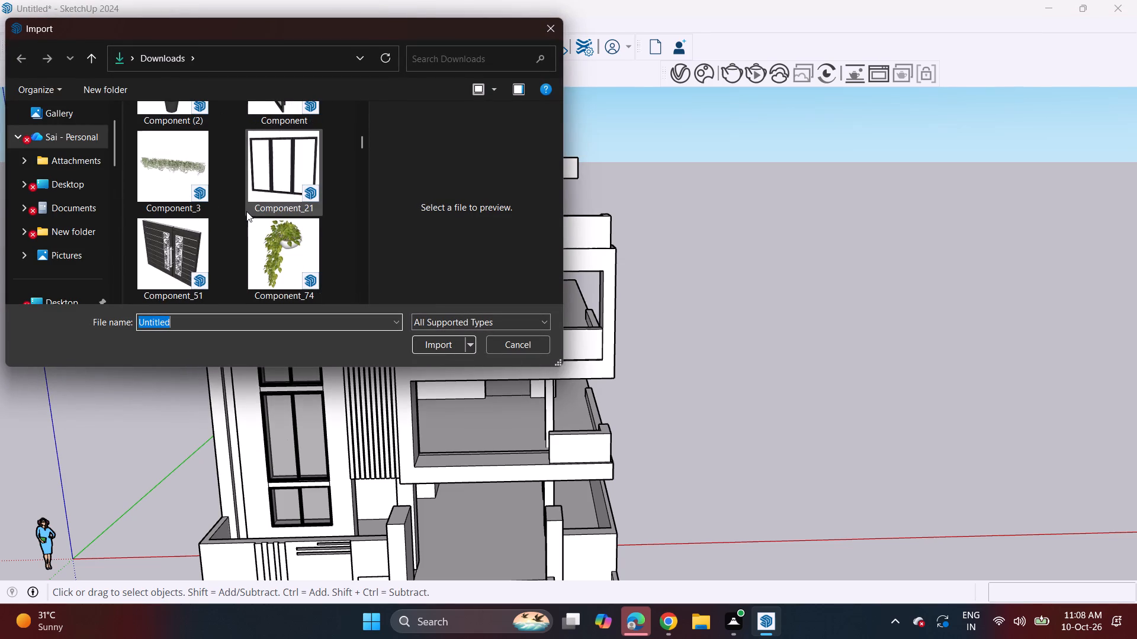
{"action": "scroll", "coordinate": [246, 211], "scroll_direction": "down", "scroll_amount": 5}
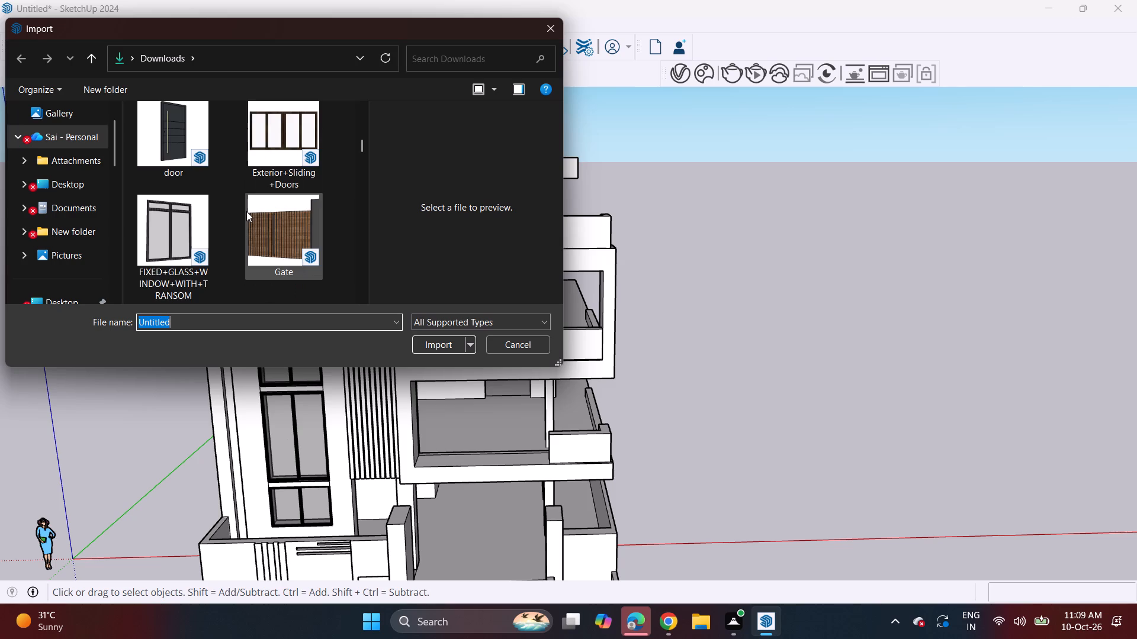
{"action": "scroll", "coordinate": [246, 211], "scroll_direction": "down", "scroll_amount": 3}
{"action": "scroll", "coordinate": [246, 211], "scroll_direction": "up", "scroll_amount": 2}
{"action": "scroll", "coordinate": [246, 211], "scroll_direction": "down", "scroll_amount": 1}
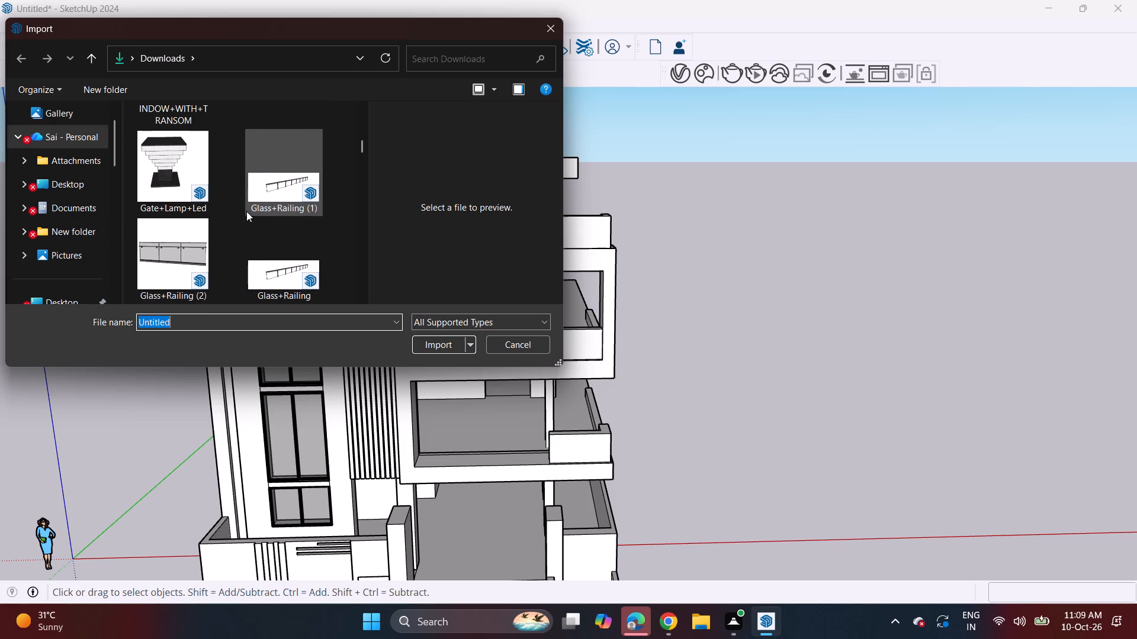
{"action": "scroll", "coordinate": [246, 211], "scroll_direction": "down", "scroll_amount": 5}
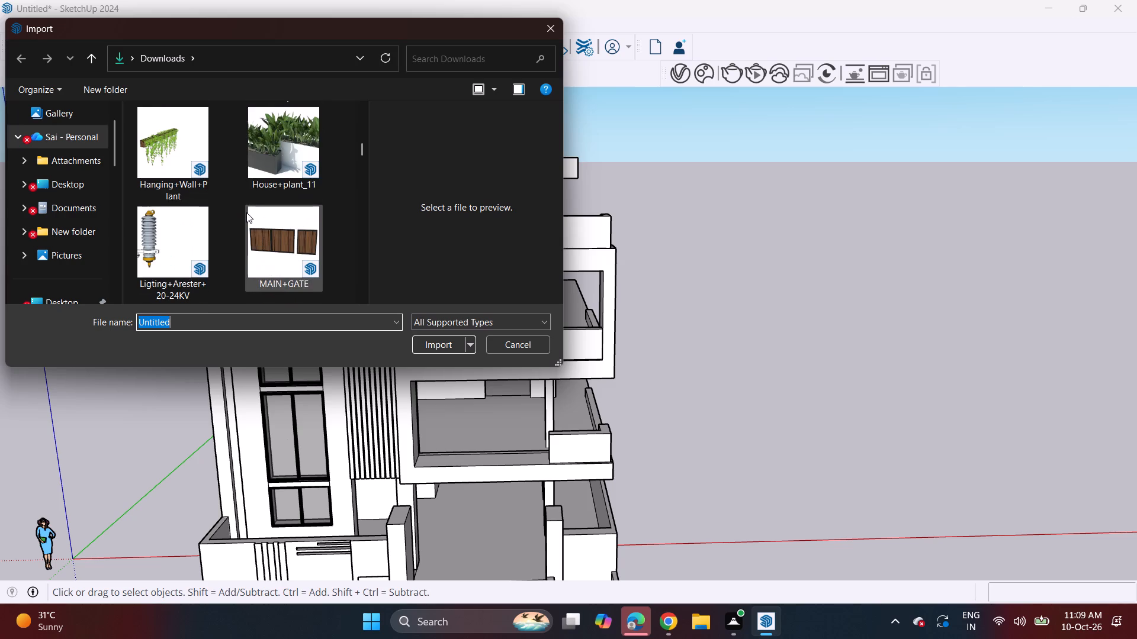
{"action": "scroll", "coordinate": [246, 212], "scroll_direction": "down", "scroll_amount": 6}
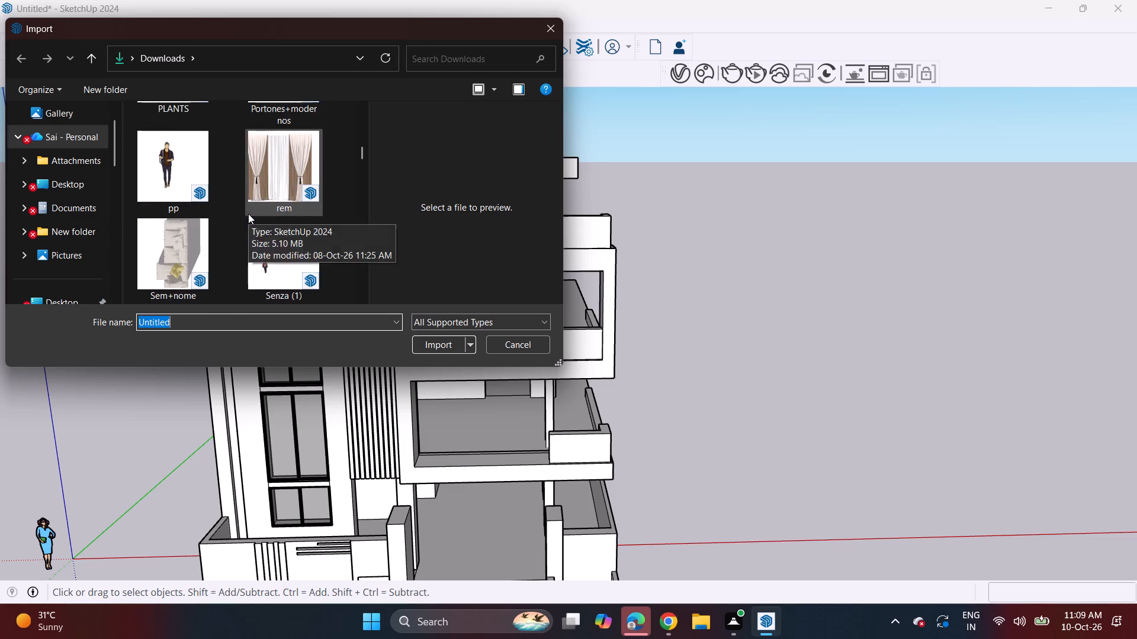
{"action": "scroll", "coordinate": [248, 214], "scroll_direction": "down", "scroll_amount": 2}
{"action": "left_click", "coordinate": [283, 260]}
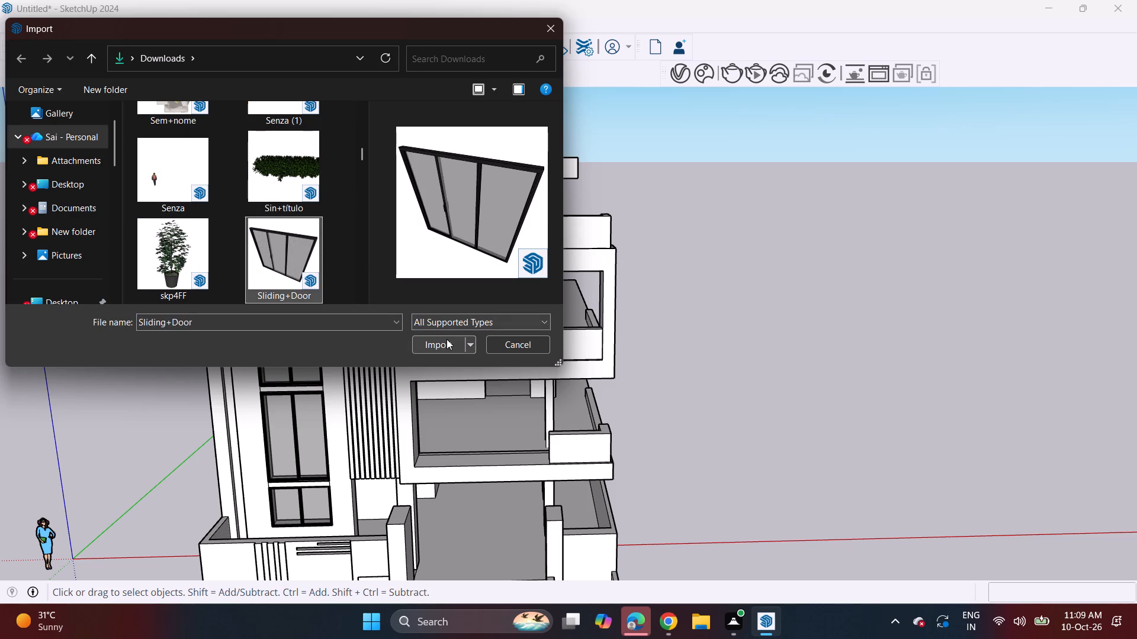
{"action": "left_click", "coordinate": [447, 339]}
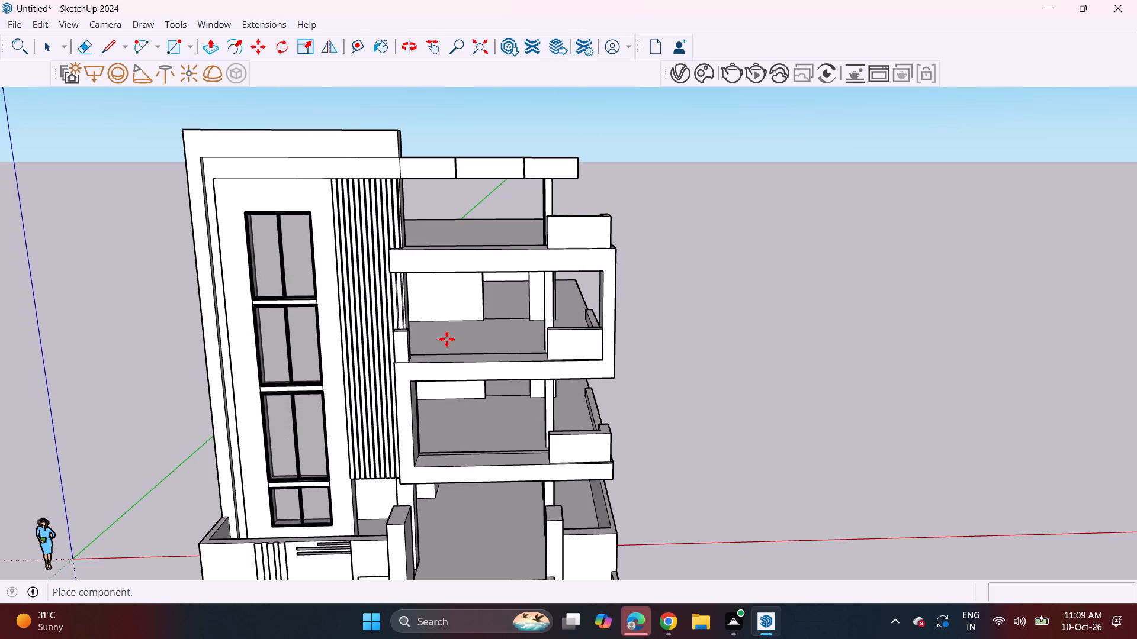
{"action": "scroll", "coordinate": [471, 333], "scroll_direction": "up", "scroll_amount": 2}
{"action": "left_click", "coordinate": [478, 334]}
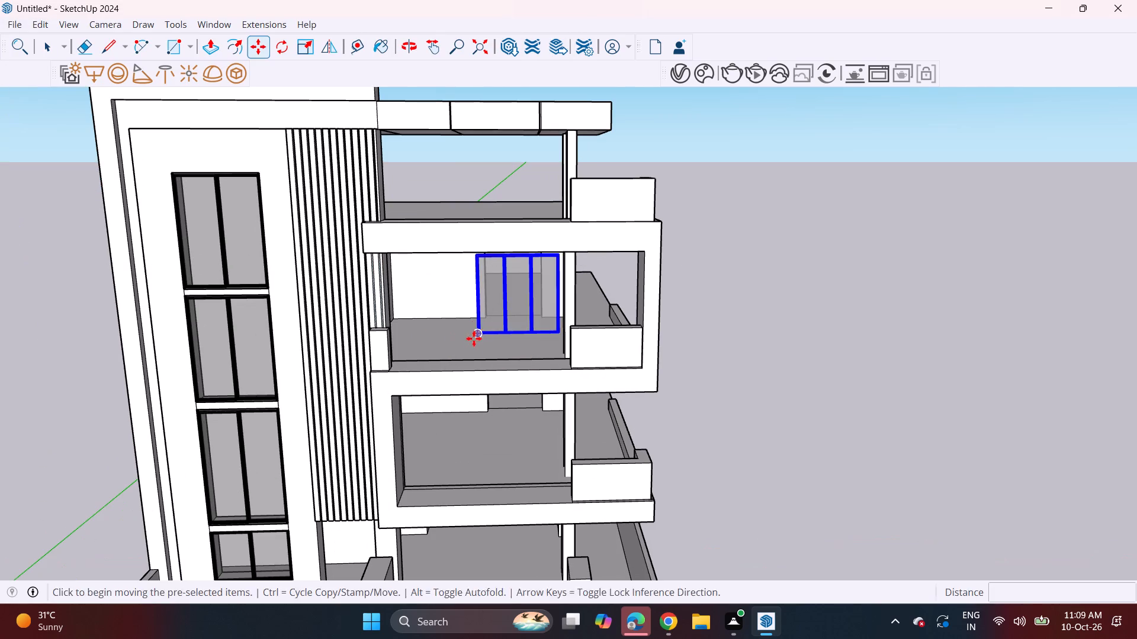
Move the sliding door against the balcony's back wall, close to the top left corner of the door opening.
{"action": "middle_click_drag", "start_coordinate": [473, 289], "coordinate": [487, 243]}
{"action": "scroll", "coordinate": [487, 243], "scroll_direction": "up", "scroll_amount": 9}
{"action": "middle_click_drag", "start_coordinate": [452, 275], "coordinate": [483, 292]}
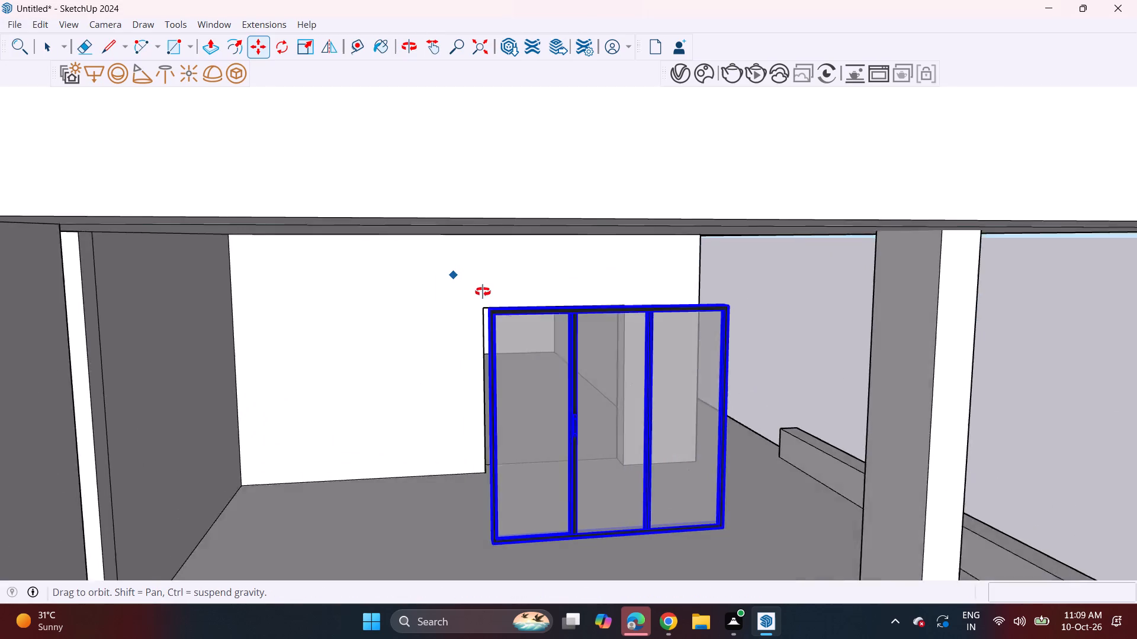
{"action": "middle_click_drag", "start_coordinate": [483, 292], "coordinate": [513, 281]}
{"action": "left_click", "coordinate": [514, 301]}
{"action": "scroll", "coordinate": [498, 304], "scroll_direction": "up", "scroll_amount": 1}
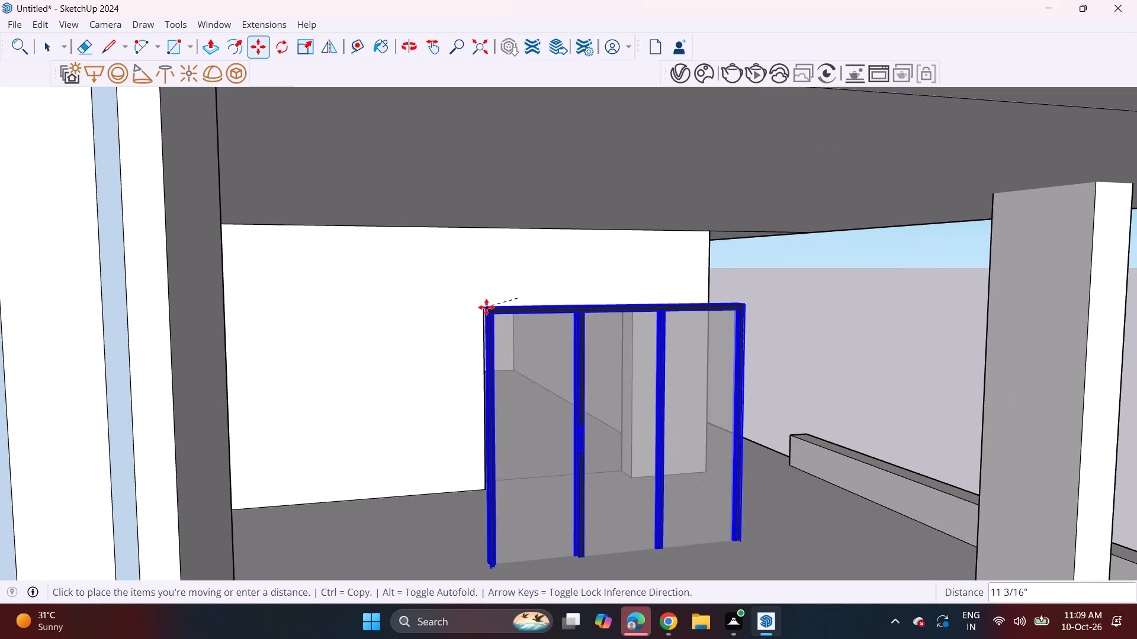
{"action": "scroll", "coordinate": [483, 308], "scroll_direction": "up", "scroll_amount": 10}
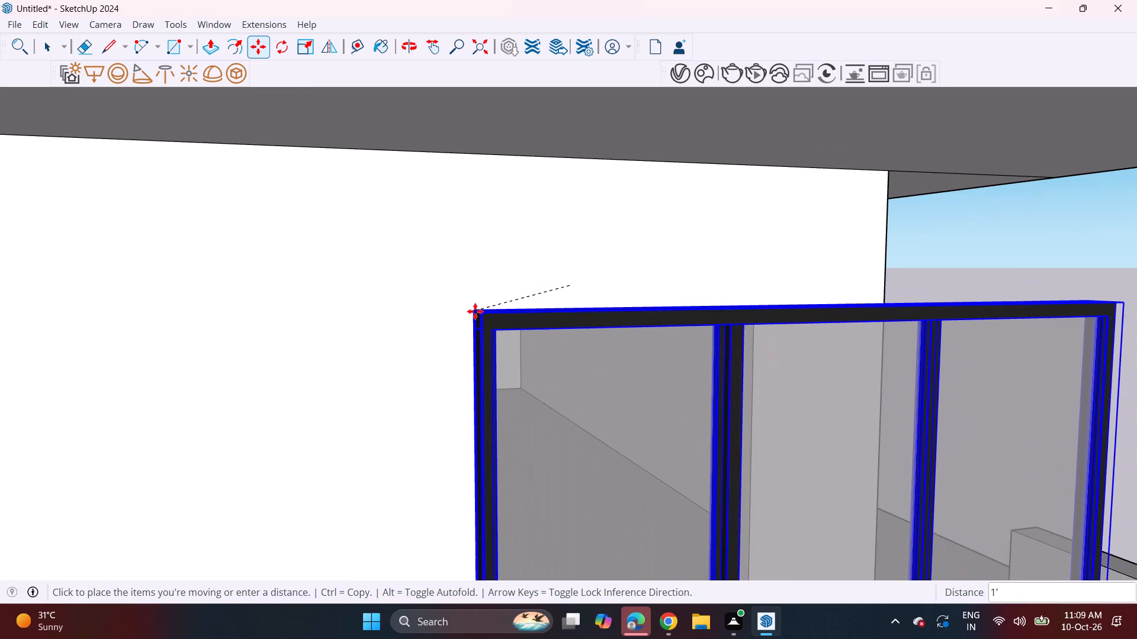
{"action": "middle_click_drag", "start_coordinate": [491, 306], "coordinate": [566, 287]}
{"action": "scroll", "coordinate": [481, 314], "scroll_direction": "up", "scroll_amount": 11}
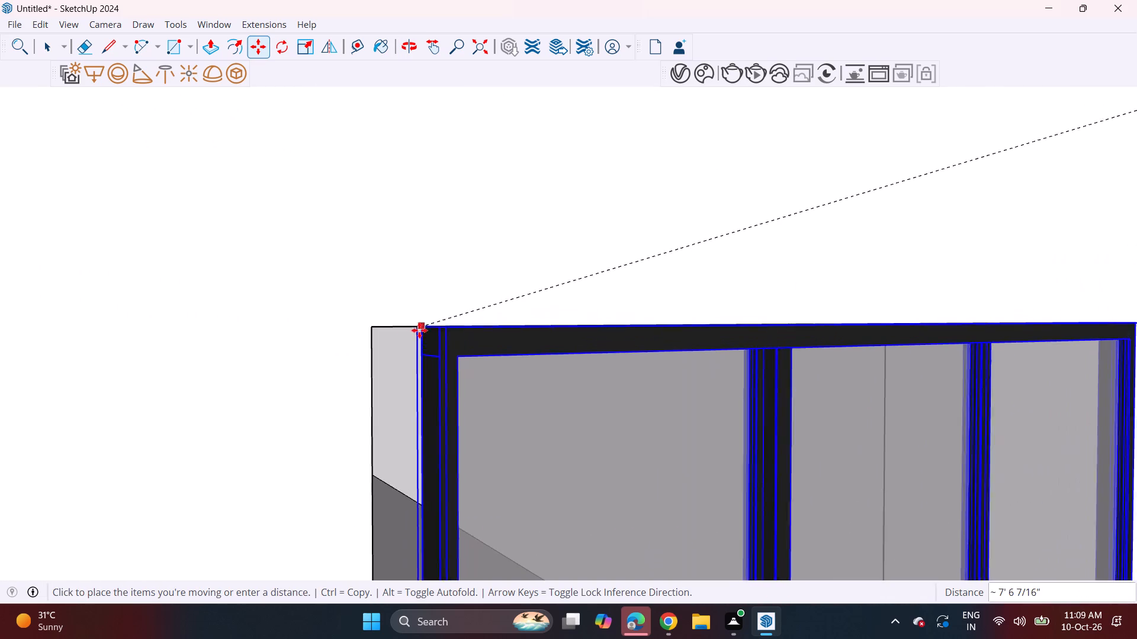
{"action": "left_click", "coordinate": [419, 331]}
Move the sliding door by its top left corner onto the matching corner of the door opening.
{"action": "scroll", "coordinate": [434, 330], "scroll_direction": "down", "scroll_amount": 8}
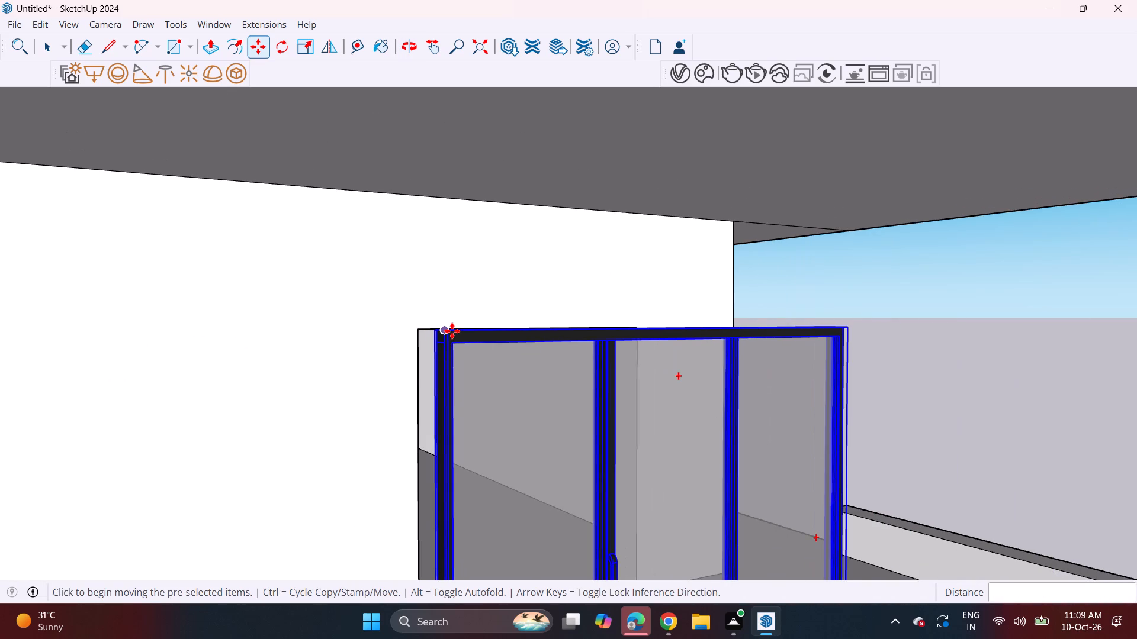
{"action": "left_click", "coordinate": [452, 331]}
{"action": "middle_click_drag", "start_coordinate": [419, 327], "coordinate": [521, 348]}
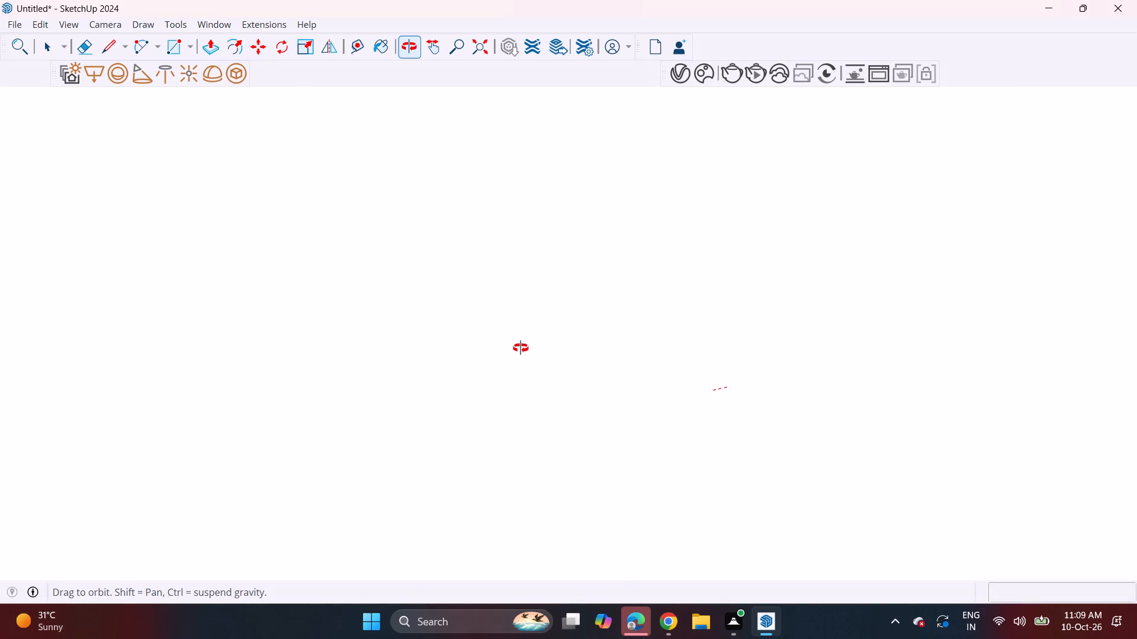
{"action": "middle_click_drag", "start_coordinate": [521, 348], "coordinate": [470, 348]}
{"action": "scroll", "coordinate": [458, 337], "scroll_direction": "up", "scroll_amount": 9}
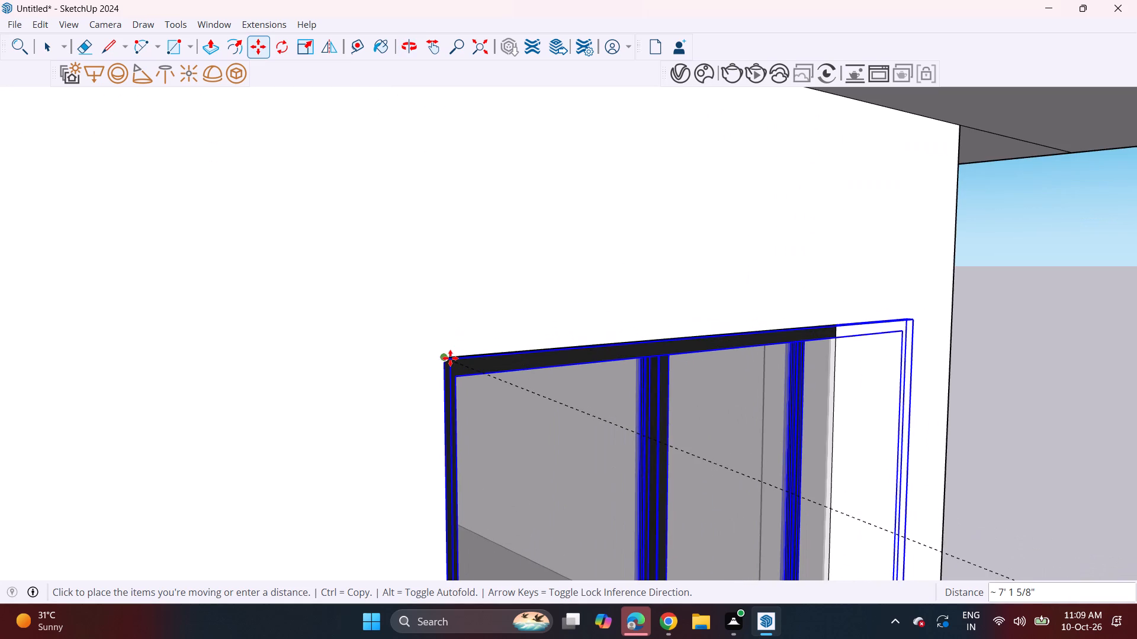
{"action": "left_click", "coordinate": [447, 360]}
Scale the sliding door horizontally along the red axis so its free side edge meets the opening's far jamb.
{"action": "scroll", "coordinate": [623, 356], "scroll_direction": "down", "scroll_amount": 4}
{"action": "middle_click_drag", "start_coordinate": [680, 388], "coordinate": [537, 372]}
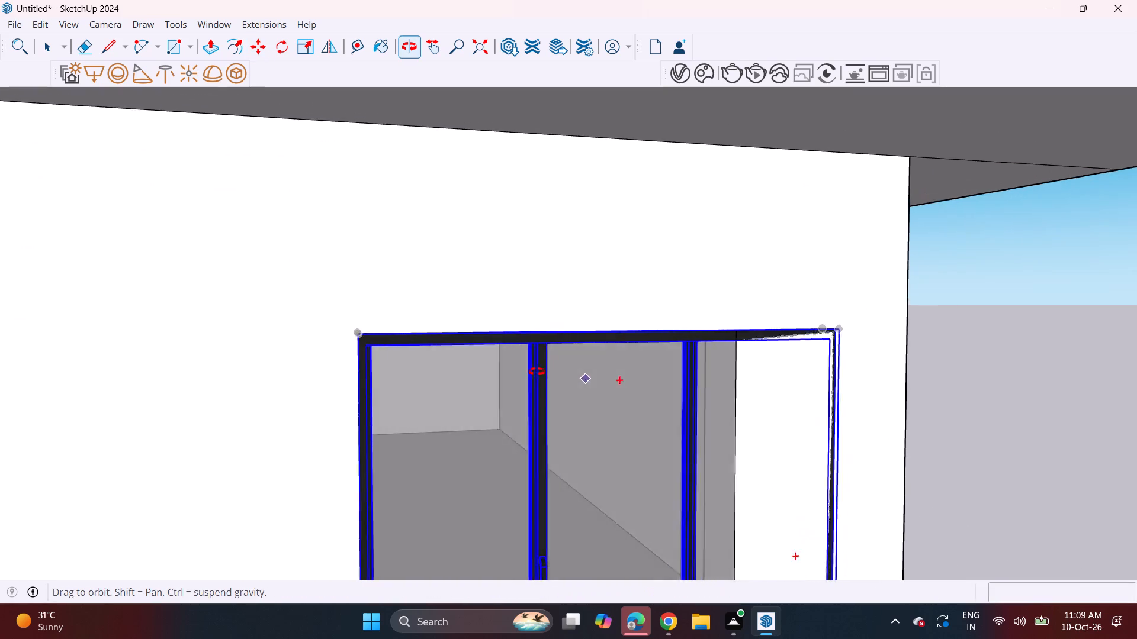
{"action": "middle_click_drag", "start_coordinate": [537, 372], "coordinate": [442, 354]}
{"action": "scroll", "coordinate": [499, 353], "scroll_direction": "down", "scroll_amount": 3}
{"action": "middle_click_drag", "start_coordinate": [543, 395], "coordinate": [536, 327], "text": "shift"}
{"action": "scroll", "coordinate": [518, 301], "scroll_direction": "down", "scroll_amount": 4}
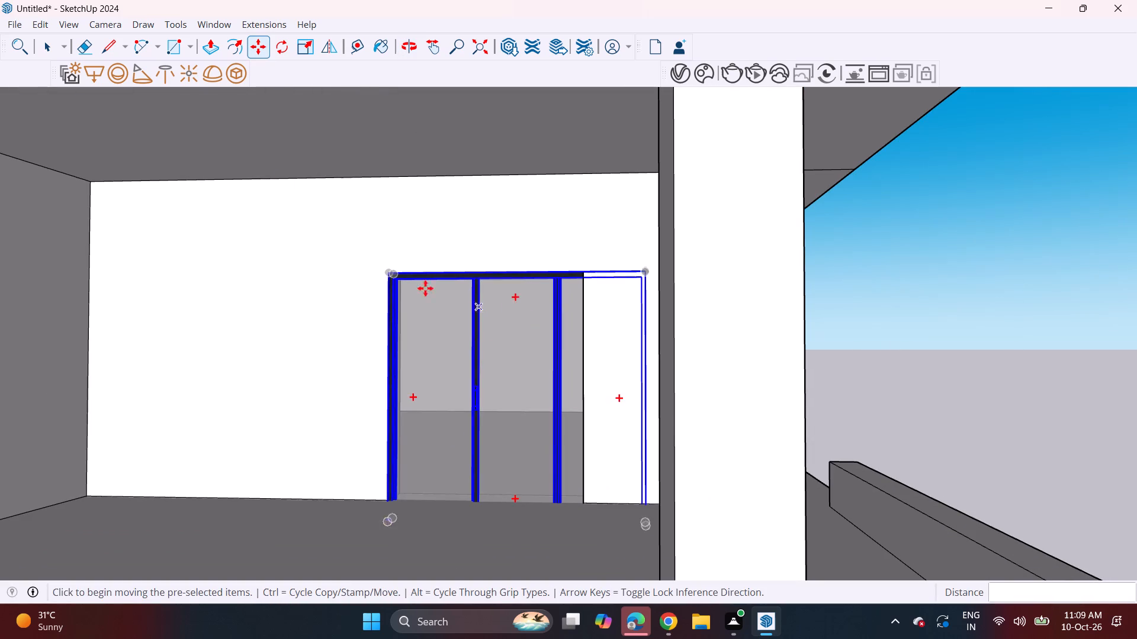
{"action": "left_click", "coordinate": [312, 49]}
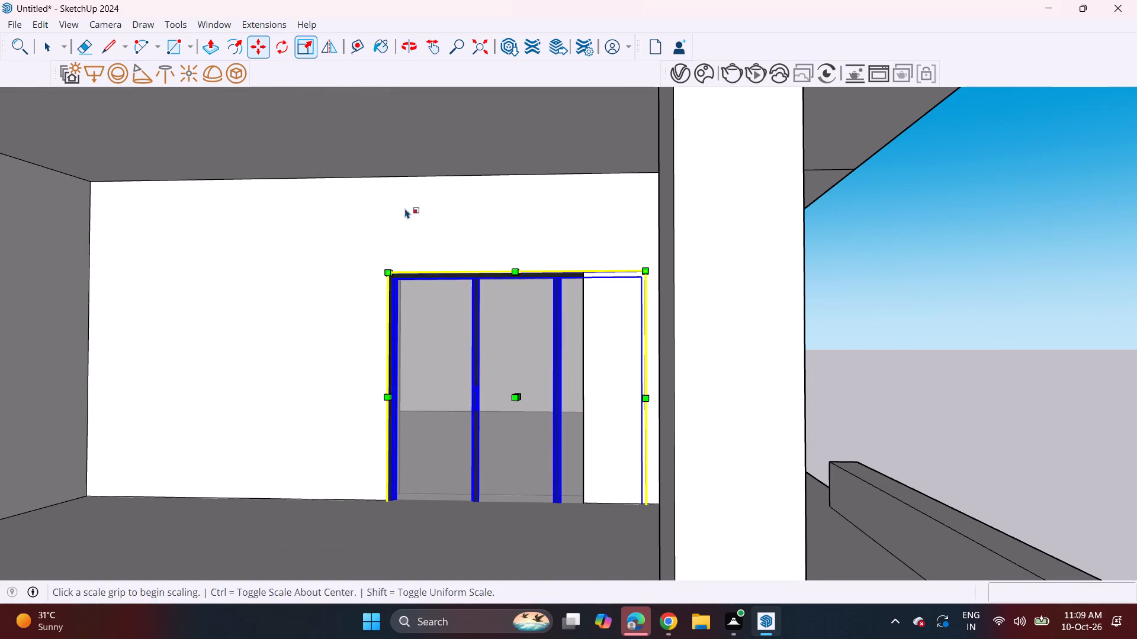
{"action": "middle_click_drag", "start_coordinate": [473, 247], "coordinate": [497, 318]}
{"action": "middle_click_drag", "start_coordinate": [553, 385], "coordinate": [537, 280], "text": "shift"}
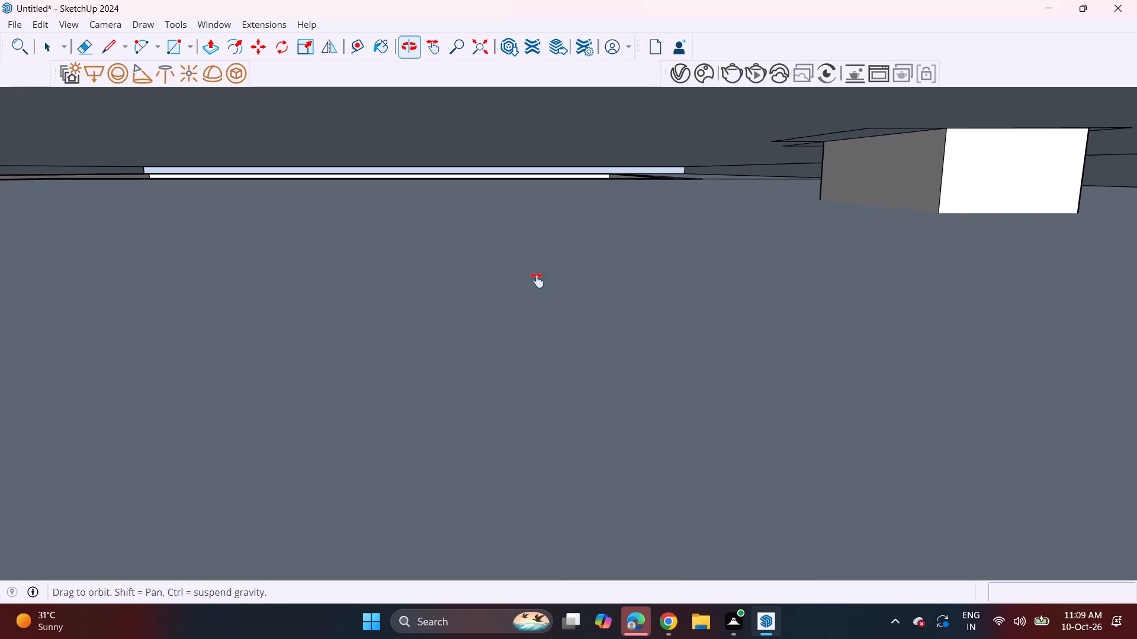
{"action": "middle_click_drag", "start_coordinate": [537, 280], "coordinate": [477, 0], "text": "shift"}
{"action": "middle_click_drag", "start_coordinate": [594, 357], "coordinate": [579, 270], "text": "shift"}
{"action": "middle_click_drag", "start_coordinate": [584, 283], "coordinate": [429, 299]}
{"action": "scroll", "coordinate": [566, 304], "scroll_direction": "up", "scroll_amount": 4}
{"action": "left_click", "coordinate": [565, 304]}
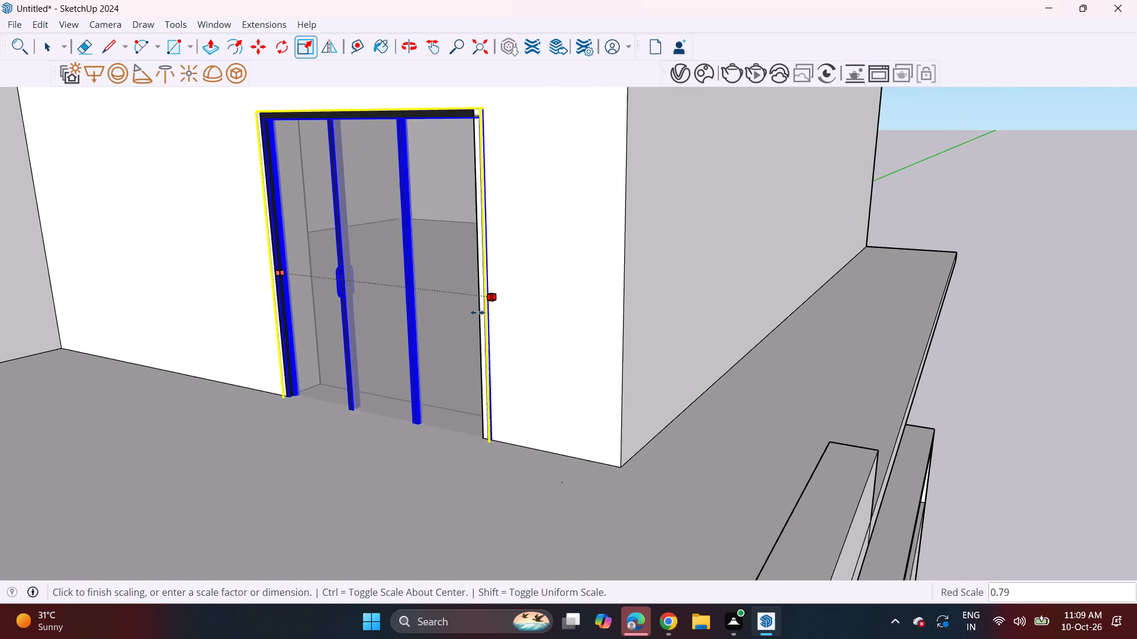
{"action": "left_click", "coordinate": [477, 312]}
Scale the sliding door vertically so its bottom frame meets the balcony floor, and clear the selection.
{"action": "middle_click_drag", "start_coordinate": [461, 324], "coordinate": [485, 318]}
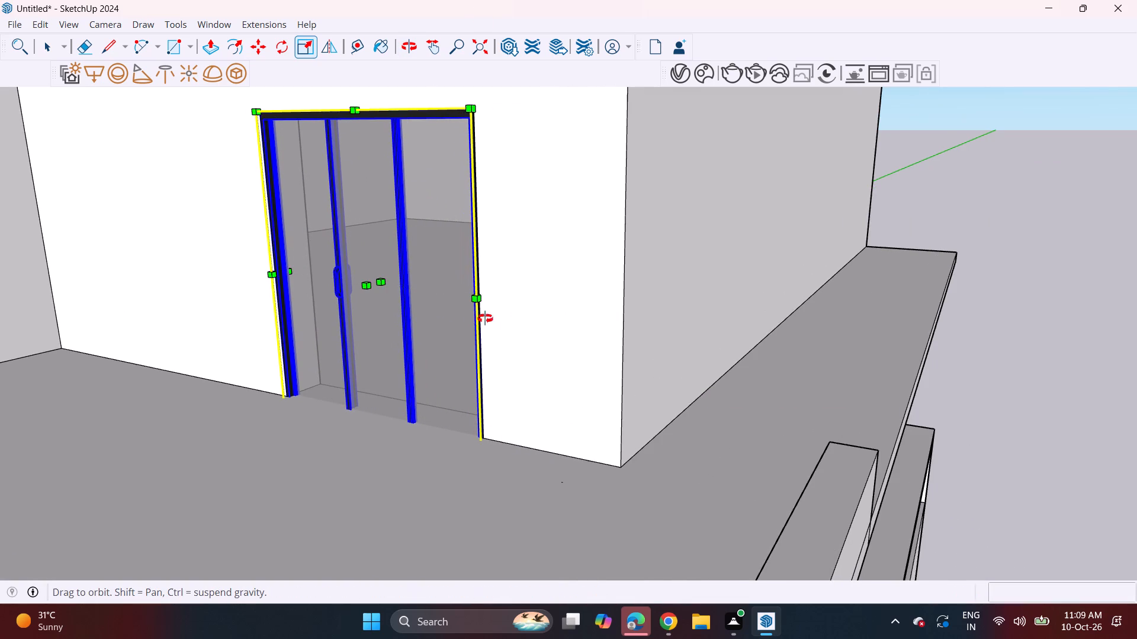
{"action": "middle_click_drag", "start_coordinate": [485, 318], "coordinate": [625, 299]}
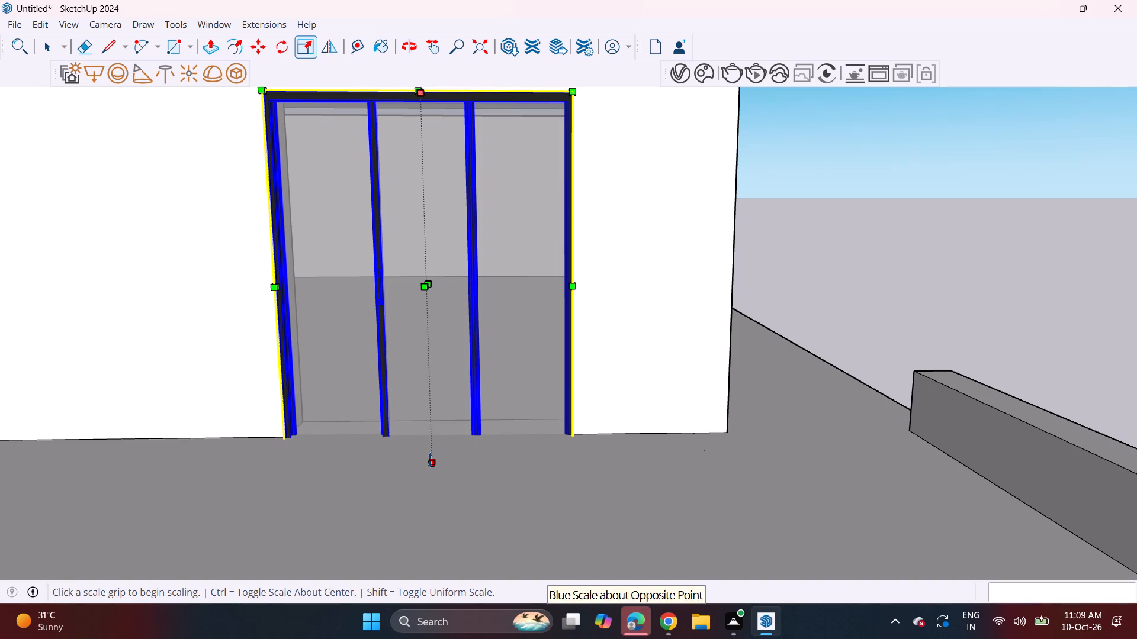
{"action": "left_click", "coordinate": [430, 460]}
{"action": "left_click", "coordinate": [432, 446]}
{"action": "scroll", "coordinate": [451, 362], "scroll_direction": "down", "scroll_amount": 3}
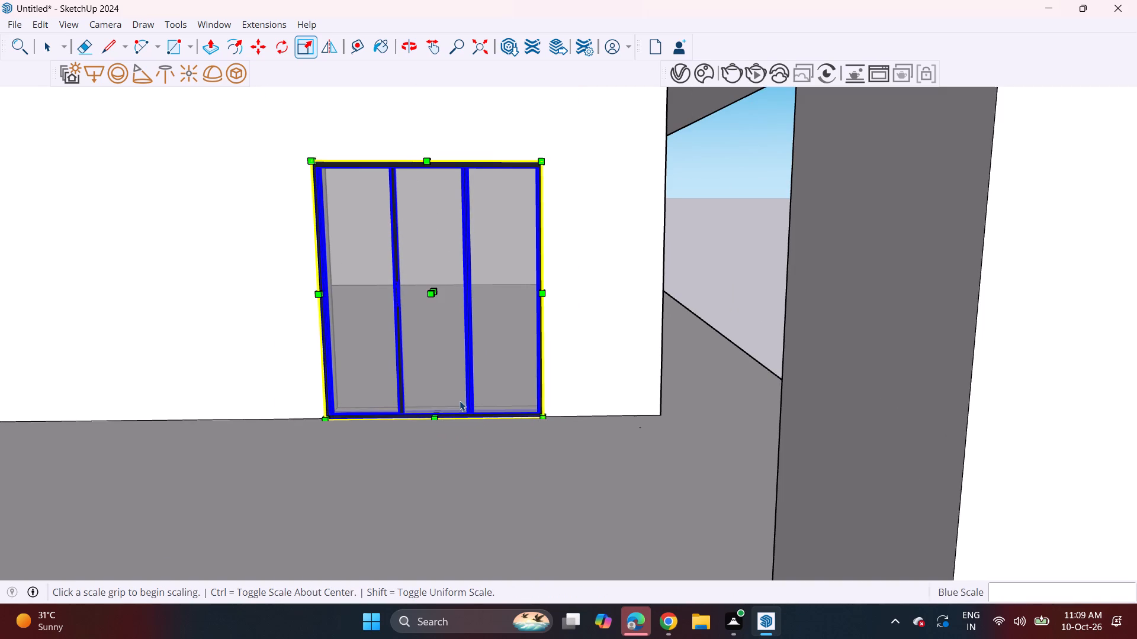
{"action": "key", "text": "space"}
{"action": "left_click", "coordinate": [736, 262]}
Copy the fitted sliding door 10' 6" straight down into the lower balcony's door opening, and clear the selection.
{"action": "middle_click_drag", "start_coordinate": [548, 356], "coordinate": [543, 318]}
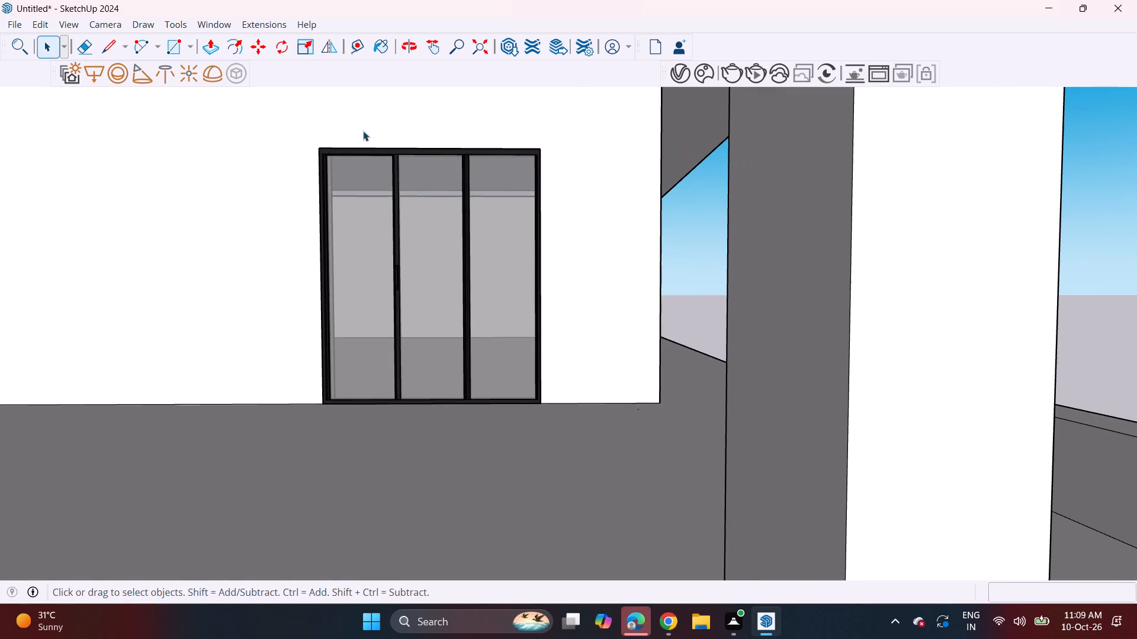
{"action": "left_click", "coordinate": [422, 185]}
{"action": "key", "text": "m"}
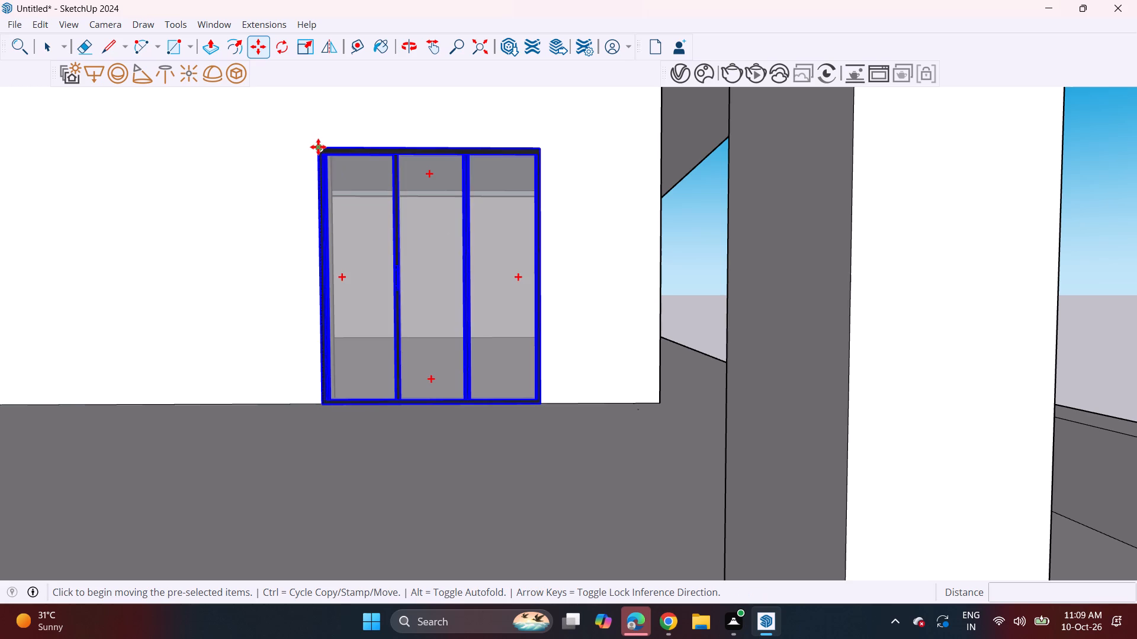
{"action": "left_click", "coordinate": [318, 147]}
{"action": "scroll", "coordinate": [360, 363], "scroll_direction": "down", "scroll_amount": 4}
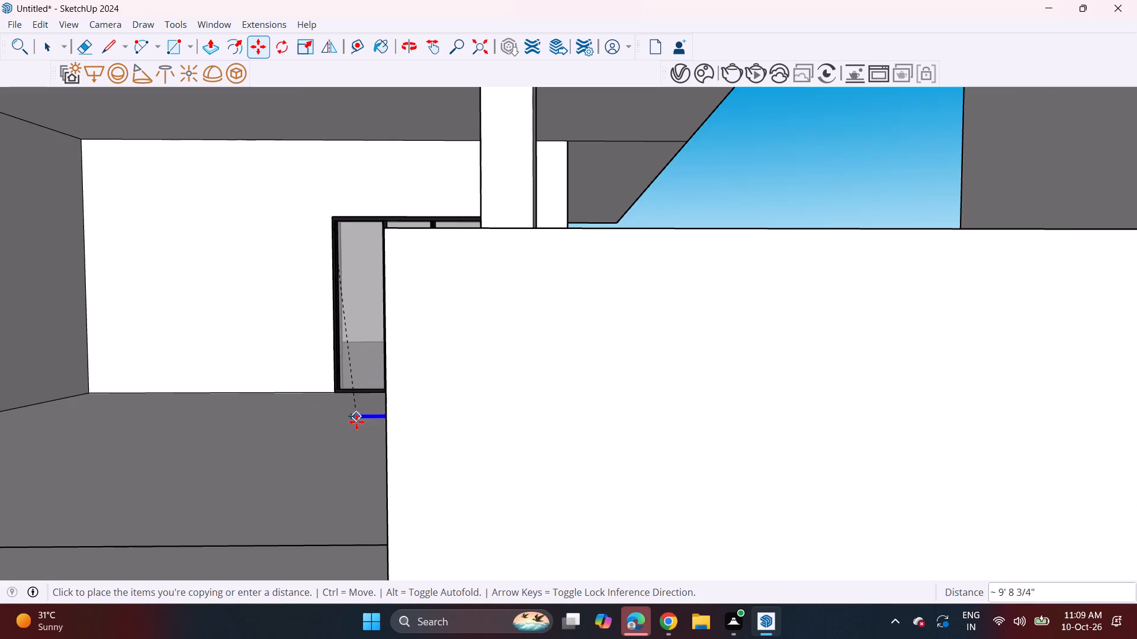
{"action": "middle_click_drag", "start_coordinate": [354, 428], "coordinate": [380, 283]}
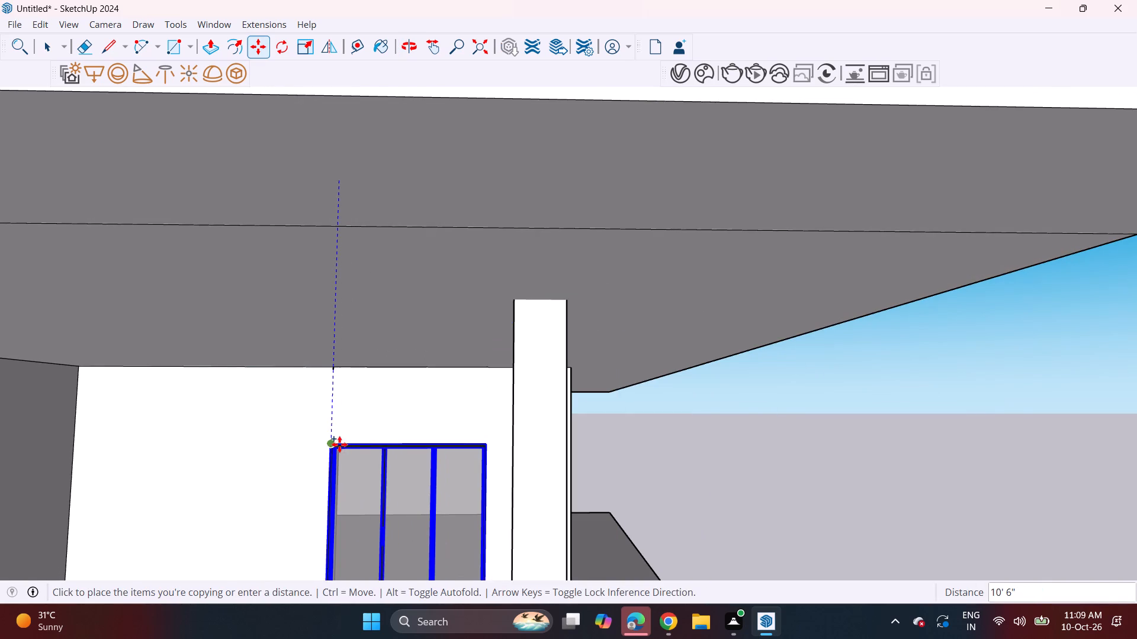
{"action": "left_click", "coordinate": [339, 444]}
{"action": "scroll", "coordinate": [402, 402], "scroll_direction": "down", "scroll_amount": 7}
{"action": "middle_click_drag", "start_coordinate": [388, 399], "coordinate": [464, 428], "text": "shift"}
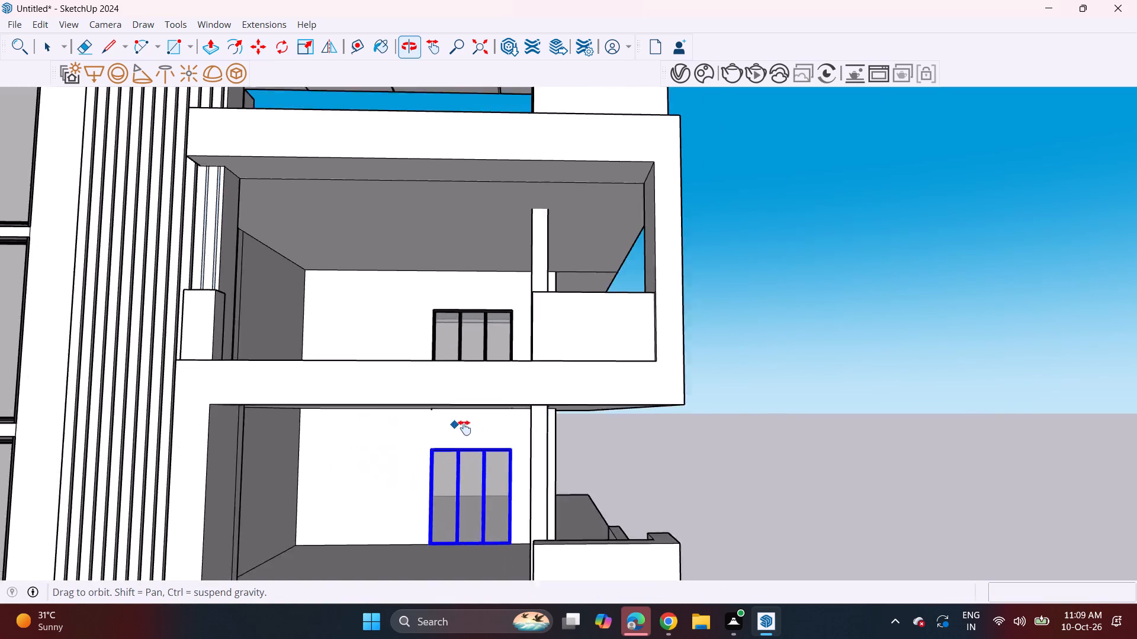
{"action": "middle_click_drag", "start_coordinate": [464, 428], "coordinate": [485, 437], "text": "shift"}
{"action": "scroll", "coordinate": [481, 404], "scroll_direction": "down", "scroll_amount": 3}
{"action": "middle_click_drag", "start_coordinate": [473, 411], "coordinate": [476, 419]}
{"action": "key", "text": "space"}
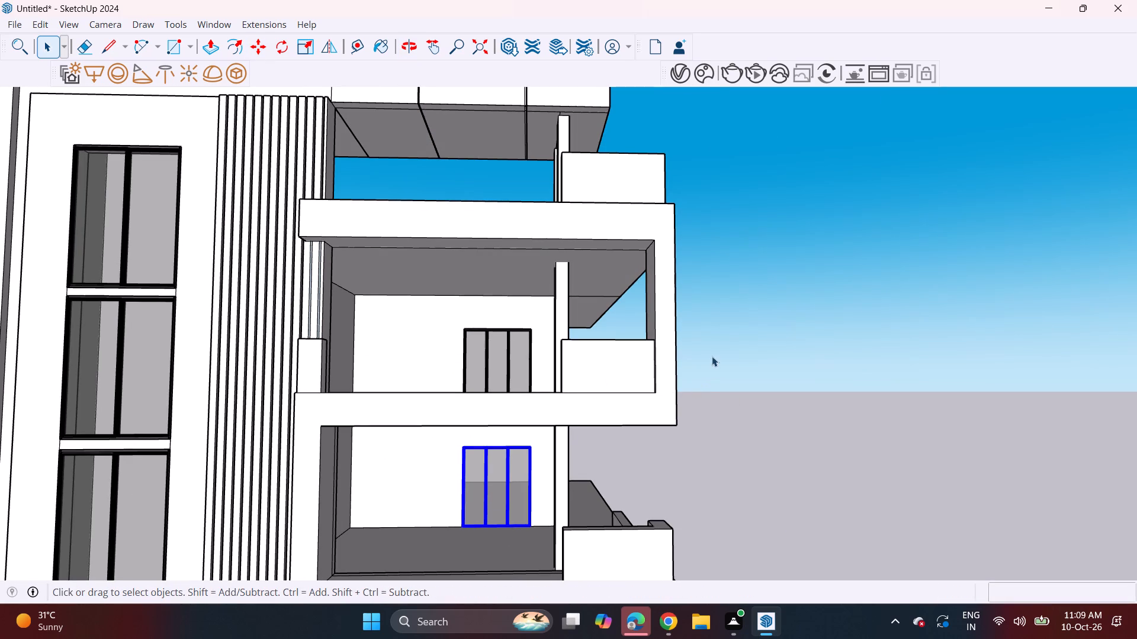
{"action": "left_click", "coordinate": [712, 356]}
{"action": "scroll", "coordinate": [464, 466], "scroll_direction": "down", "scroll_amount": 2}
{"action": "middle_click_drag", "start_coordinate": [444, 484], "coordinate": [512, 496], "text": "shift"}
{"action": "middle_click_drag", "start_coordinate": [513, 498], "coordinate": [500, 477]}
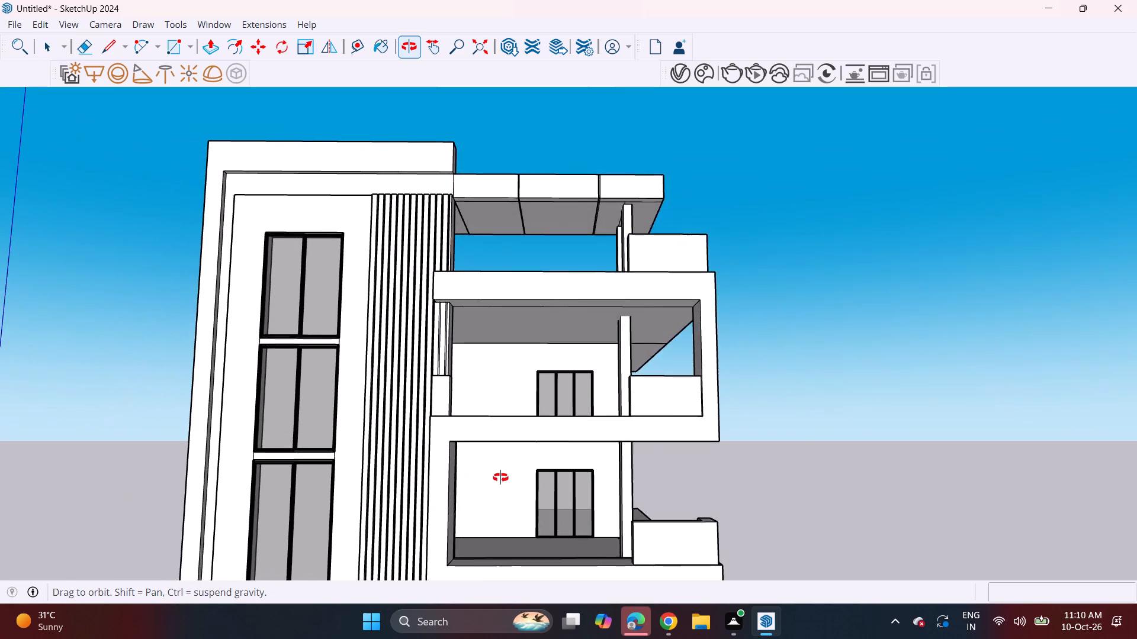
Examine the front facade from the upper balconies down to the ground-floor parking entrance.
{"action": "middle_click_drag", "start_coordinate": [500, 477], "coordinate": [478, 486]}
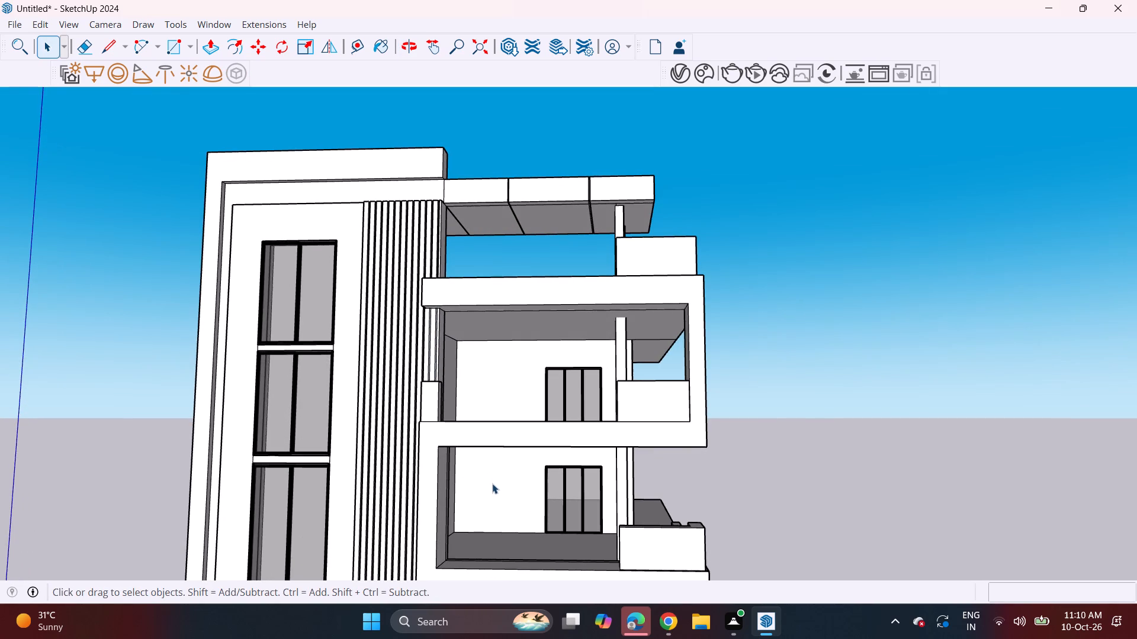
{"action": "middle_click_drag", "start_coordinate": [513, 528], "coordinate": [539, 489]}
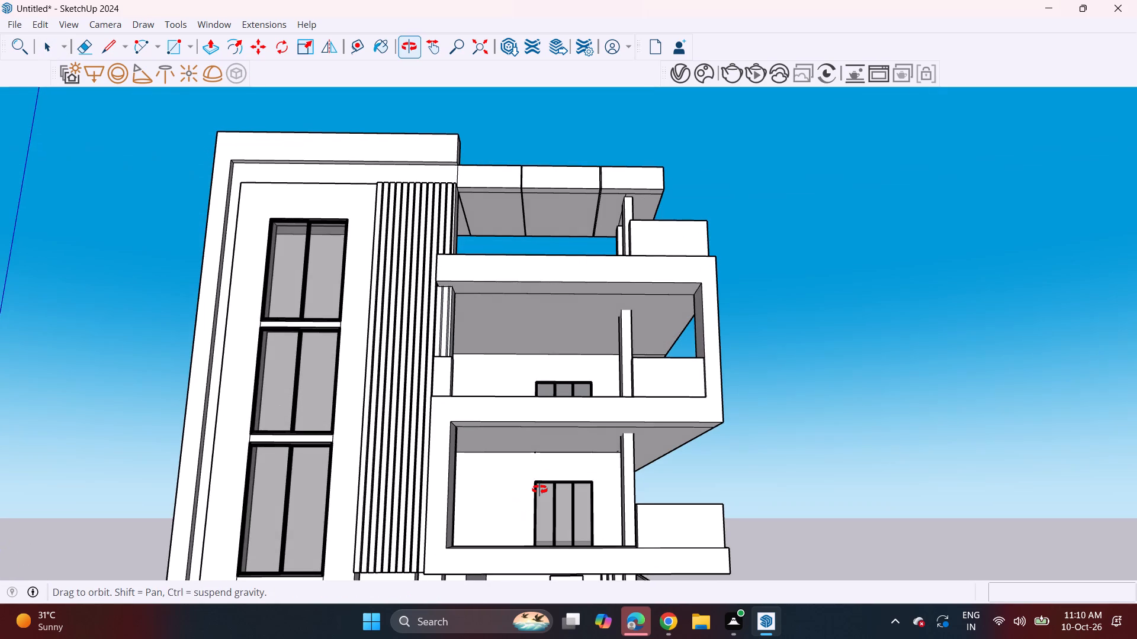
{"action": "middle_click_drag", "start_coordinate": [539, 489], "coordinate": [538, 488]}
{"action": "middle_click_drag", "start_coordinate": [533, 528], "coordinate": [553, 363], "text": "shift"}
{"action": "middle_click_drag", "start_coordinate": [552, 380], "coordinate": [558, 437]}
{"action": "middle_click_drag", "start_coordinate": [547, 452], "coordinate": [544, 433]}
{"action": "middle_click_drag", "start_coordinate": [544, 433], "coordinate": [574, 456], "text": "shift"}
{"action": "middle_click_drag", "start_coordinate": [574, 457], "coordinate": [555, 458]}
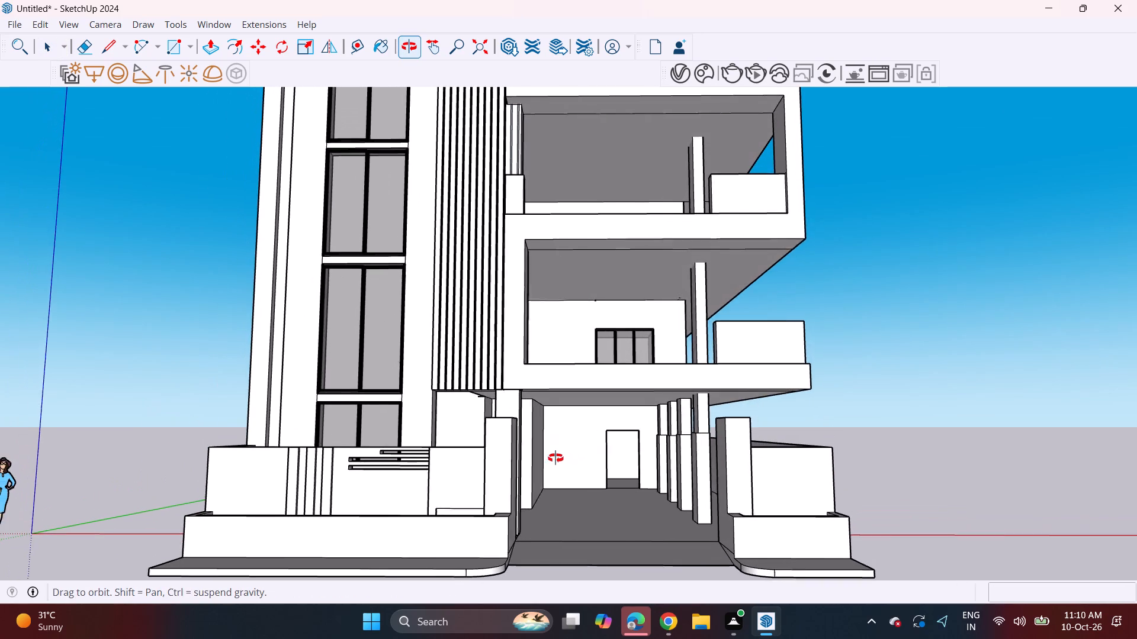
{"action": "middle_click_drag", "start_coordinate": [555, 458], "coordinate": [555, 457]}
{"action": "middle_click_drag", "start_coordinate": [562, 457], "coordinate": [605, 458], "text": "shift"}
Push/Pull the lower balcony's corner parapet block 58' 4 3/8" along the building's side to the rear end of the slab.
{"action": "middle_click_drag", "start_coordinate": [927, 393], "coordinate": [174, 472]}
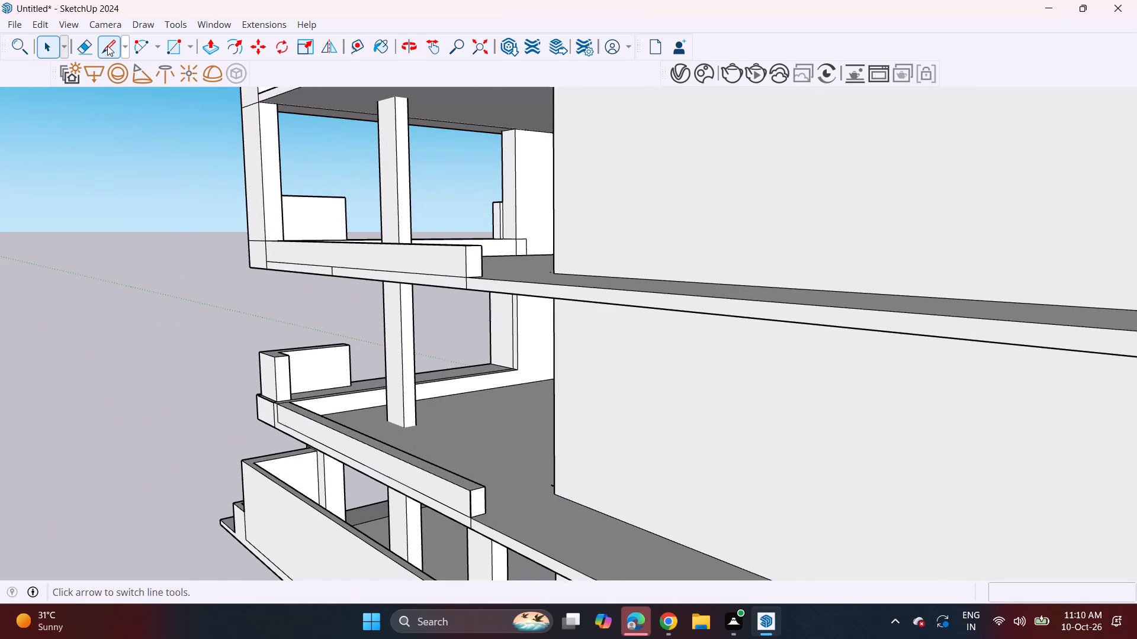
{"action": "left_click", "coordinate": [206, 45]}
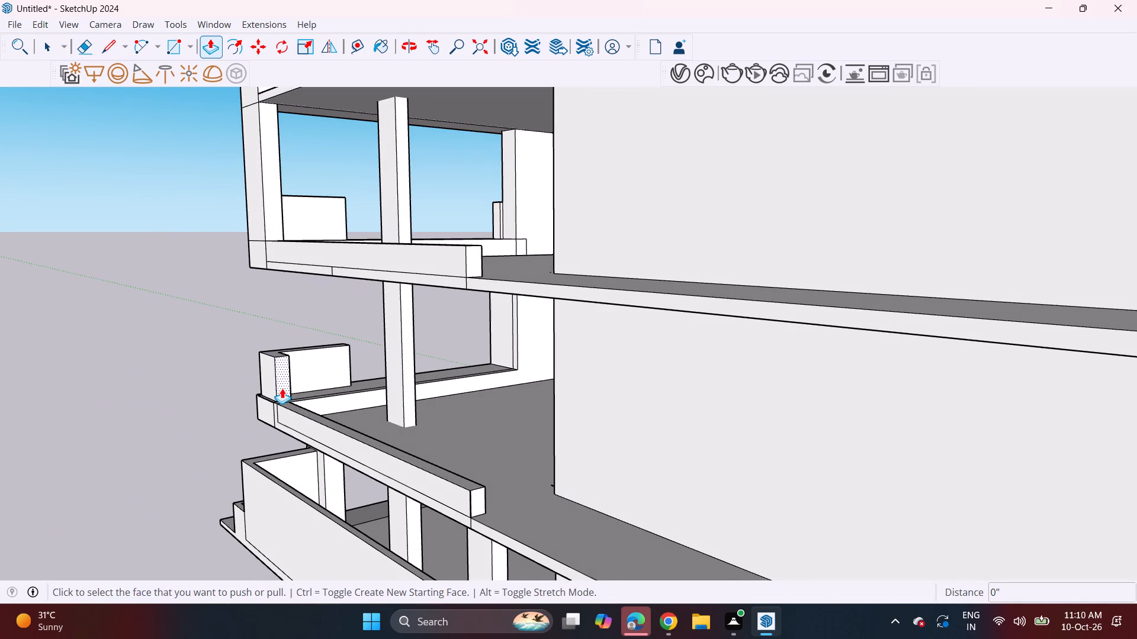
{"action": "left_click", "coordinate": [282, 388]}
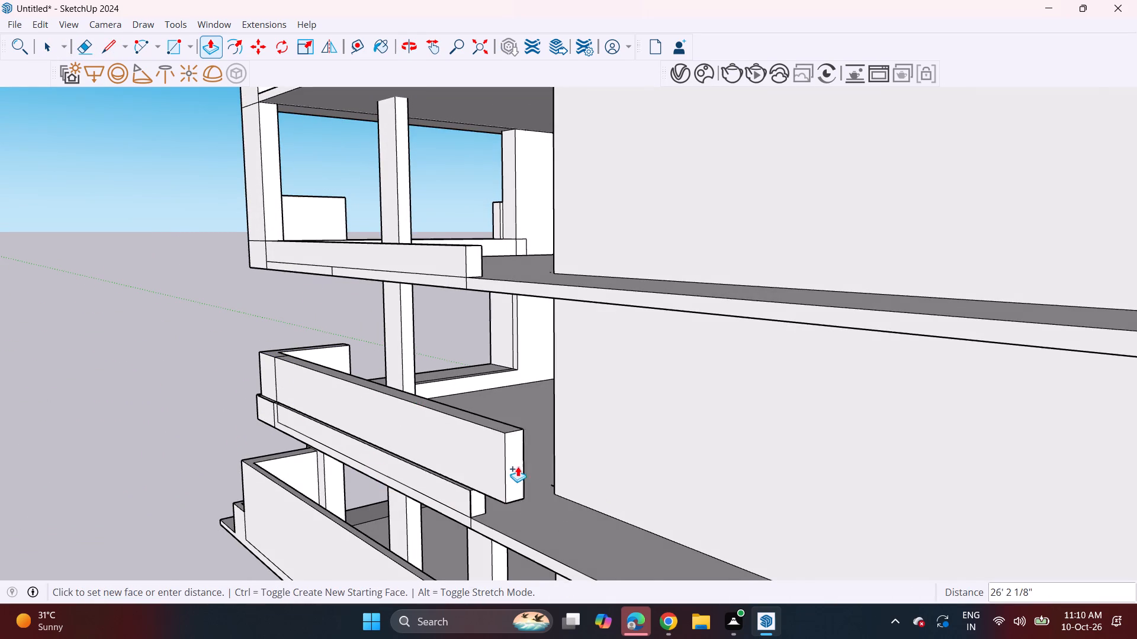
{"action": "scroll", "coordinate": [516, 466], "scroll_direction": "down", "scroll_amount": 4}
{"action": "middle_click_drag", "start_coordinate": [513, 471], "coordinate": [348, 292], "text": "shift"}
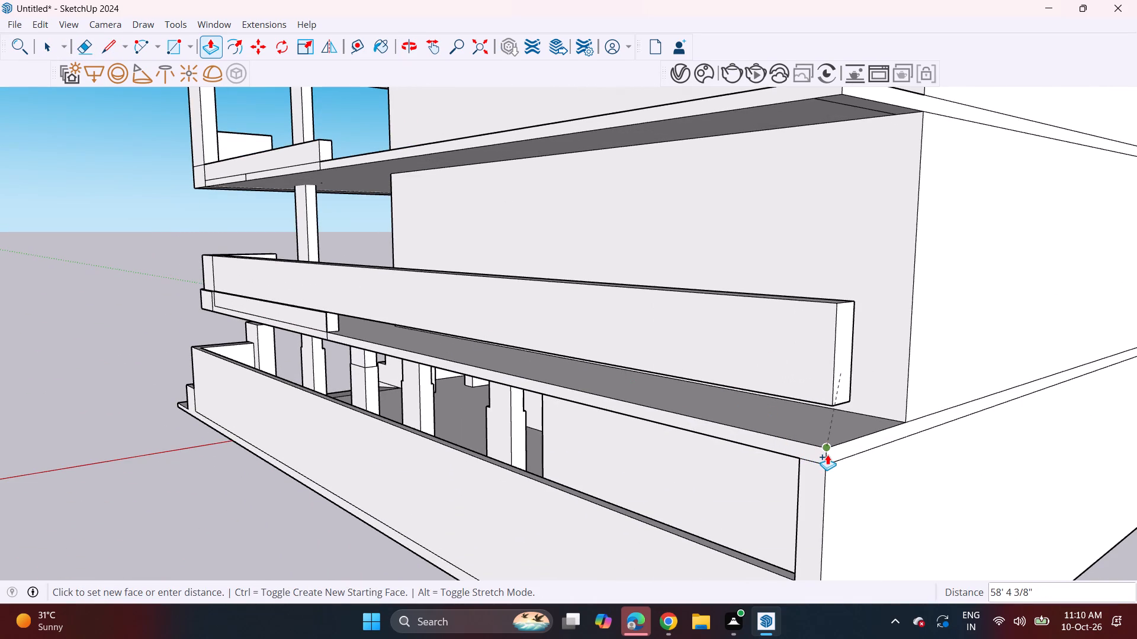
{"action": "left_click", "coordinate": [827, 454]}
Extend the low curb below that parapet along the slab edge, then push its end back about 23' 4 15/16" flush with the parapet.
{"action": "double_click", "coordinate": [332, 325]}
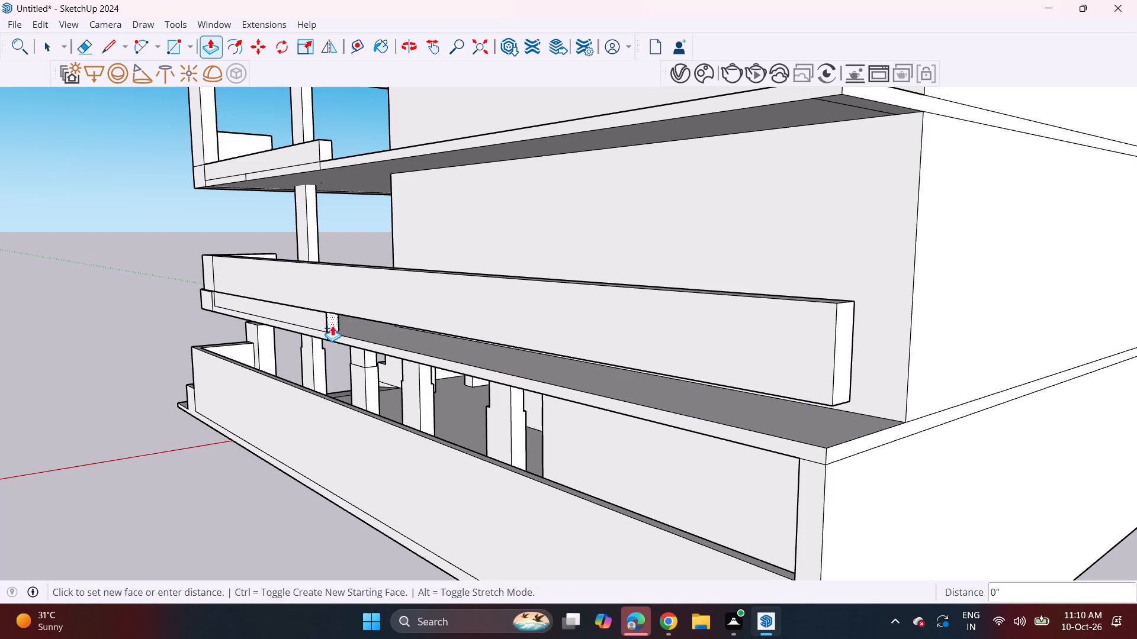
{"action": "middle_click_drag", "start_coordinate": [223, 311], "coordinate": [212, 295]}
{"action": "scroll", "coordinate": [222, 244], "scroll_direction": "down", "scroll_amount": 5}
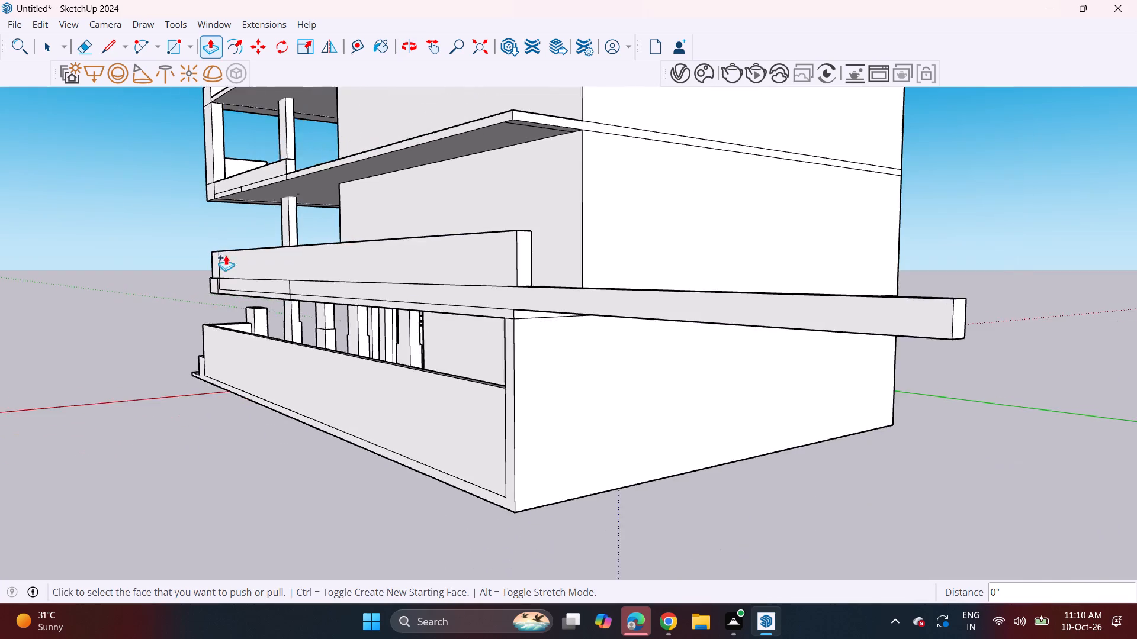
{"action": "scroll", "coordinate": [226, 255], "scroll_direction": "down", "scroll_amount": 1}
{"action": "left_click", "coordinate": [664, 299]}
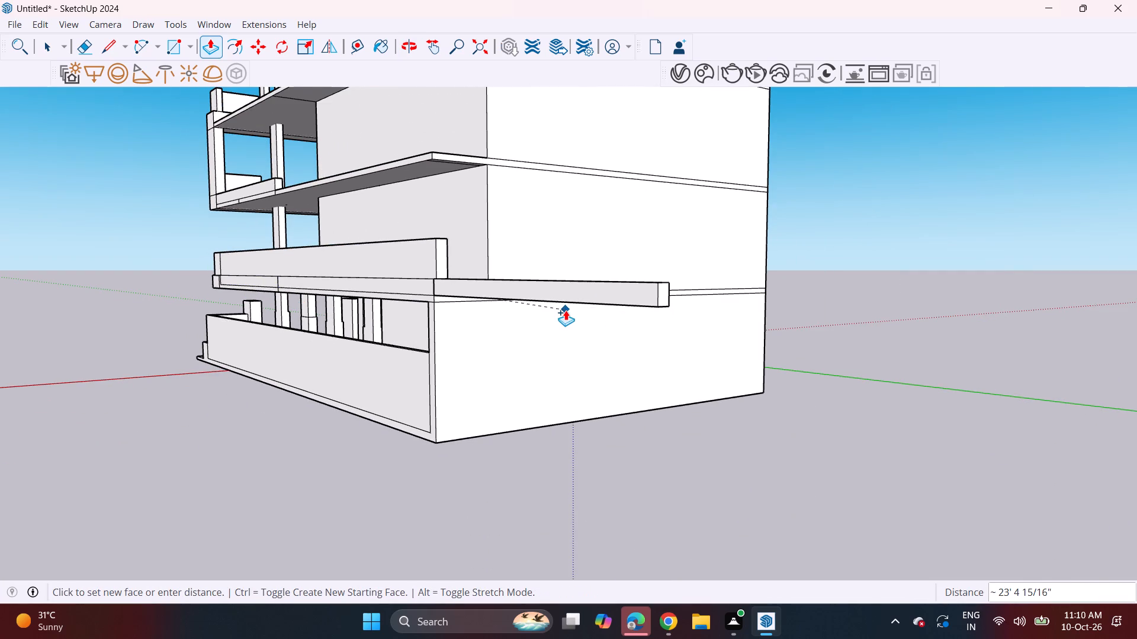
{"action": "left_click", "coordinate": [439, 264]}
Push/Pull the end of the upper balcony's low side curb about 34' 11 7/16" to the rear corner of its slab.
{"action": "middle_click_drag", "start_coordinate": [141, 310], "coordinate": [828, 318]}
{"action": "middle_click_drag", "start_coordinate": [831, 216], "coordinate": [732, 258], "text": "shift"}
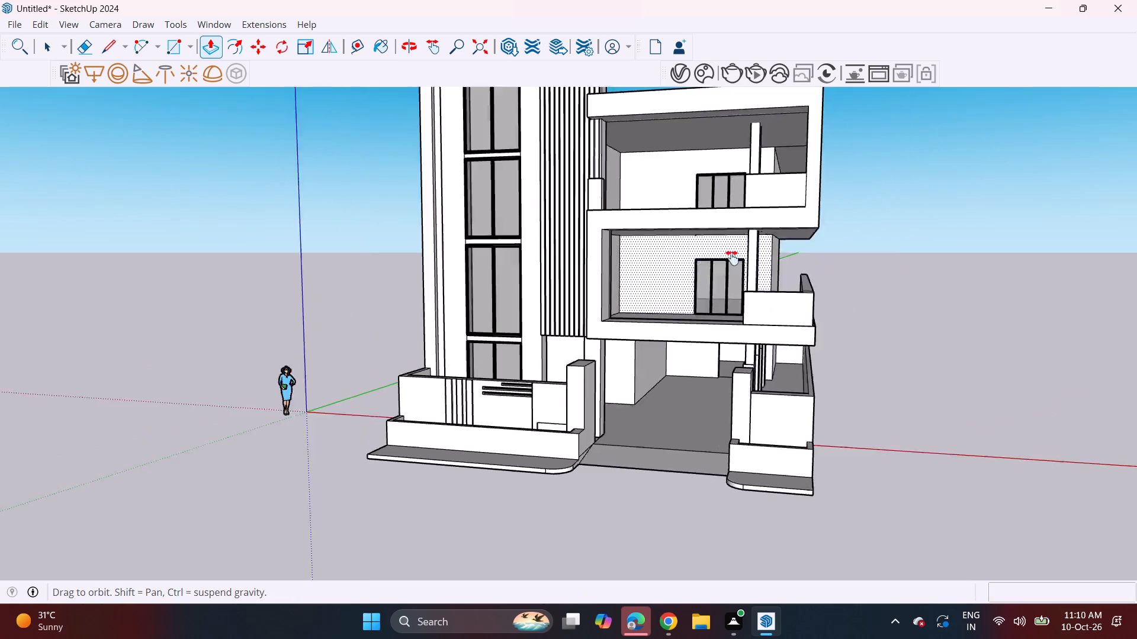
{"action": "middle_click_drag", "start_coordinate": [732, 258], "coordinate": [556, 321], "text": "shift"}
{"action": "middle_click_drag", "start_coordinate": [571, 291], "coordinate": [41, 433]}
{"action": "middle_click_drag", "start_coordinate": [779, 270], "coordinate": [569, 230]}
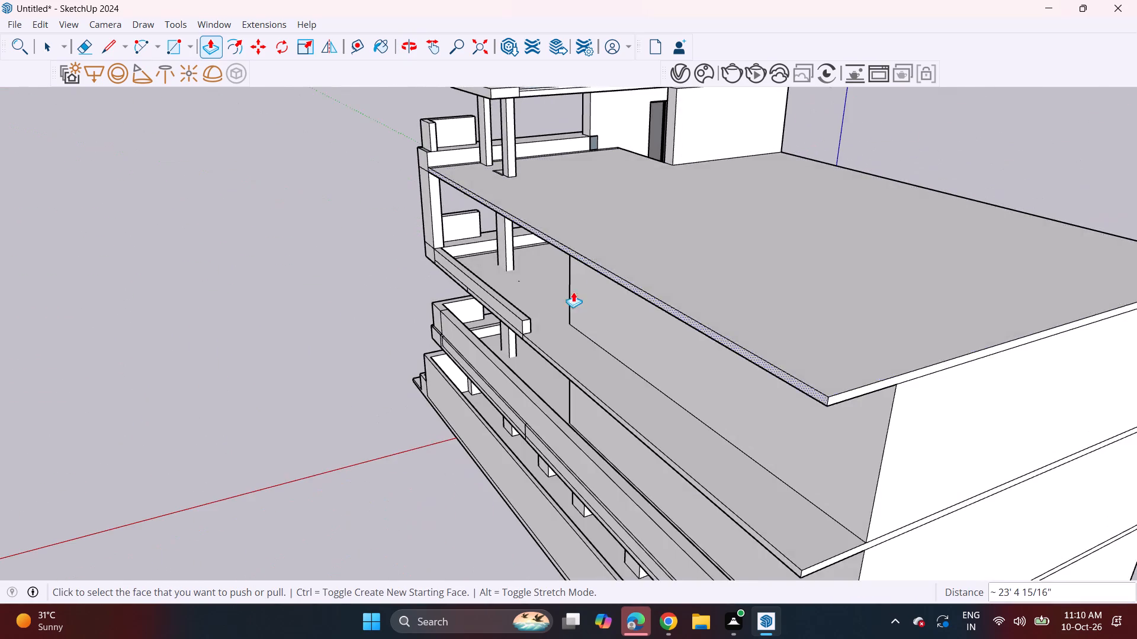
{"action": "scroll", "coordinate": [555, 314], "scroll_direction": "up", "scroll_amount": 3}
{"action": "left_click", "coordinate": [515, 333]}
{"action": "scroll", "coordinate": [661, 411], "scroll_direction": "down", "scroll_amount": 3}
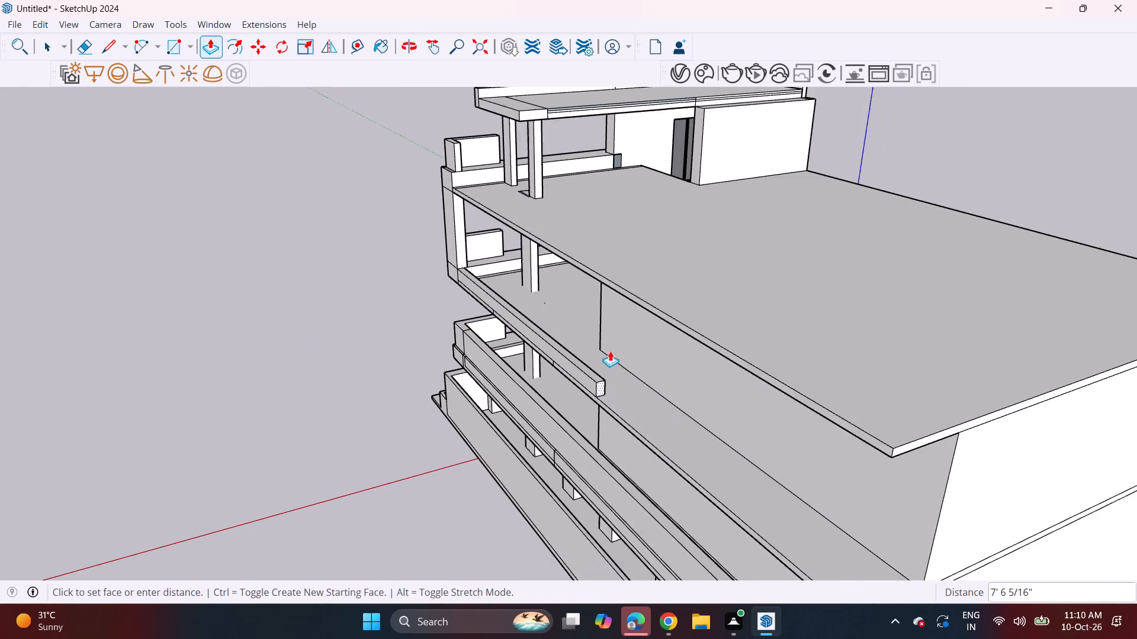
{"action": "scroll", "coordinate": [610, 351], "scroll_direction": "down", "scroll_amount": 4}
{"action": "left_click", "coordinate": [782, 526]}
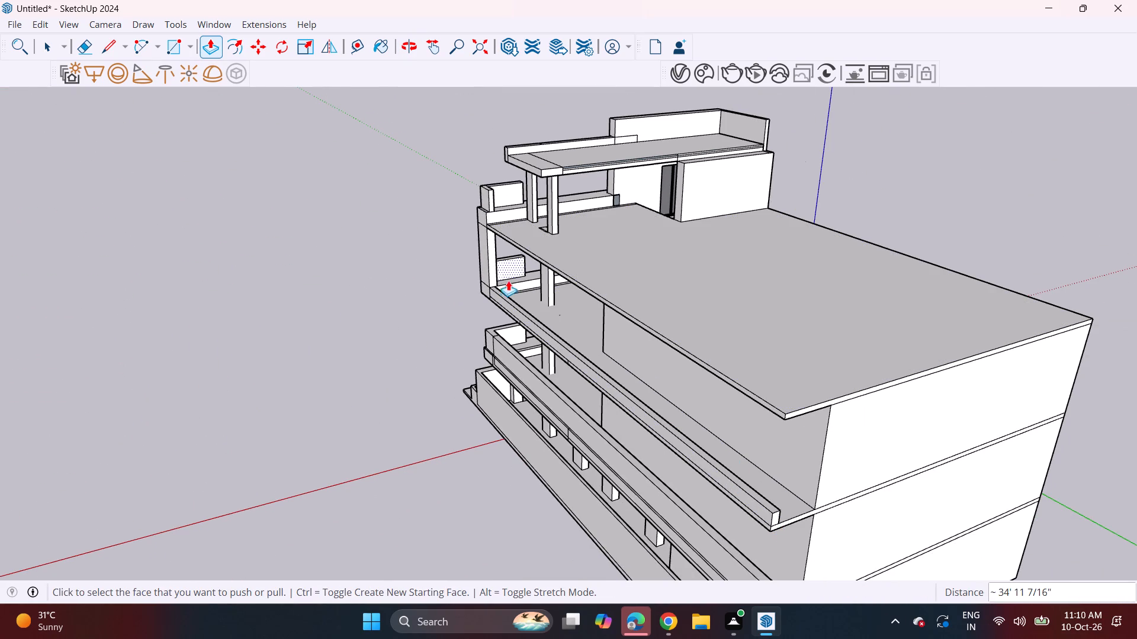
Split the upper balcony's corner column with a horizontal line at parapet height and extend its lower face along the side as a parapet.
{"action": "scroll", "coordinate": [509, 273], "scroll_direction": "up", "scroll_amount": 14}
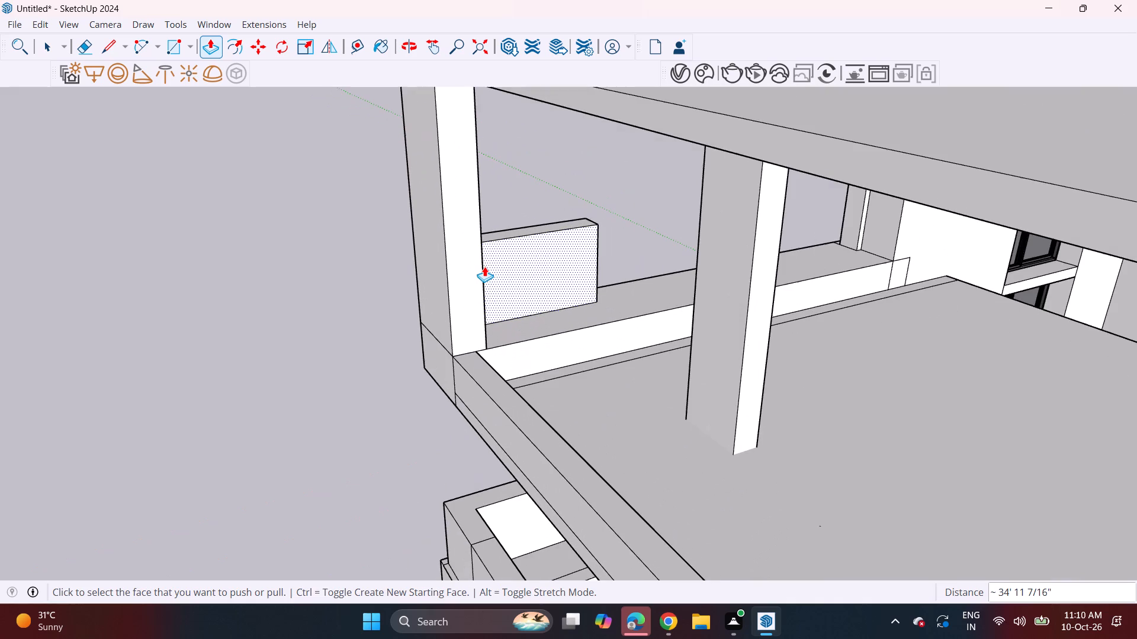
{"action": "left_click", "coordinate": [113, 43]}
{"action": "left_click", "coordinate": [483, 243]}
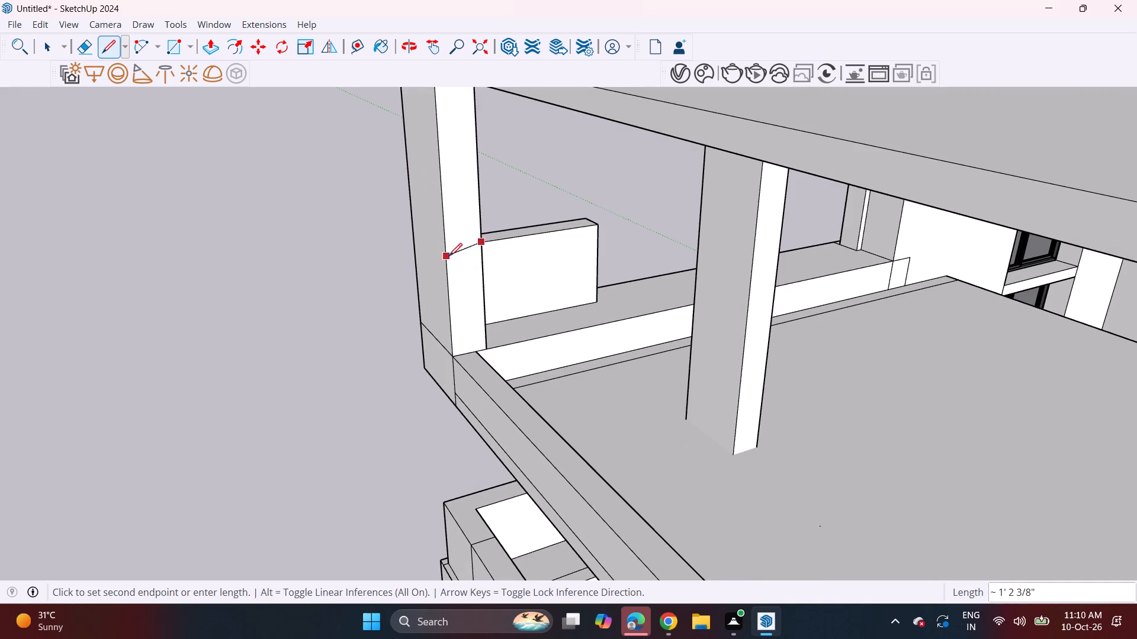
{"action": "left_click", "coordinate": [448, 256]}
{"action": "key", "text": "ctrl+z"}
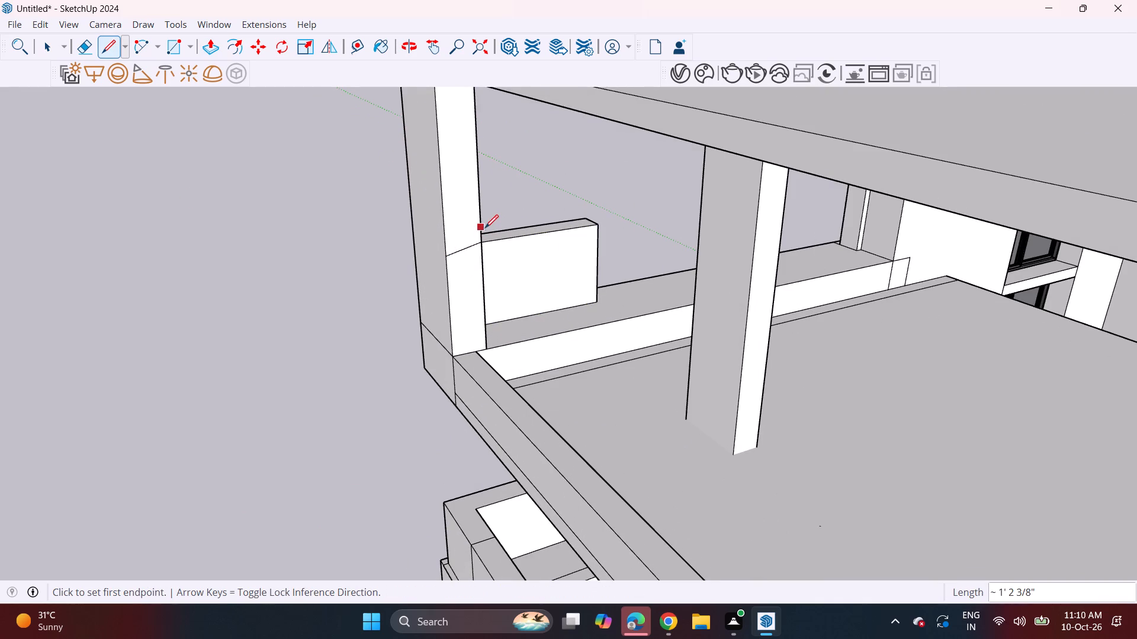
{"action": "left_click", "coordinate": [481, 244]}
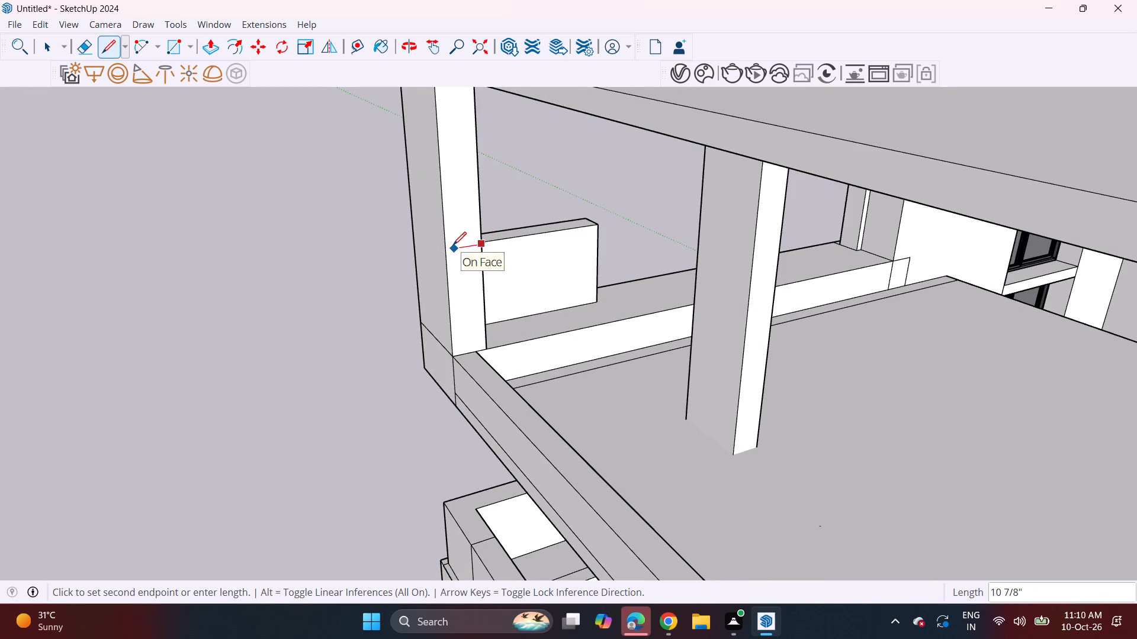
{"action": "left_click", "coordinate": [449, 247]}
{"action": "left_click", "coordinate": [209, 46]}
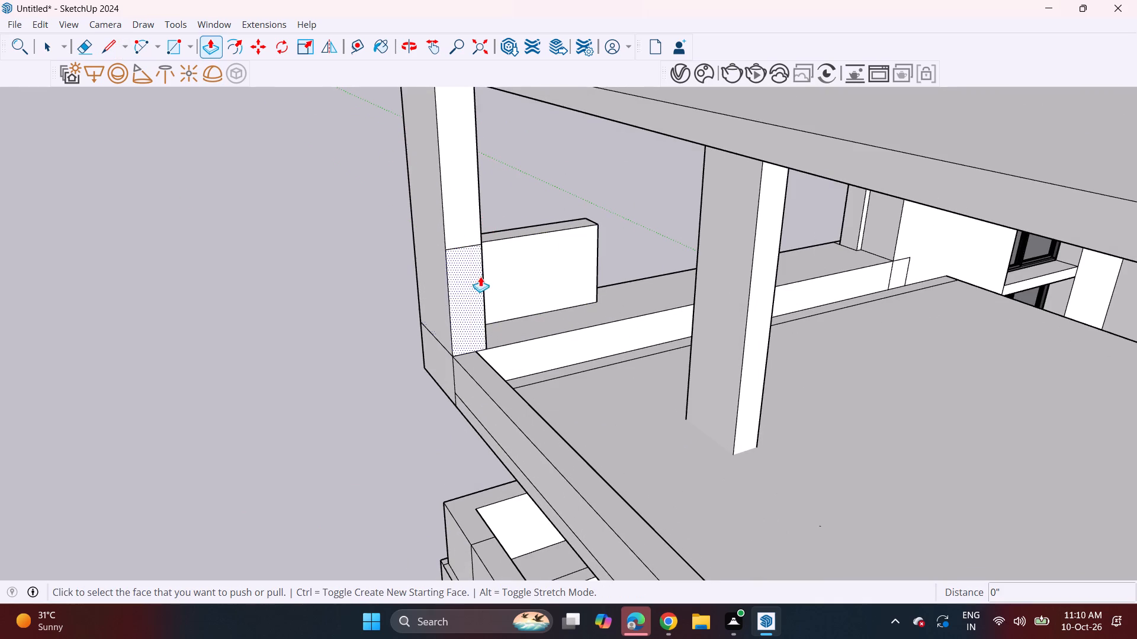
{"action": "double_click", "coordinate": [480, 292]}
Push the inner side face of the projecting wall in the ground-floor parking back about 2' 3 1/8" to thin the wall.
{"action": "scroll", "coordinate": [416, 280], "scroll_direction": "down", "scroll_amount": 2}
{"action": "middle_click_drag", "start_coordinate": [314, 292], "coordinate": [569, 279]}
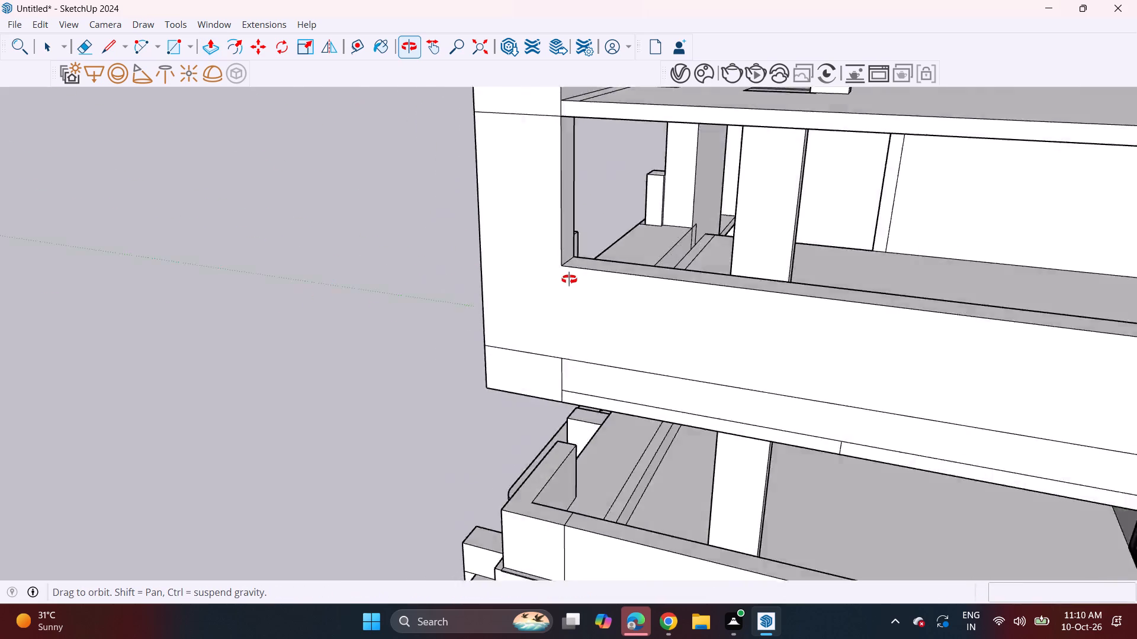
{"action": "middle_click_drag", "start_coordinate": [569, 279], "coordinate": [1091, 208]}
{"action": "middle_click_drag", "start_coordinate": [593, 300], "coordinate": [641, 263]}
{"action": "scroll", "coordinate": [611, 306], "scroll_direction": "down", "scroll_amount": 4}
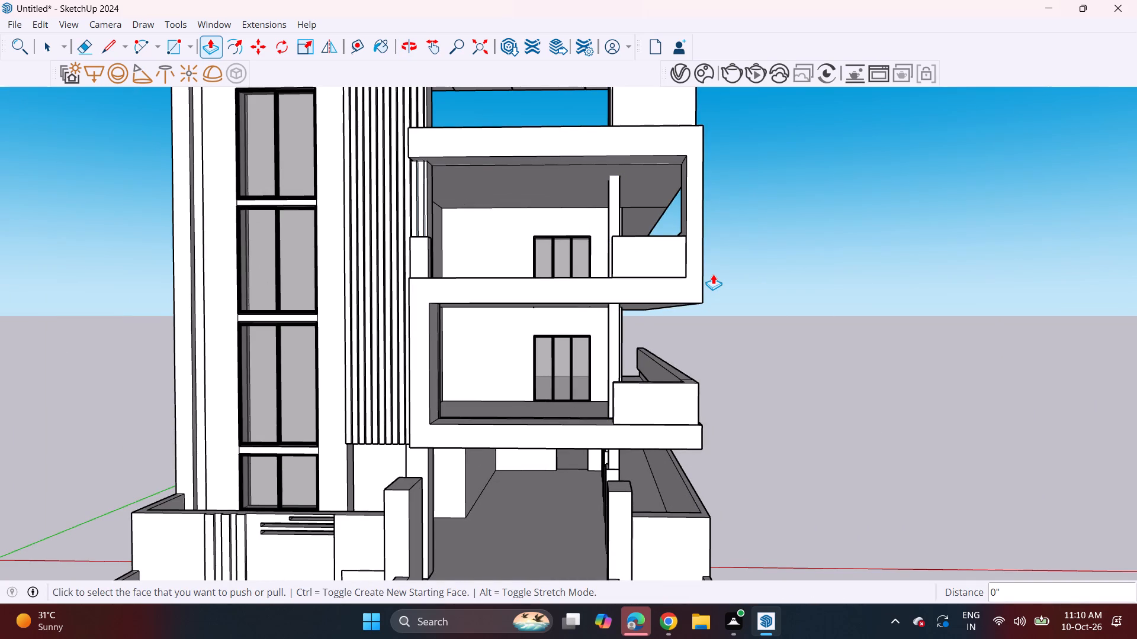
{"action": "middle_click_drag", "start_coordinate": [418, 495], "coordinate": [434, 433]}
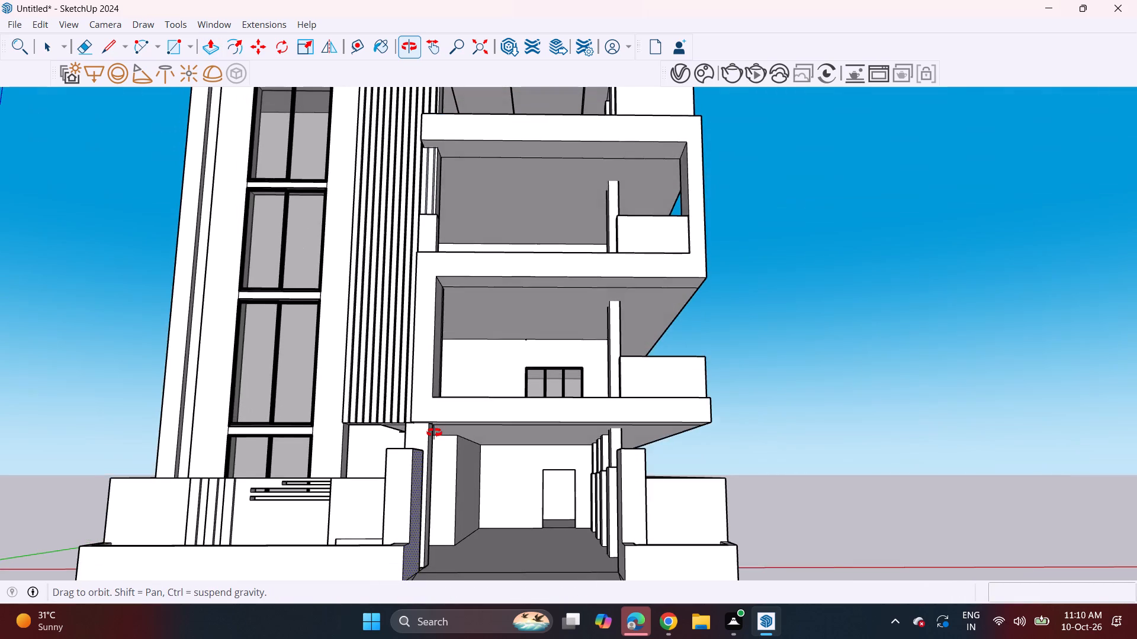
{"action": "middle_click_drag", "start_coordinate": [434, 433], "coordinate": [428, 464]}
{"action": "left_click", "coordinate": [471, 504]}
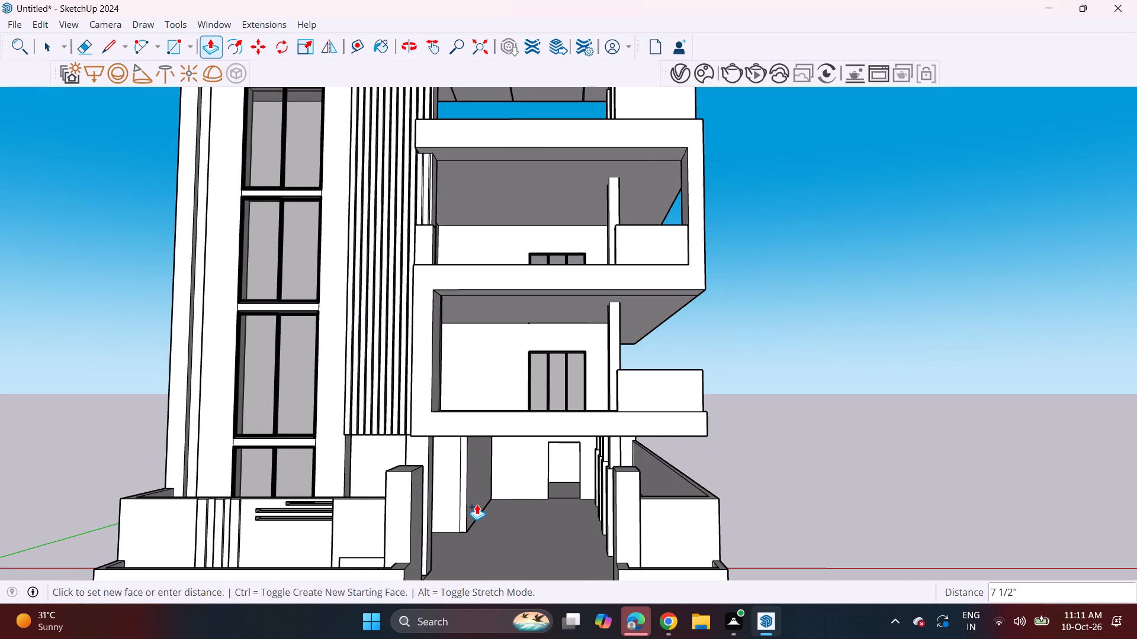
{"action": "key", "text": "Escape"}
{"action": "middle_click_drag", "start_coordinate": [491, 508], "coordinate": [434, 489]}
{"action": "scroll", "coordinate": [464, 510], "scroll_direction": "up", "scroll_amount": 6}
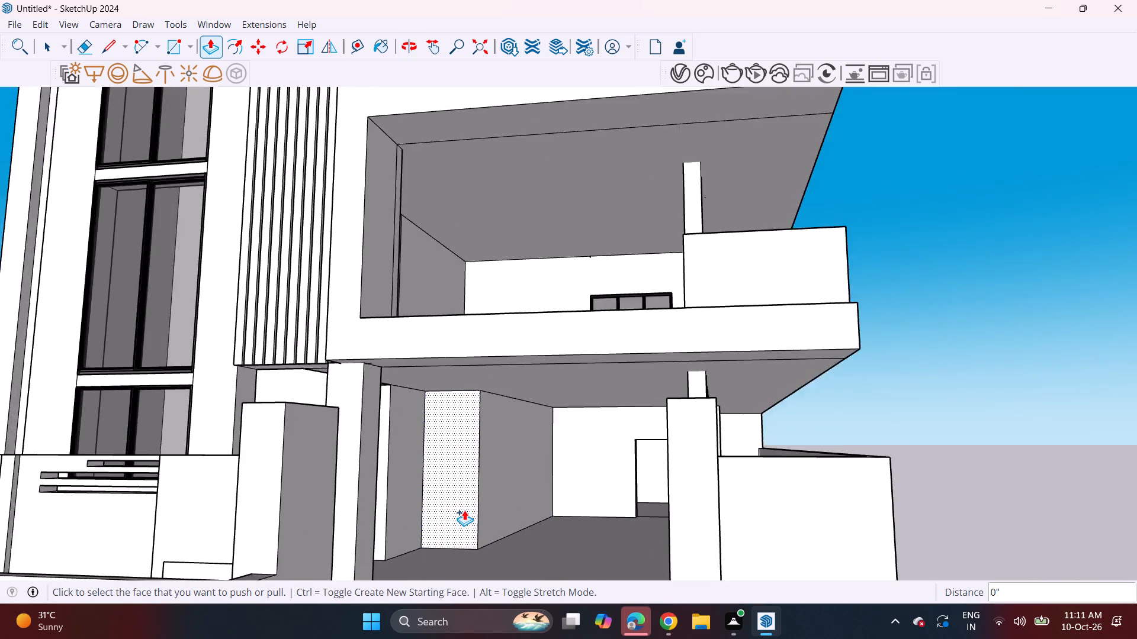
{"action": "scroll", "coordinate": [464, 510], "scroll_direction": "up", "scroll_amount": 2}
{"action": "left_click", "coordinate": [495, 511]}
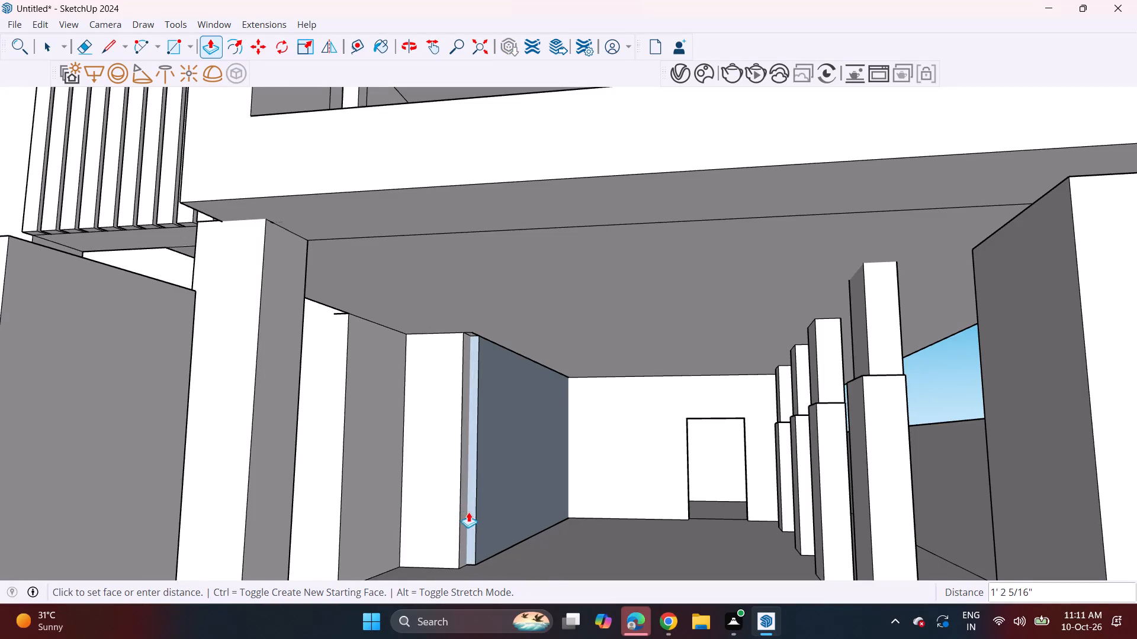
{"action": "left_click", "coordinate": [430, 518]}
{"action": "left_click", "coordinate": [497, 508]}
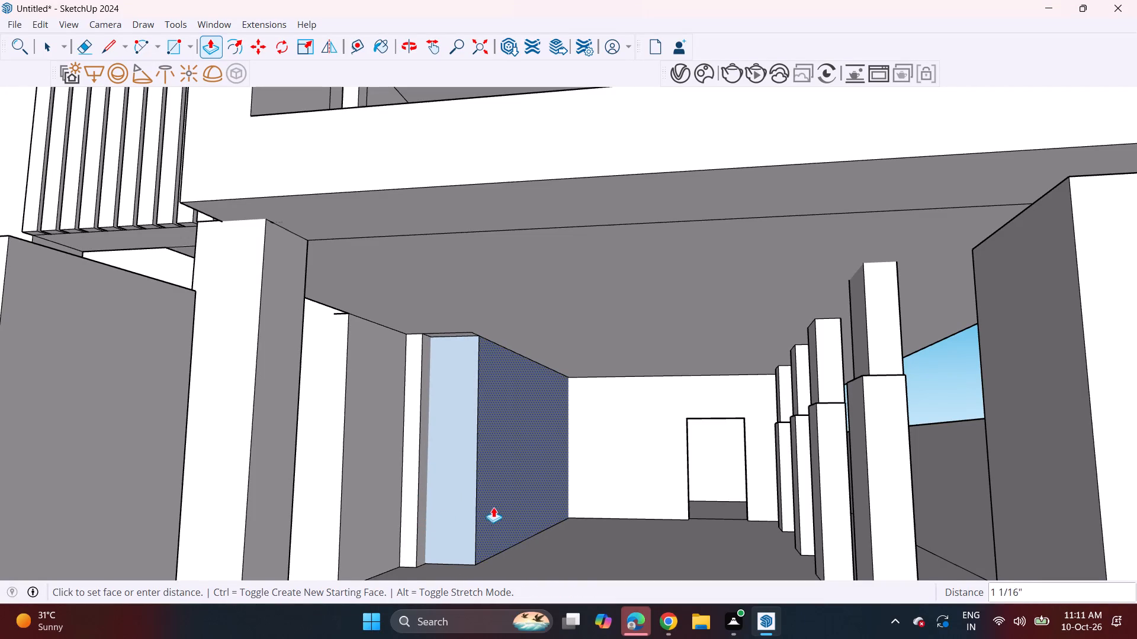
{"action": "left_click", "coordinate": [442, 514]}
Examine the whole front facade of the building.
{"action": "scroll", "coordinate": [467, 514], "scroll_direction": "down", "scroll_amount": 3}
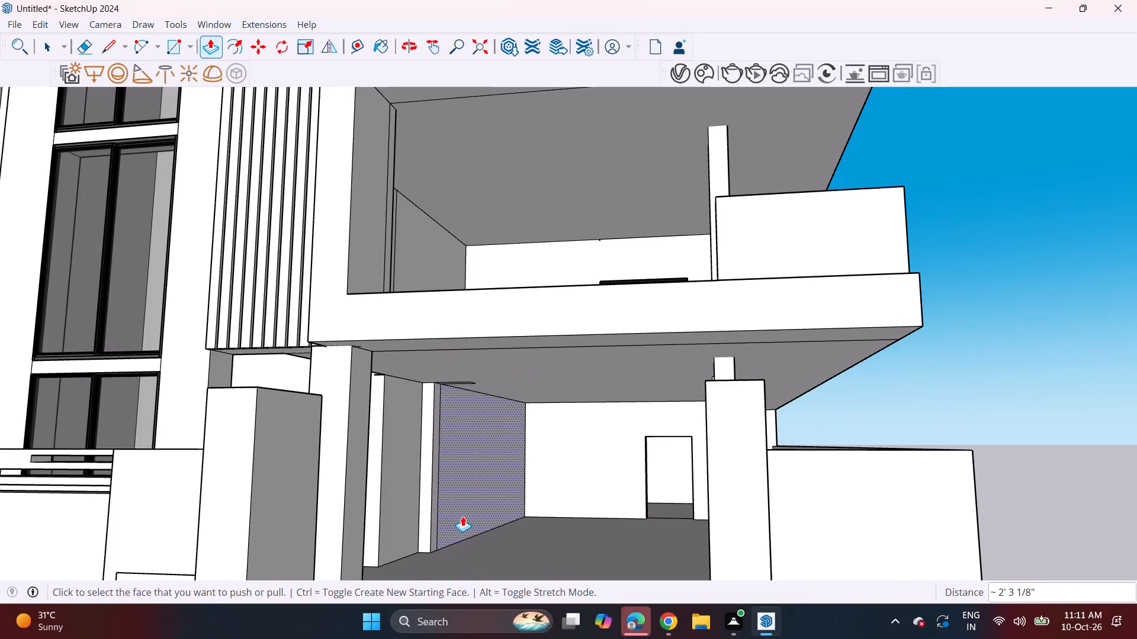
{"action": "middle_click_drag", "start_coordinate": [462, 516], "coordinate": [500, 511]}
{"action": "scroll", "coordinate": [499, 510], "scroll_direction": "down", "scroll_amount": 4}
{"action": "middle_click_drag", "start_coordinate": [476, 517], "coordinate": [504, 515]}
{"action": "scroll", "coordinate": [504, 515], "scroll_direction": "down", "scroll_amount": 3}
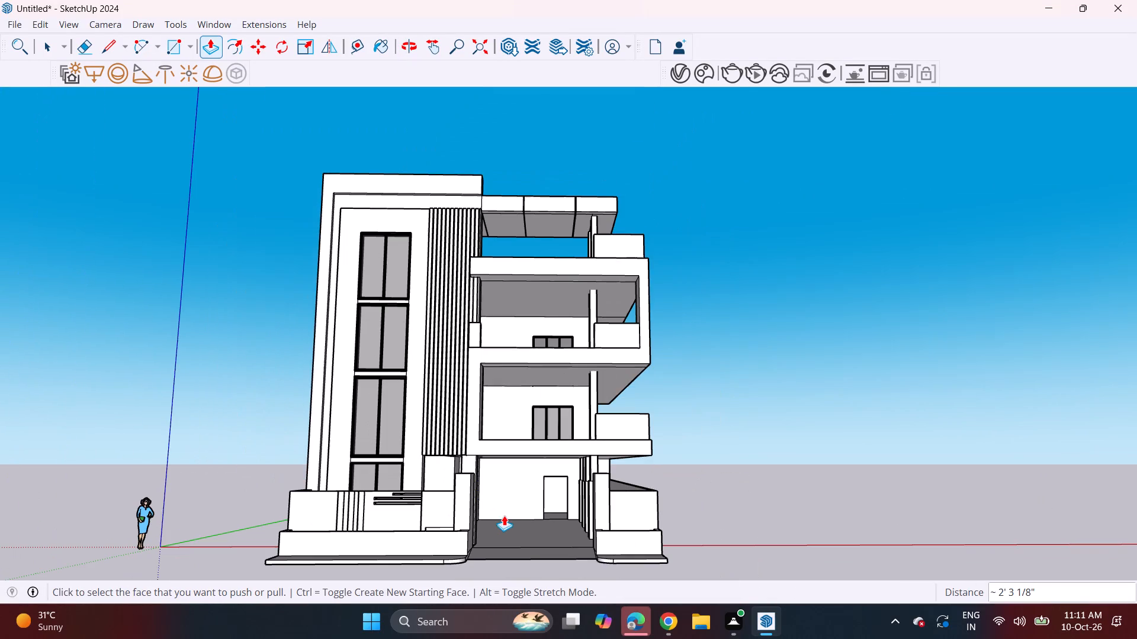
{"action": "middle_click_drag", "start_coordinate": [499, 524], "coordinate": [510, 524]}
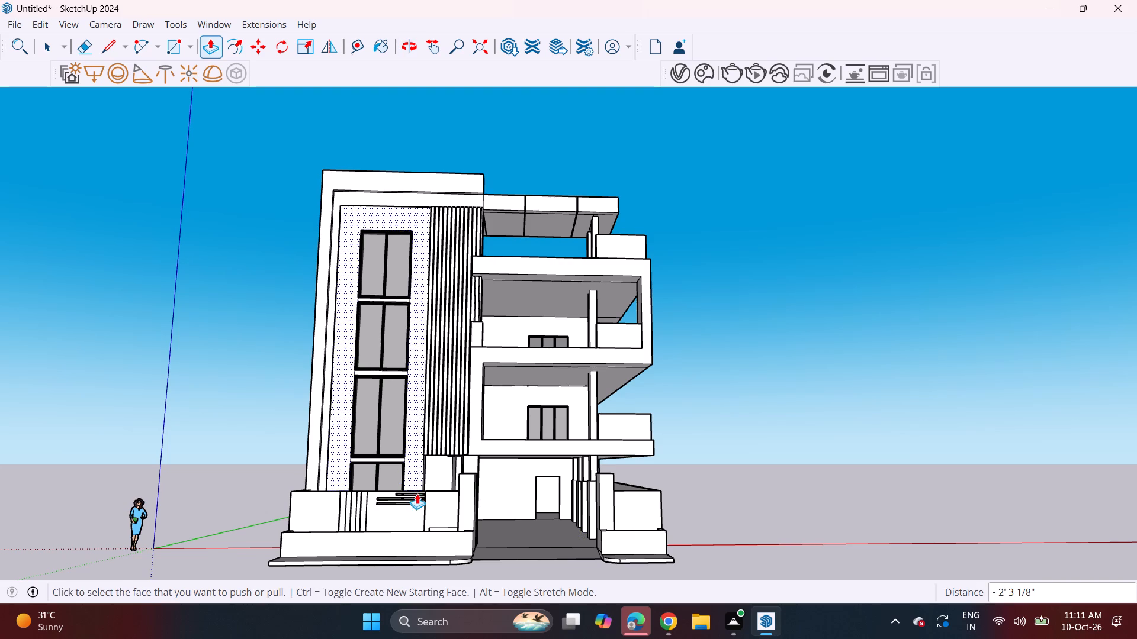
{"action": "middle_click_drag", "start_coordinate": [448, 457], "coordinate": [439, 476]}
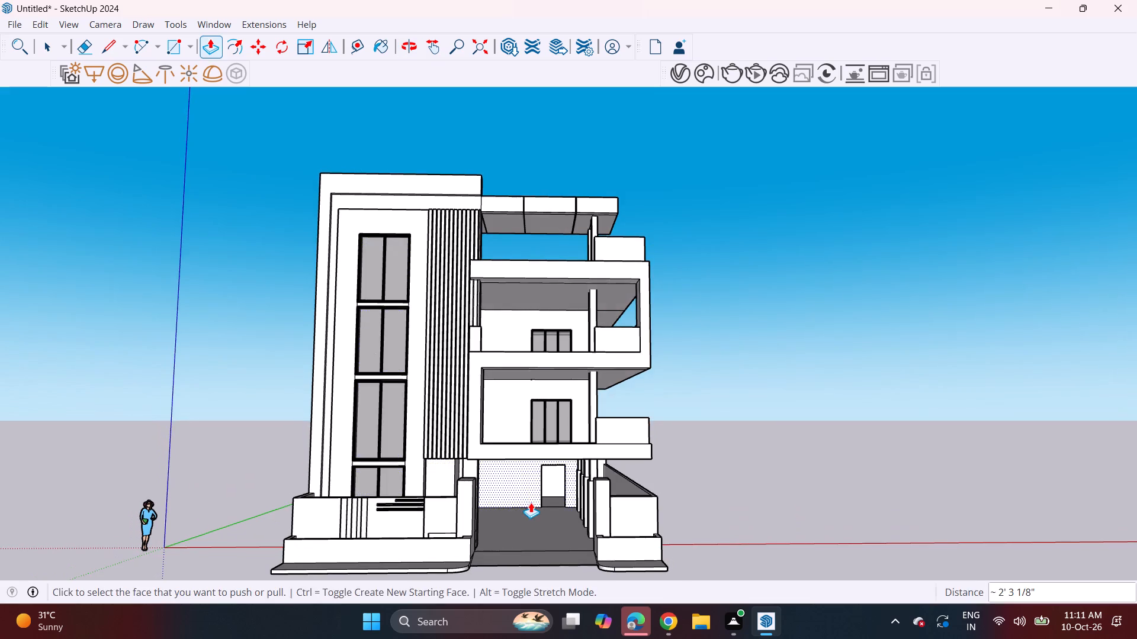
Draw a vertical line from ceiling to floor on the parking area's rear wall, between the side wall and the door opening.
{"action": "middle_click_drag", "start_coordinate": [531, 502], "coordinate": [506, 504]}
{"action": "scroll", "coordinate": [503, 504], "scroll_direction": "up", "scroll_amount": 8}
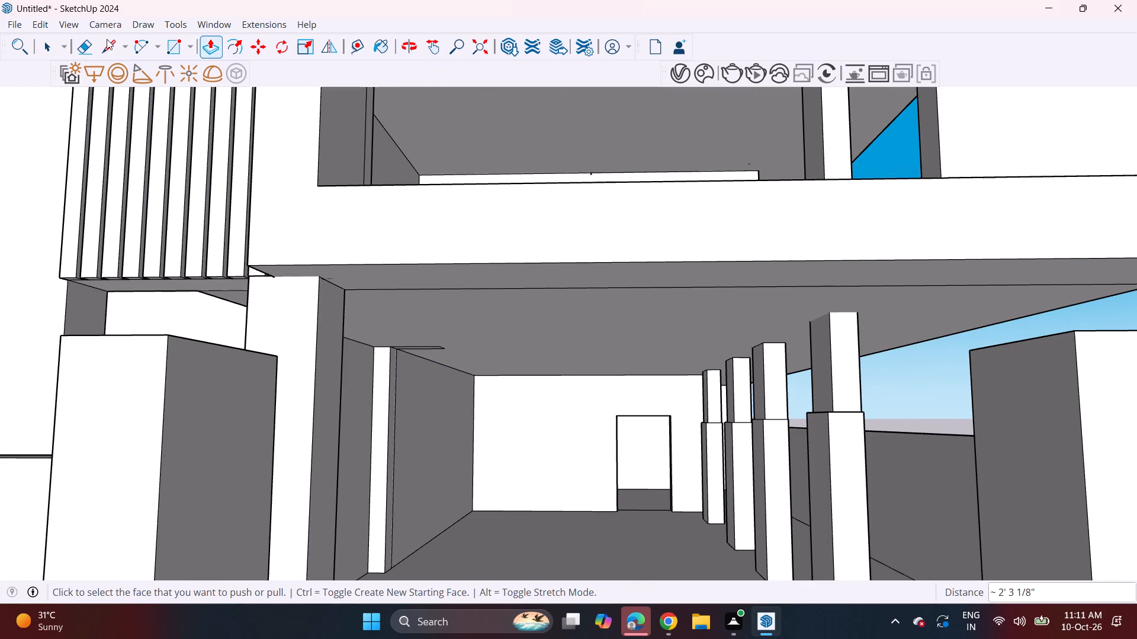
{"action": "left_click_drag", "start_coordinate": [107, 45], "coordinate": [113, 53]}
{"action": "left_click", "coordinate": [559, 376]}
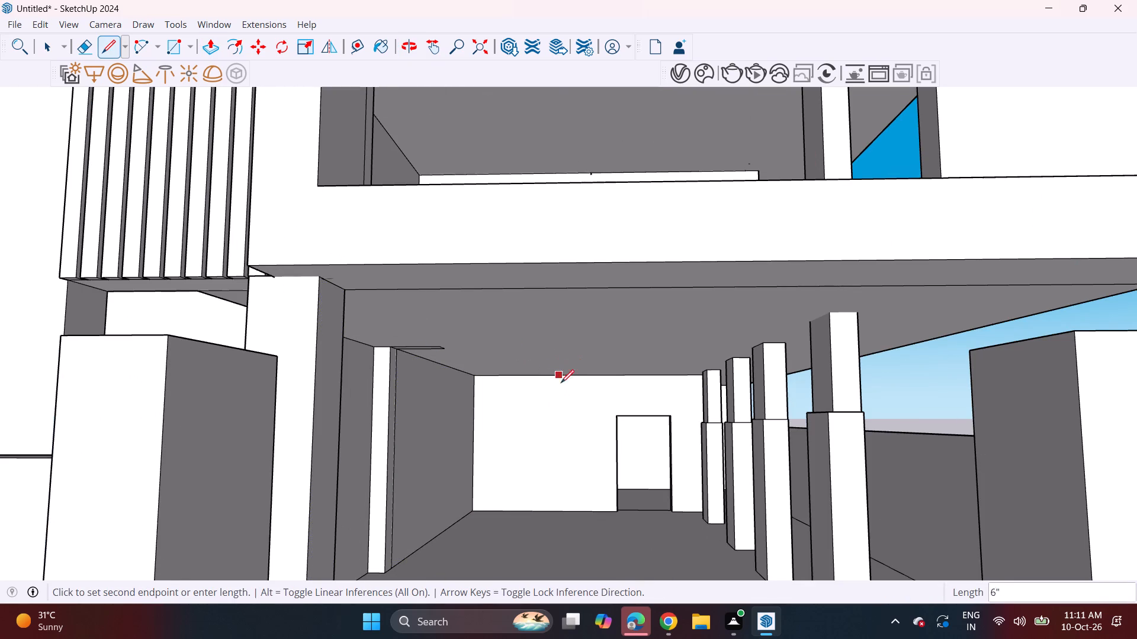
{"action": "left_click", "coordinate": [561, 505]}
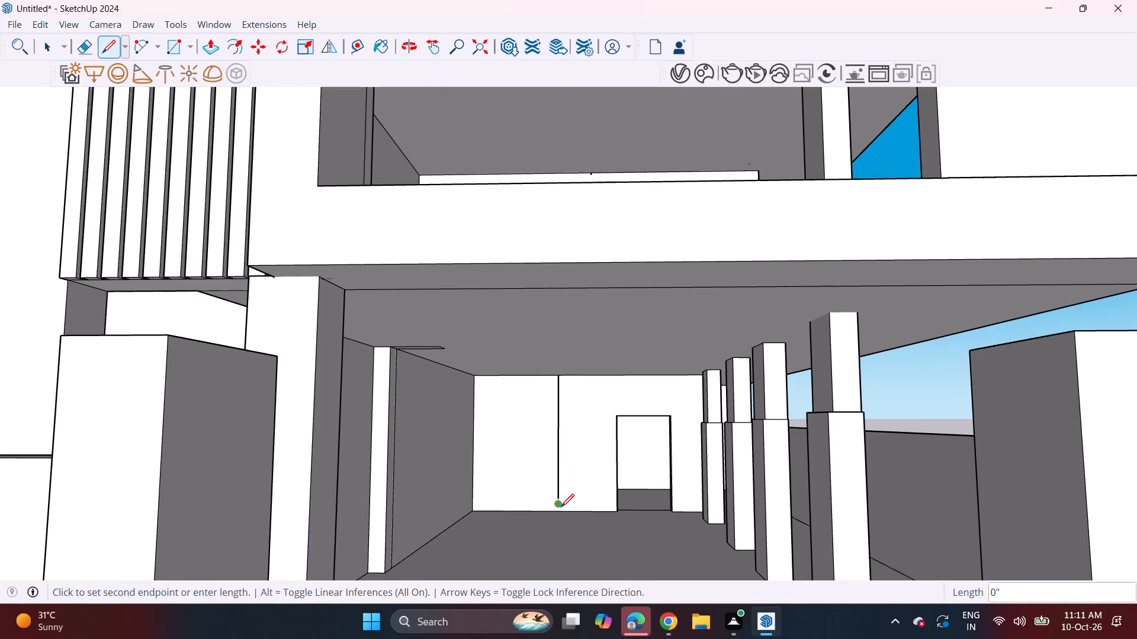
{"action": "left_click", "coordinate": [558, 501]}
{"action": "left_click", "coordinate": [558, 515]}
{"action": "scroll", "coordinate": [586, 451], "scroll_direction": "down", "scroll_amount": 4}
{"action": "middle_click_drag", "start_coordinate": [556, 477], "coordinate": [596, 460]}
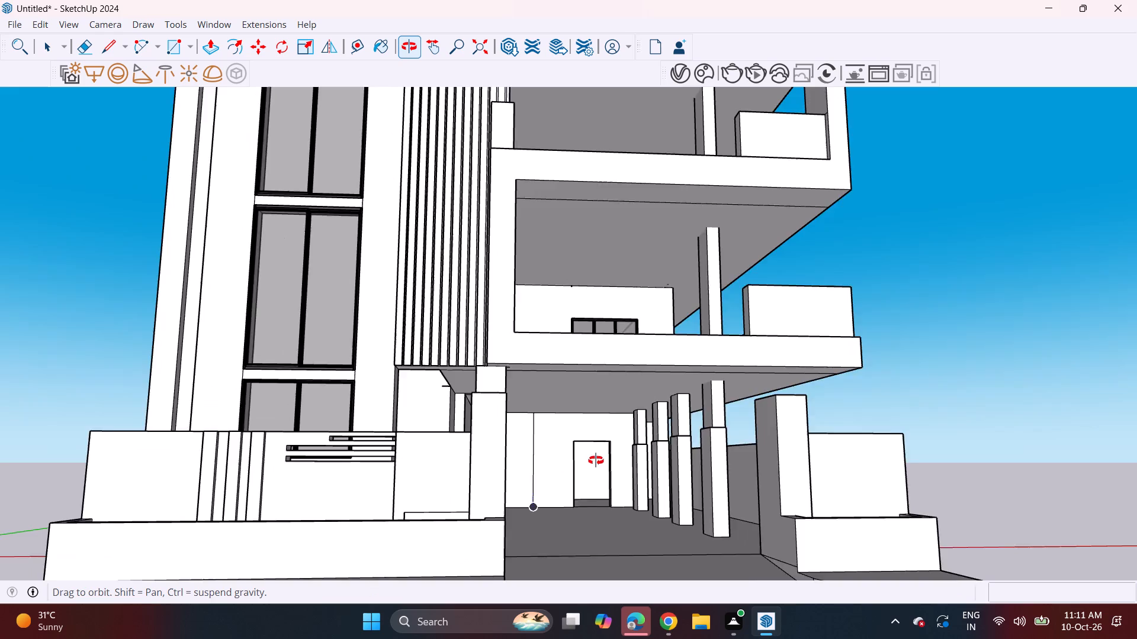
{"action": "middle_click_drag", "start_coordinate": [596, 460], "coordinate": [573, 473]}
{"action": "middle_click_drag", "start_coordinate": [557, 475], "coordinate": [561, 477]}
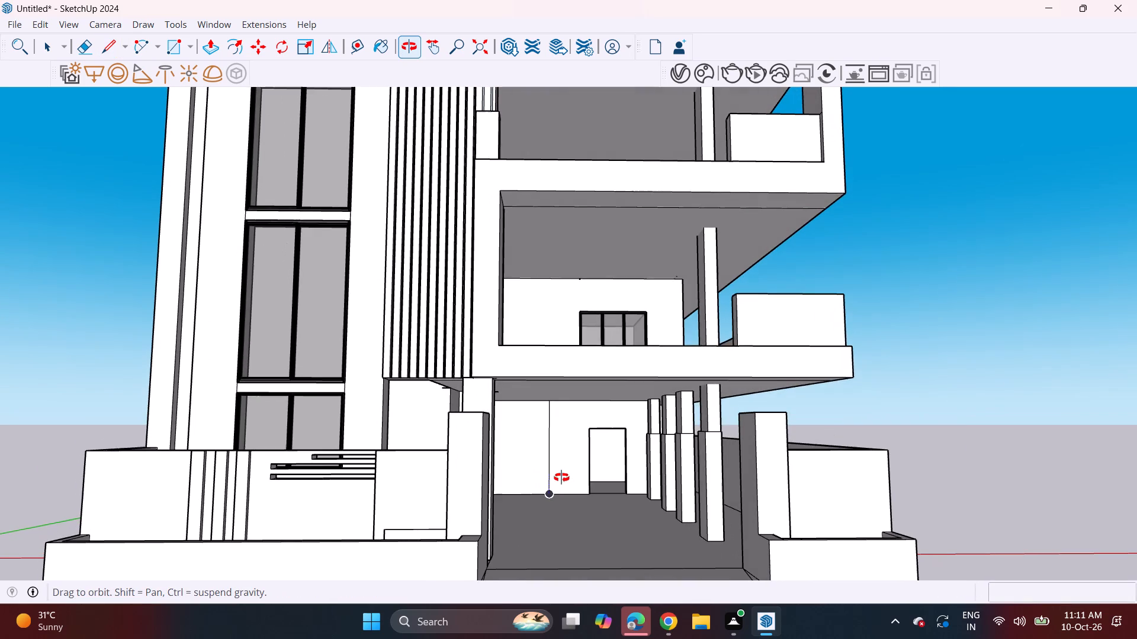
Undo the vertical line on the parking's rear wall and redraw it 10' high from floor to ceiling, closer to the door opening.
{"action": "middle_click_drag", "start_coordinate": [561, 477], "coordinate": [544, 485]}
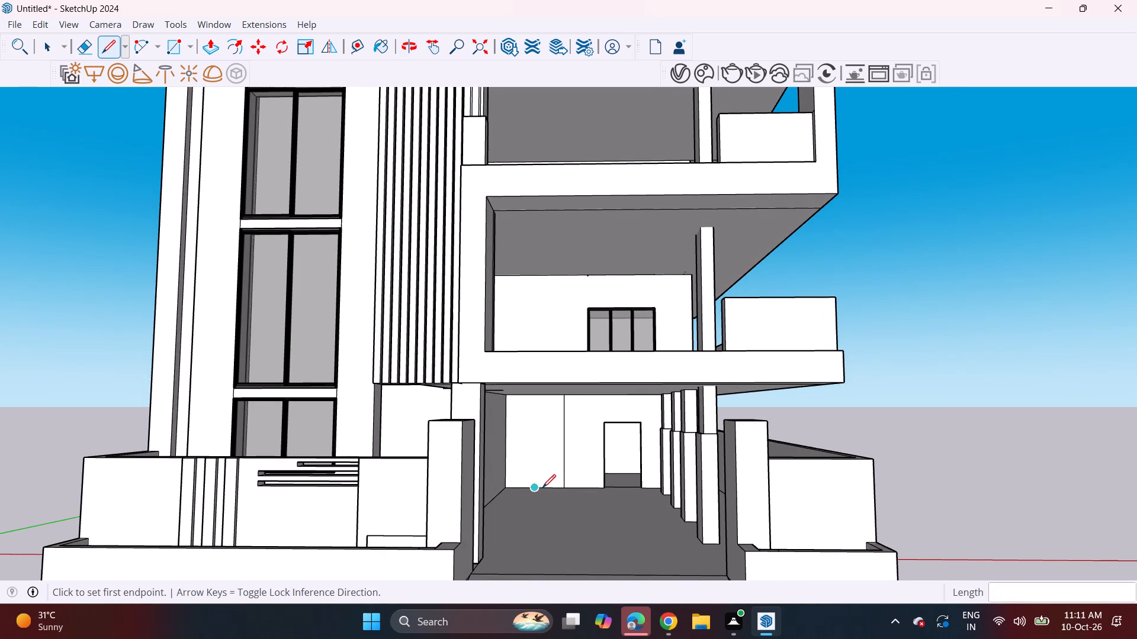
{"action": "key", "text": "ctrl+z"}
{"action": "key", "text": "ctrl+z"}
{"action": "left_click", "coordinate": [583, 490]}
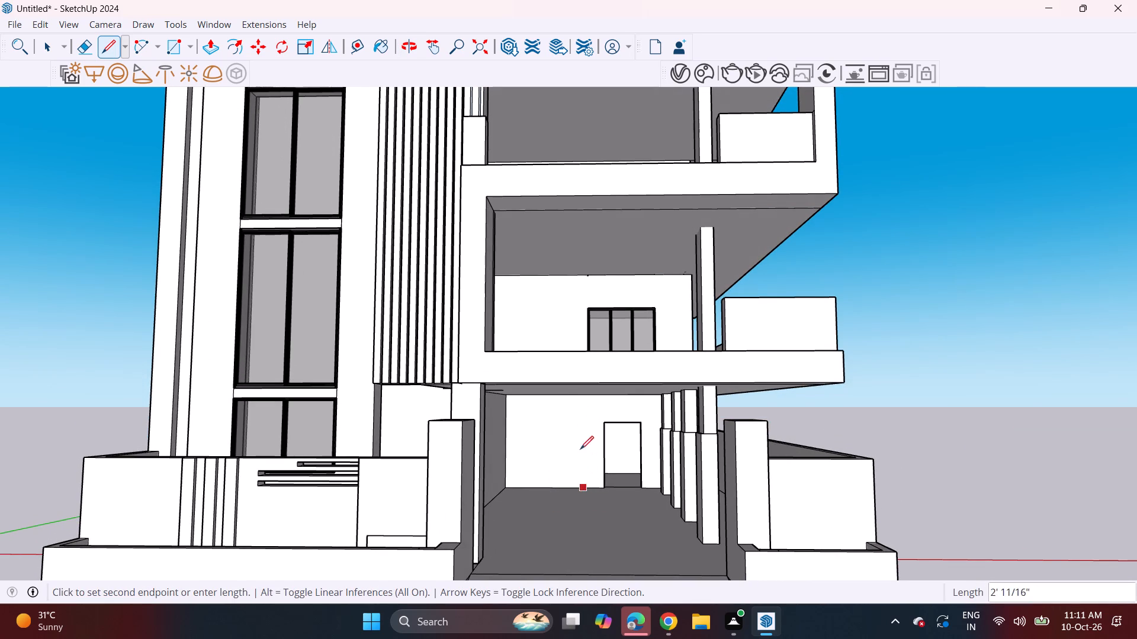
{"action": "left_click", "coordinate": [579, 398]}
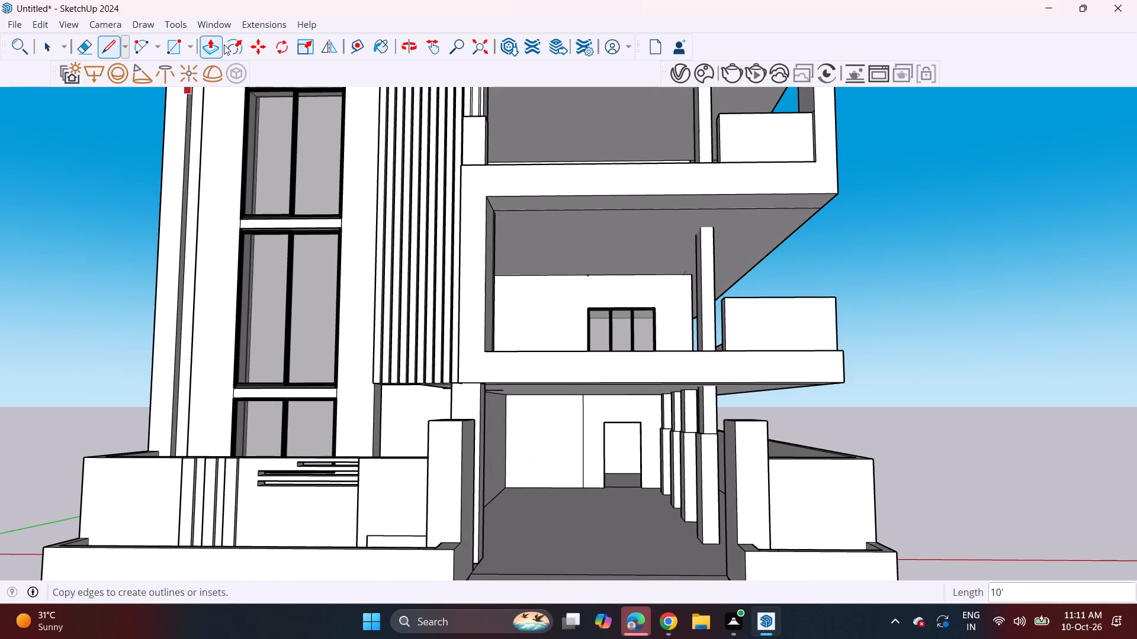
Pull the rear wall section between the side wall and the new line forward about 10' 6 1/2".
{"action": "left_click", "coordinate": [209, 54]}
{"action": "left_click", "coordinate": [545, 441]}
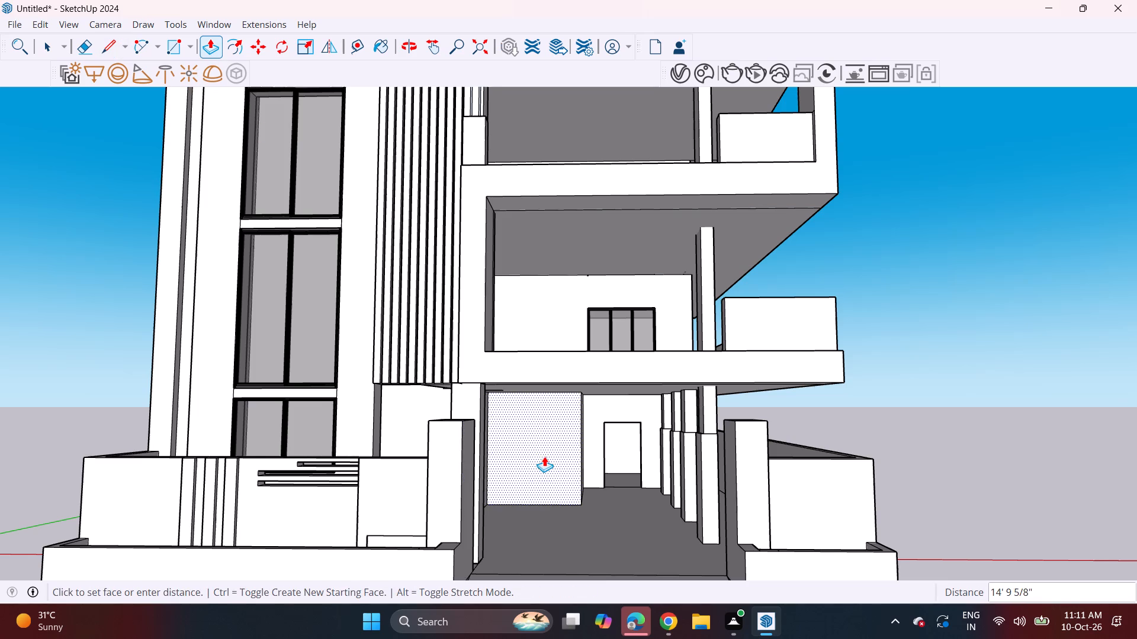
{"action": "left_click", "coordinate": [545, 453]}
{"action": "middle_click_drag", "start_coordinate": [589, 501], "coordinate": [594, 495]}
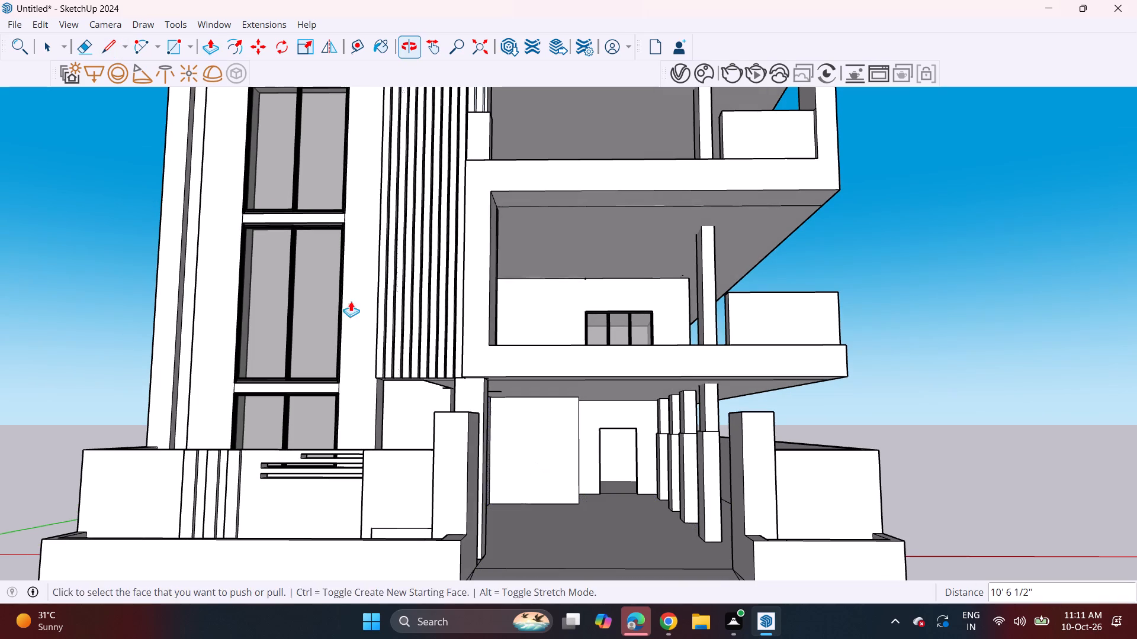
{"action": "key", "text": "ctrl+z"}
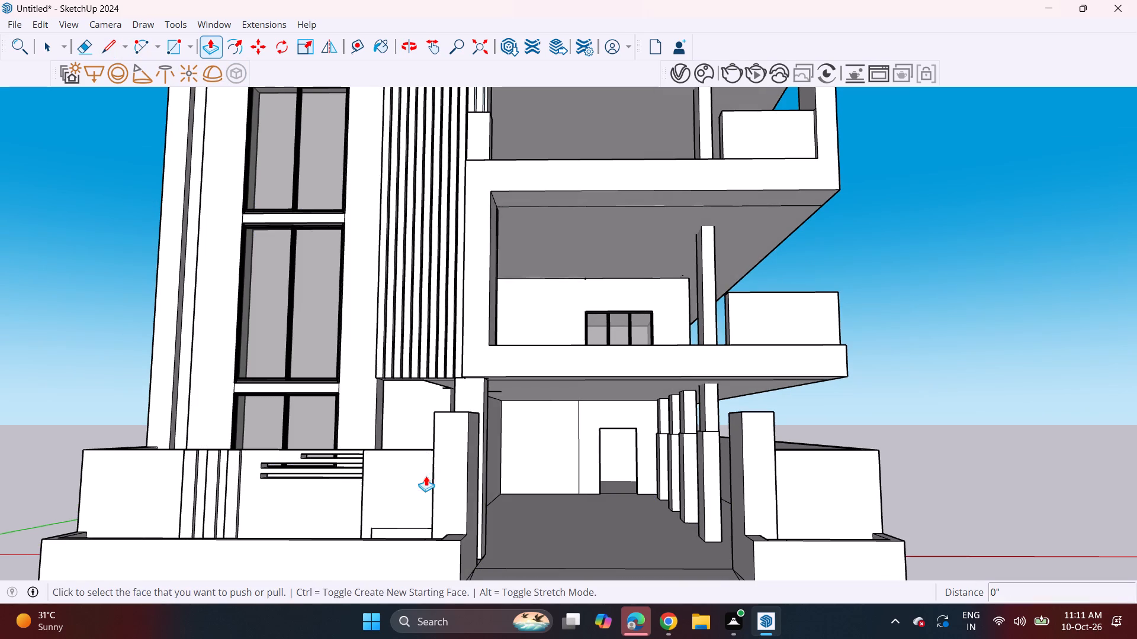
{"action": "middle_click_drag", "start_coordinate": [503, 472], "coordinate": [502, 467]}
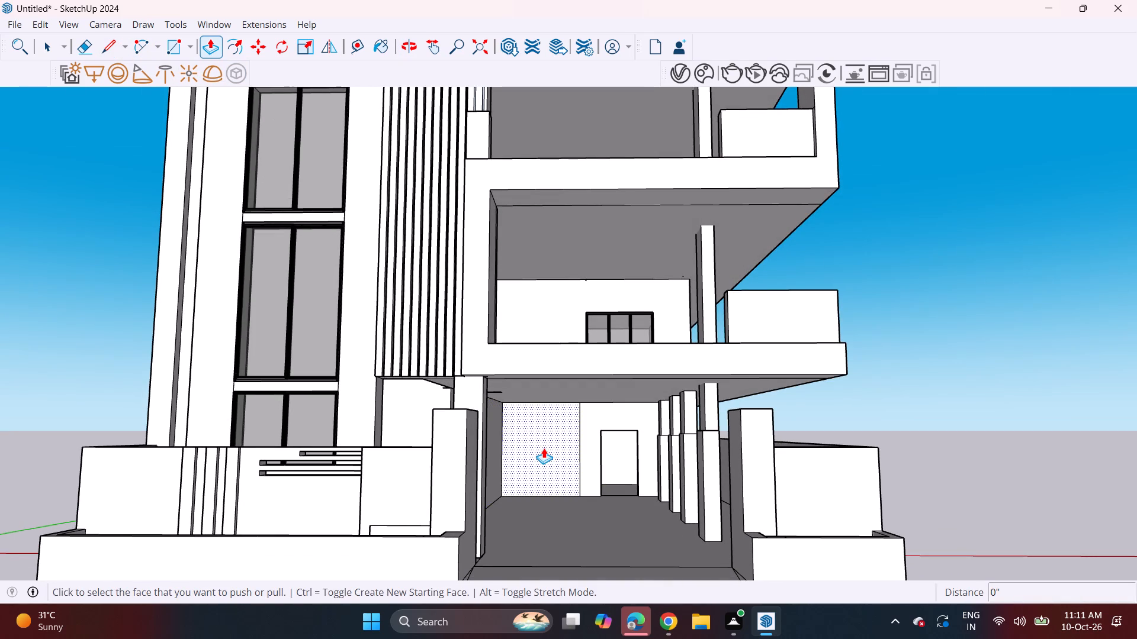
{"action": "key", "text": "ctrl+y"}
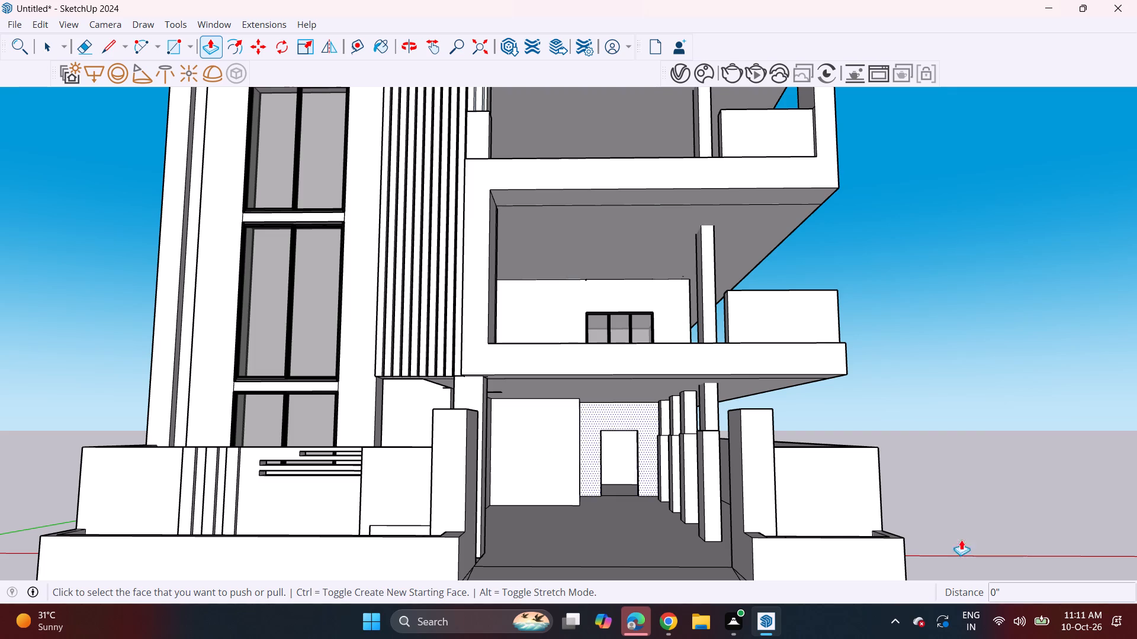
Draw a 4' by 7' door rectangle standing on the floor line of the pulled-forward wall section.
{"action": "middle_click_drag", "start_coordinate": [515, 477], "coordinate": [523, 509]}
{"action": "scroll", "coordinate": [581, 467], "scroll_direction": "up", "scroll_amount": 3}
{"action": "middle_click_drag", "start_coordinate": [565, 496], "coordinate": [560, 483]}
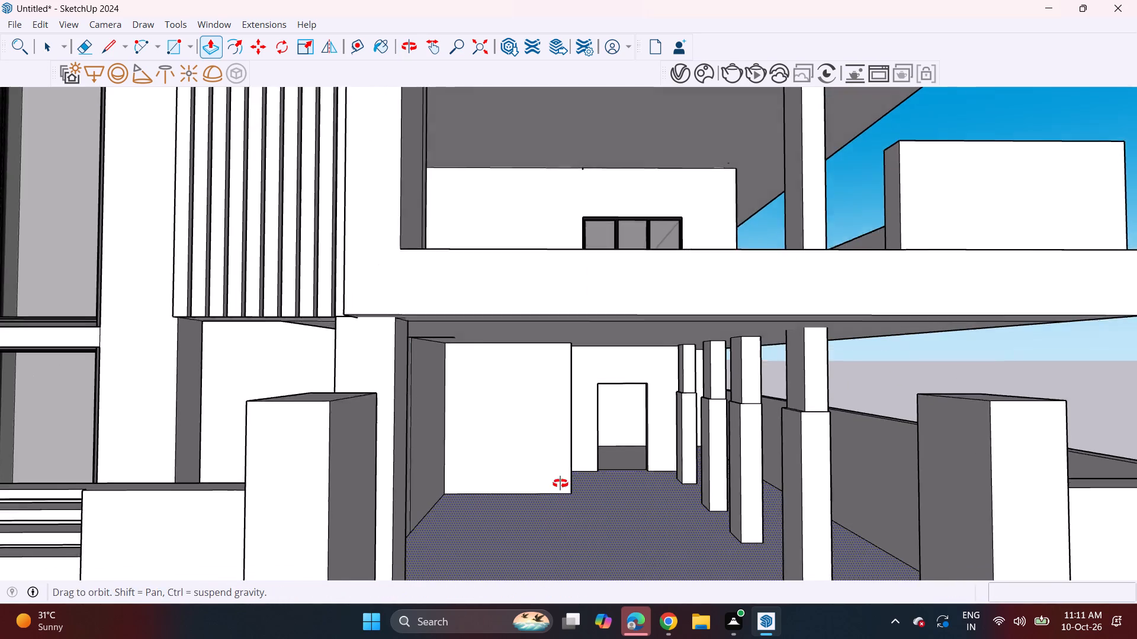
{"action": "middle_click_drag", "start_coordinate": [560, 483], "coordinate": [558, 481]}
{"action": "left_click", "coordinate": [170, 47]}
{"action": "scroll", "coordinate": [528, 522], "scroll_direction": "up", "scroll_amount": 2}
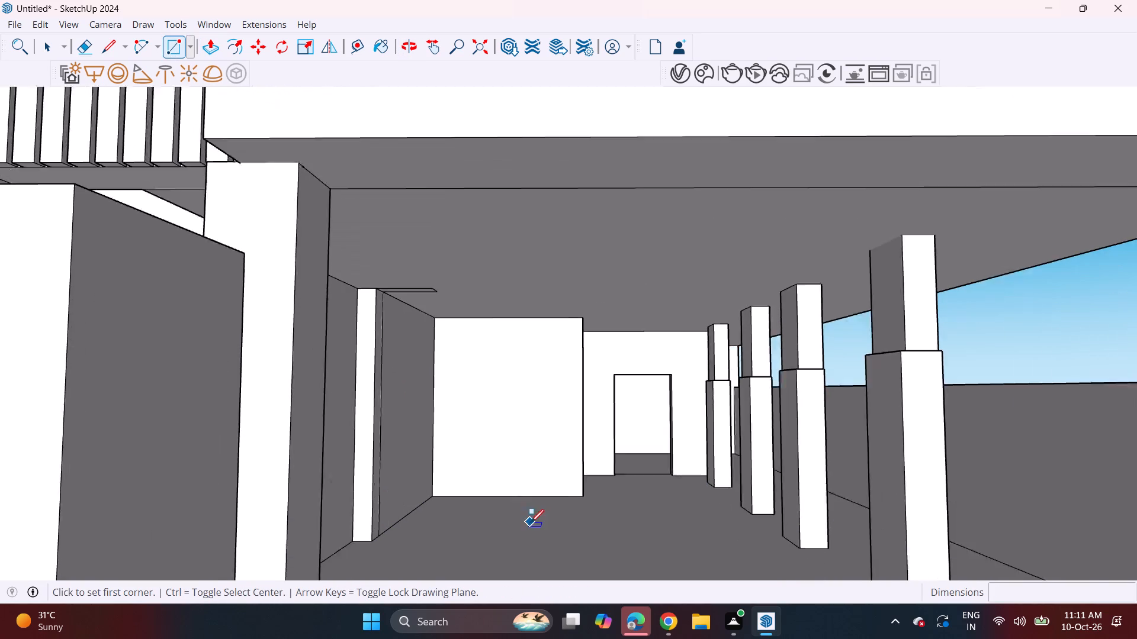
{"action": "scroll", "coordinate": [531, 522], "scroll_direction": "up", "scroll_amount": 1}
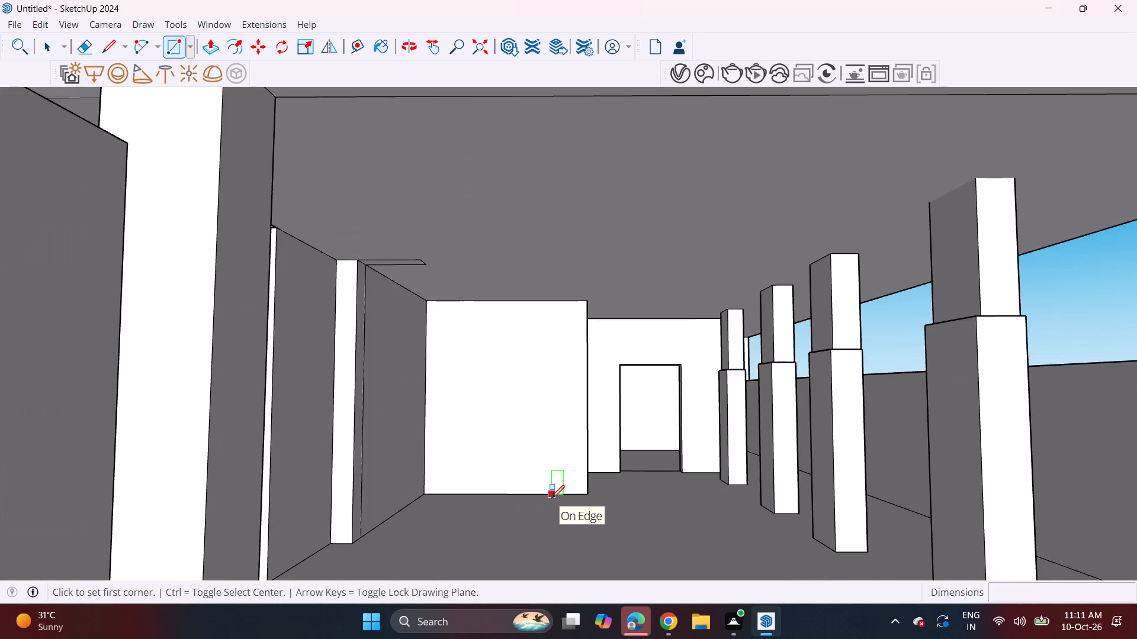
{"action": "left_click", "coordinate": [558, 495]}
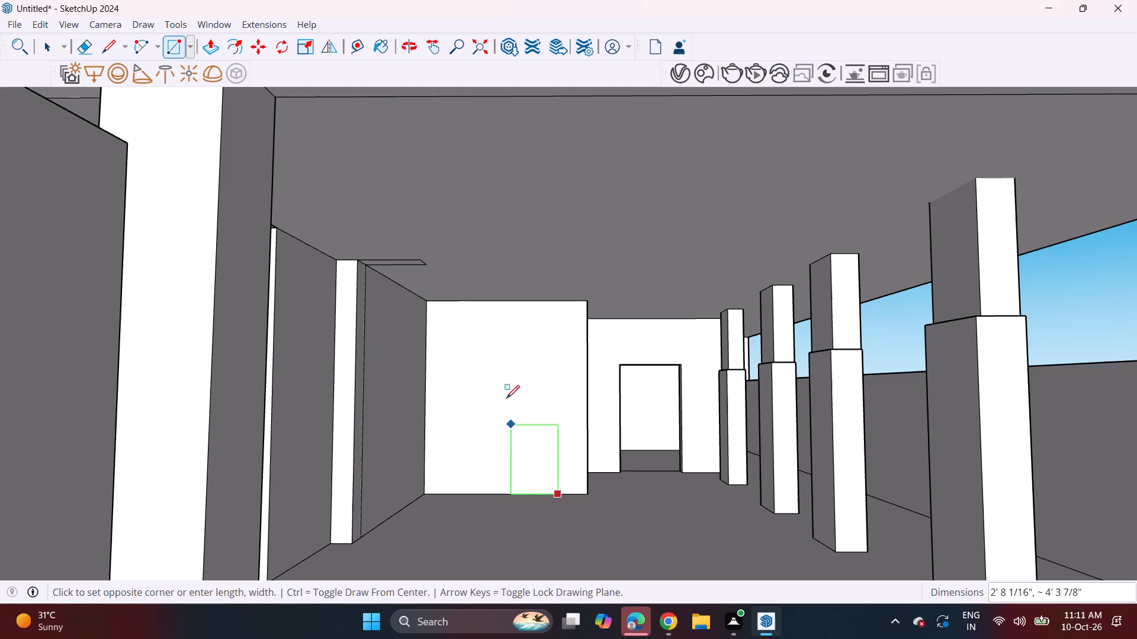
{"action": "type", "text": "4',7'"}
{"action": "key", "text": "Return"}
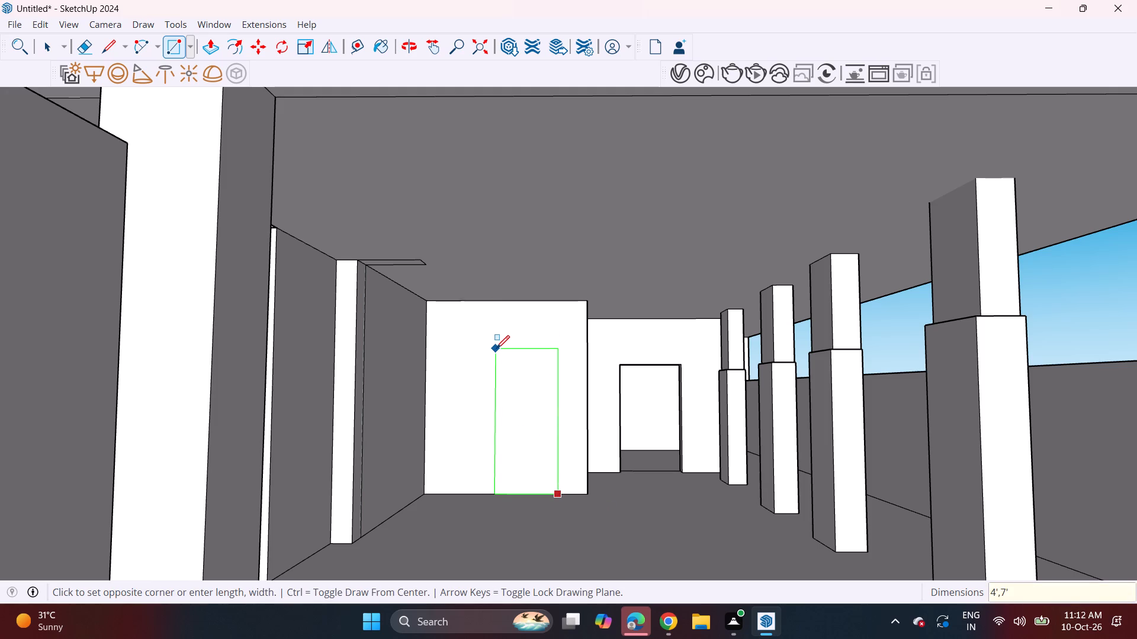
Push the door rectangle back into the wall about 5' 8 11/16" to form a recessed opening.
{"action": "left_click", "coordinate": [207, 38]}
{"action": "middle_click_drag", "start_coordinate": [558, 386], "coordinate": [545, 435]}
{"action": "middle_click_drag", "start_coordinate": [502, 472], "coordinate": [505, 460]}
{"action": "left_click", "coordinate": [500, 493]}
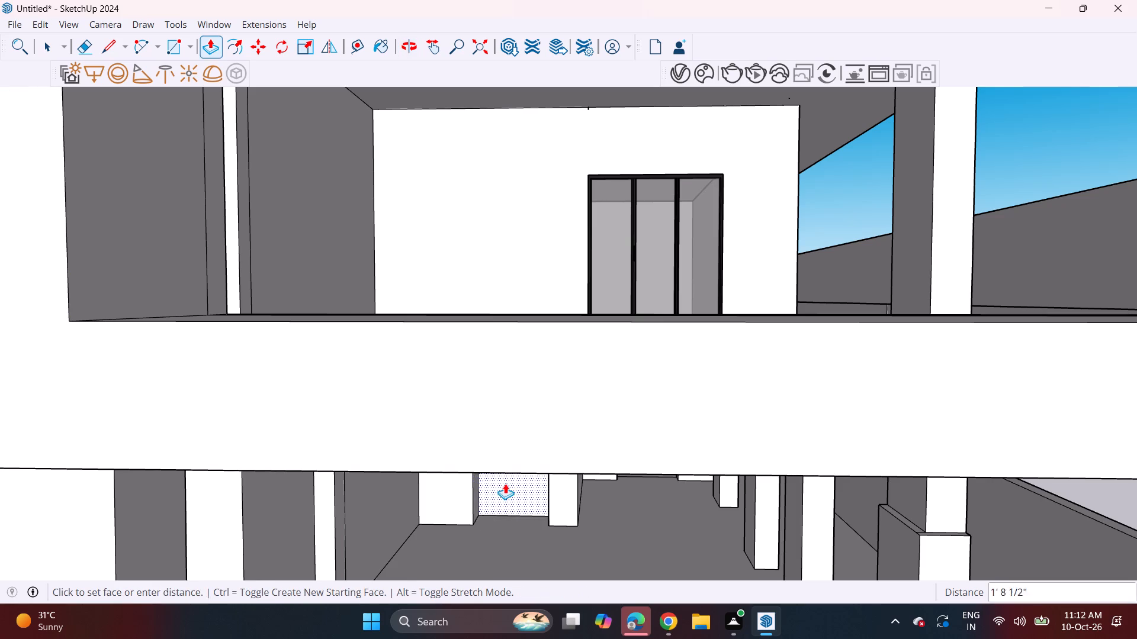
{"action": "left_click", "coordinate": [515, 470]}
Examine the new door recess inside the parking and the front facade from outside.
{"action": "middle_click_drag", "start_coordinate": [525, 513], "coordinate": [555, 437]}
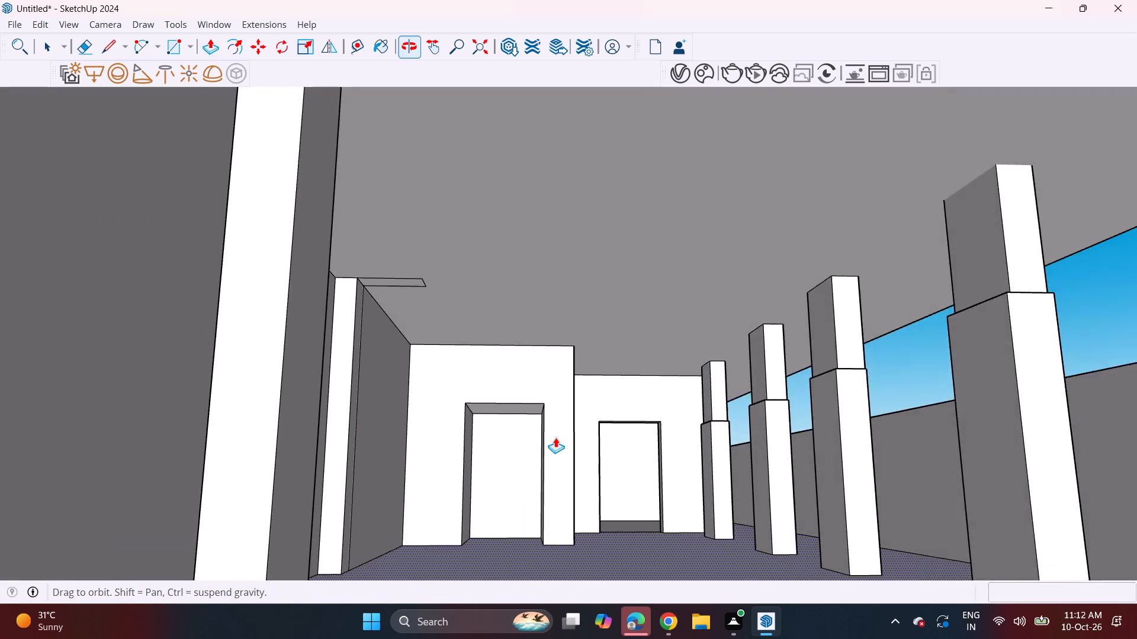
{"action": "scroll", "coordinate": [555, 437], "scroll_direction": "down", "scroll_amount": 7}
{"action": "middle_click_drag", "start_coordinate": [551, 448], "coordinate": [544, 498], "text": "shift"}
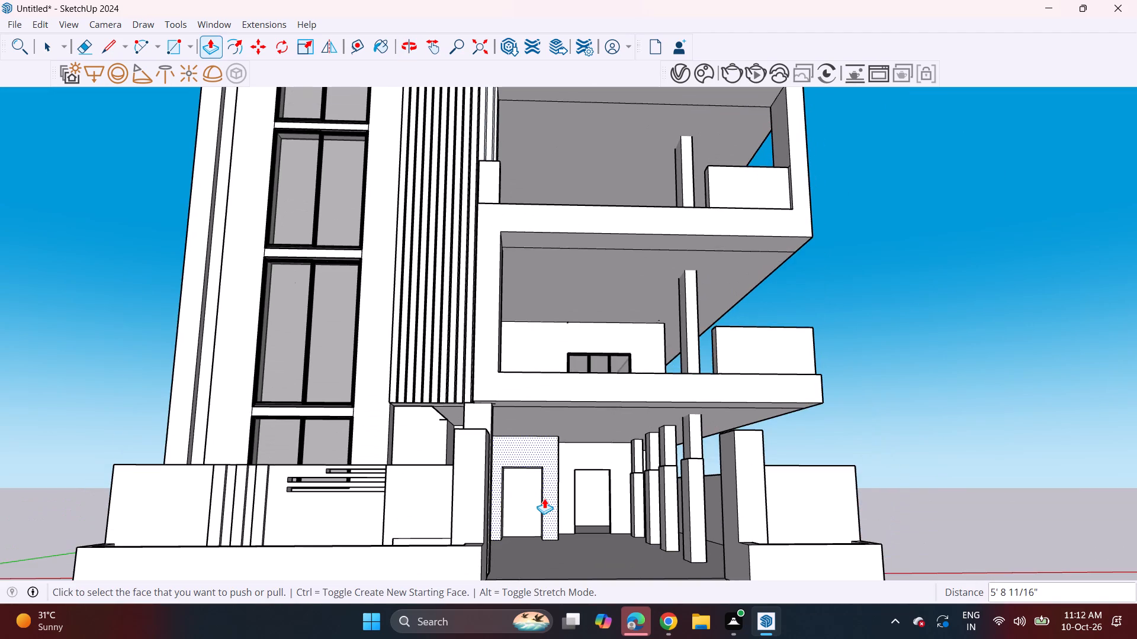
{"action": "scroll", "coordinate": [544, 498], "scroll_direction": "down", "scroll_amount": 3}
{"action": "middle_click_drag", "start_coordinate": [539, 502], "coordinate": [503, 411], "text": "shift"}
{"action": "middle_click_drag", "start_coordinate": [507, 368], "coordinate": [531, 427], "text": "shift"}
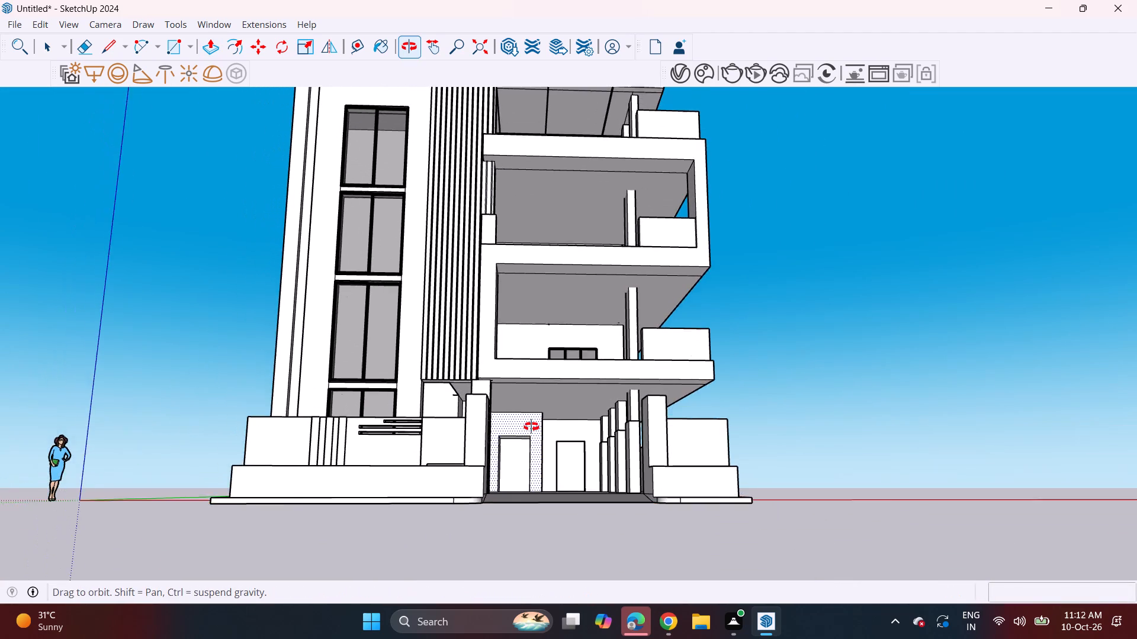
{"action": "middle_click_drag", "start_coordinate": [531, 427], "coordinate": [531, 428], "text": "shift"}
{"action": "middle_click_drag", "start_coordinate": [532, 437], "coordinate": [534, 477]}
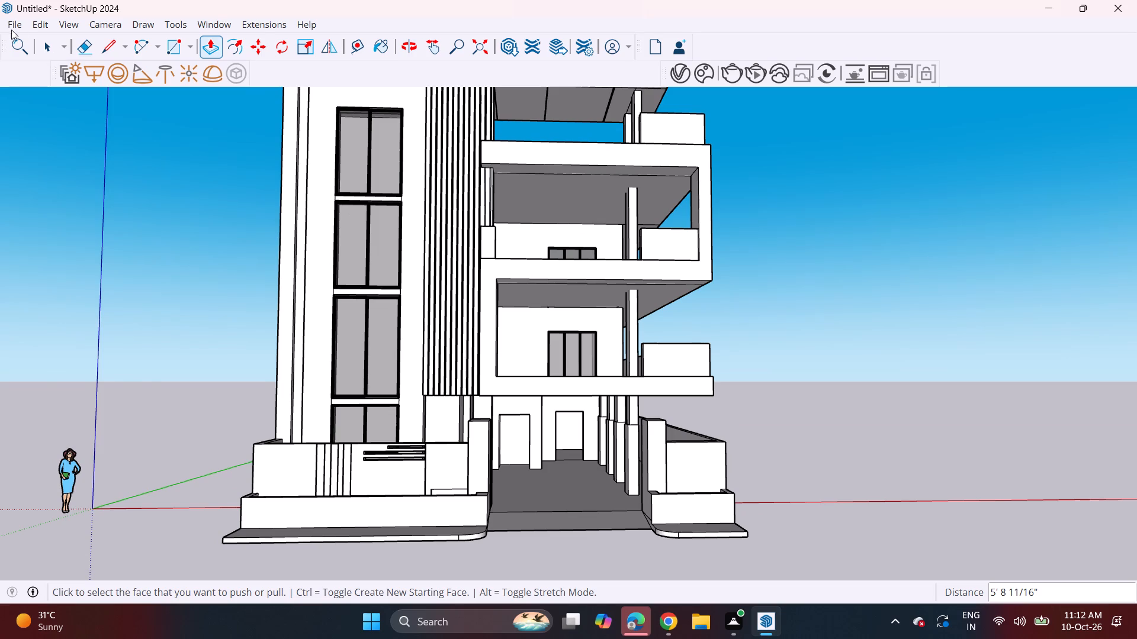
Copy the two-panel sliding window just above the facade's lowest one to the rear door opening in the parking area.
{"action": "left_click", "coordinate": [14, 25]}
{"action": "key", "text": "space"}
{"action": "left_click", "coordinate": [345, 343]}
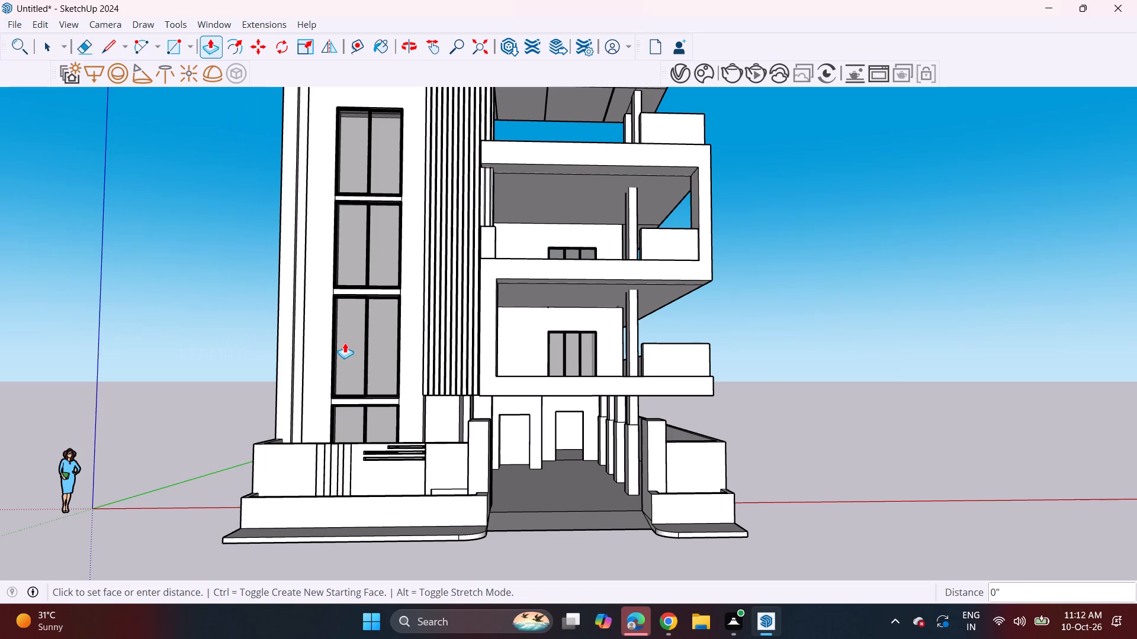
{"action": "key", "text": "space"}
{"action": "left_click", "coordinate": [351, 328]}
{"action": "key", "text": "m"}
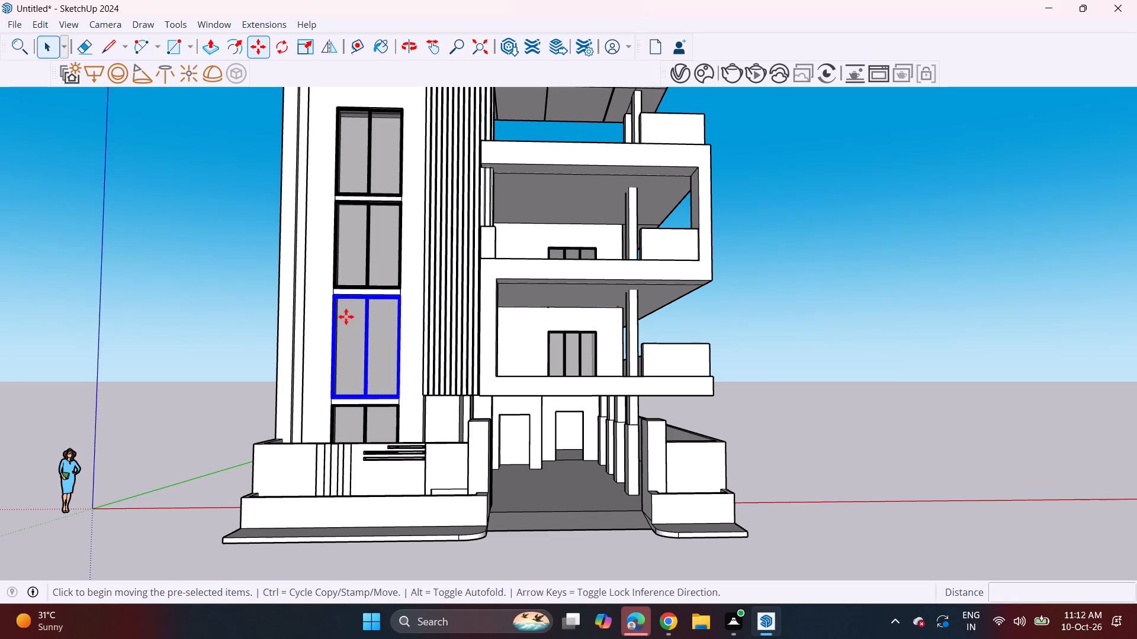
{"action": "left_click", "coordinate": [333, 295]}
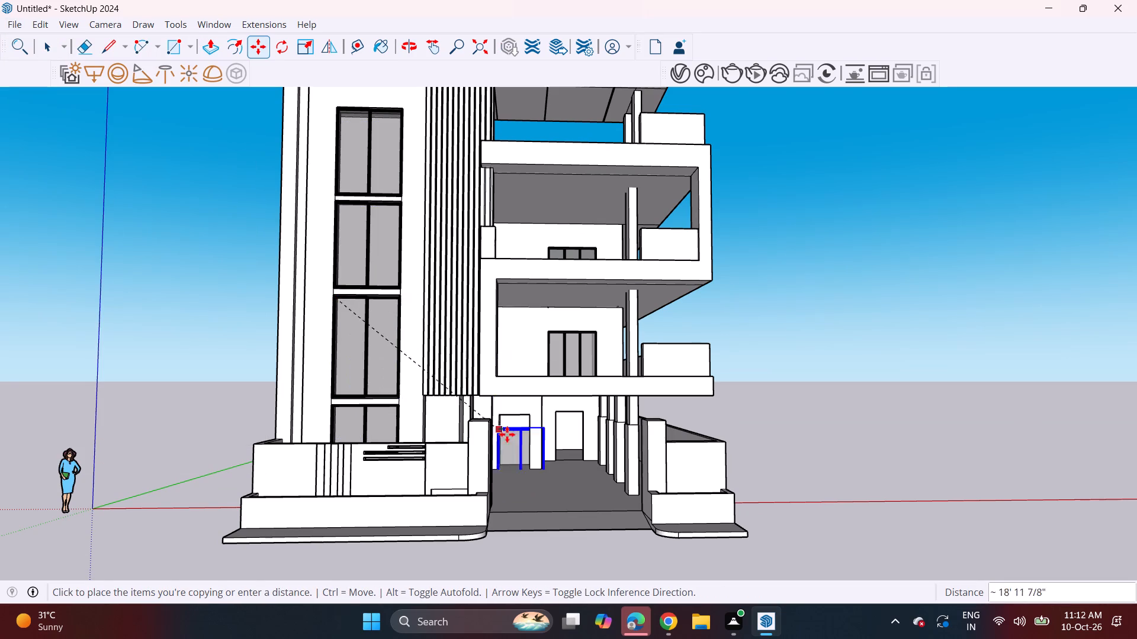
{"action": "scroll", "coordinate": [564, 420], "scroll_direction": "up", "scroll_amount": 7}
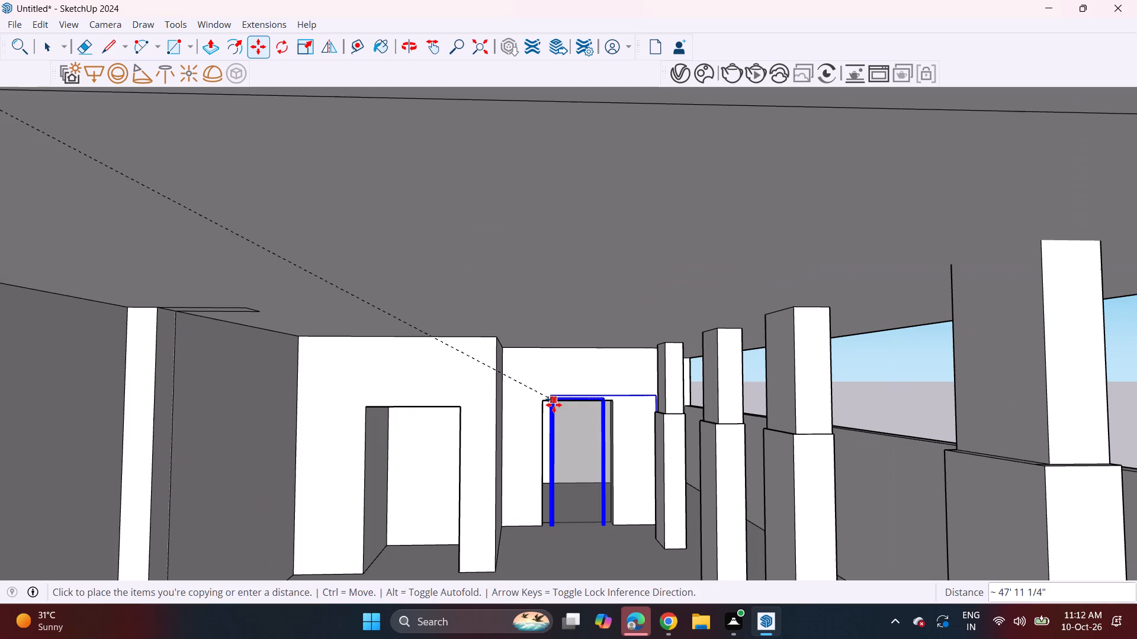
{"action": "left_click", "coordinate": [554, 405]}
Move the copied sliding unit so its upper corner meets the upper corner of the rear door opening.
{"action": "scroll", "coordinate": [554, 409], "scroll_direction": "up", "scroll_amount": 8}
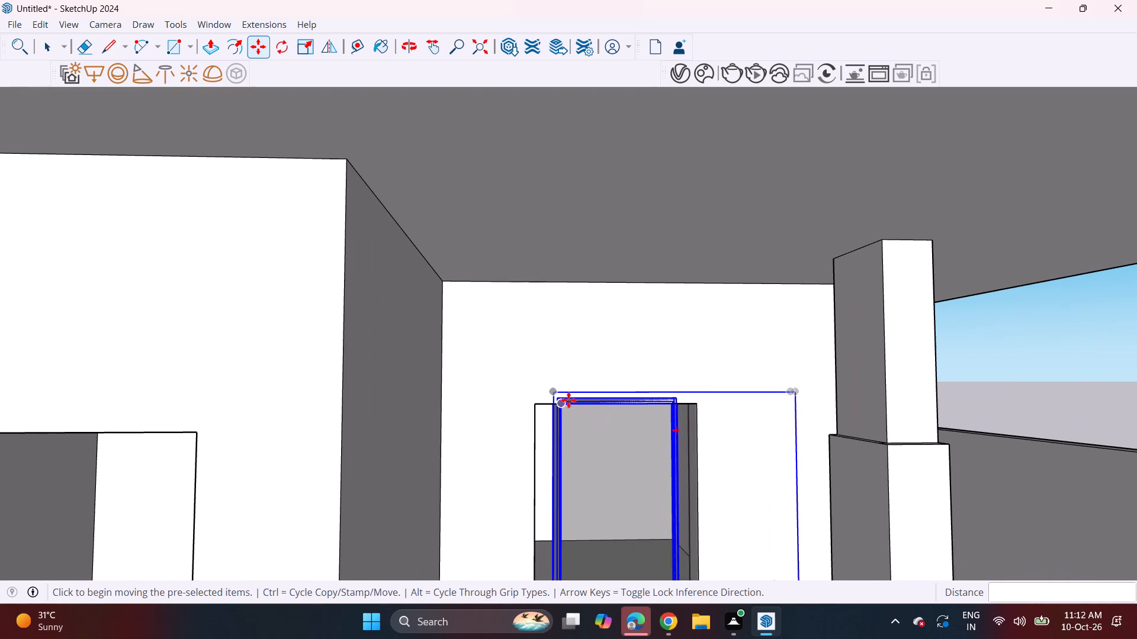
{"action": "left_click", "coordinate": [559, 404]}
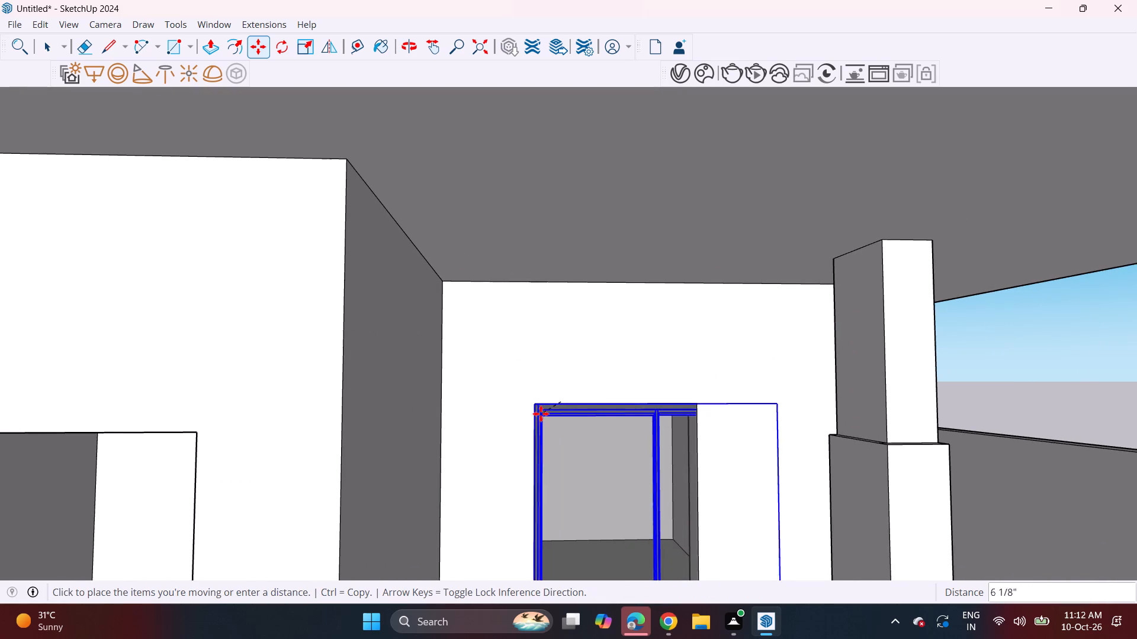
{"action": "left_click", "coordinate": [557, 427]}
{"action": "scroll", "coordinate": [557, 427], "scroll_direction": "up", "scroll_amount": 10}
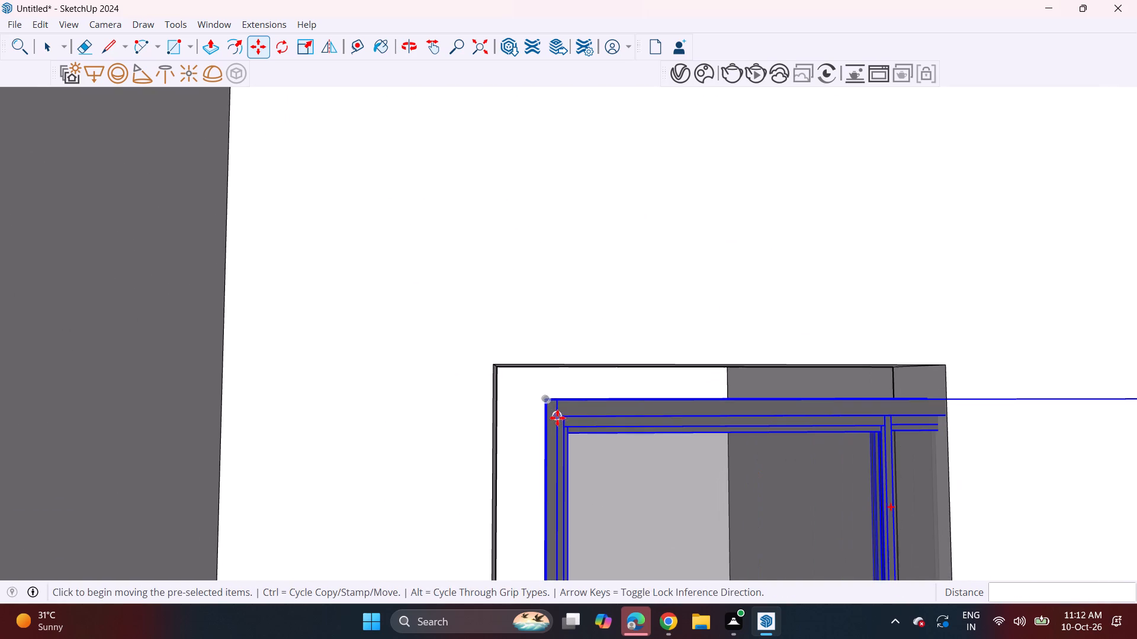
{"action": "left_click", "coordinate": [539, 399]}
{"action": "left_click", "coordinate": [500, 372]}
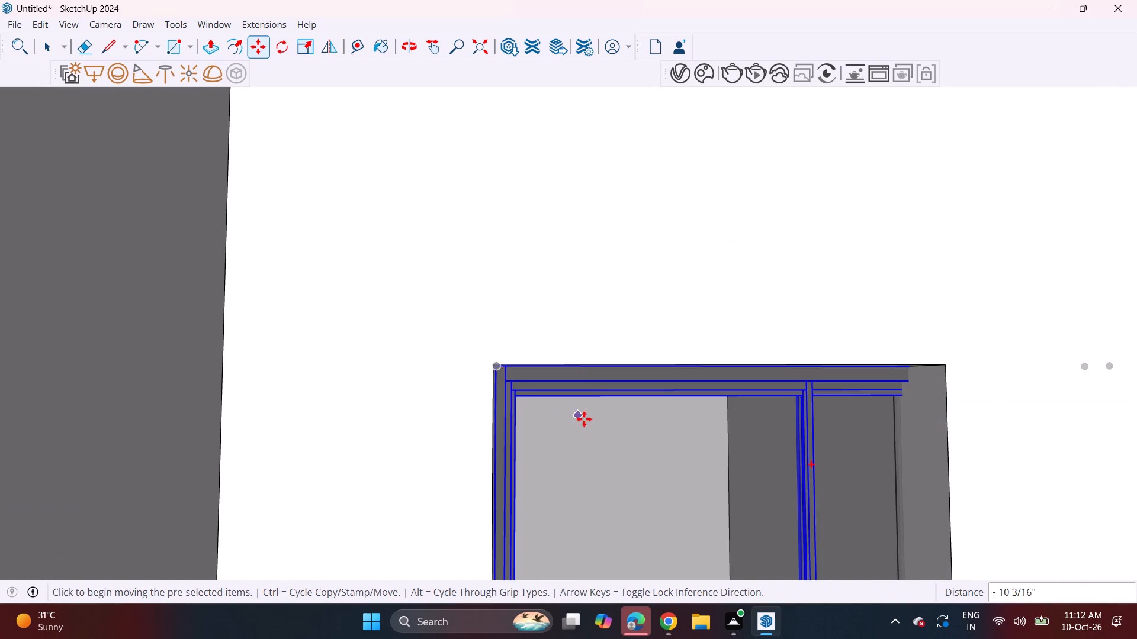
Scale the copied sliding unit narrower along the red axis to fit the width of the rear door opening.
{"action": "scroll", "coordinate": [587, 421], "scroll_direction": "down", "scroll_amount": 7}
{"action": "middle_click_drag", "start_coordinate": [634, 428], "coordinate": [470, 289], "text": "shift"}
{"action": "scroll", "coordinate": [464, 291], "scroll_direction": "down", "scroll_amount": 6}
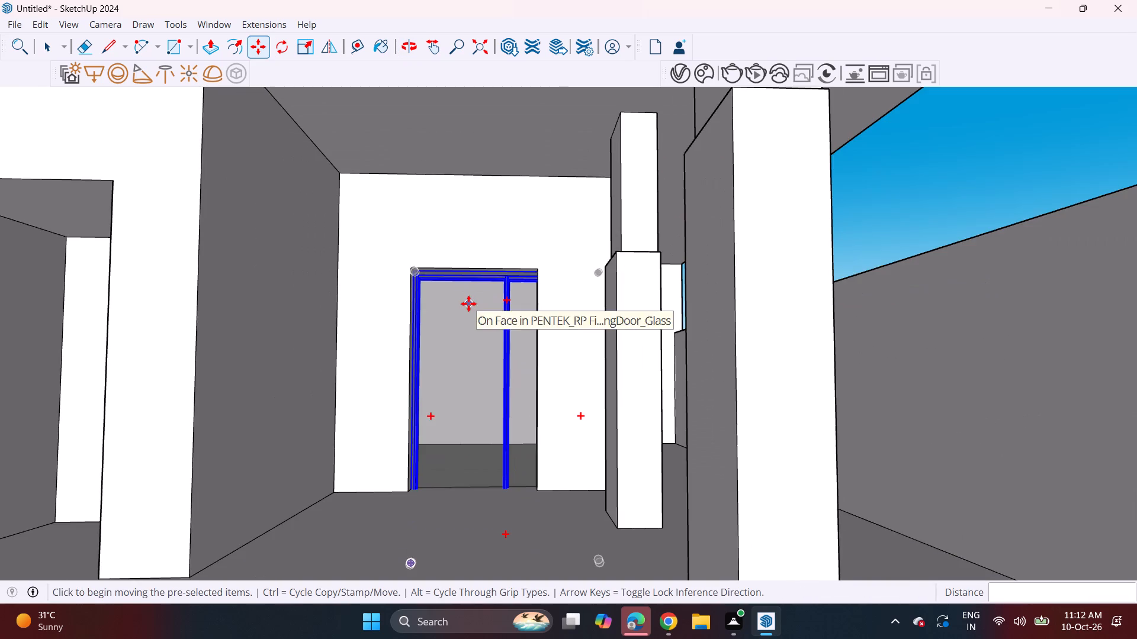
{"action": "middle_click_drag", "start_coordinate": [468, 304], "coordinate": [483, 327]}
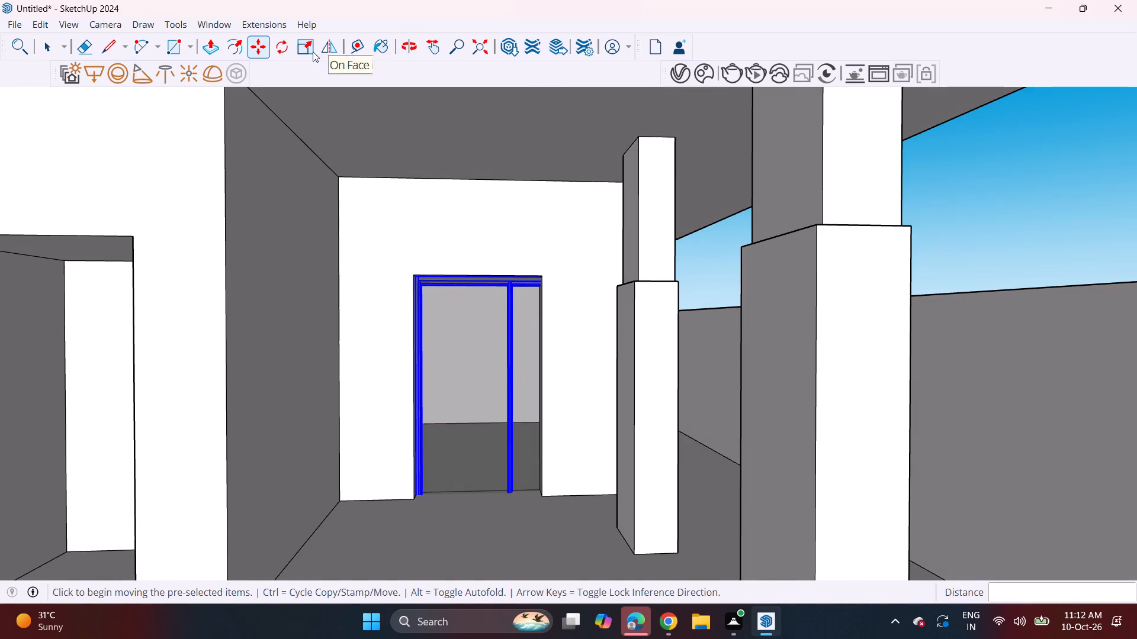
{"action": "left_click", "coordinate": [309, 45]}
{"action": "middle_click_drag", "start_coordinate": [567, 410], "coordinate": [482, 419]}
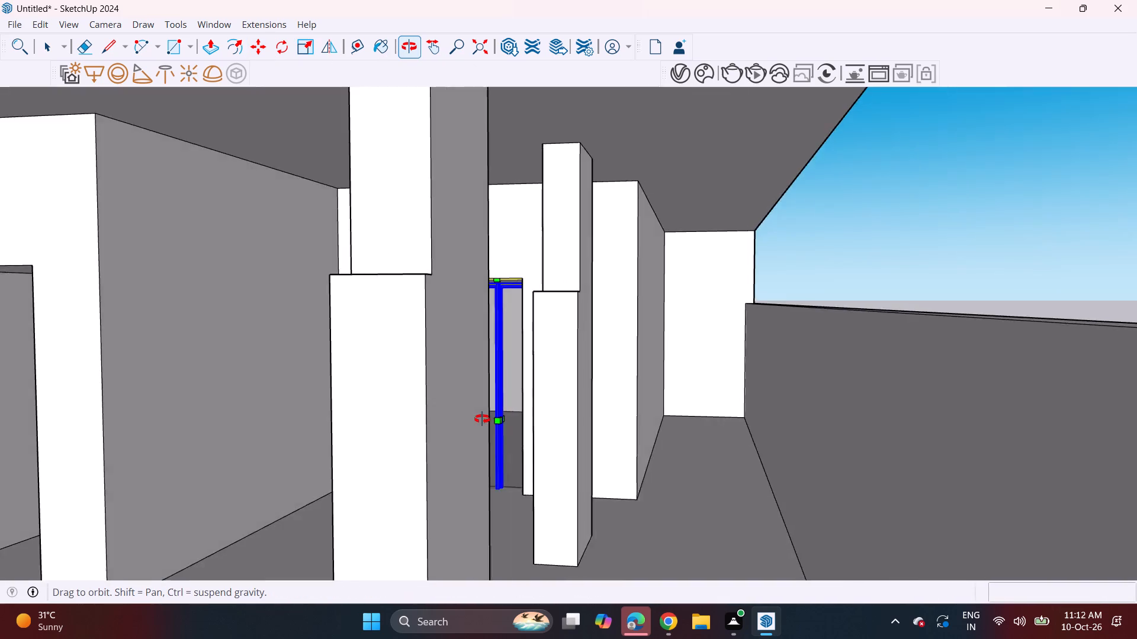
{"action": "middle_click_drag", "start_coordinate": [482, 419], "coordinate": [434, 440]}
{"action": "middle_click_drag", "start_coordinate": [364, 407], "coordinate": [459, 409]}
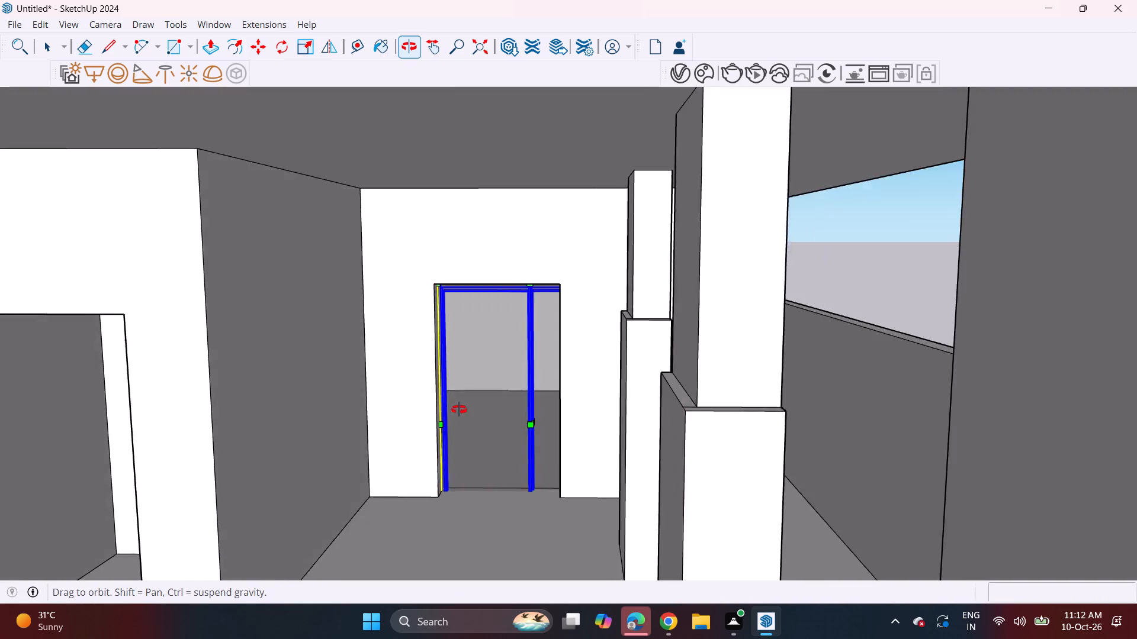
{"action": "middle_click_drag", "start_coordinate": [459, 409], "coordinate": [497, 404]}
{"action": "middle_click_drag", "start_coordinate": [575, 424], "coordinate": [591, 432]}
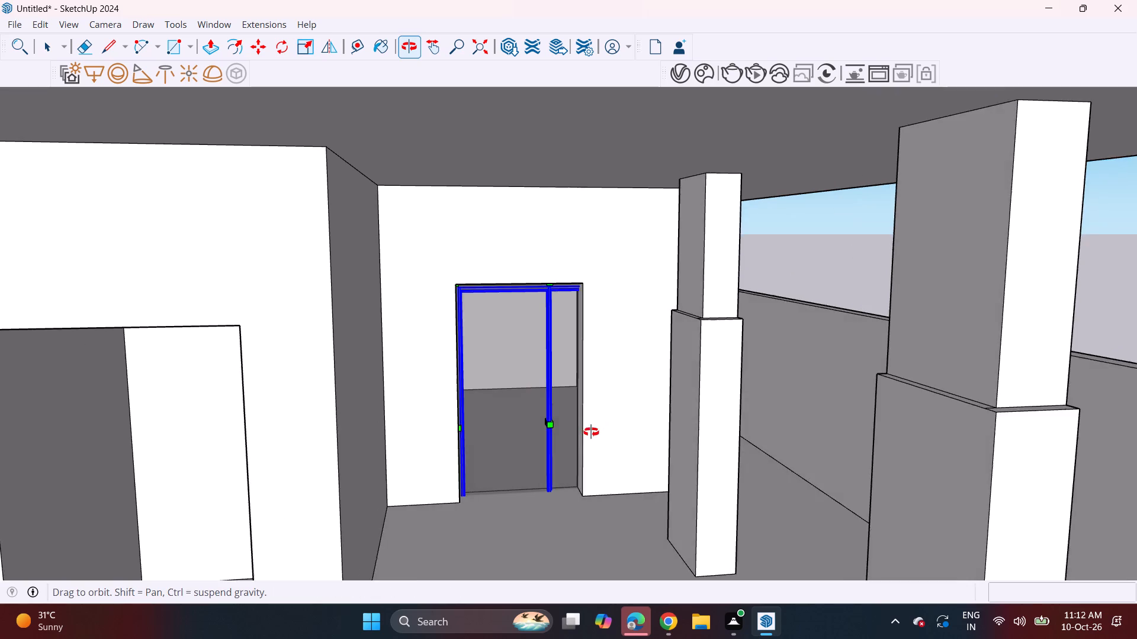
{"action": "middle_click_drag", "start_coordinate": [591, 432], "coordinate": [640, 428]}
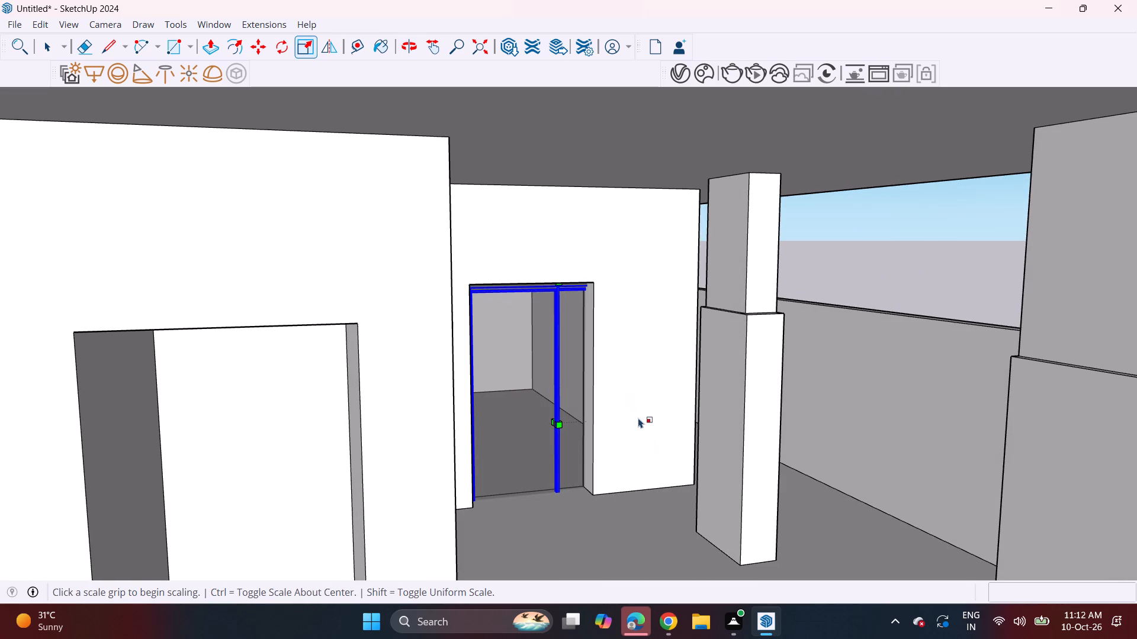
{"action": "left_click", "coordinate": [637, 415]}
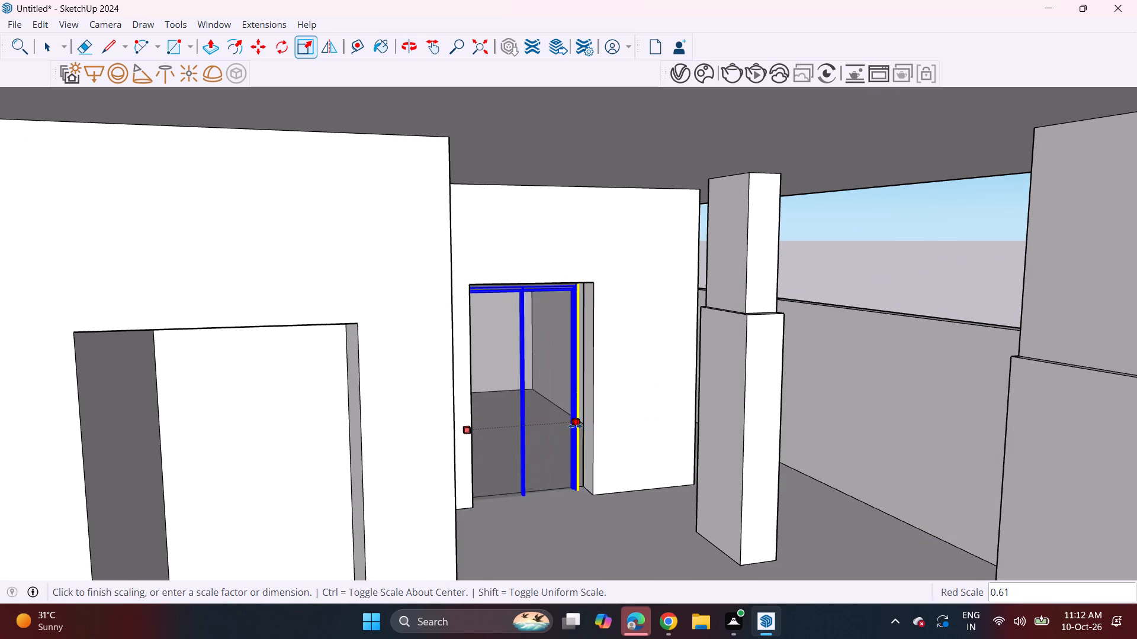
{"action": "left_click", "coordinate": [595, 429]}
{"action": "middle_click_drag", "start_coordinate": [566, 468], "coordinate": [516, 440]}
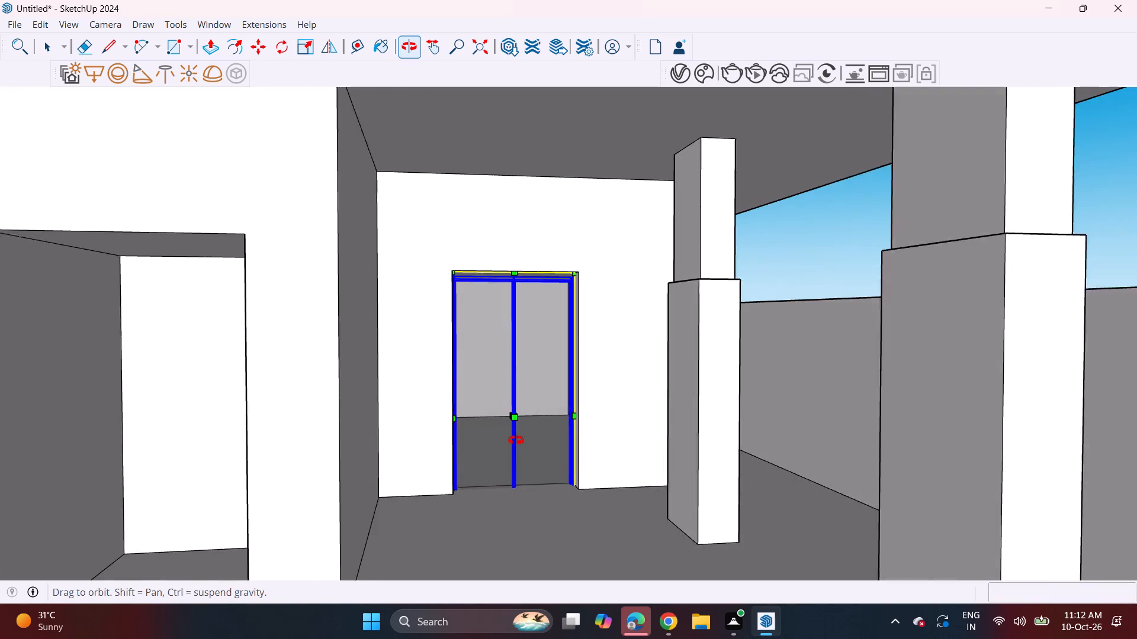
{"action": "middle_click_drag", "start_coordinate": [516, 440], "coordinate": [512, 440]}
{"action": "middle_click_drag", "start_coordinate": [520, 509], "coordinate": [520, 516]}
{"action": "scroll", "coordinate": [520, 504], "scroll_direction": "up", "scroll_amount": 5}
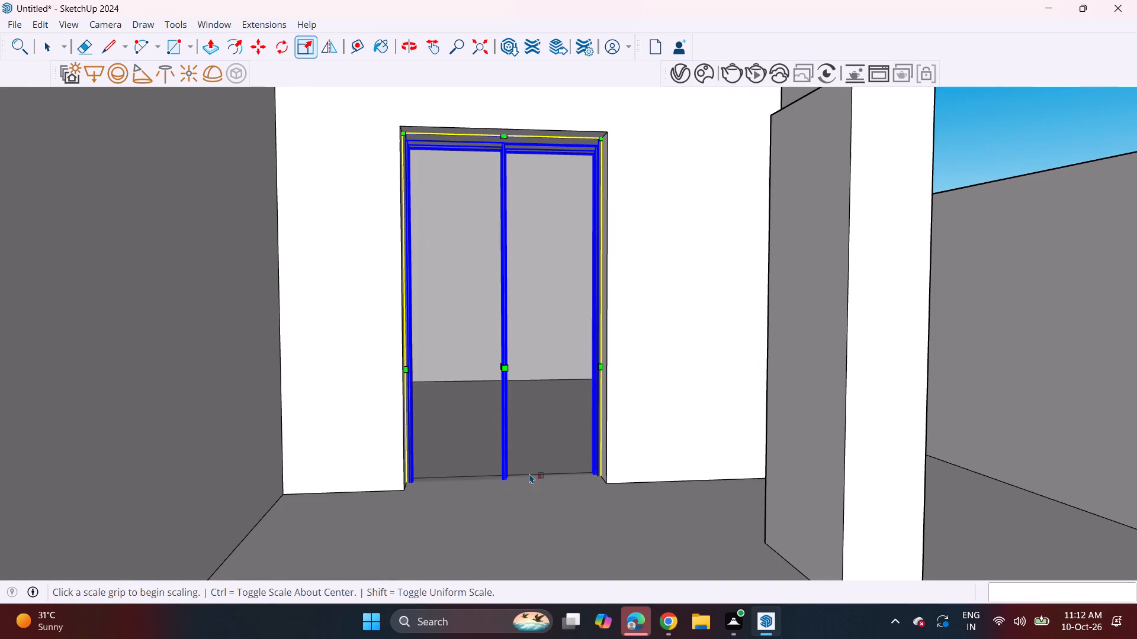
Scale the sliding unit in the rear door opening shorter along the blue axis so its bottom edge meets the parking floor.
{"action": "middle_click_drag", "start_coordinate": [529, 473], "coordinate": [507, 492]}
{"action": "middle_click_drag", "start_coordinate": [507, 492], "coordinate": [492, 428]}
{"action": "middle_click_drag", "start_coordinate": [553, 514], "coordinate": [537, 326], "text": "shift"}
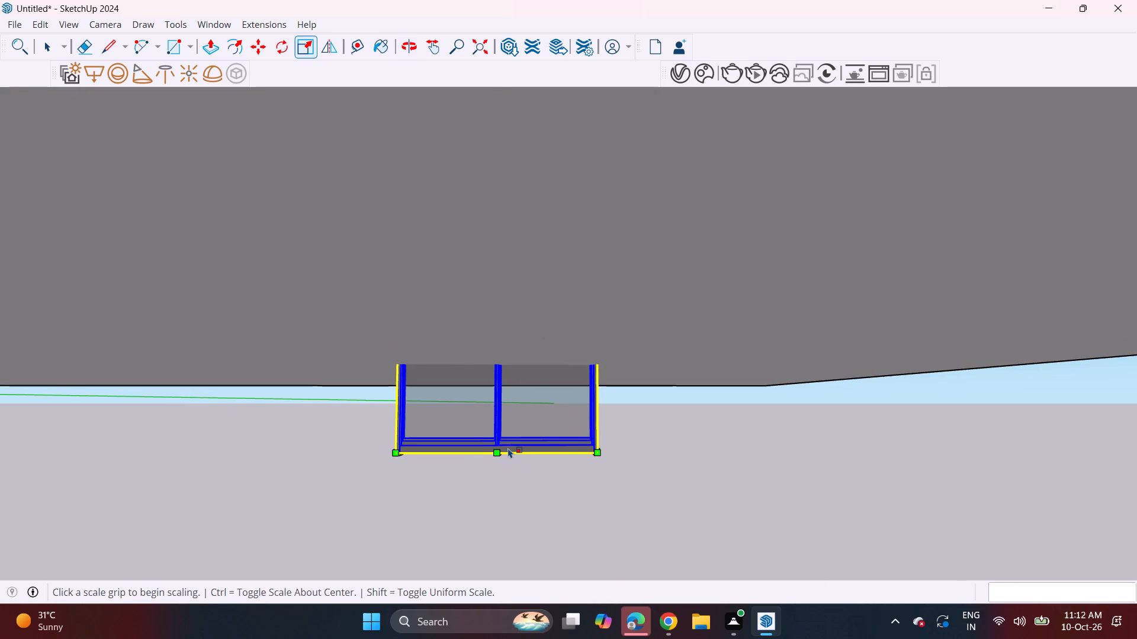
{"action": "middle_click_drag", "start_coordinate": [467, 454], "coordinate": [354, 419]}
{"action": "scroll", "coordinate": [547, 494], "scroll_direction": "up", "scroll_amount": 3}
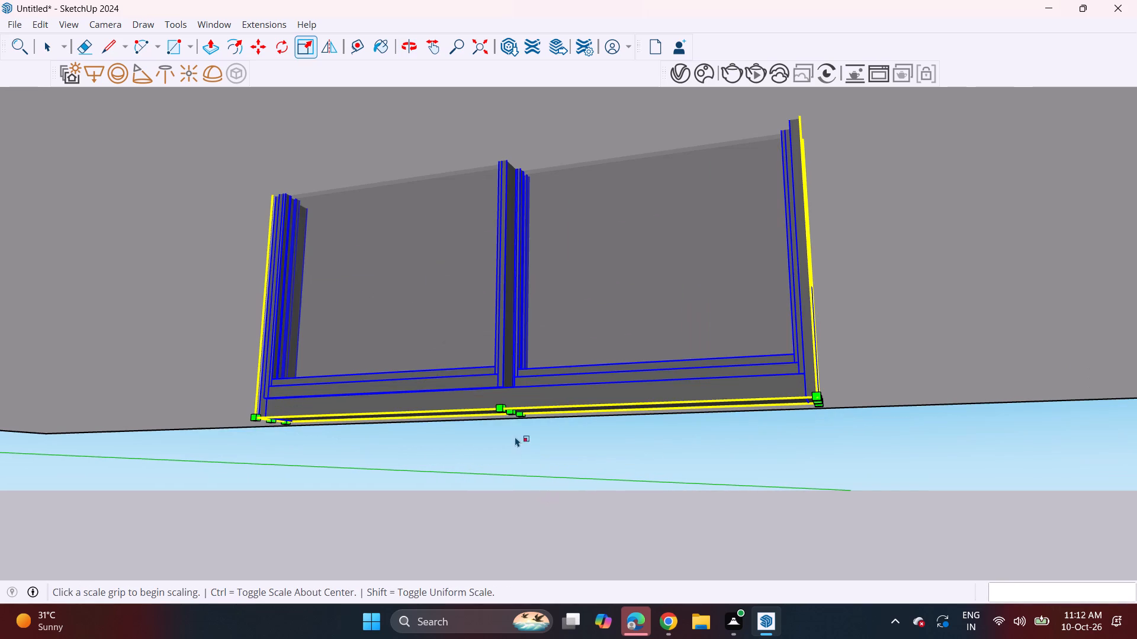
{"action": "left_click", "coordinate": [518, 415]}
{"action": "middle_click_drag", "start_coordinate": [542, 302], "coordinate": [609, 571]}
{"action": "left_click", "coordinate": [617, 555]}
{"action": "scroll", "coordinate": [579, 406], "scroll_direction": "down", "scroll_amount": 4}
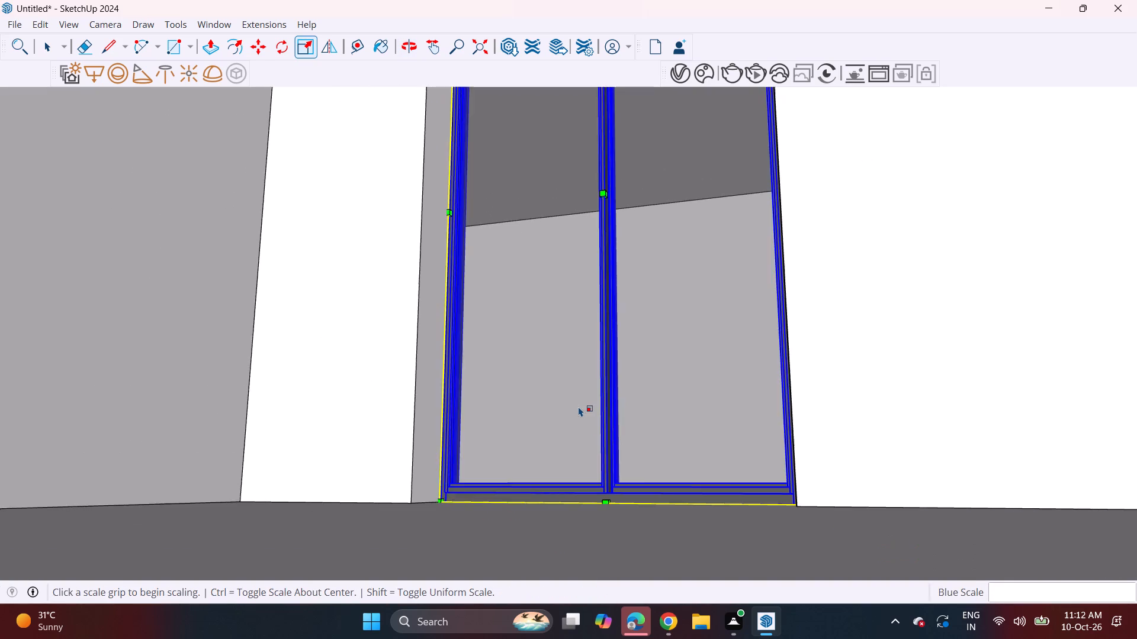
{"action": "middle_click_drag", "start_coordinate": [579, 406], "coordinate": [694, 454]}
{"action": "scroll", "coordinate": [679, 444], "scroll_direction": "down", "scroll_amount": 15}
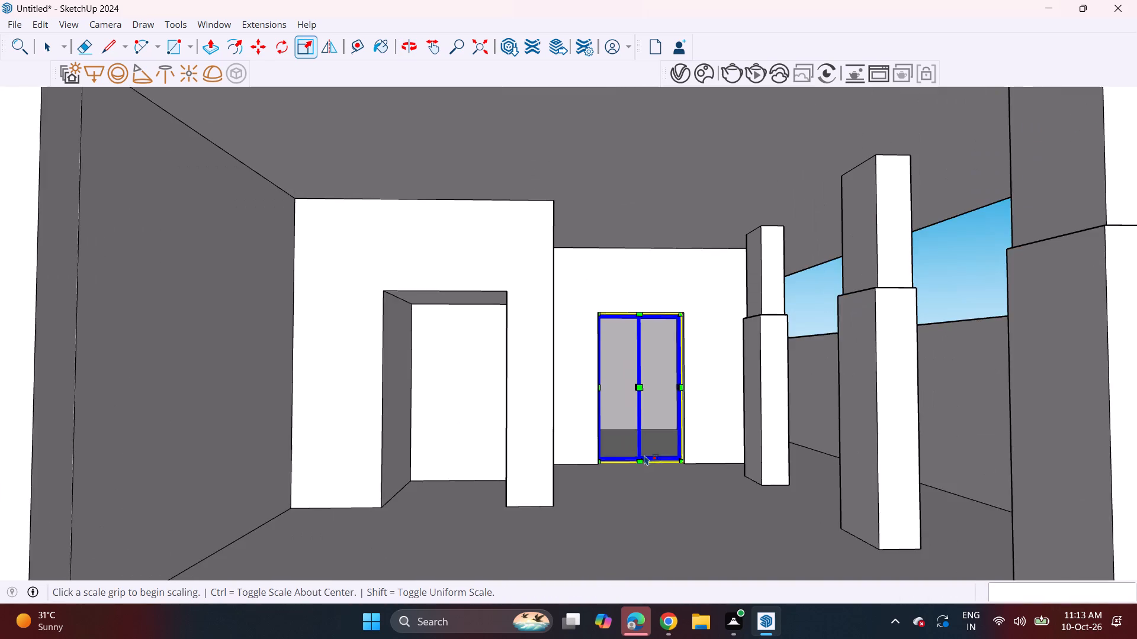
{"action": "scroll", "coordinate": [644, 448], "scroll_direction": "down", "scroll_amount": 4}
{"action": "middle_click_drag", "start_coordinate": [634, 440], "coordinate": [574, 438], "text": "shift"}
{"action": "scroll", "coordinate": [576, 436], "scroll_direction": "down", "scroll_amount": 5}
{"action": "key", "text": "space"}
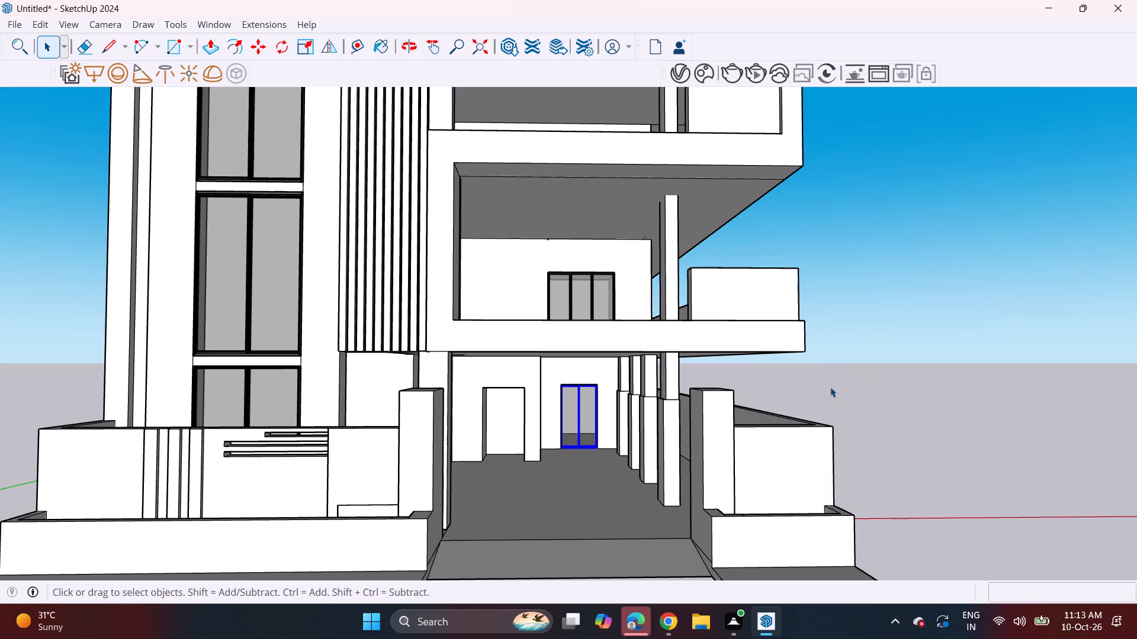
{"action": "left_click", "coordinate": [830, 387]}
Import the dark wooden door model "door (2)" from Downloads and place it at the front of the parking area.
{"action": "left_click", "coordinate": [12, 27]}
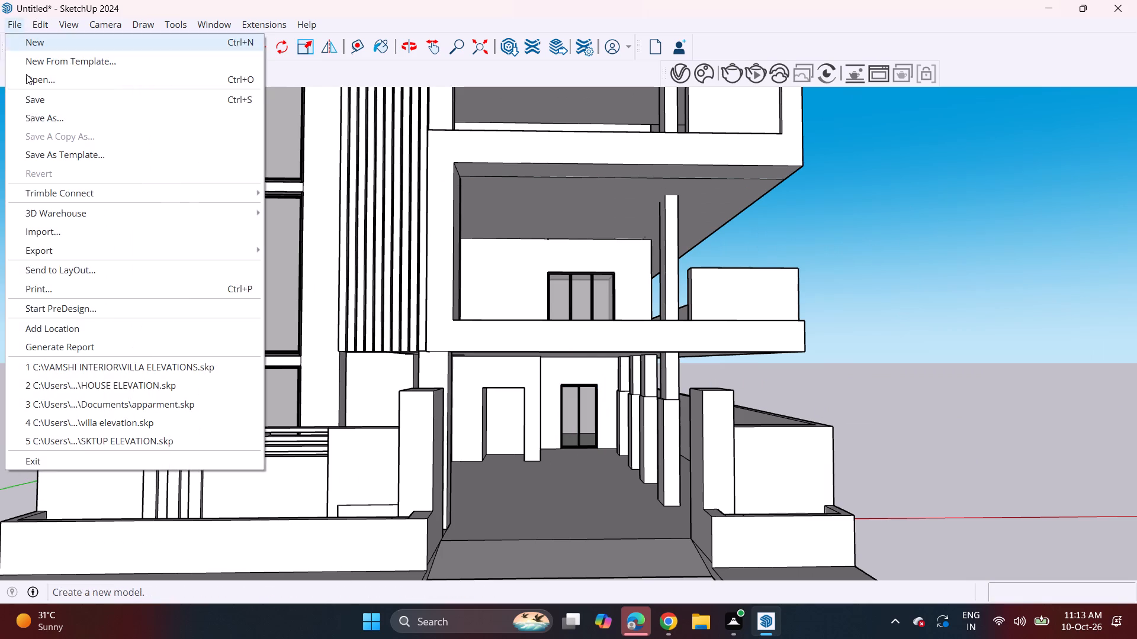
{"action": "left_click", "coordinate": [49, 236]}
{"action": "scroll", "coordinate": [248, 227], "scroll_direction": "down", "scroll_amount": 20}
{"action": "scroll", "coordinate": [248, 227], "scroll_direction": "down", "scroll_amount": 5}
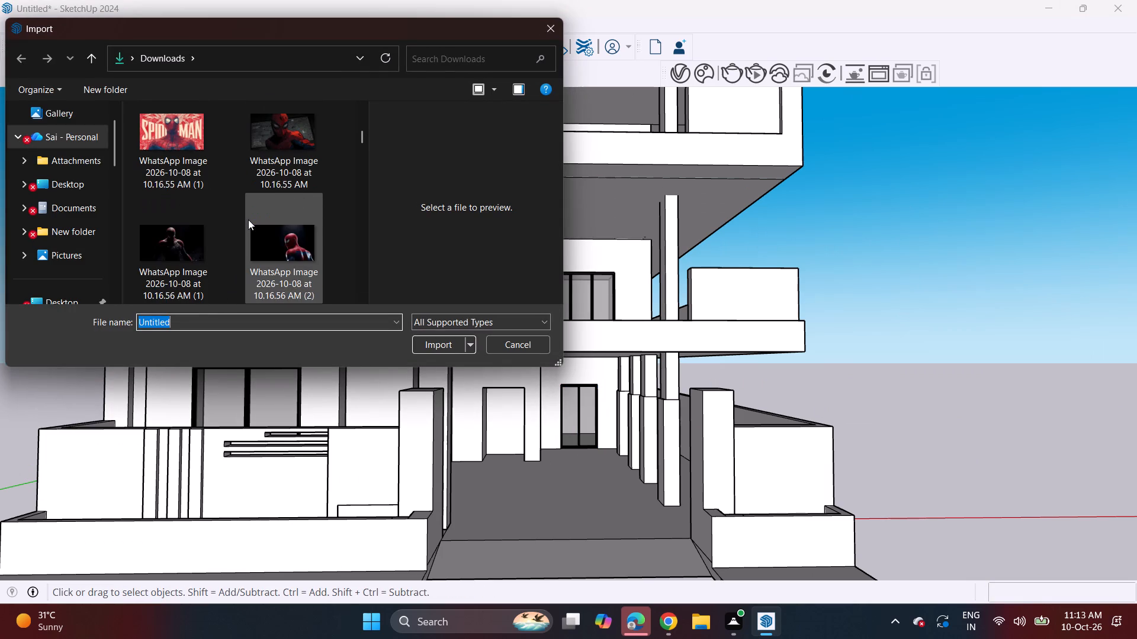
{"action": "scroll", "coordinate": [248, 220], "scroll_direction": "down", "scroll_amount": 7}
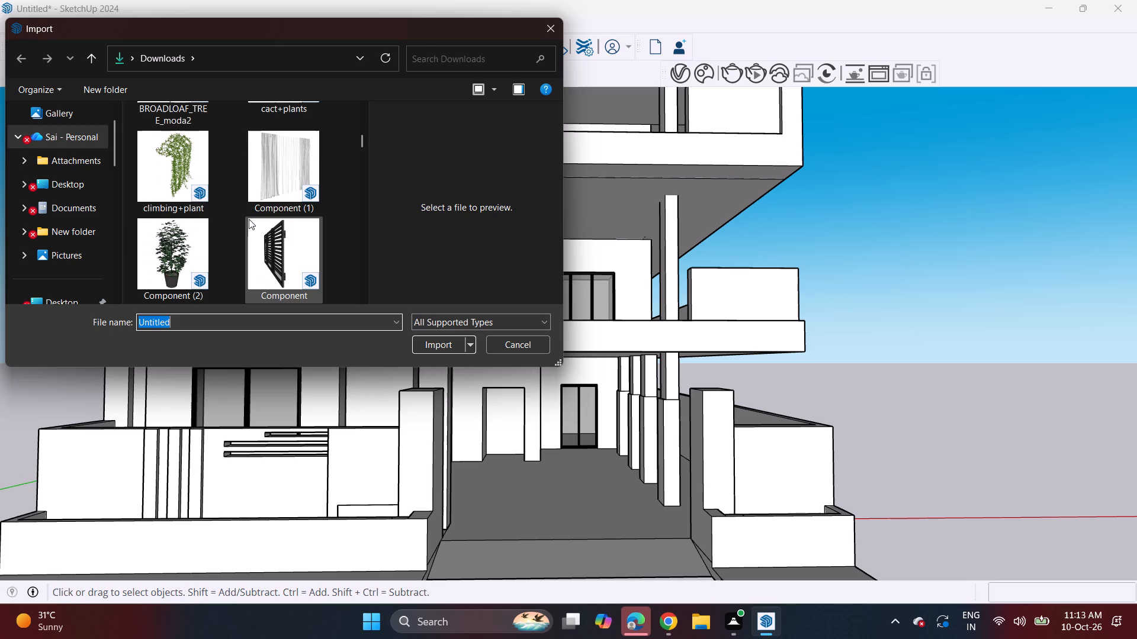
{"action": "scroll", "coordinate": [249, 219], "scroll_direction": "down", "scroll_amount": 8}
{"action": "scroll", "coordinate": [250, 219], "scroll_direction": "up", "scroll_amount": 3}
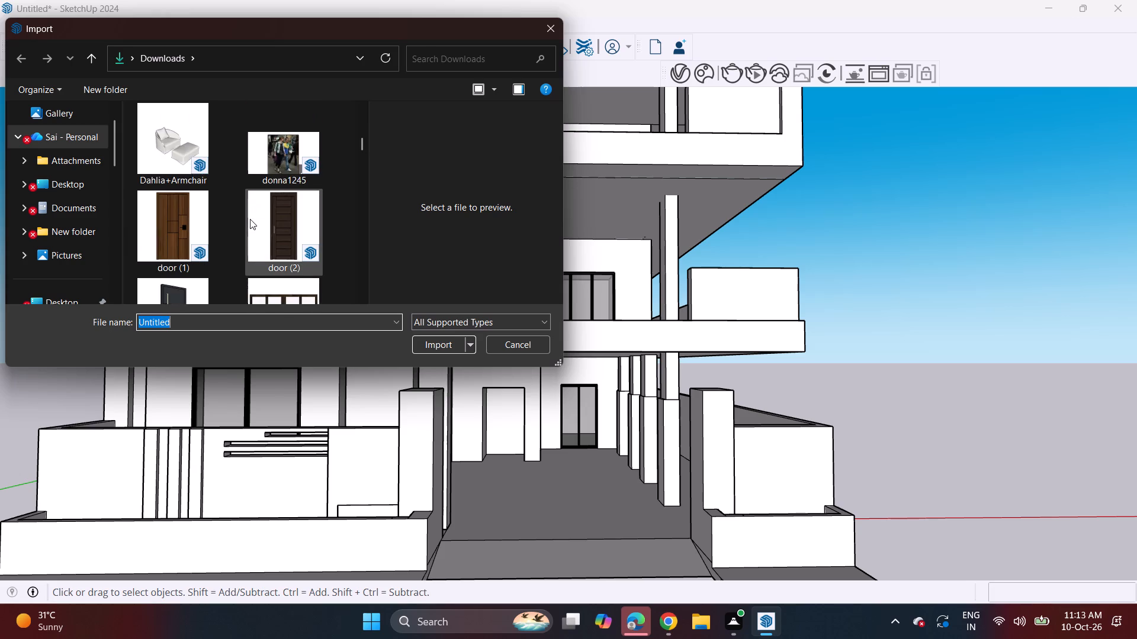
{"action": "left_click", "coordinate": [274, 224]}
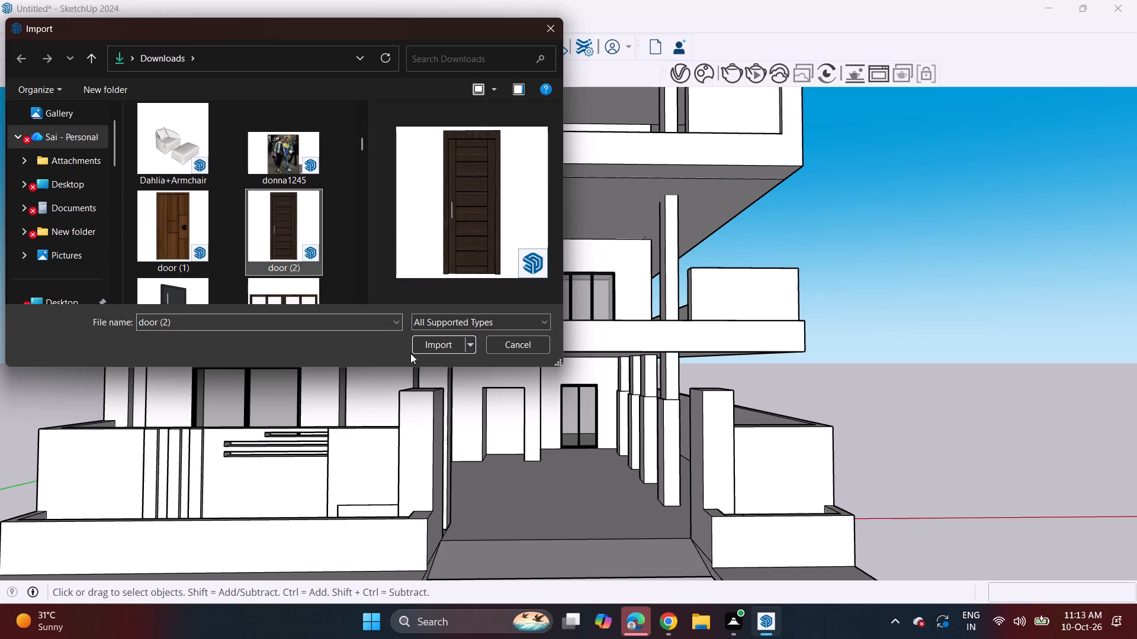
{"action": "left_click", "coordinate": [435, 338]}
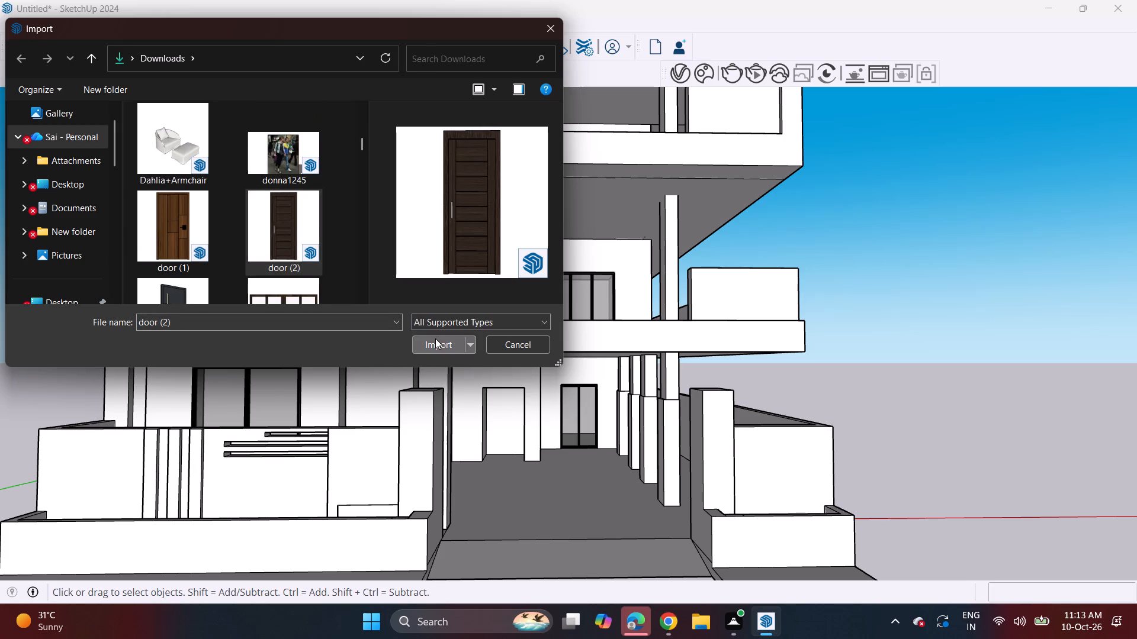
{"action": "left_click", "coordinate": [532, 518]}
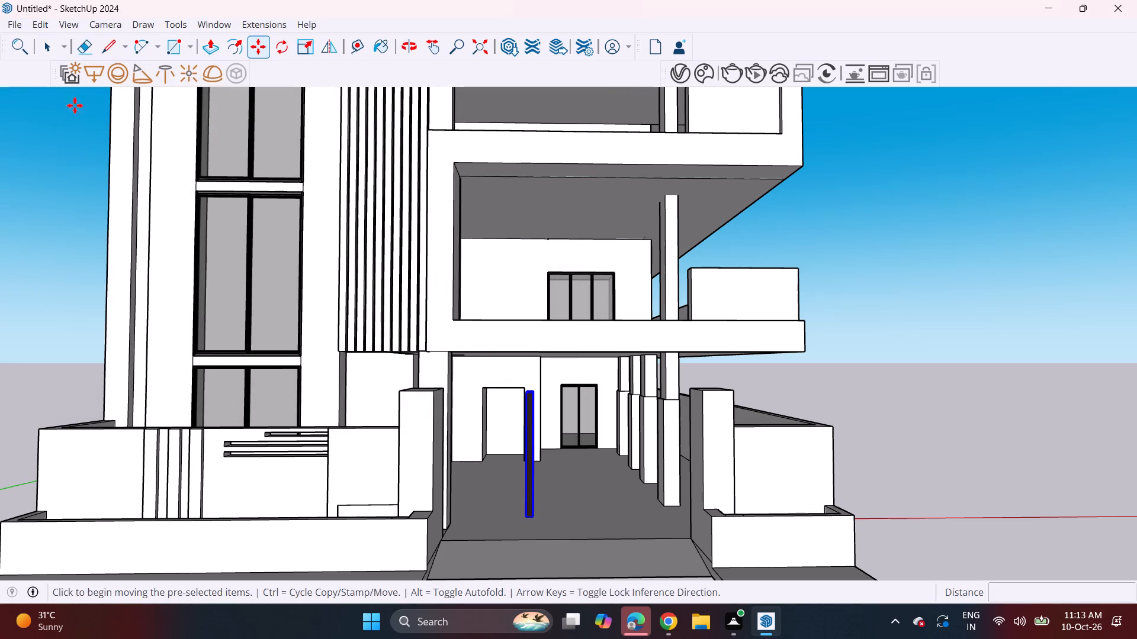
Rotate the imported door 90 degrees about the vertical axis so it faces the front.
{"action": "left_click", "coordinate": [286, 45]}
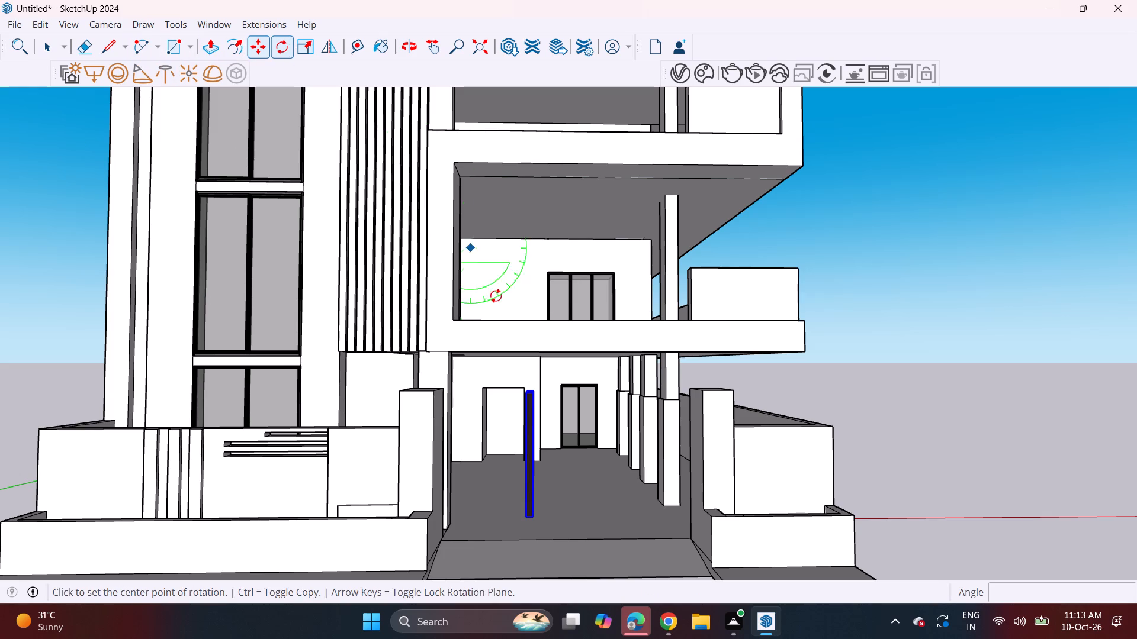
{"action": "left_click", "coordinate": [566, 487]}
{"action": "left_click", "coordinate": [600, 482]}
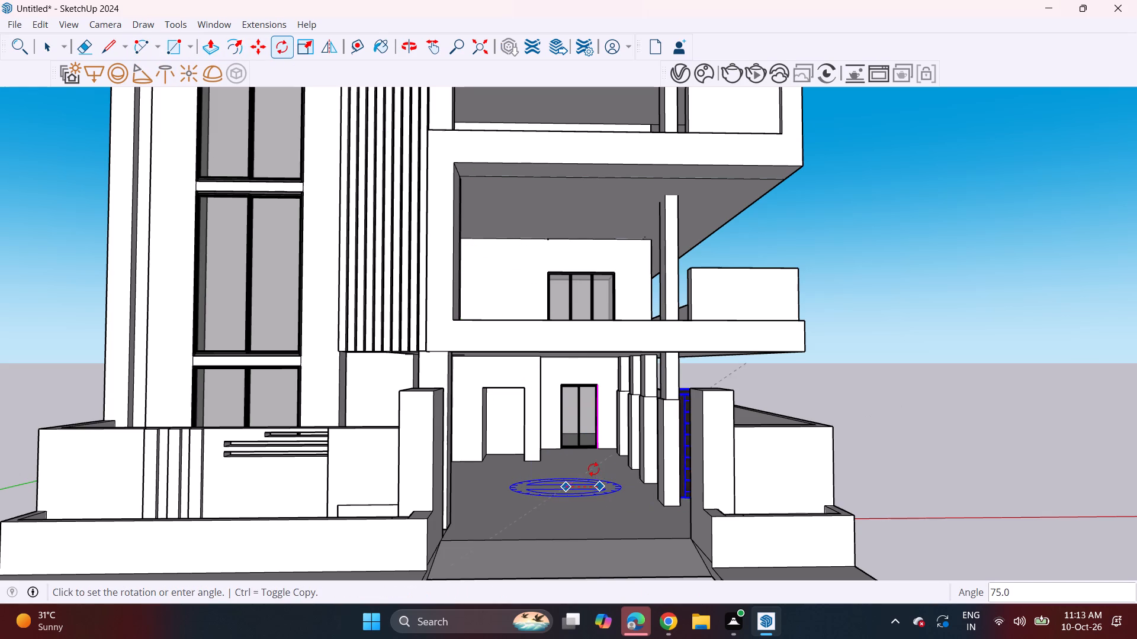
{"action": "left_click", "coordinate": [560, 473]}
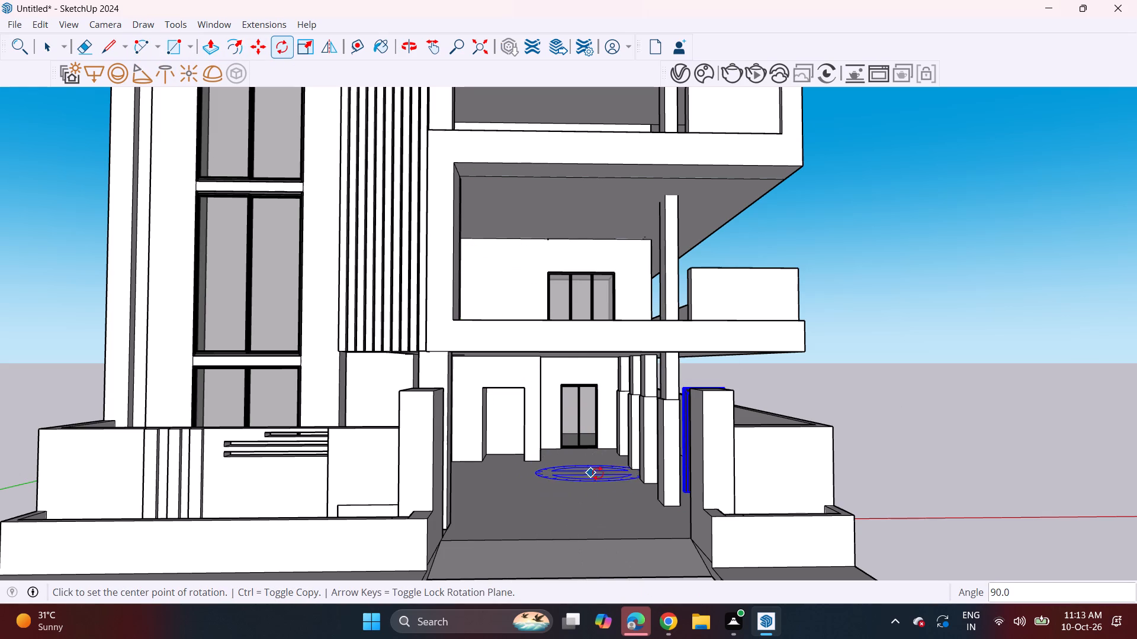
Move the wooden door so its upper front corner meets the upper corner of the empty door opening in the parking.
{"action": "key", "text": "m"}
{"action": "scroll", "coordinate": [690, 491], "scroll_direction": "up", "scroll_amount": 3}
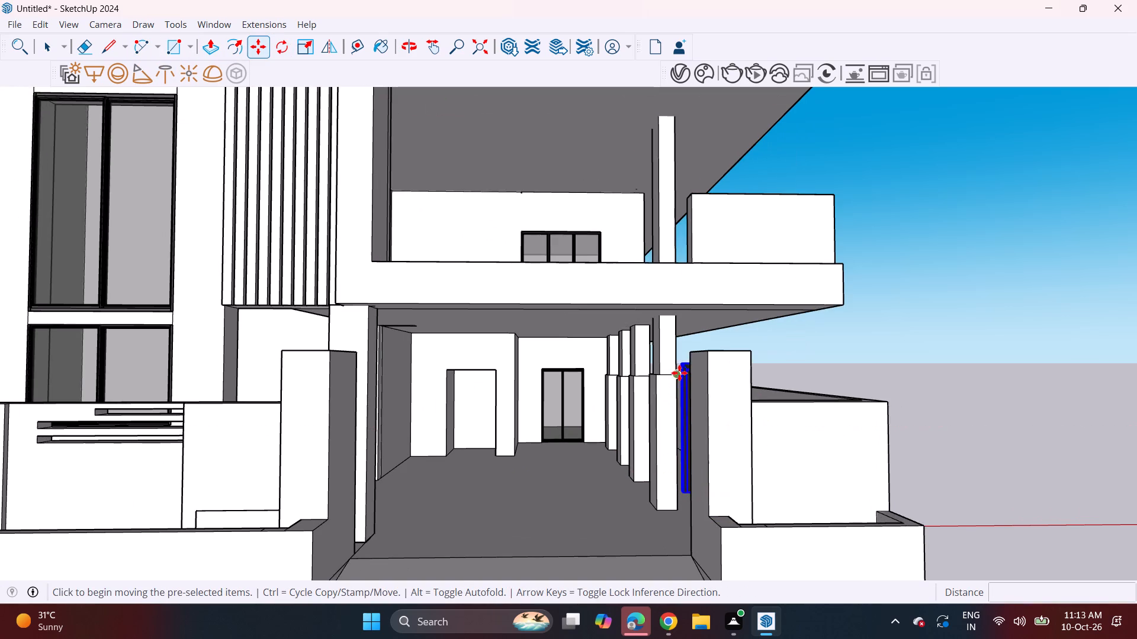
{"action": "left_click", "coordinate": [679, 367]}
{"action": "scroll", "coordinate": [421, 375], "scroll_direction": "up", "scroll_amount": 8}
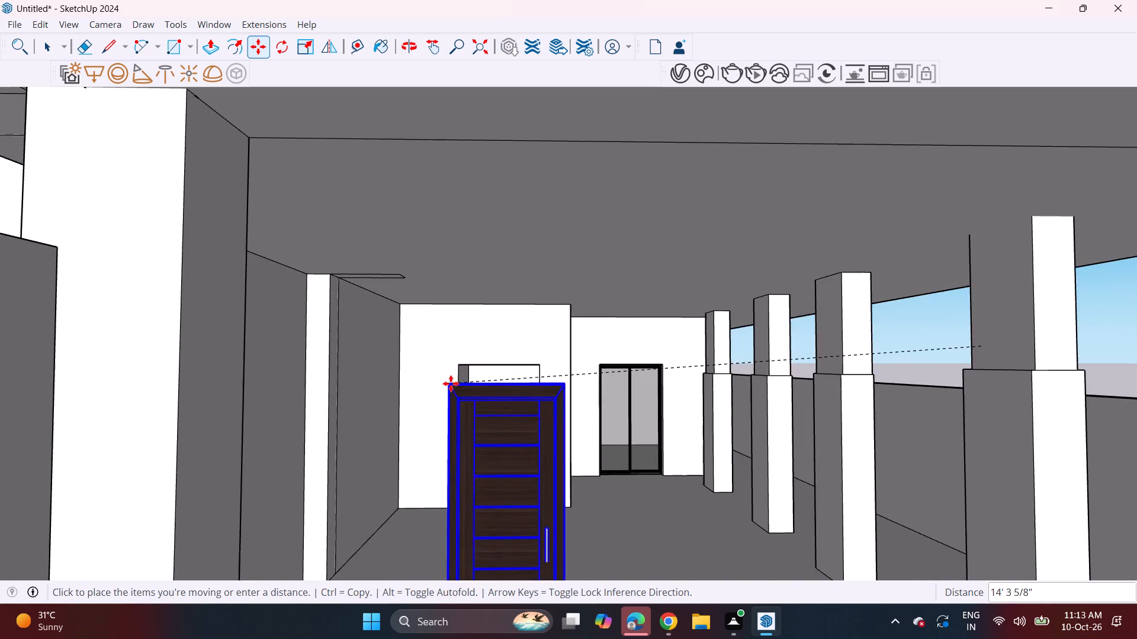
{"action": "scroll", "coordinate": [451, 383], "scroll_direction": "up", "scroll_amount": 6}
{"action": "middle_click_drag", "start_coordinate": [452, 378], "coordinate": [515, 389]}
{"action": "middle_click_drag", "start_coordinate": [512, 364], "coordinate": [360, 368]}
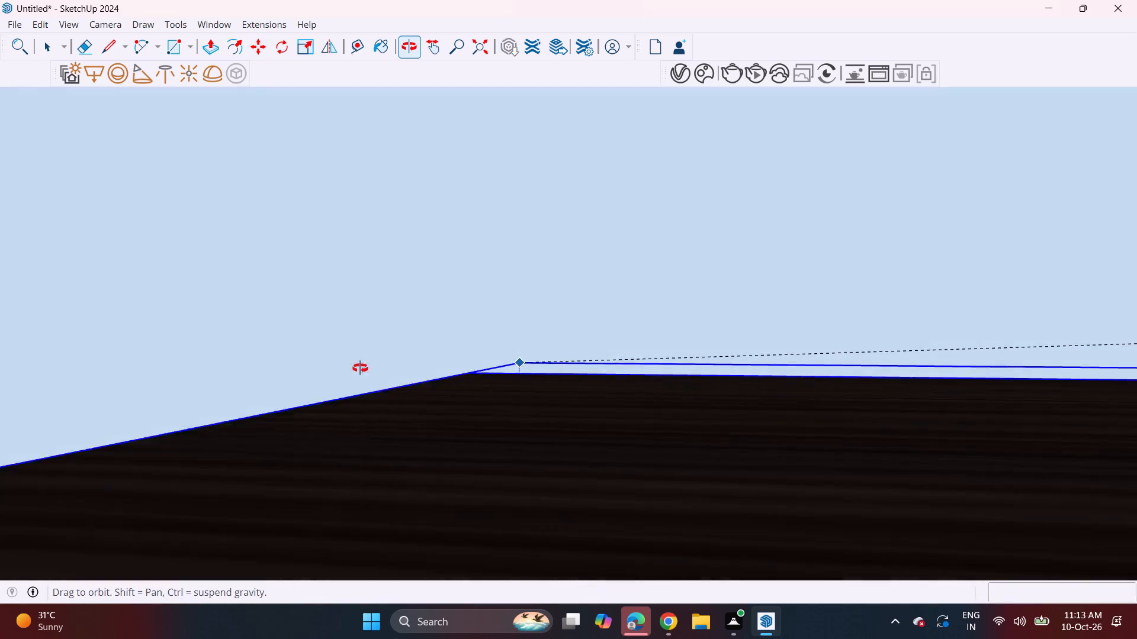
{"action": "middle_click_drag", "start_coordinate": [360, 368], "coordinate": [277, 347]}
{"action": "scroll", "coordinate": [295, 357], "scroll_direction": "up", "scroll_amount": 1}
{"action": "scroll", "coordinate": [332, 339], "scroll_direction": "down", "scroll_amount": 20}
{"action": "scroll", "coordinate": [332, 339], "scroll_direction": "down", "scroll_amount": 3}
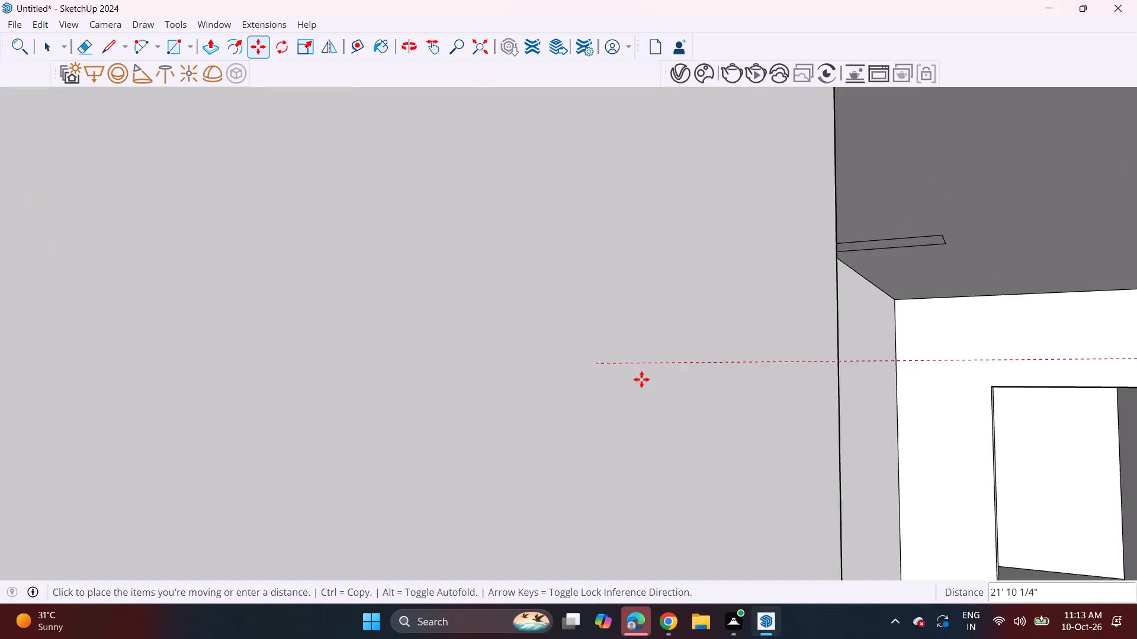
{"action": "middle_click_drag", "start_coordinate": [963, 383], "coordinate": [494, 393], "text": "shift"}
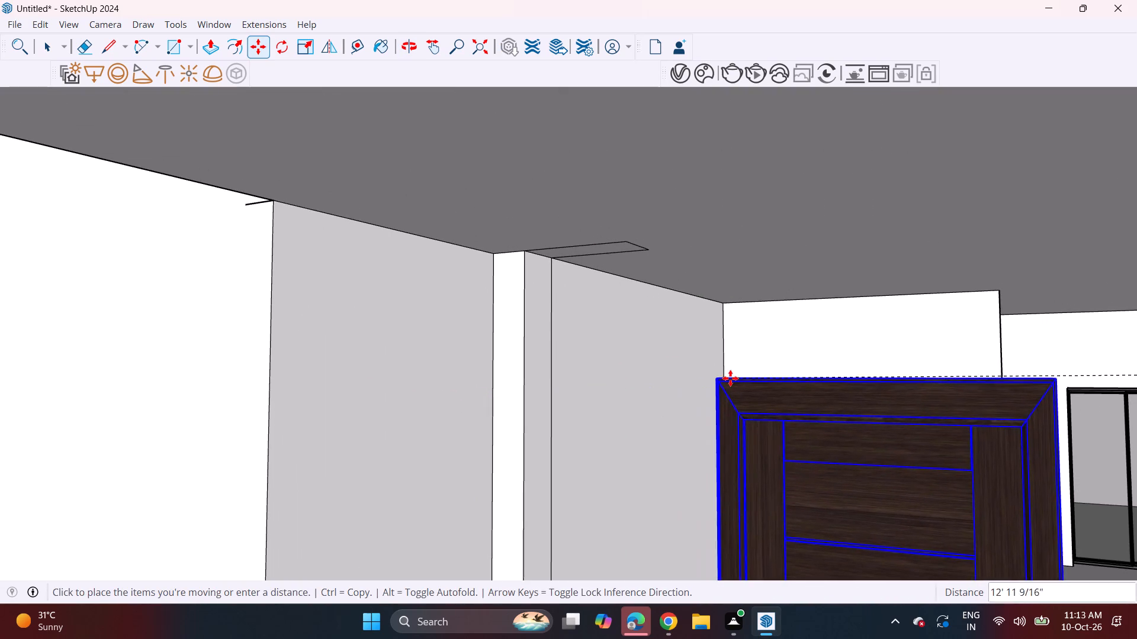
{"action": "middle_click_drag", "start_coordinate": [730, 378], "coordinate": [750, 402]}
{"action": "scroll", "coordinate": [770, 366], "scroll_direction": "up", "scroll_amount": 10}
{"action": "middle_click_drag", "start_coordinate": [768, 381], "coordinate": [769, 381]}
{"action": "scroll", "coordinate": [768, 381], "scroll_direction": "up", "scroll_amount": 1}
{"action": "middle_click_drag", "start_coordinate": [769, 381], "coordinate": [852, 372]}
{"action": "scroll", "coordinate": [687, 385], "scroll_direction": "up", "scroll_amount": 10}
{"action": "scroll", "coordinate": [629, 377], "scroll_direction": "up", "scroll_amount": 2}
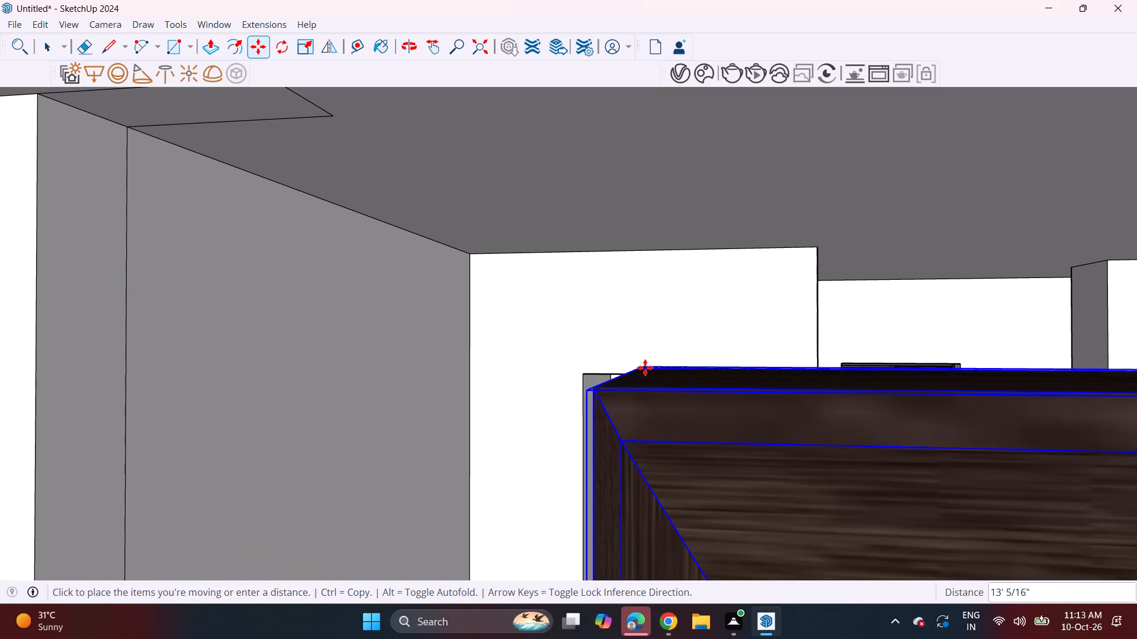
{"action": "left_click", "coordinate": [645, 367]}
{"action": "left_click", "coordinate": [589, 388]}
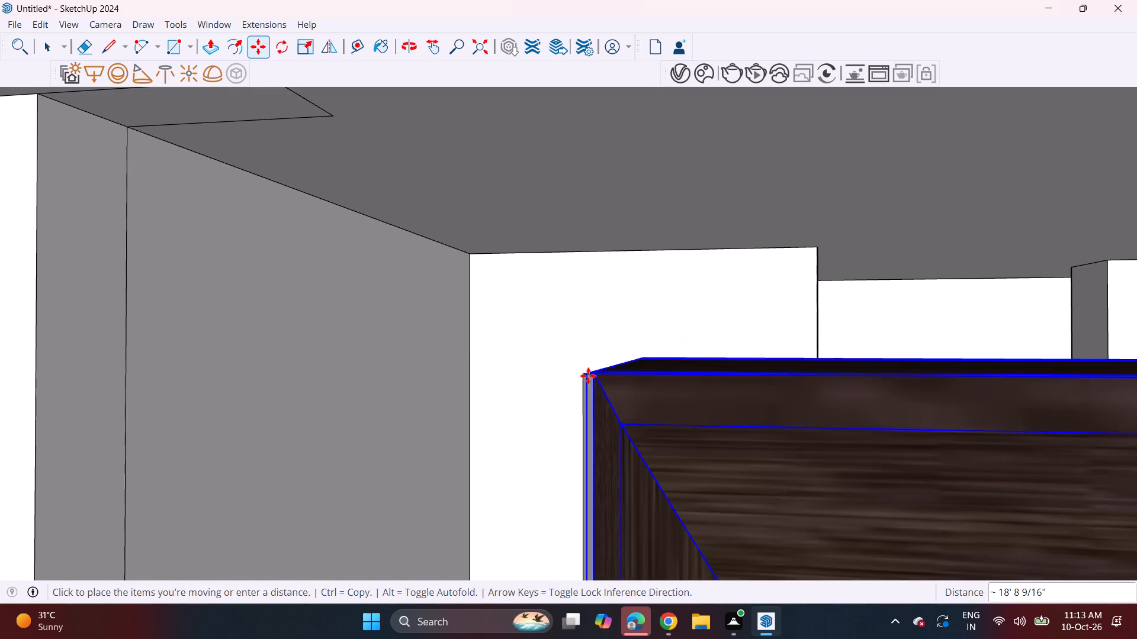
{"action": "left_click", "coordinate": [583, 379]}
{"action": "middle_click_drag", "start_coordinate": [660, 467], "coordinate": [587, 353]}
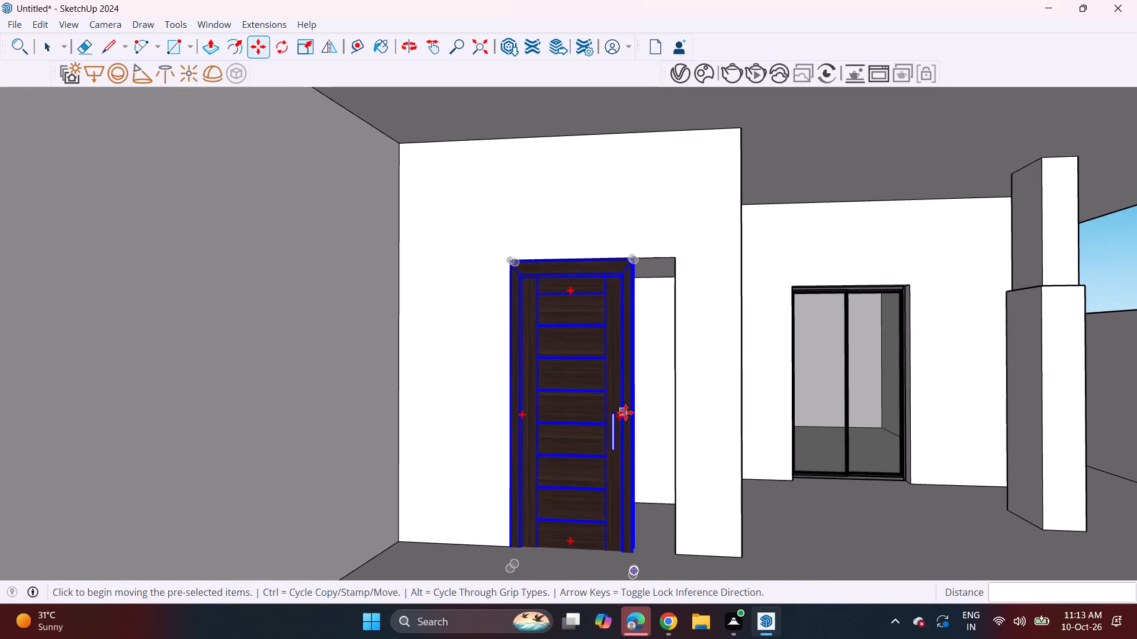
Scale the wooden door wider to fit the width of its opening.
{"action": "middle_click_drag", "start_coordinate": [621, 417], "coordinate": [521, 430]}
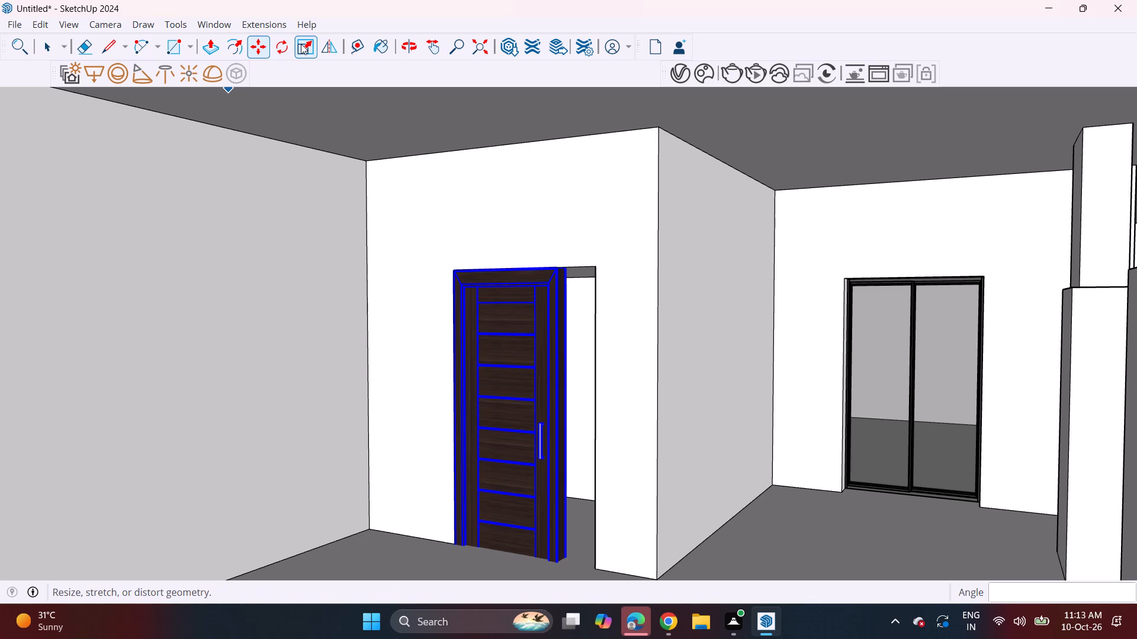
{"action": "left_click", "coordinate": [301, 44]}
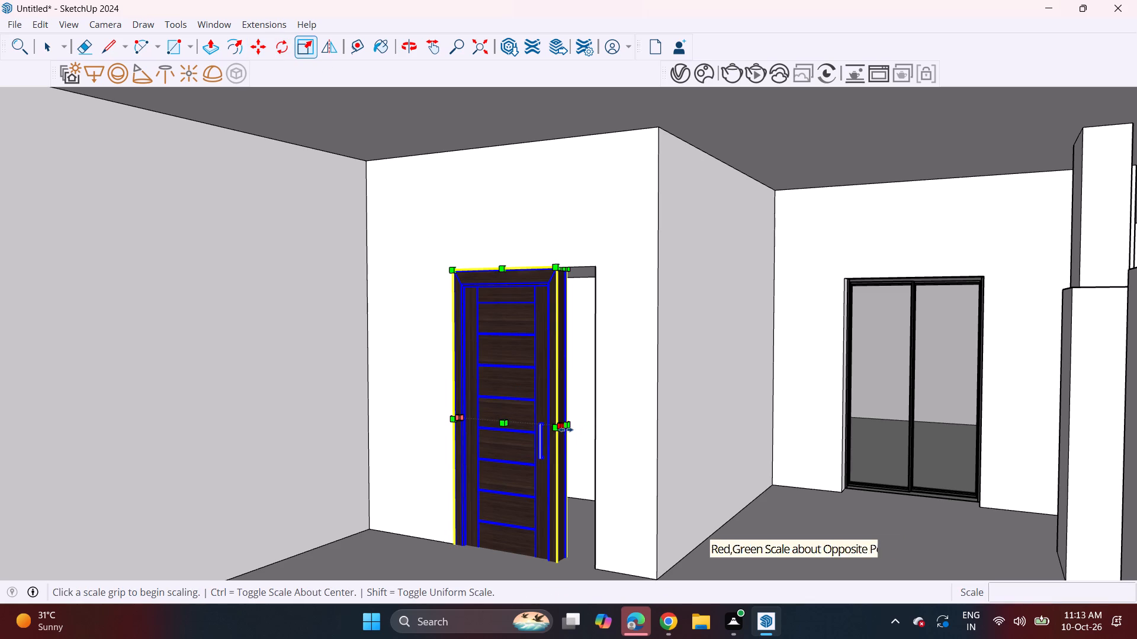
{"action": "left_click", "coordinate": [566, 430]}
{"action": "left_click", "coordinate": [599, 443]}
Scale the wooden door shorter along the blue axis so its bottom edge meets the parking floor.
{"action": "middle_click_drag", "start_coordinate": [542, 568], "coordinate": [545, 528]}
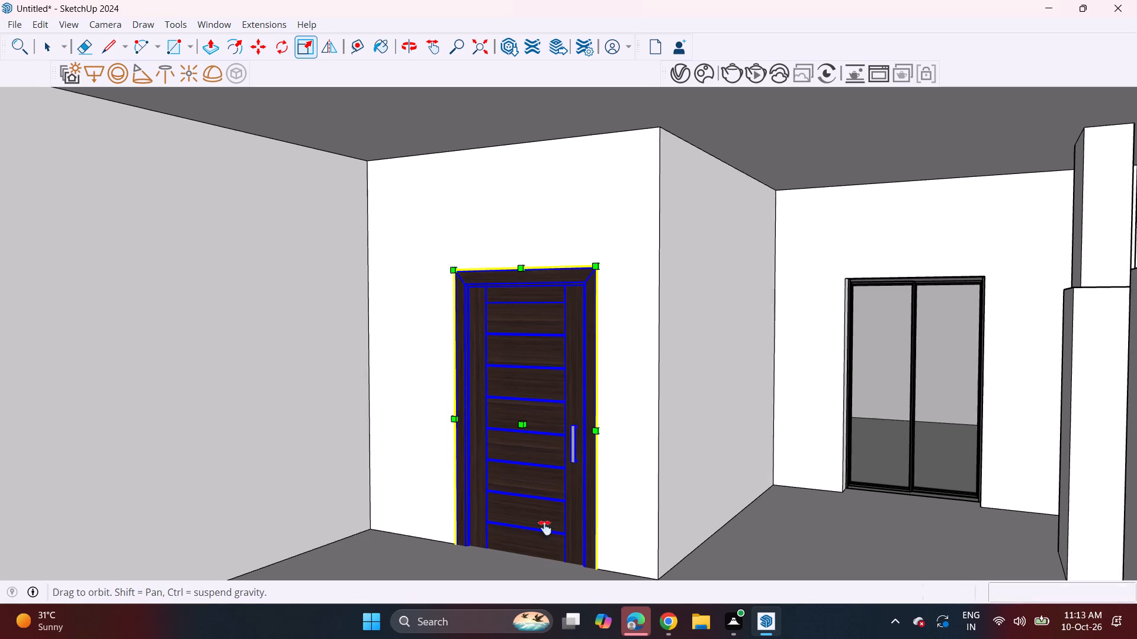
{"action": "middle_click_drag", "start_coordinate": [545, 528], "coordinate": [571, 292]}
{"action": "scroll", "coordinate": [555, 327], "scroll_direction": "up", "scroll_amount": 3}
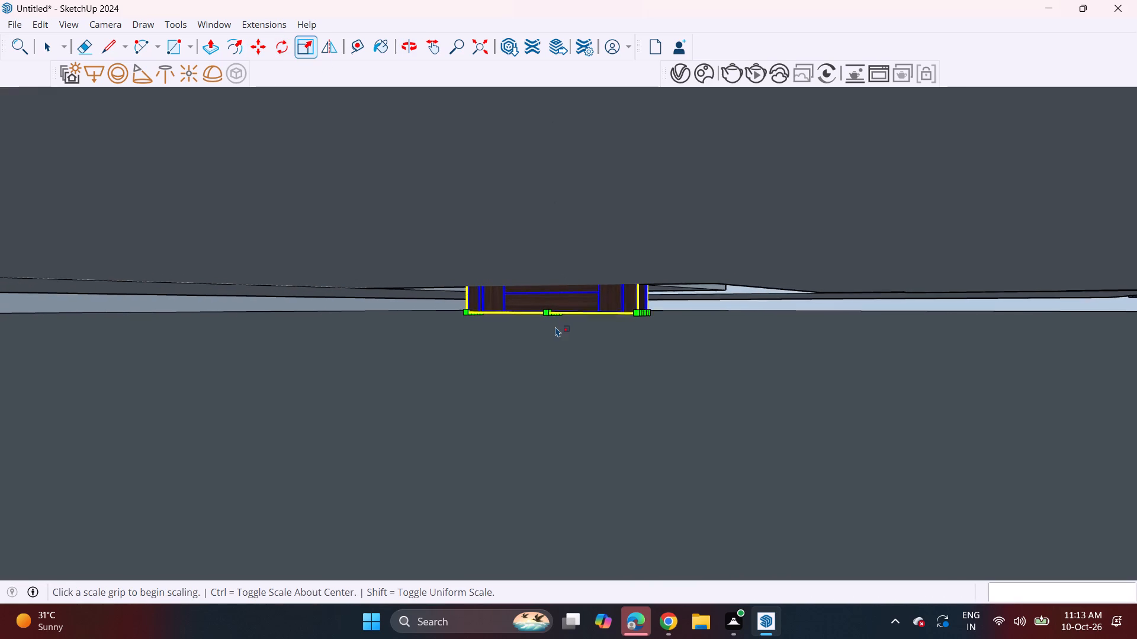
{"action": "scroll", "coordinate": [555, 327], "scroll_direction": "up", "scroll_amount": 1}
{"action": "left_click", "coordinate": [556, 310]}
{"action": "middle_click_drag", "start_coordinate": [558, 256], "coordinate": [567, 340], "text": "shift"}
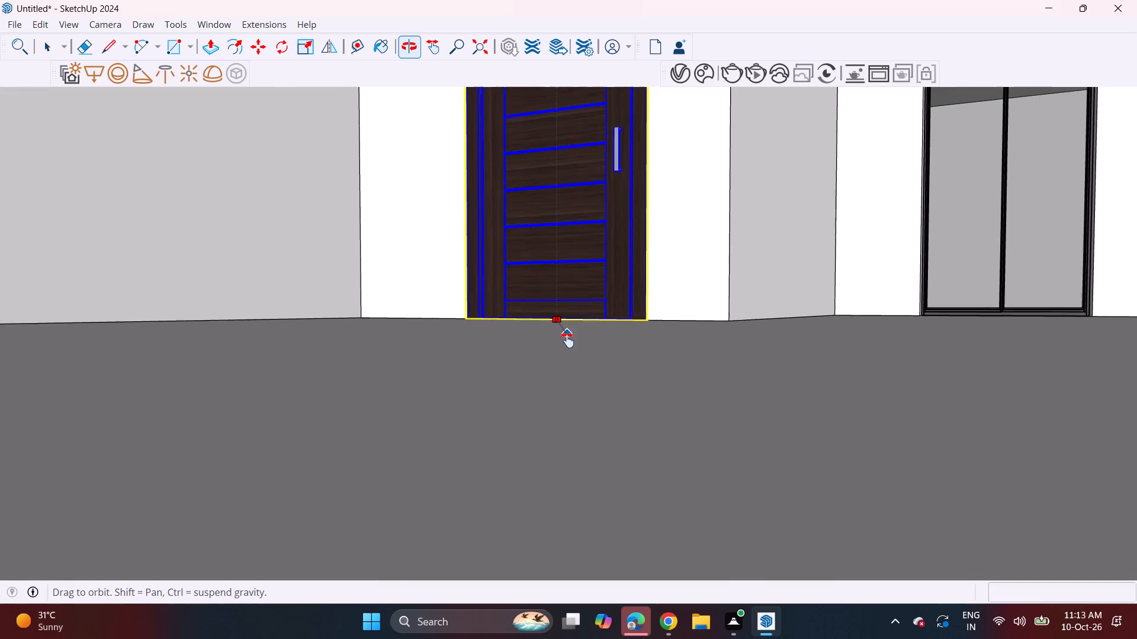
{"action": "middle_click_drag", "start_coordinate": [567, 340], "coordinate": [568, 352], "text": "shift"}
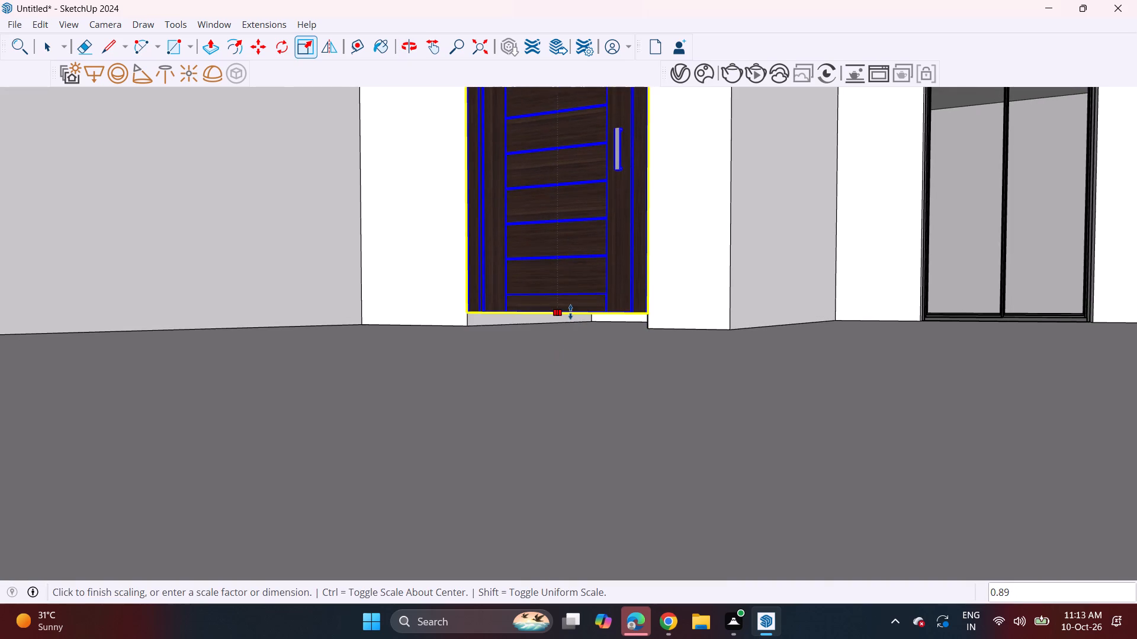
{"action": "left_click", "coordinate": [571, 306]}
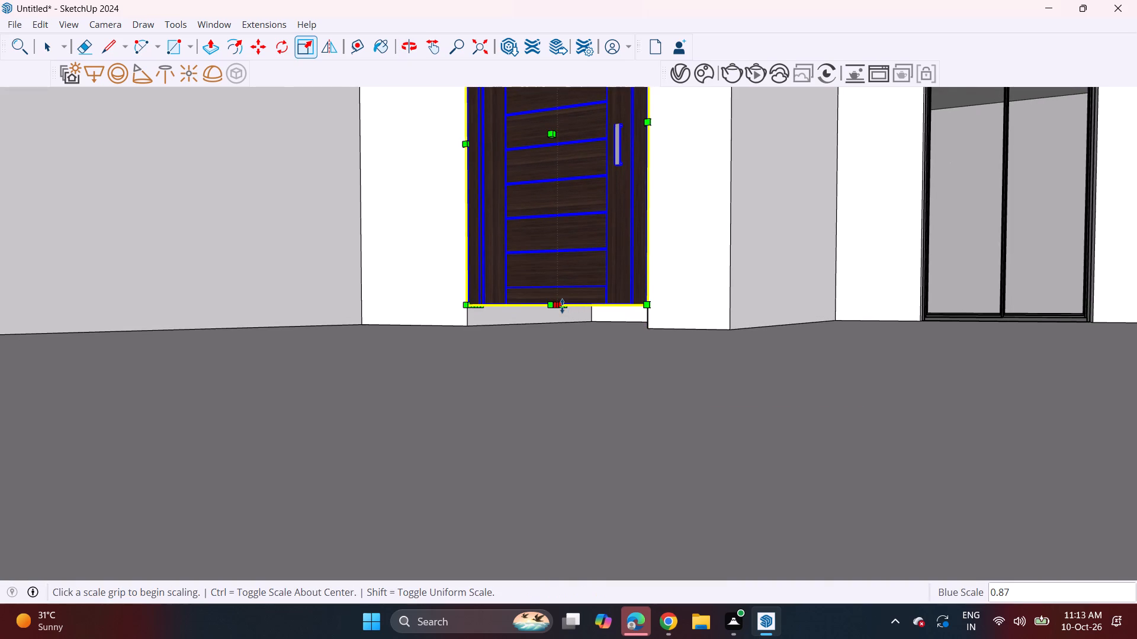
{"action": "scroll", "coordinate": [562, 306], "scroll_direction": "up", "scroll_amount": 2}
{"action": "left_click", "coordinate": [561, 305]}
{"action": "left_click", "coordinate": [561, 338]}
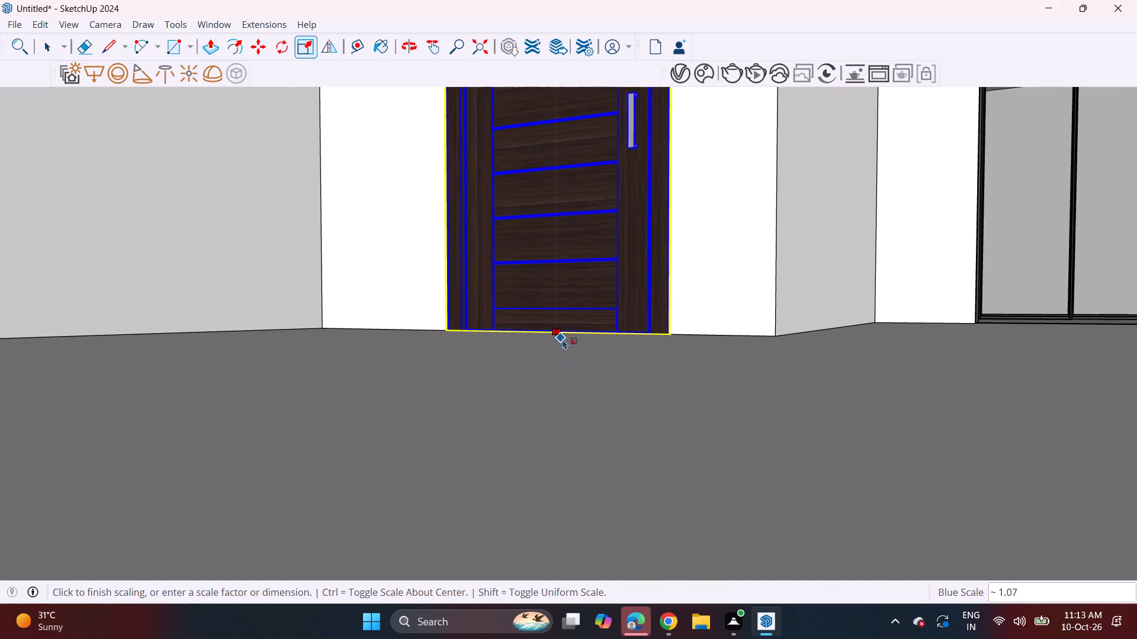
{"action": "middle_click_drag", "start_coordinate": [483, 365], "coordinate": [690, 409]}
{"action": "scroll", "coordinate": [635, 362], "scroll_direction": "down", "scroll_amount": 4}
{"action": "middle_click_drag", "start_coordinate": [667, 363], "coordinate": [579, 344]}
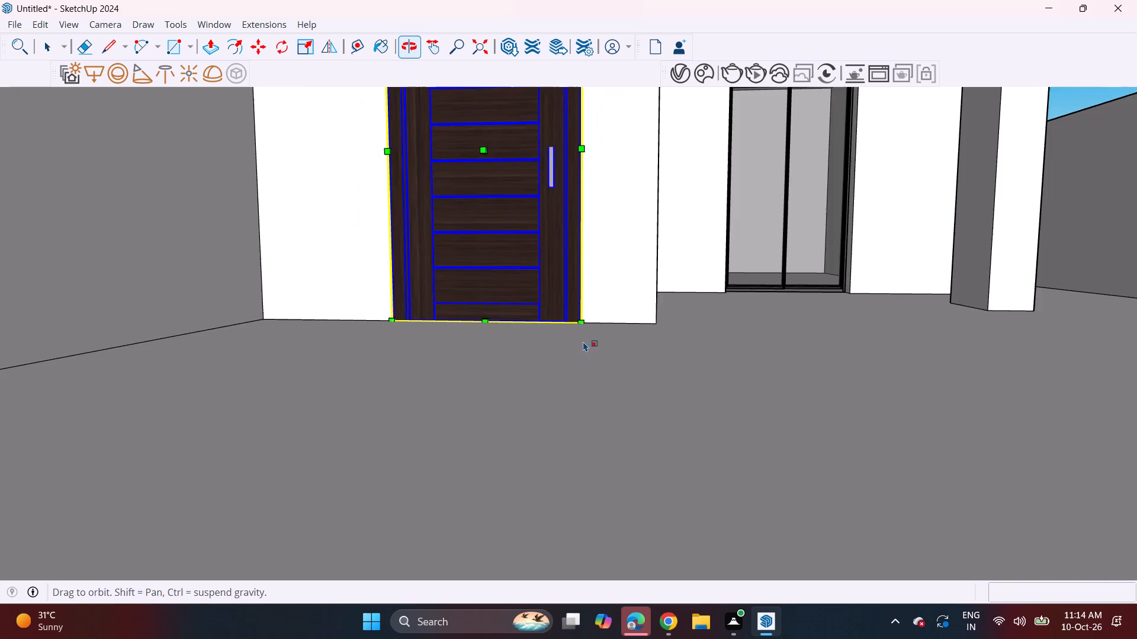
{"action": "scroll", "coordinate": [583, 341], "scroll_direction": "down", "scroll_amount": 20}
{"action": "scroll", "coordinate": [583, 341], "scroll_direction": "down", "scroll_amount": 3}
{"action": "key", "text": "space"}
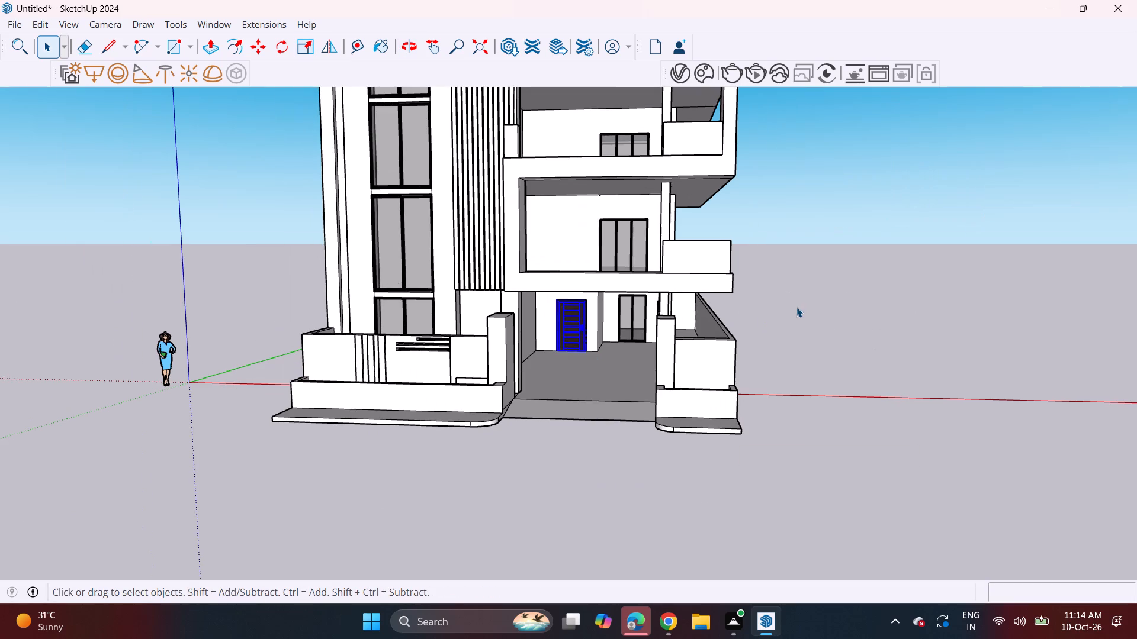
{"action": "left_click", "coordinate": [798, 306]}
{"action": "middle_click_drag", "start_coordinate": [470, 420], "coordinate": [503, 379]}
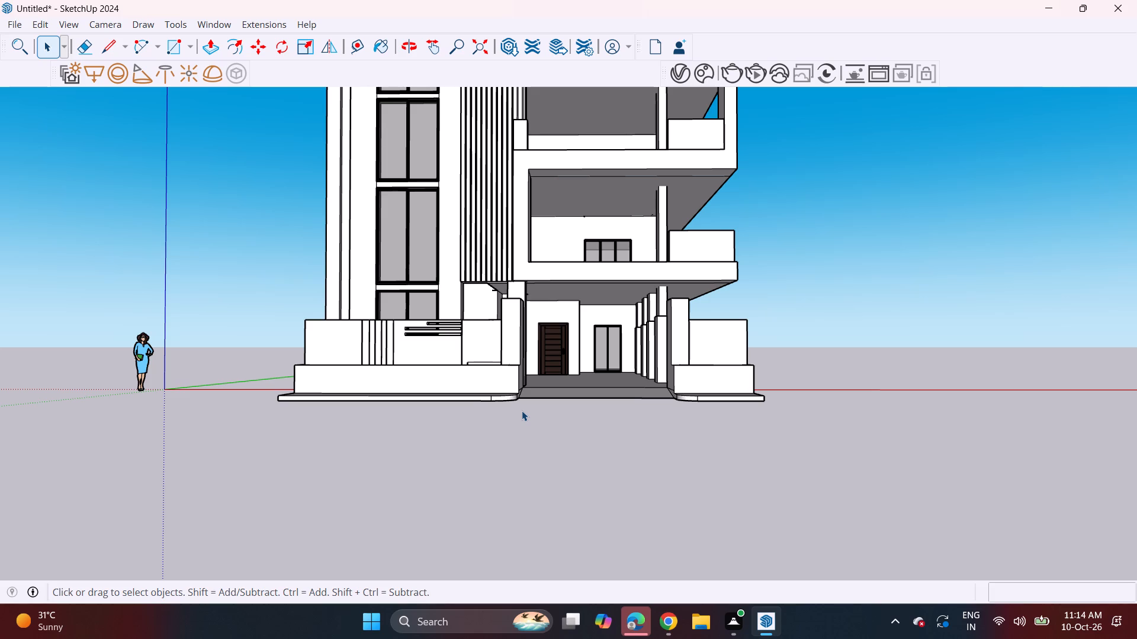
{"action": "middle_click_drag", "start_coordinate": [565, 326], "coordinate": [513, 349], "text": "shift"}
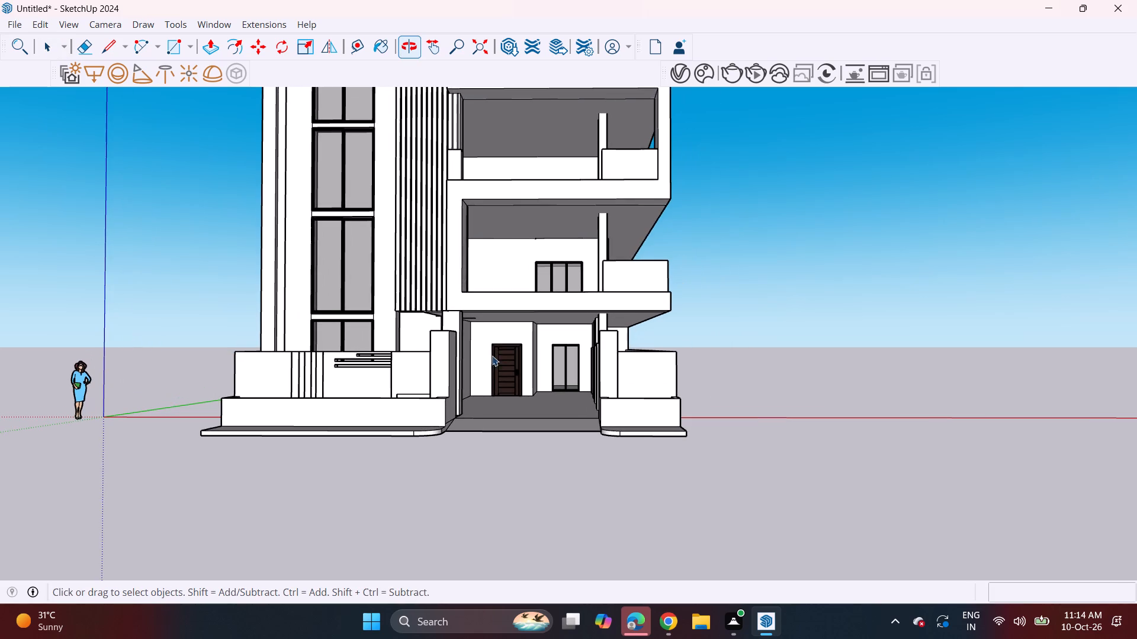
Push/Pull the side wall face inside the ground-floor parking outward about 3' 3/4", and repeat the push on the adjacent column's side face.
{"action": "middle_click_drag", "start_coordinate": [455, 368], "coordinate": [497, 368]}
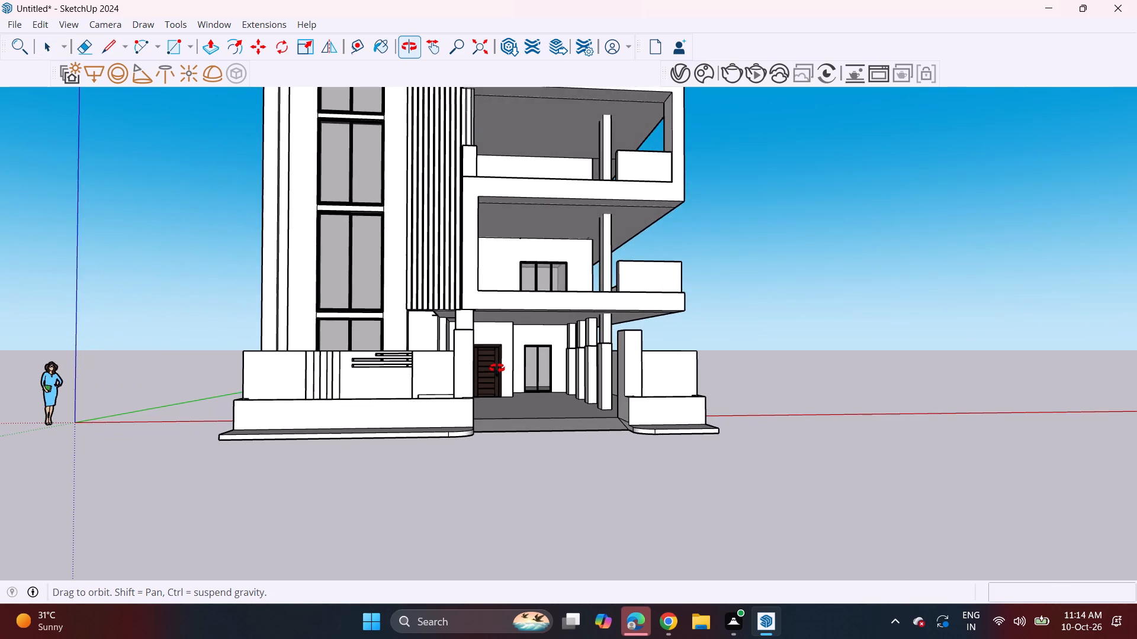
{"action": "middle_click_drag", "start_coordinate": [497, 368], "coordinate": [510, 361]}
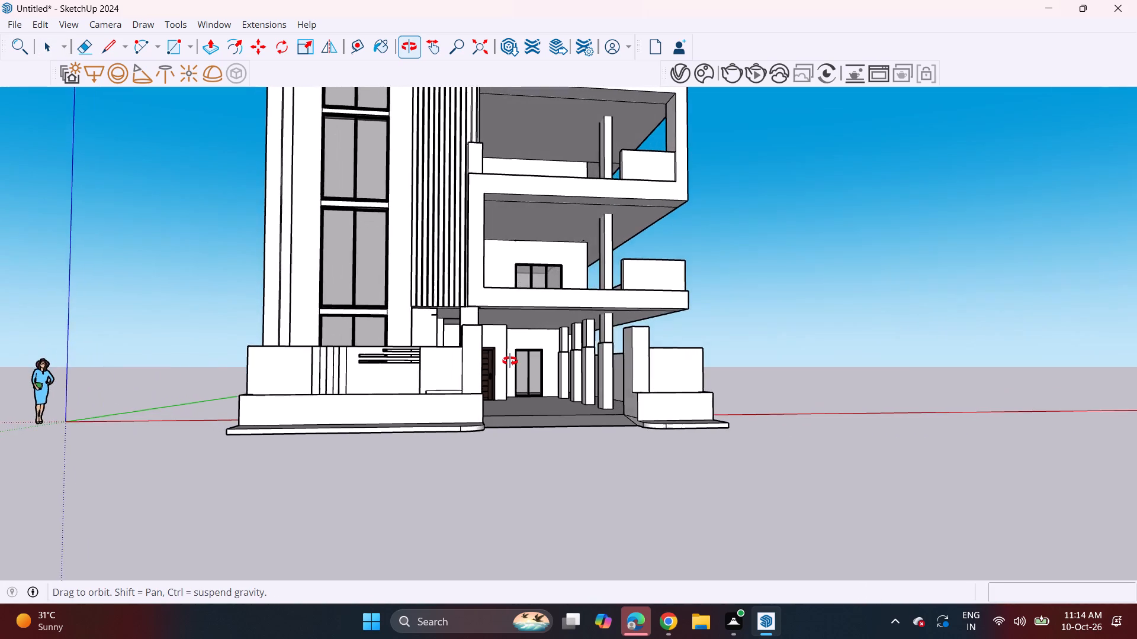
{"action": "middle_click_drag", "start_coordinate": [510, 361], "coordinate": [435, 394]}
{"action": "scroll", "coordinate": [516, 352], "scroll_direction": "up", "scroll_amount": 7}
{"action": "key", "text": "space"}
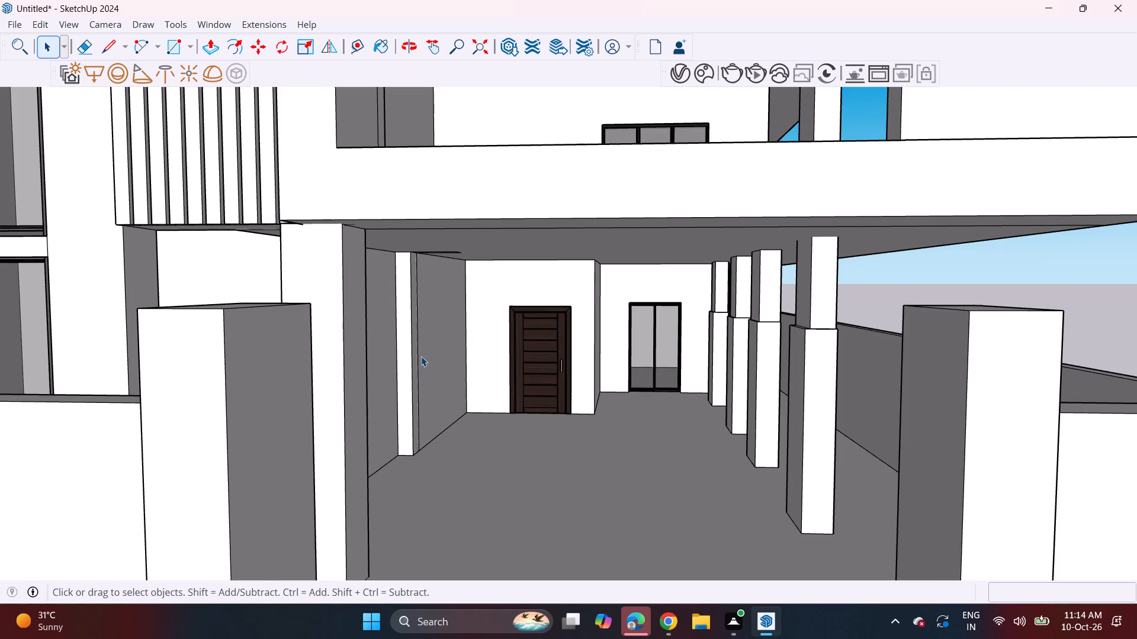
{"action": "key", "text": "p"}
{"action": "left_click", "coordinate": [432, 362]}
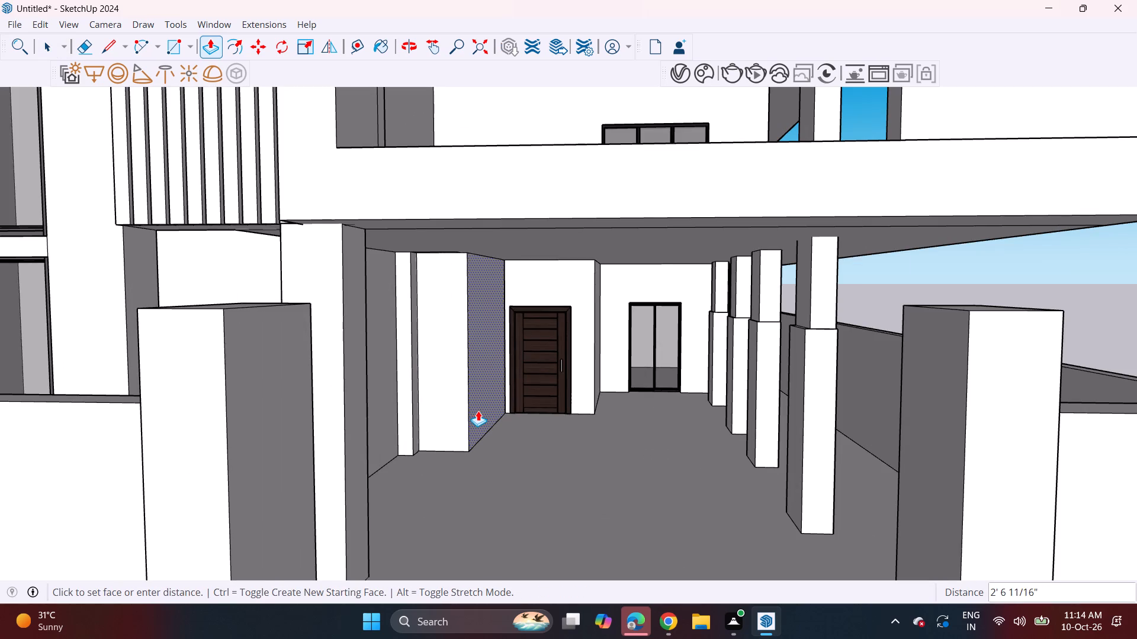
{"action": "left_click", "coordinate": [364, 473]}
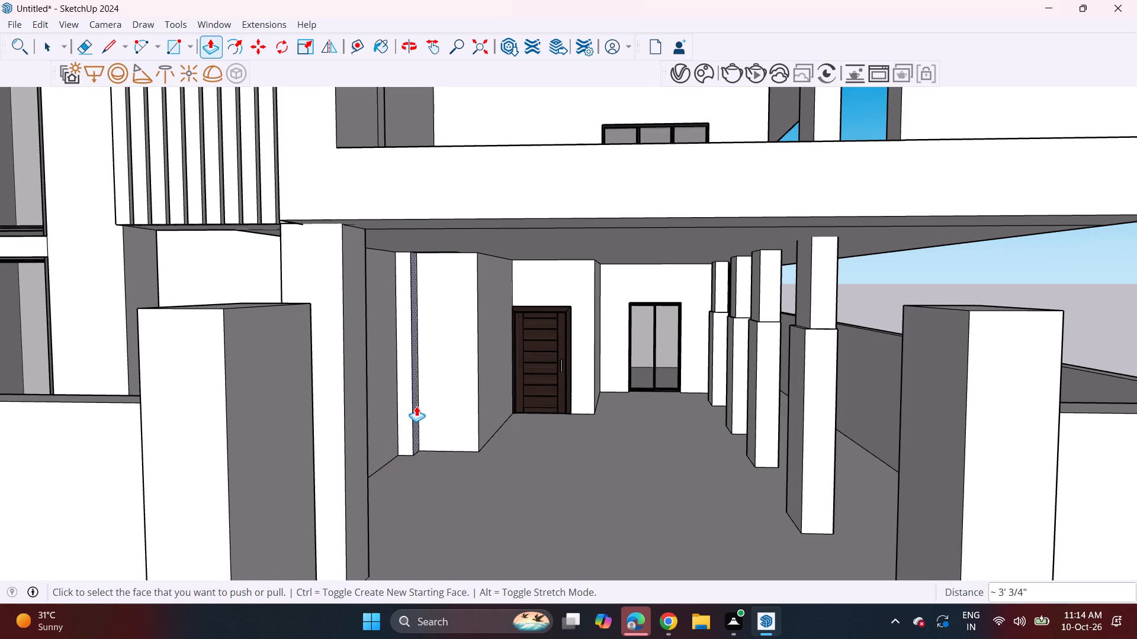
{"action": "double_click", "coordinate": [416, 406]}
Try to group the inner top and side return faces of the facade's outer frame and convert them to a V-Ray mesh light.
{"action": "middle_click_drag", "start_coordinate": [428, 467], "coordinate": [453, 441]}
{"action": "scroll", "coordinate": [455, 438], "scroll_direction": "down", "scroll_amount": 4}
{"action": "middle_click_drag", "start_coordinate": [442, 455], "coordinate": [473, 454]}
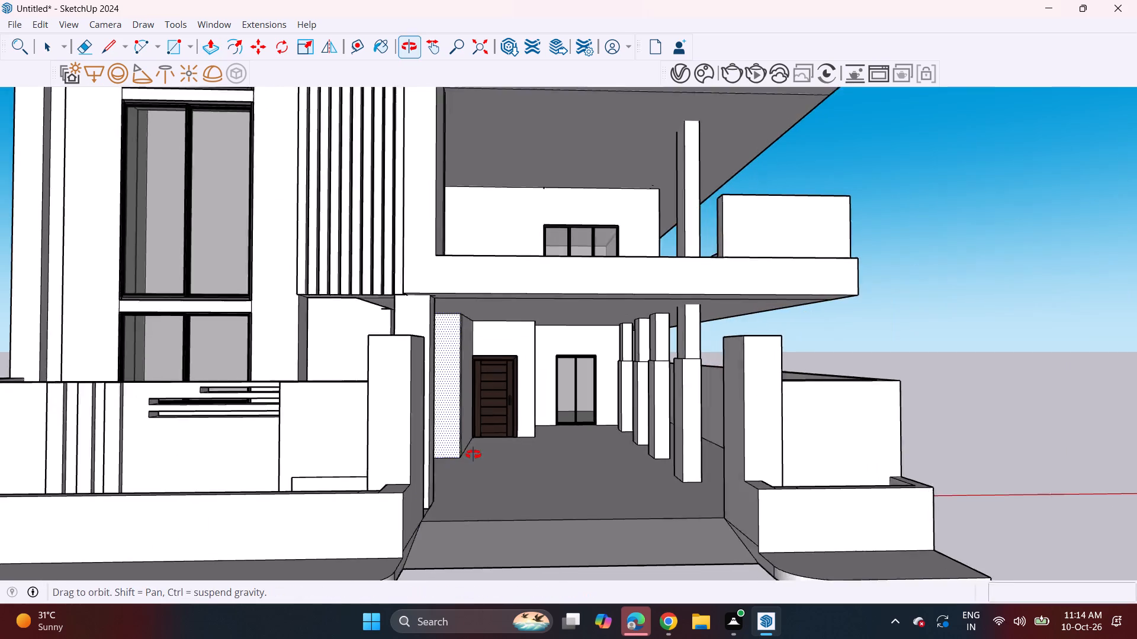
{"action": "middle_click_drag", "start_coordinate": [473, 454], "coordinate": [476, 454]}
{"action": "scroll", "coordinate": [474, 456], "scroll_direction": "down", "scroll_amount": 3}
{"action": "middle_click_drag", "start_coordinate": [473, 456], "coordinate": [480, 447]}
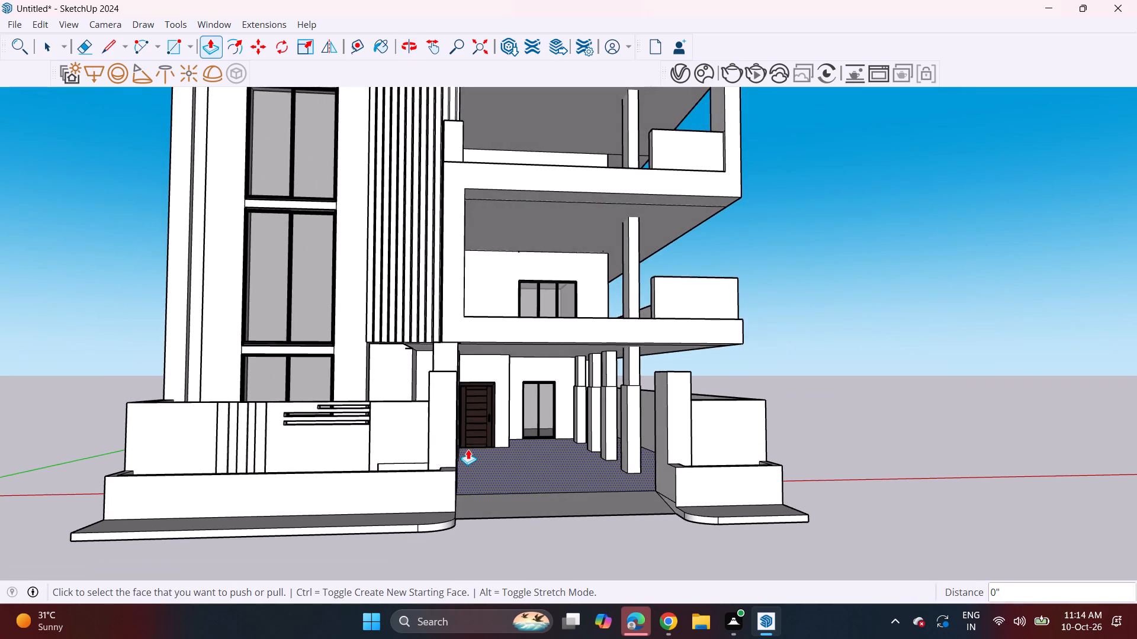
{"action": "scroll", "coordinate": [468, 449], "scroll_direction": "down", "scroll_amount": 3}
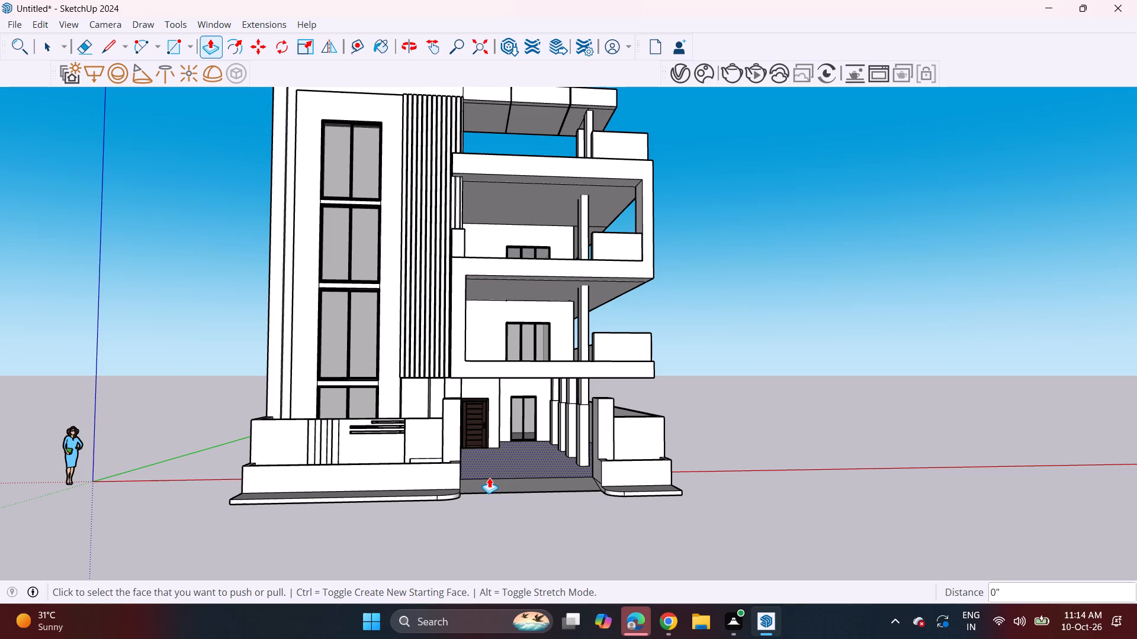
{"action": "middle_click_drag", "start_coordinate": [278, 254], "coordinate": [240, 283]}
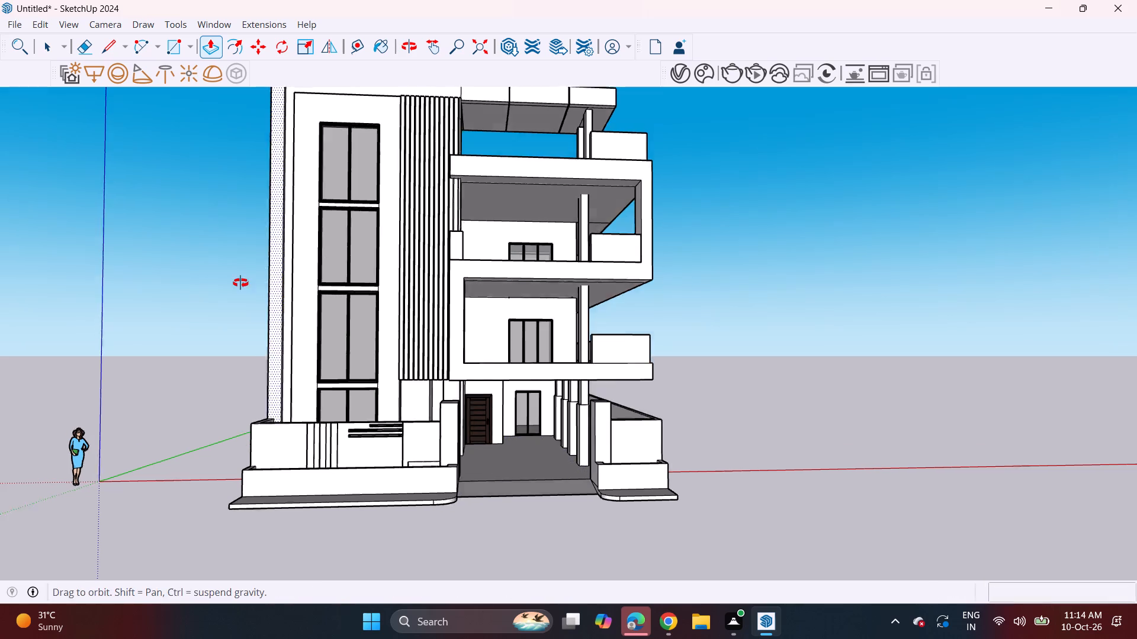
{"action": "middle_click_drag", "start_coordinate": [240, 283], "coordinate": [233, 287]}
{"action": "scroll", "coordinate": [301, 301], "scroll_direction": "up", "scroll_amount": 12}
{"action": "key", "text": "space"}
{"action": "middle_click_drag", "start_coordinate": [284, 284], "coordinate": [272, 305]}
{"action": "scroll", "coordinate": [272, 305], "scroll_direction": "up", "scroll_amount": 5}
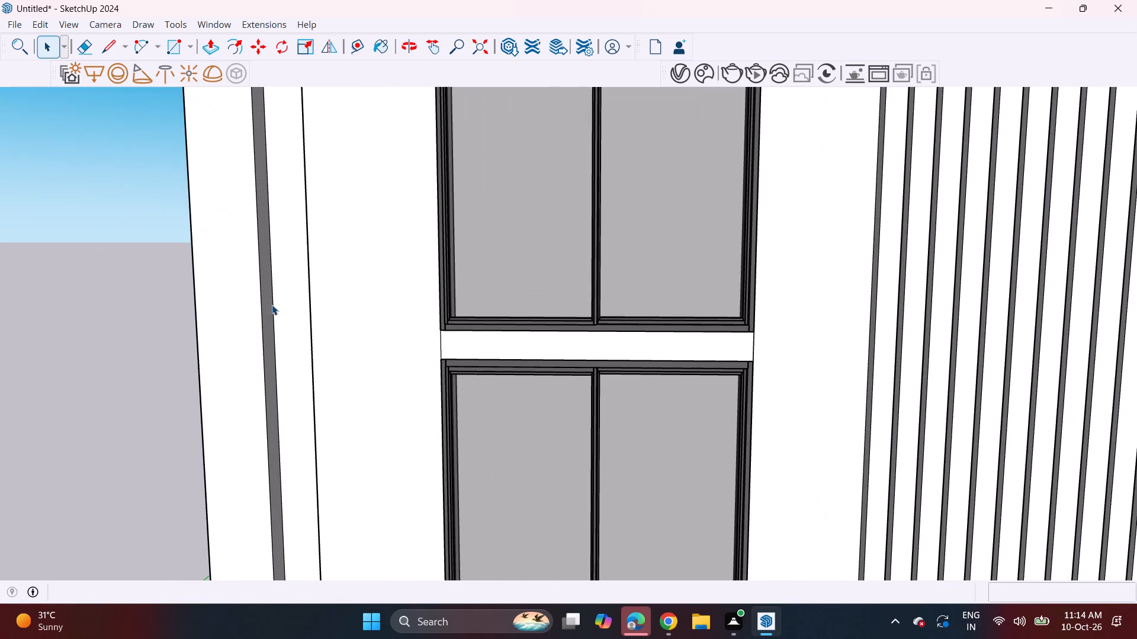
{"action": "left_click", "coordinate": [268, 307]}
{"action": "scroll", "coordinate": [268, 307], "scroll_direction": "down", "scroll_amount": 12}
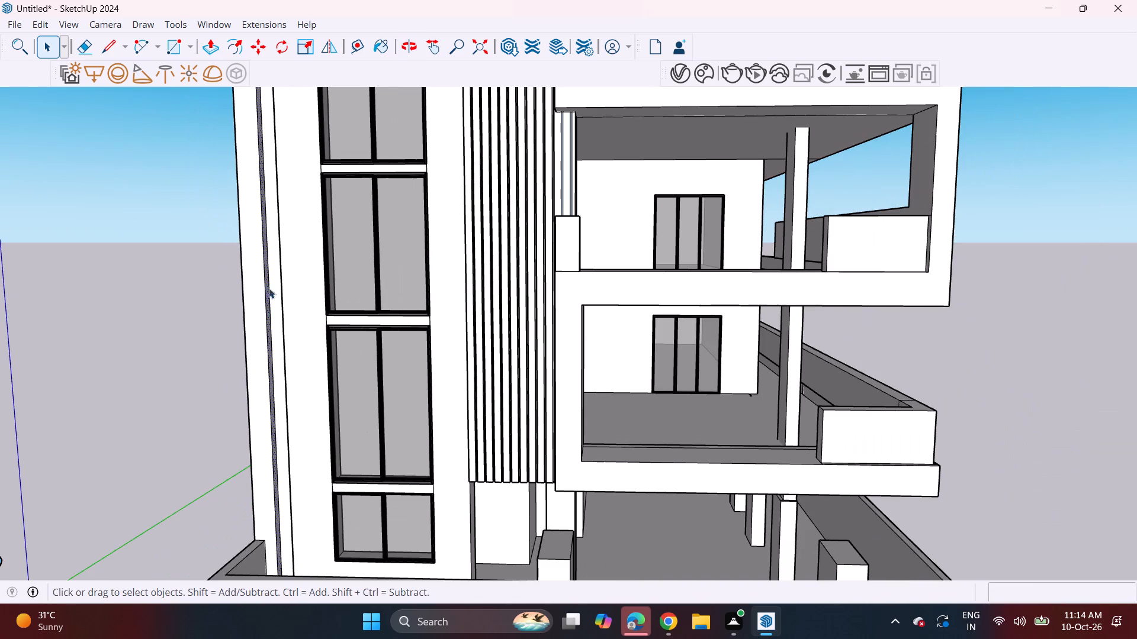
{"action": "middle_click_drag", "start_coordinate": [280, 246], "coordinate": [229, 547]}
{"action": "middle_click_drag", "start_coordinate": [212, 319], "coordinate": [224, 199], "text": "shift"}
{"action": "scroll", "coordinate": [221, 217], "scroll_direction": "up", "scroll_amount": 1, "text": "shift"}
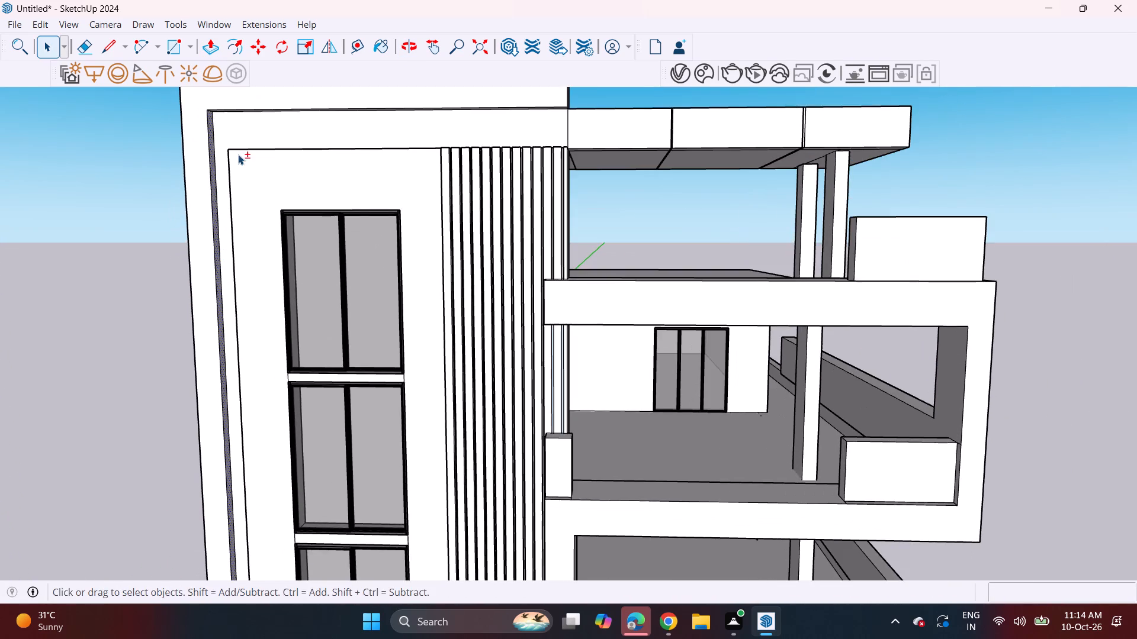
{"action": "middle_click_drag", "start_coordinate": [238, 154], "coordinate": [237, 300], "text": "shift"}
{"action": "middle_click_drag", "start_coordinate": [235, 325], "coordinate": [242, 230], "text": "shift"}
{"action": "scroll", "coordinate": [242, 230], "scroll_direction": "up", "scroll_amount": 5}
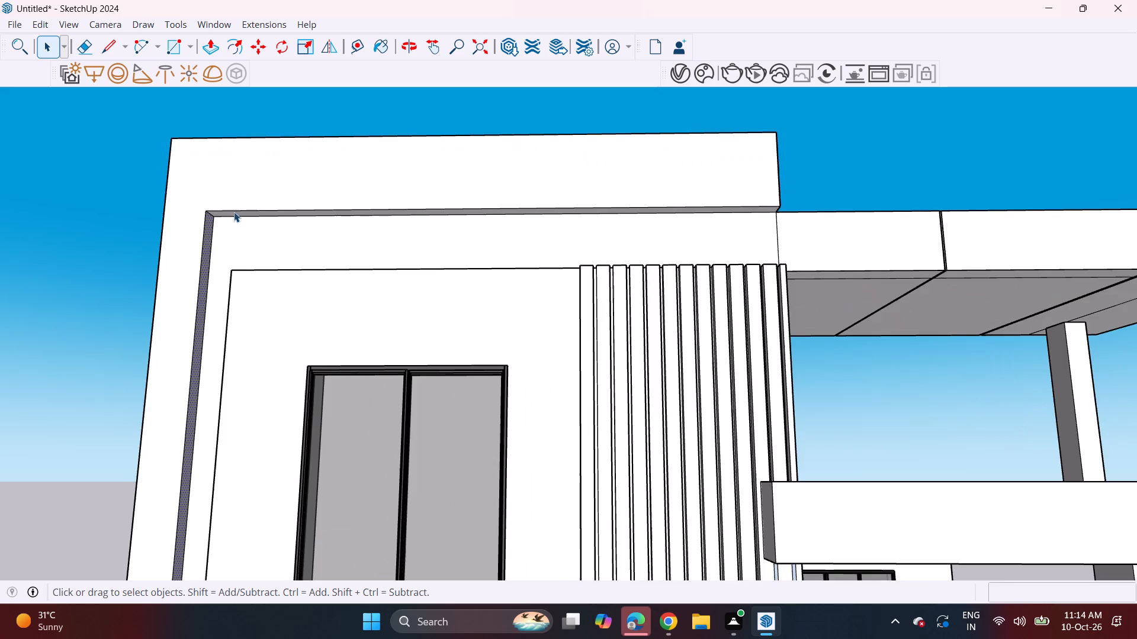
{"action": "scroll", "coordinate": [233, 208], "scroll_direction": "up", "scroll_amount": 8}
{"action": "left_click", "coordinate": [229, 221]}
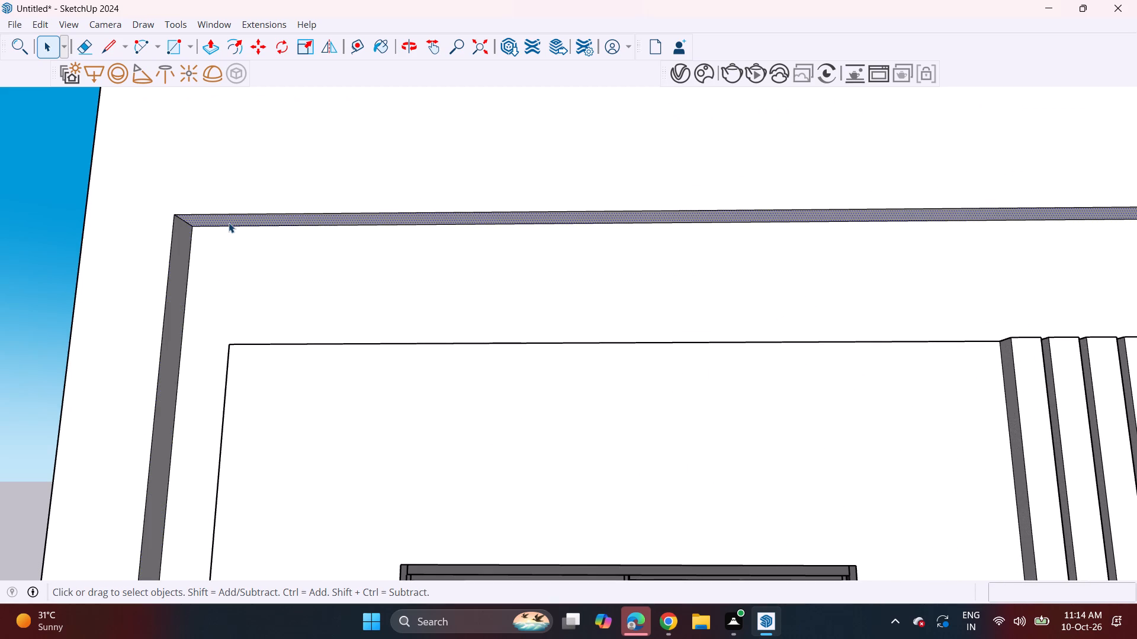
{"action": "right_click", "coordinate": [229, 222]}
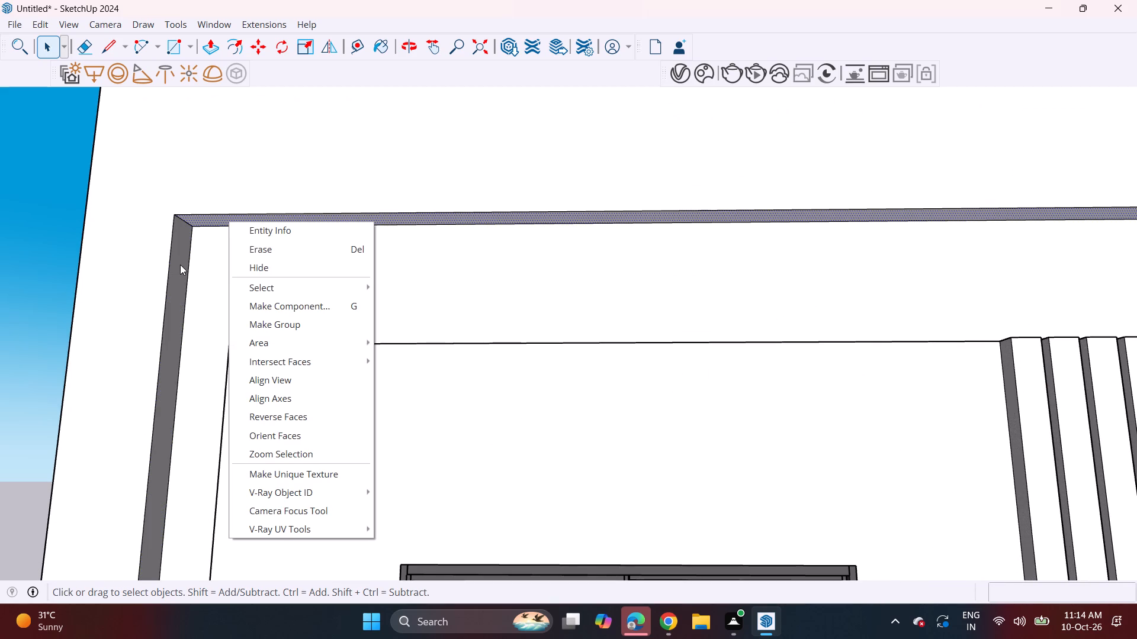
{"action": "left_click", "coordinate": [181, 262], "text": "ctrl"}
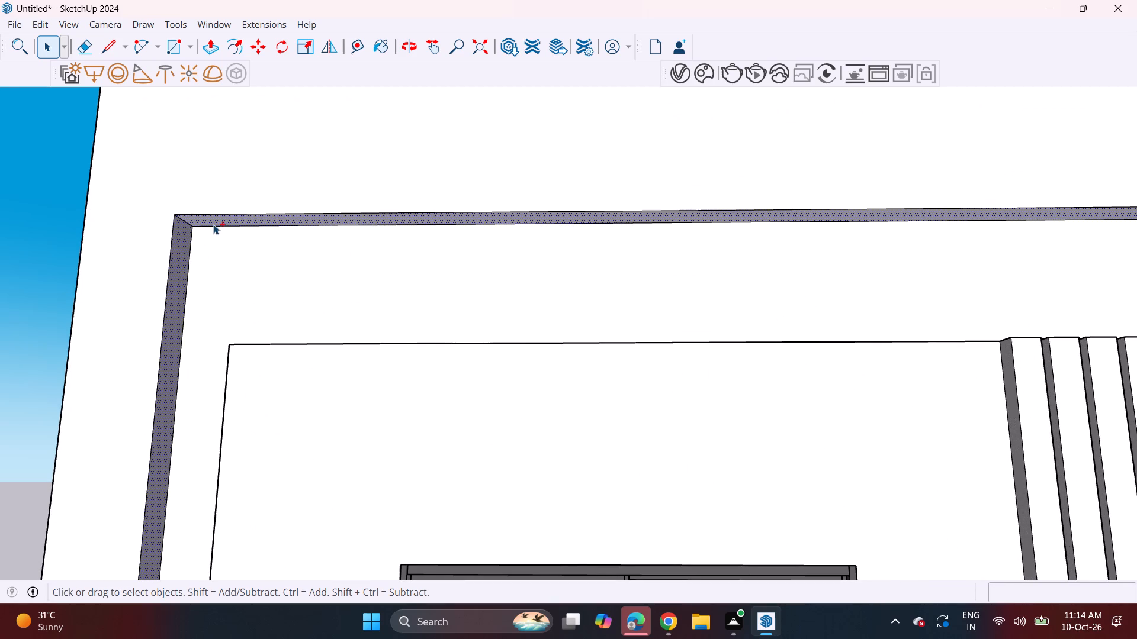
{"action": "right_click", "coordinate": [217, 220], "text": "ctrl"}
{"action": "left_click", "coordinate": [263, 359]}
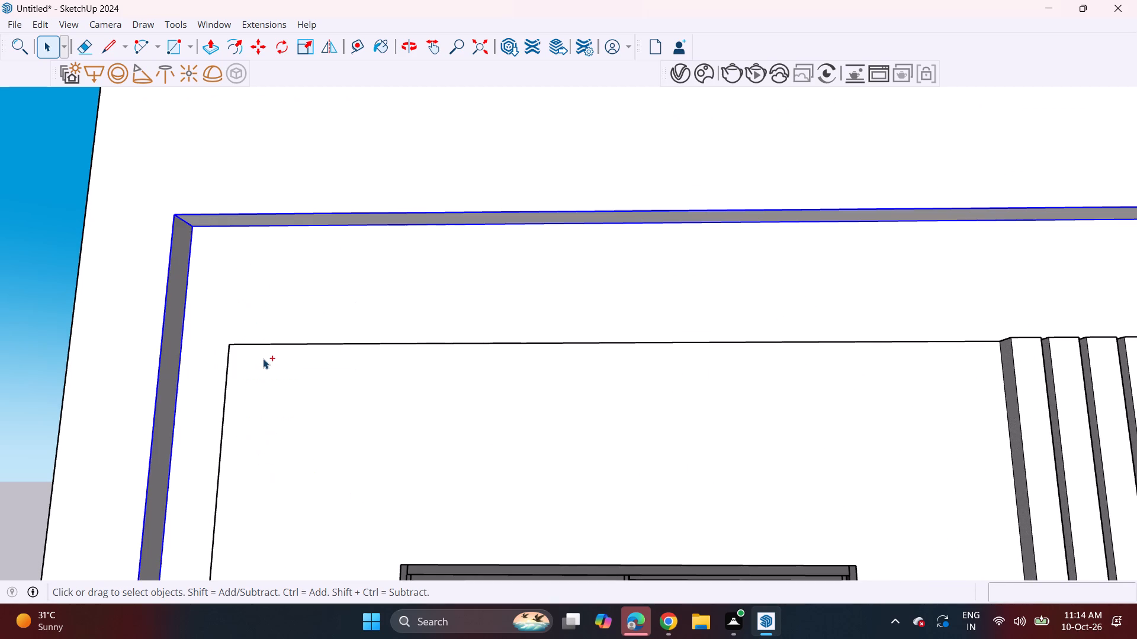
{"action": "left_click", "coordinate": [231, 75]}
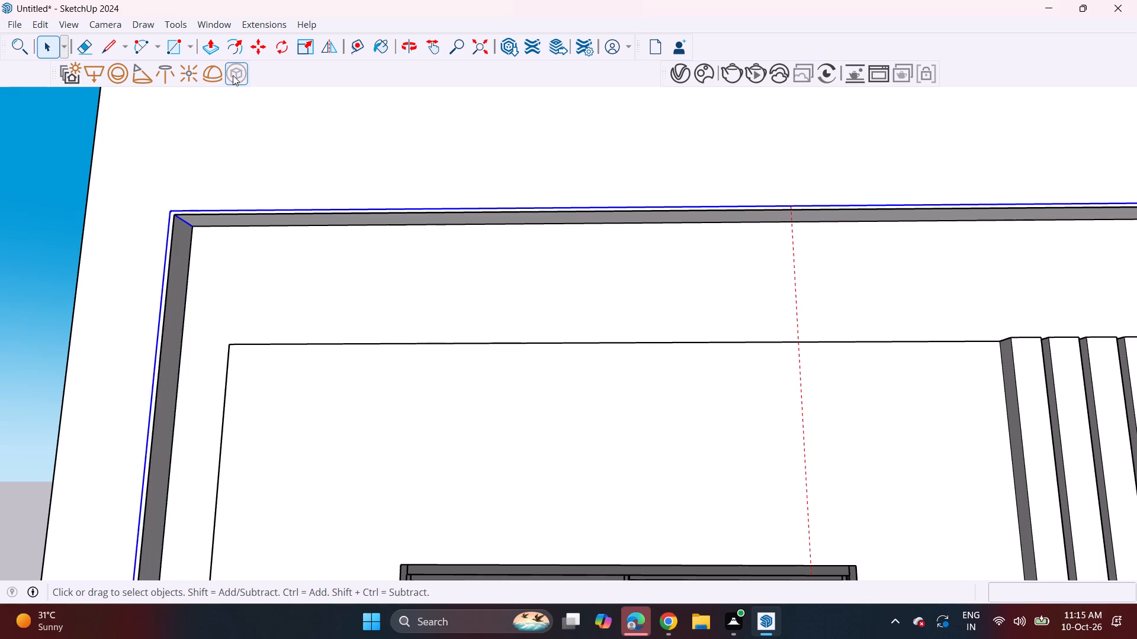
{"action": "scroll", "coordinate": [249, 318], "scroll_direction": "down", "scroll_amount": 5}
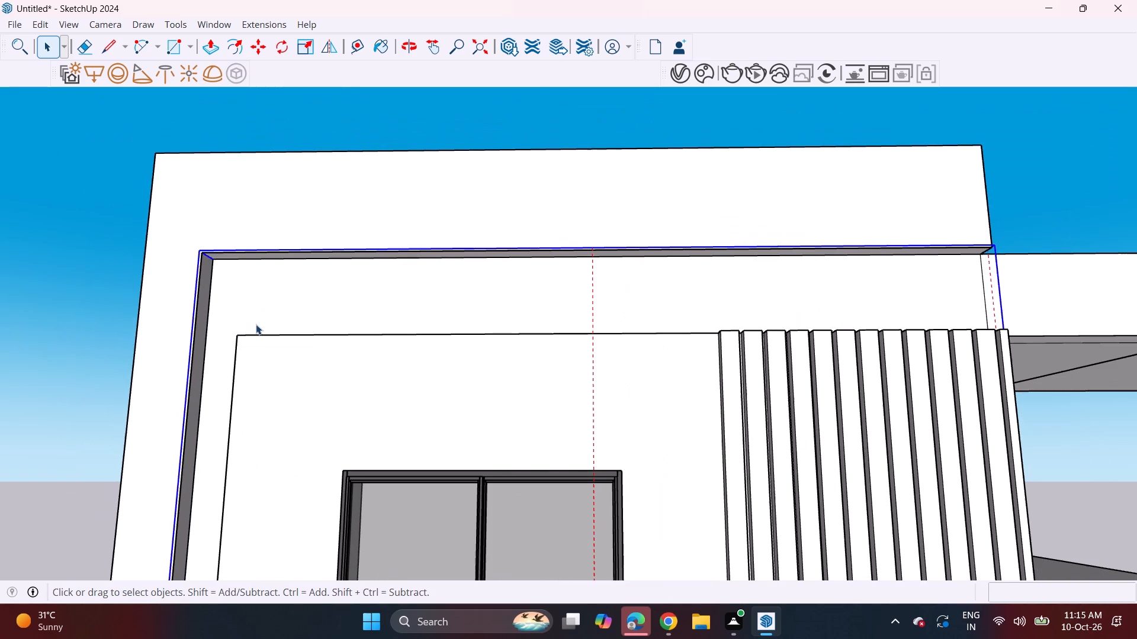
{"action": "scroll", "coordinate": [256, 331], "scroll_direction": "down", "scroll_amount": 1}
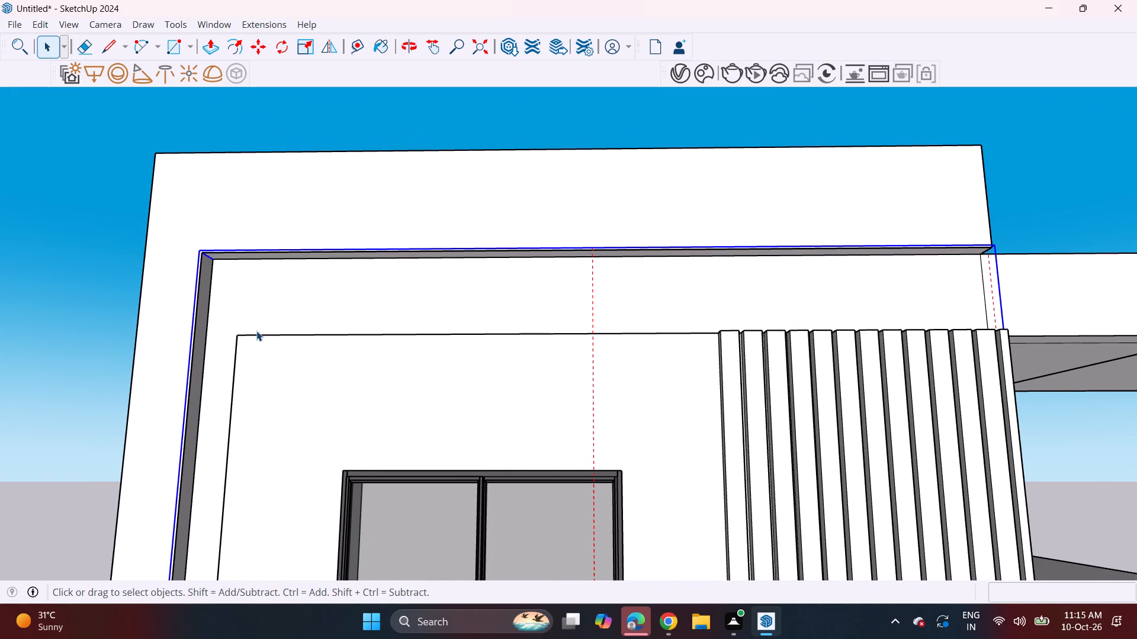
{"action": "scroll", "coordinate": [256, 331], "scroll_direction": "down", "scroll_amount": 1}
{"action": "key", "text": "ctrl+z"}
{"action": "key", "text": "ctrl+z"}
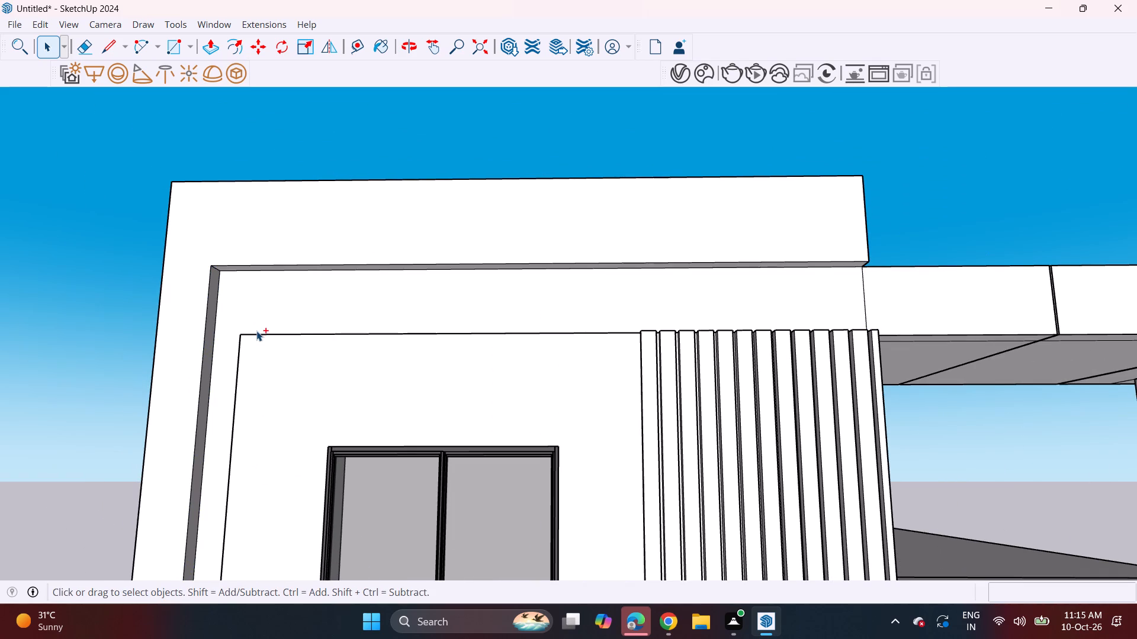
Draw a short line across the narrow underside of the facade frame's top edge, above the vertical fins, splitting the face.
{"action": "left_click", "coordinate": [113, 54]}
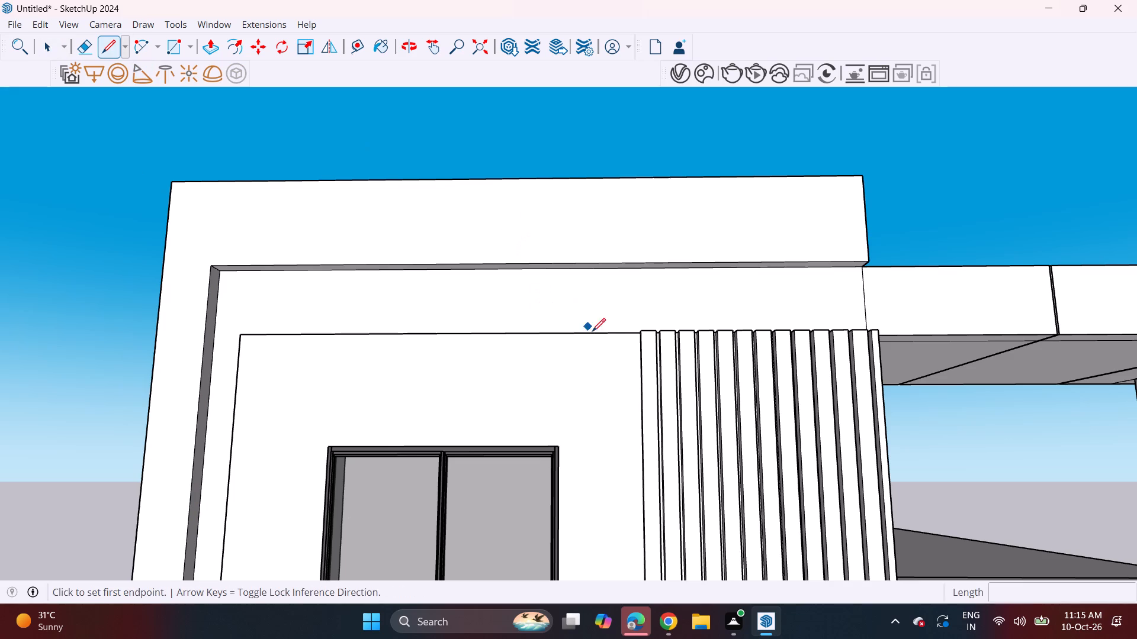
{"action": "scroll", "coordinate": [616, 314], "scroll_direction": "up", "scroll_amount": 3}
{"action": "scroll", "coordinate": [730, 269], "scroll_direction": "up", "scroll_amount": 4}
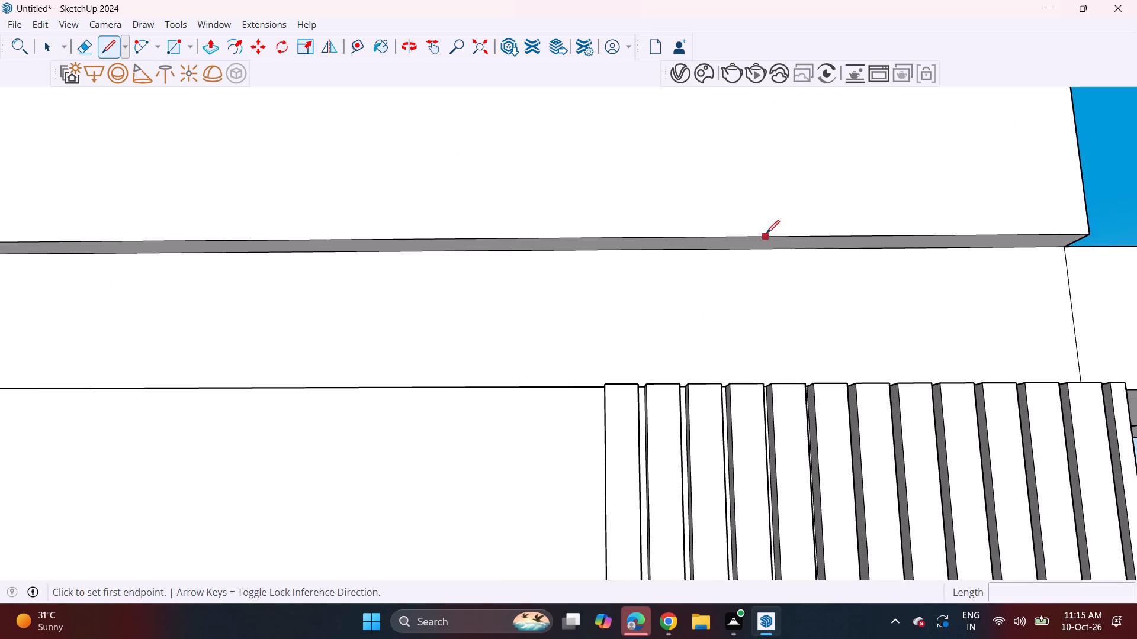
{"action": "left_click", "coordinate": [766, 233]}
{"action": "left_click", "coordinate": [767, 252]}
{"action": "key", "text": "space"}
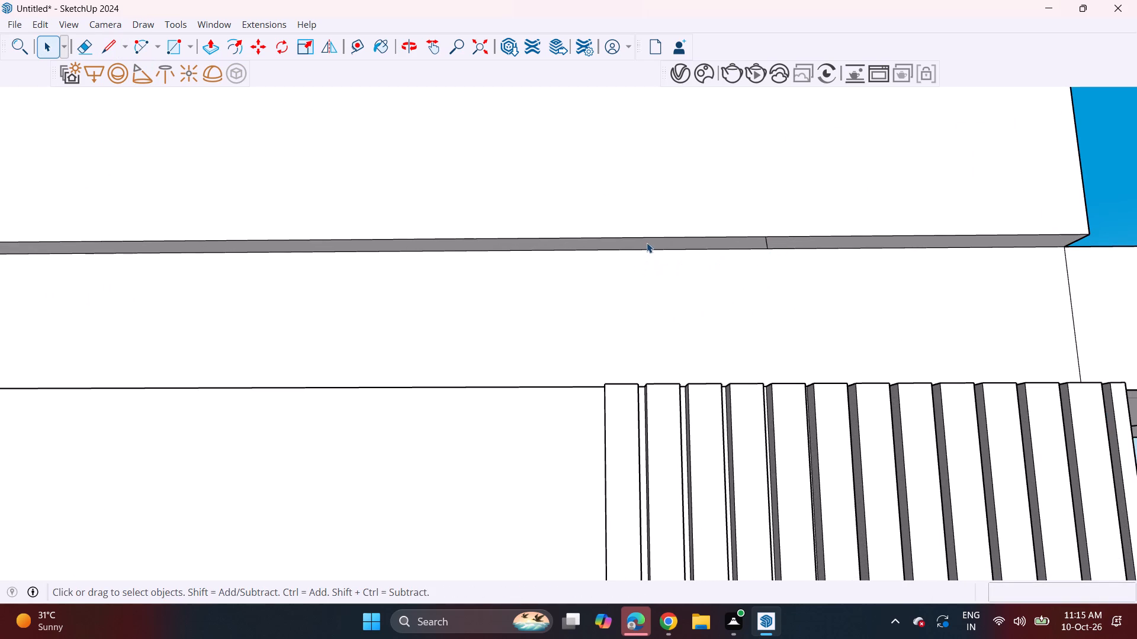
Group the longer part of the split top face with the side return face and convert the group to a V-Ray mesh light.
{"action": "left_click", "coordinate": [647, 243]}
{"action": "middle_click_drag", "start_coordinate": [216, 352], "coordinate": [359, 324], "text": "ctrl"}
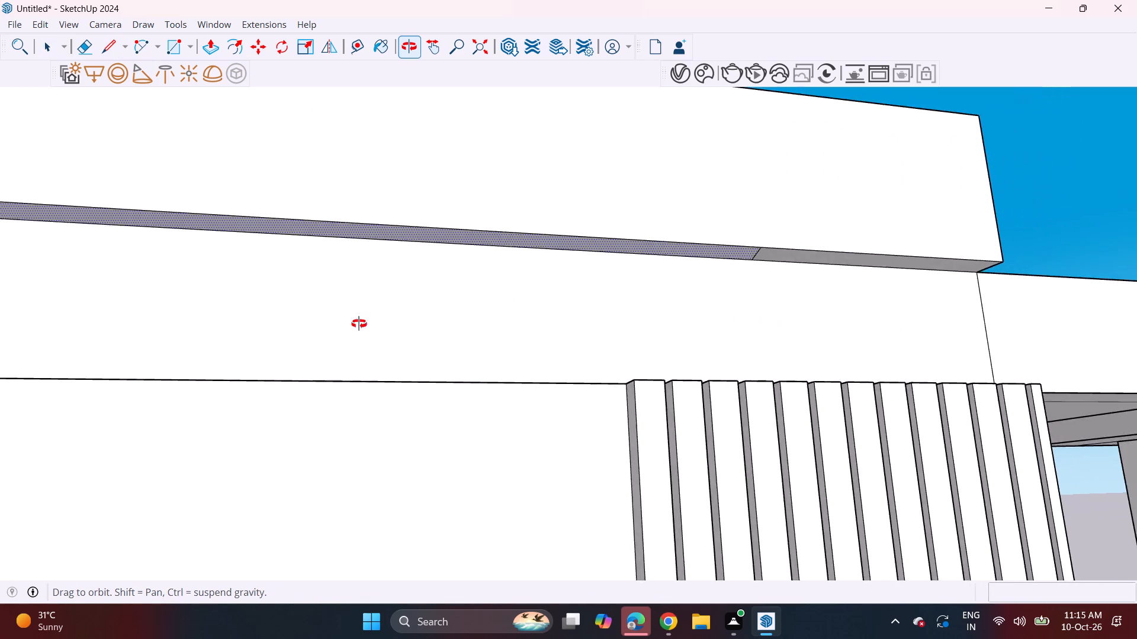
{"action": "middle_click_drag", "start_coordinate": [359, 324], "coordinate": [120, 356], "text": "ctrl"}
{"action": "middle_click_drag", "start_coordinate": [141, 345], "coordinate": [461, 330], "text": "ctrl+shift"}
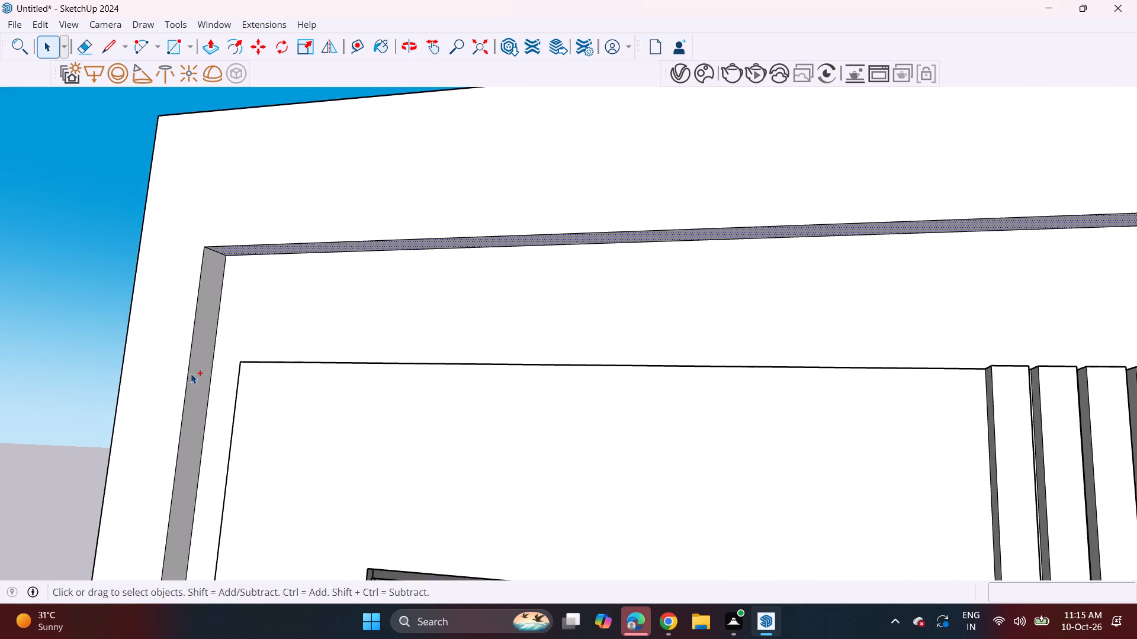
{"action": "left_click", "coordinate": [197, 373], "text": "ctrl"}
{"action": "right_click", "coordinate": [203, 373]}
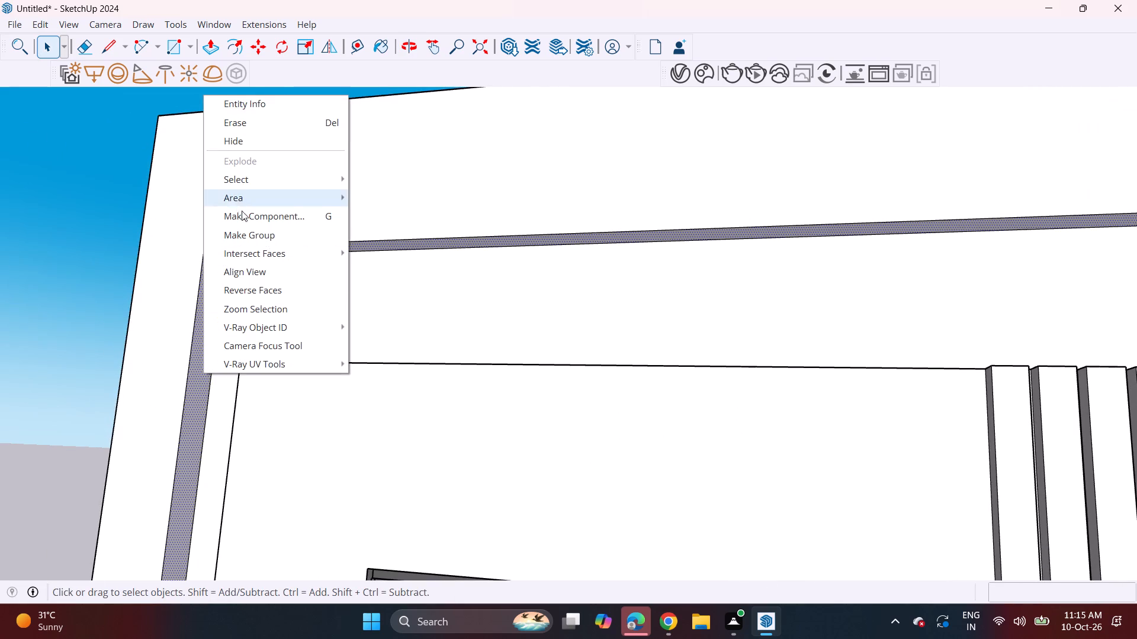
{"action": "left_click", "coordinate": [251, 240]}
{"action": "left_click", "coordinate": [243, 77]}
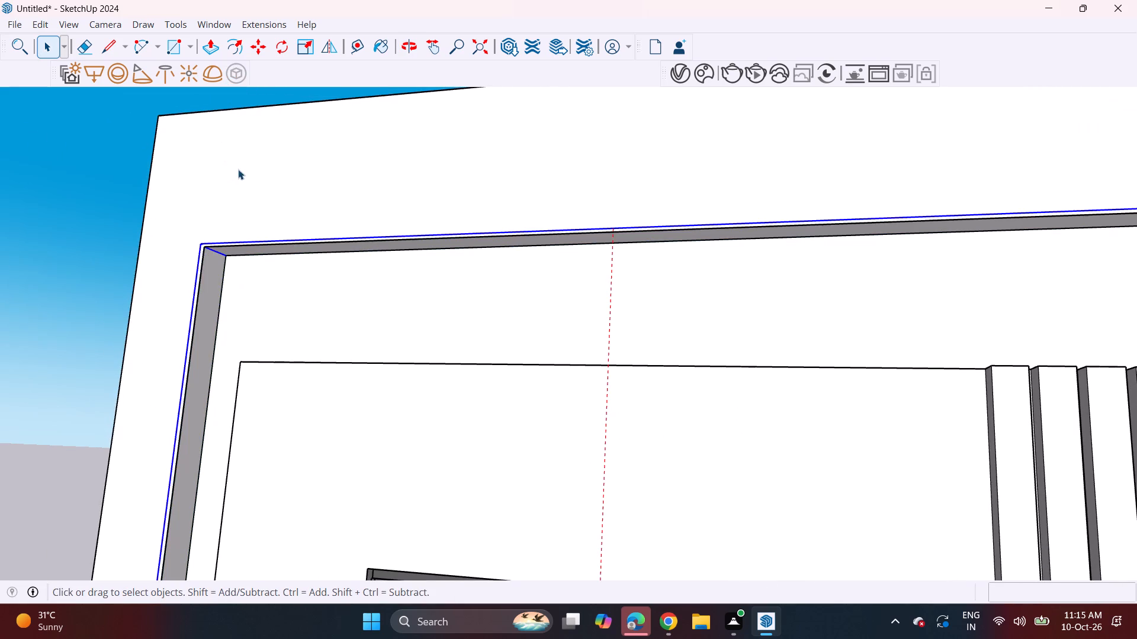
Draw a circle with a 6" radius on the underside of the roof slab, in the panel nearest the vertical fins.
{"action": "scroll", "coordinate": [297, 379], "scroll_direction": "down", "scroll_amount": 19}
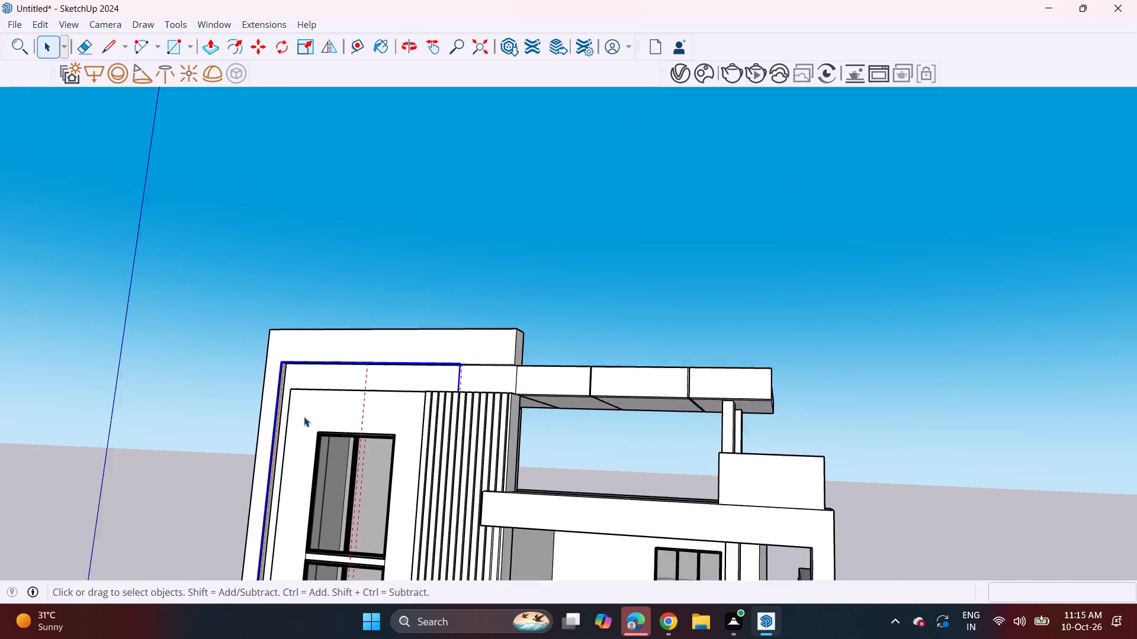
{"action": "middle_click_drag", "start_coordinate": [414, 483], "coordinate": [343, 367], "text": "shift"}
{"action": "middle_click_drag", "start_coordinate": [293, 387], "coordinate": [357, 434]}
{"action": "scroll", "coordinate": [358, 427], "scroll_direction": "down", "scroll_amount": 4}
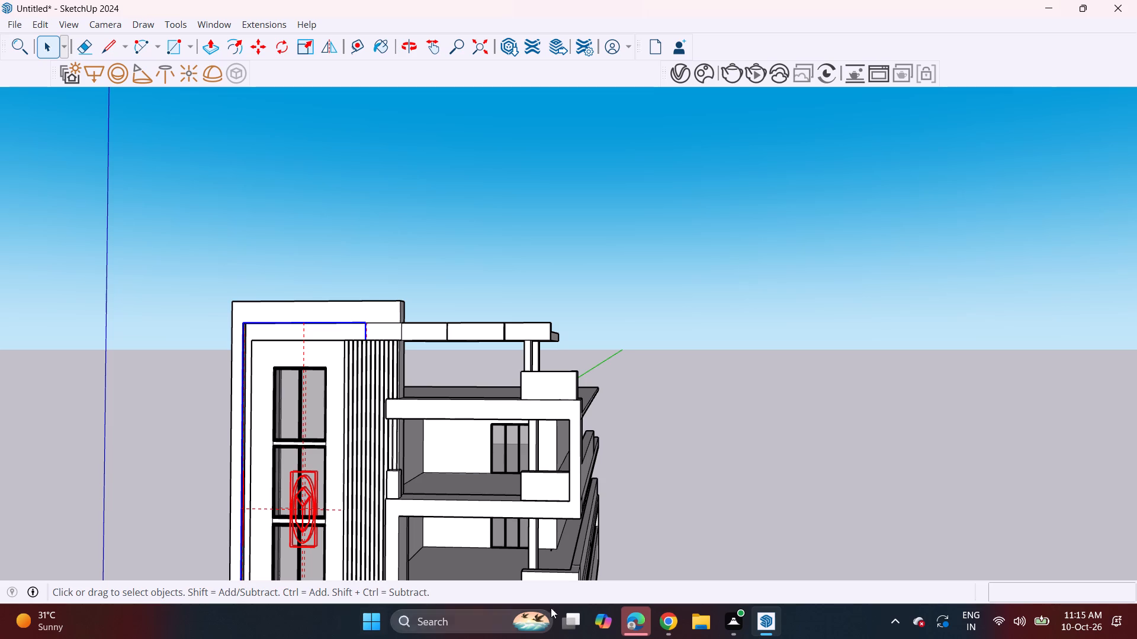
{"action": "middle_click_drag", "start_coordinate": [428, 414], "coordinate": [483, 217]}
{"action": "scroll", "coordinate": [449, 243], "scroll_direction": "up", "scroll_amount": 10}
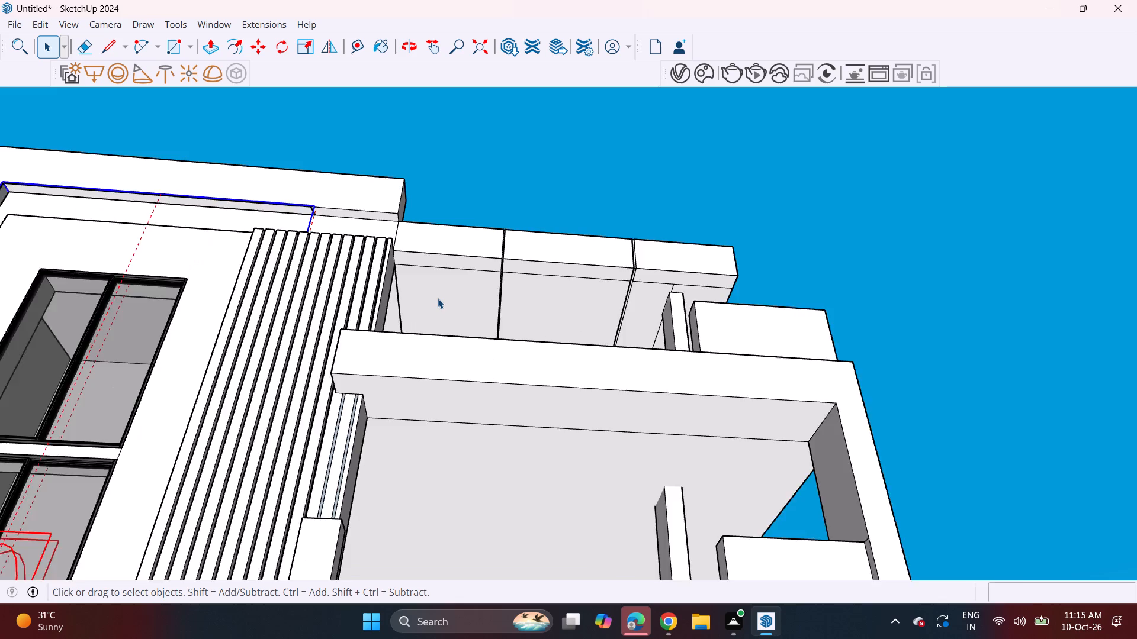
{"action": "scroll", "coordinate": [438, 298], "scroll_direction": "up", "scroll_amount": 3}
{"action": "middle_click_drag", "start_coordinate": [458, 293], "coordinate": [464, 325]}
{"action": "scroll", "coordinate": [458, 293], "scroll_direction": "up", "scroll_amount": 5}
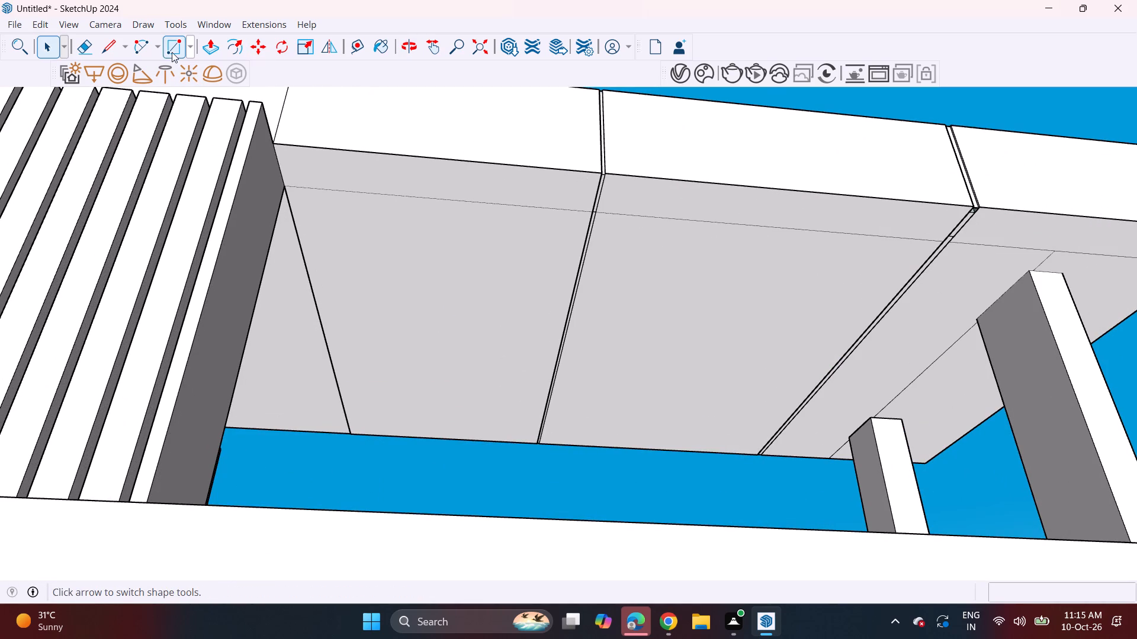
{"action": "left_click", "coordinate": [191, 50]}
{"action": "left_click", "coordinate": [200, 106]}
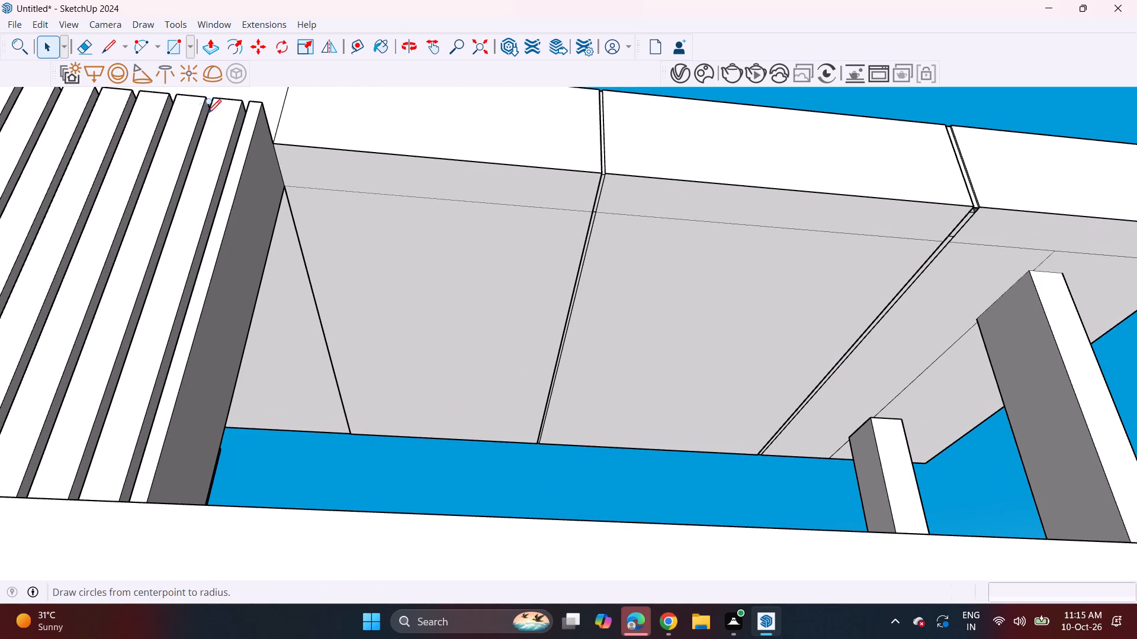
{"action": "scroll", "coordinate": [419, 259], "scroll_direction": "up", "scroll_amount": 2}
{"action": "left_click", "coordinate": [436, 238]}
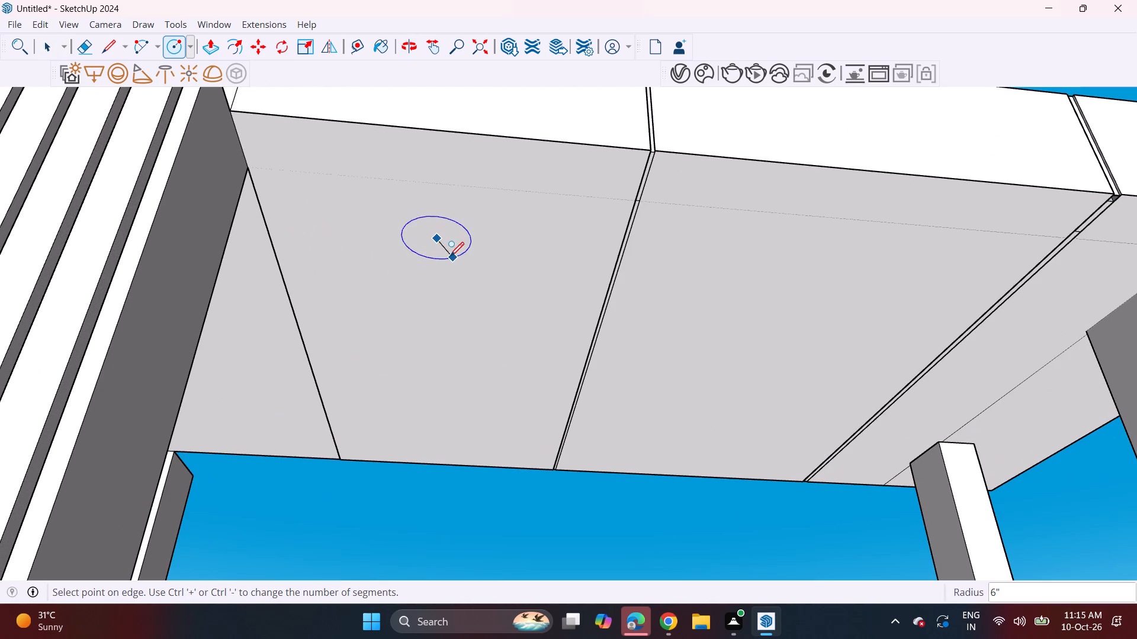
{"action": "left_click", "coordinate": [448, 254]}
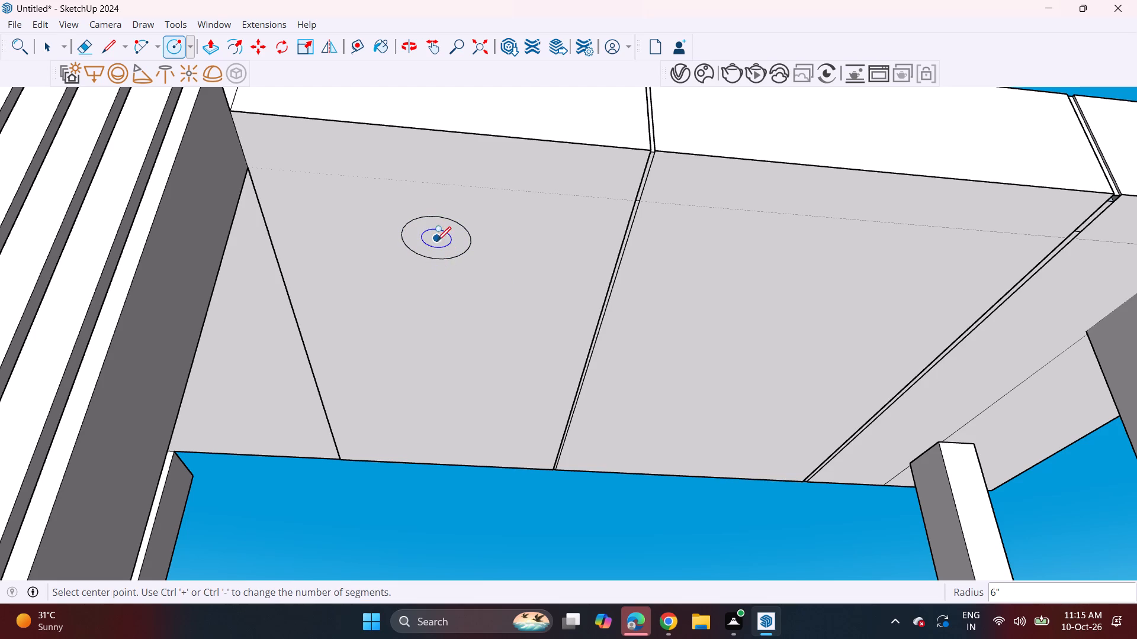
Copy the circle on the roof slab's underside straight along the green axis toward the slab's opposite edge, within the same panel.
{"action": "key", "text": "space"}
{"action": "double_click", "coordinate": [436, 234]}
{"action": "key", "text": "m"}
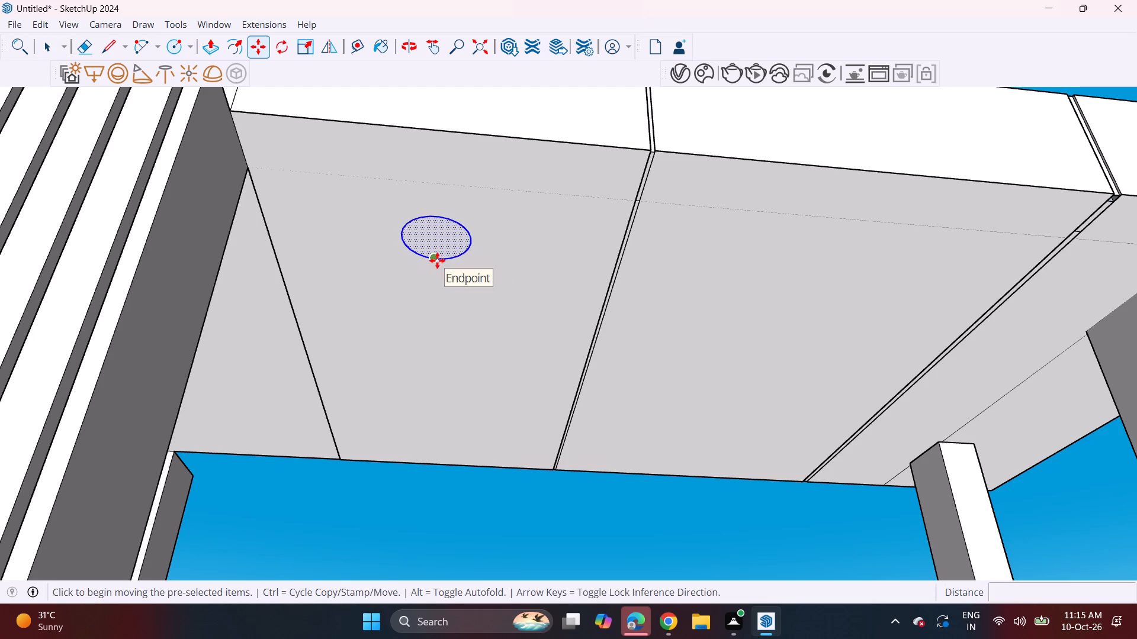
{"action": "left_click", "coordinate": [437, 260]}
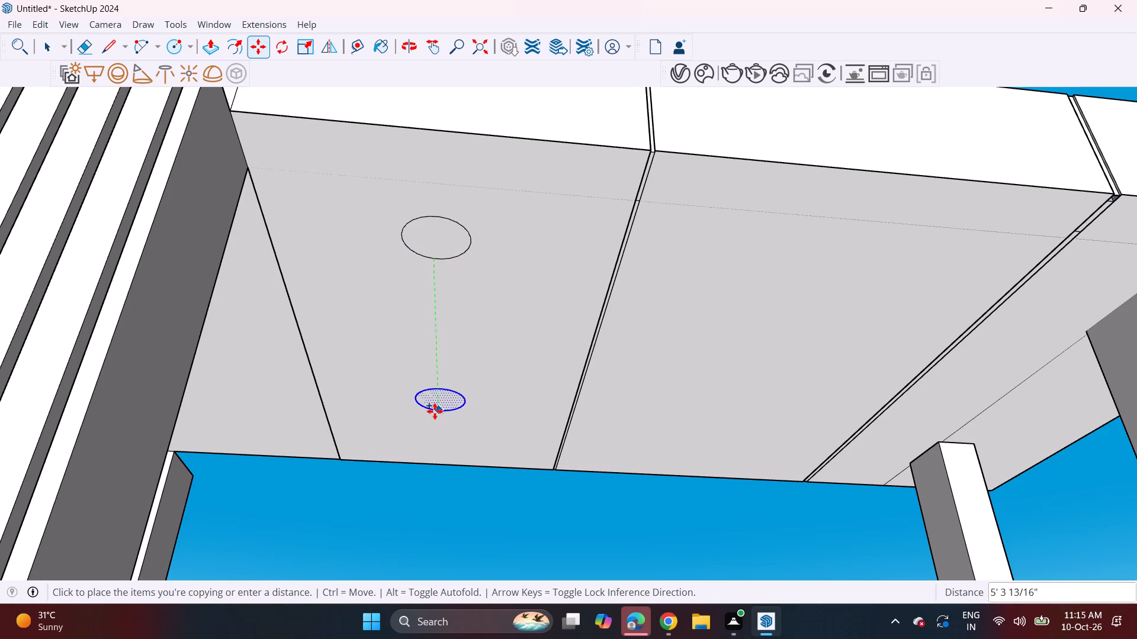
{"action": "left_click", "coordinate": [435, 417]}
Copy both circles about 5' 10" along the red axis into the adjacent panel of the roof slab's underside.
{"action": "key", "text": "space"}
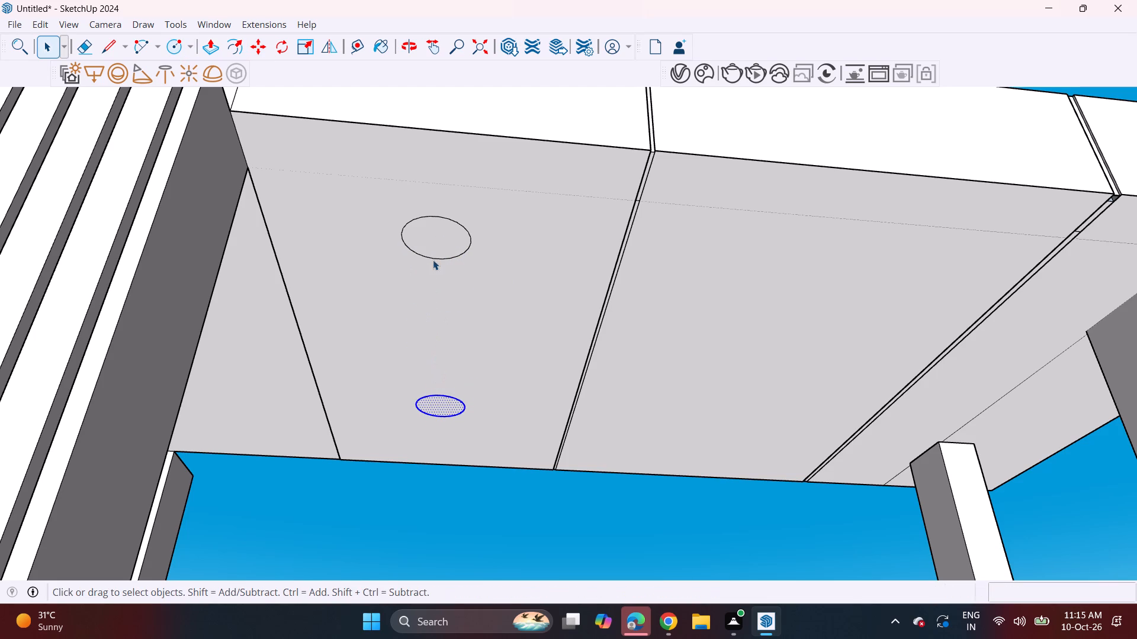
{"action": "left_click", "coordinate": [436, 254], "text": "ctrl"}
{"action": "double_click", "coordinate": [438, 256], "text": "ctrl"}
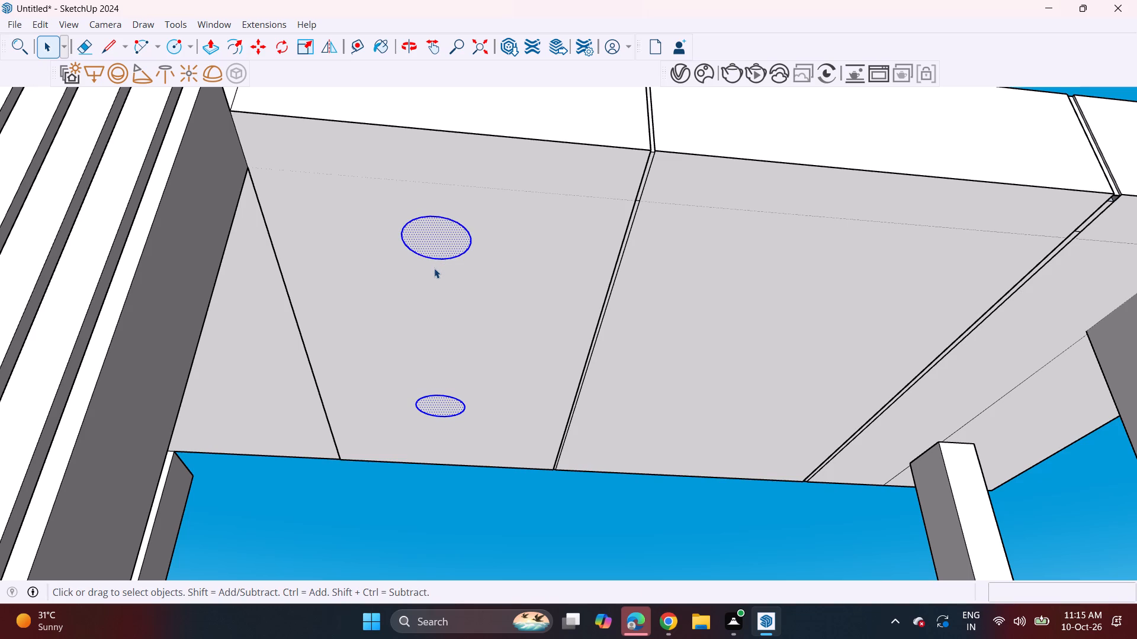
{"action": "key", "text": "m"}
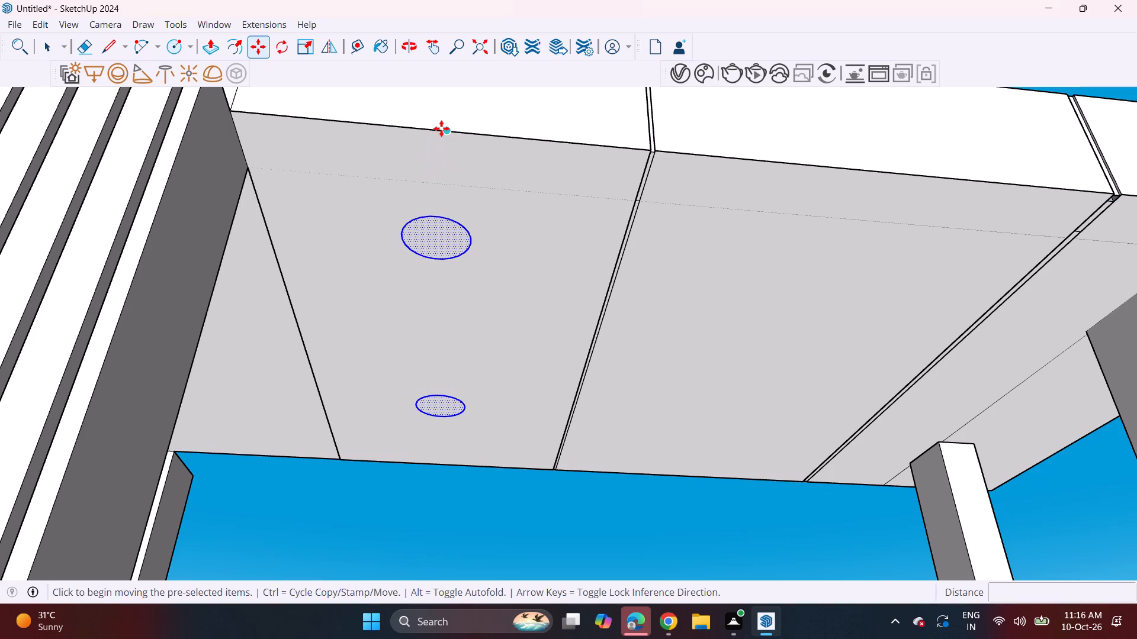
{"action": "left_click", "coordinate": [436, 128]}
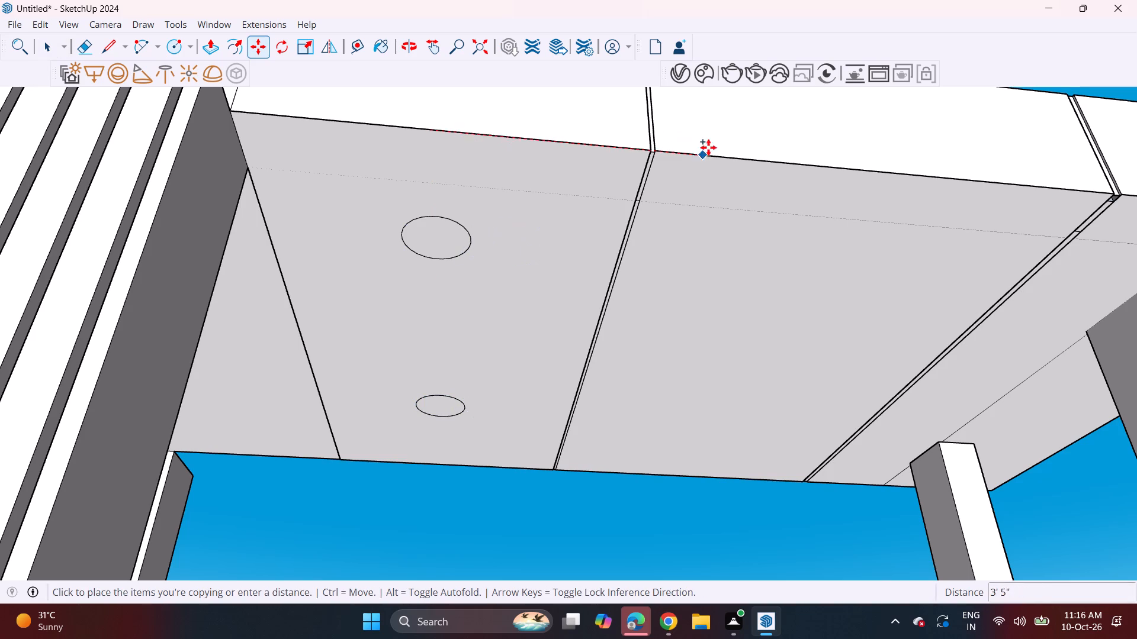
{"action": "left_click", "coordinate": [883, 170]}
Examine the layout of the four circles under the roof slab from in front of the building.
{"action": "scroll", "coordinate": [814, 296], "scroll_direction": "down", "scroll_amount": 13}
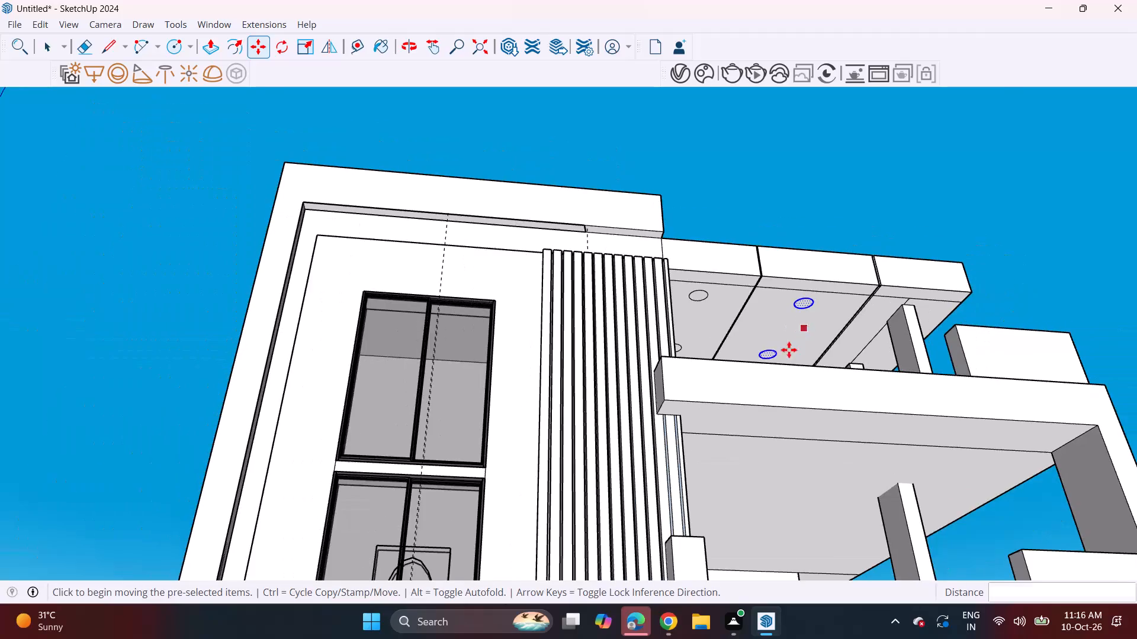
{"action": "middle_click_drag", "start_coordinate": [789, 350], "coordinate": [711, 379]}
{"action": "scroll", "coordinate": [669, 372], "scroll_direction": "down", "scroll_amount": 6}
{"action": "middle_click_drag", "start_coordinate": [722, 385], "coordinate": [636, 389], "text": "shift"}
{"action": "scroll", "coordinate": [631, 382], "scroll_direction": "down", "scroll_amount": 3}
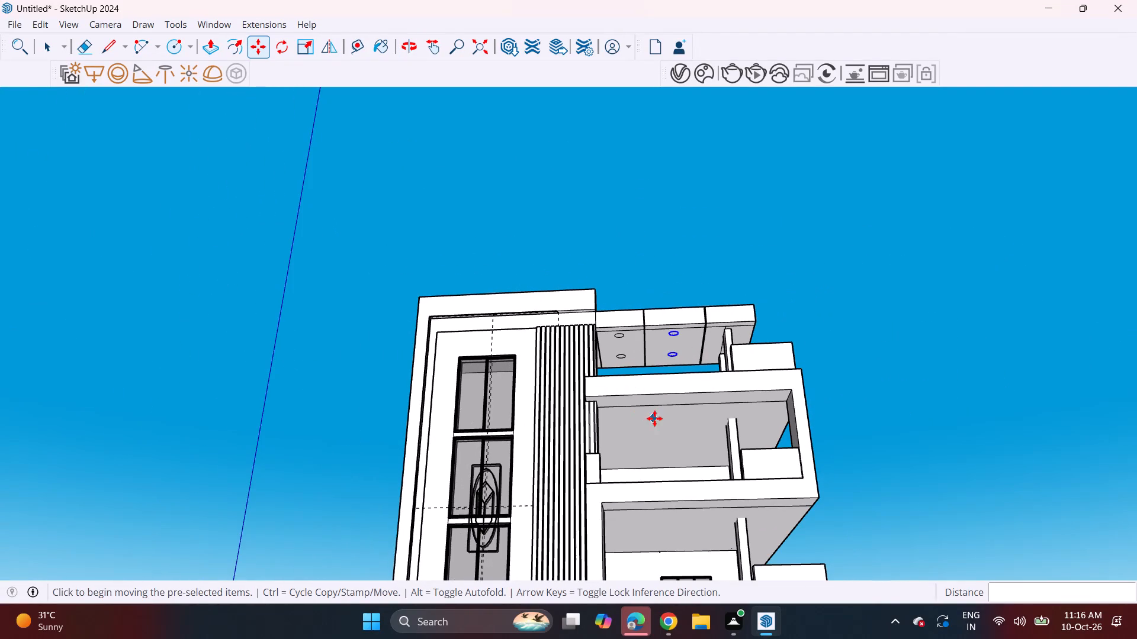
{"action": "middle_click_drag", "start_coordinate": [674, 418], "coordinate": [577, 405]}
{"action": "key", "text": "space"}
{"action": "left_click", "coordinate": [756, 409]}
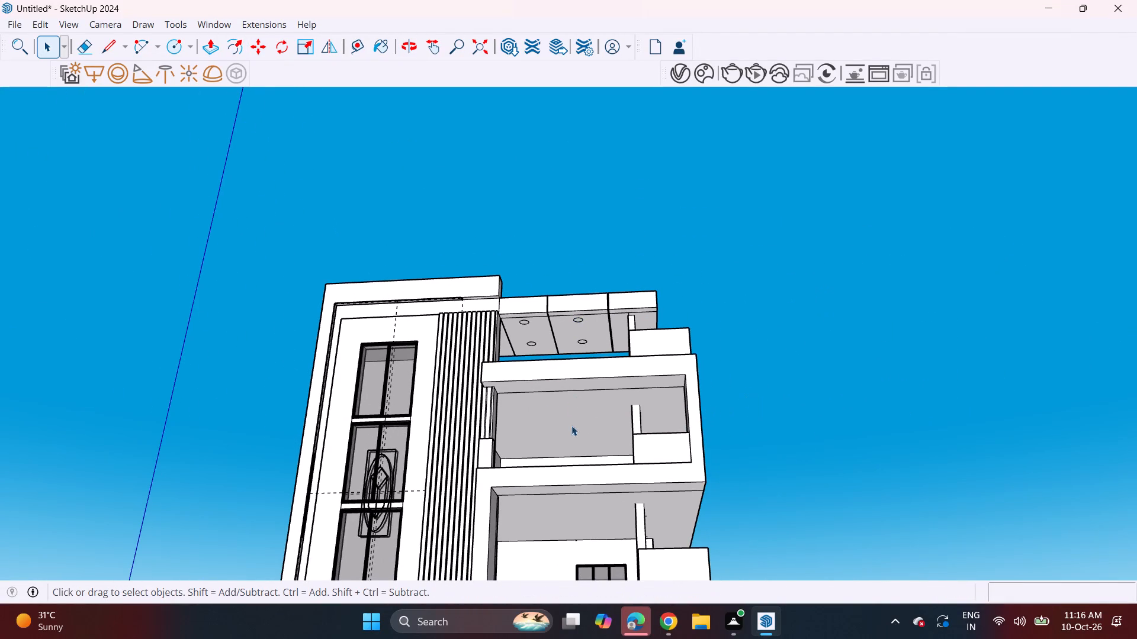
{"action": "scroll", "coordinate": [490, 405], "scroll_direction": "down", "scroll_amount": 4}
{"action": "middle_click_drag", "start_coordinate": [496, 408], "coordinate": [543, 446]}
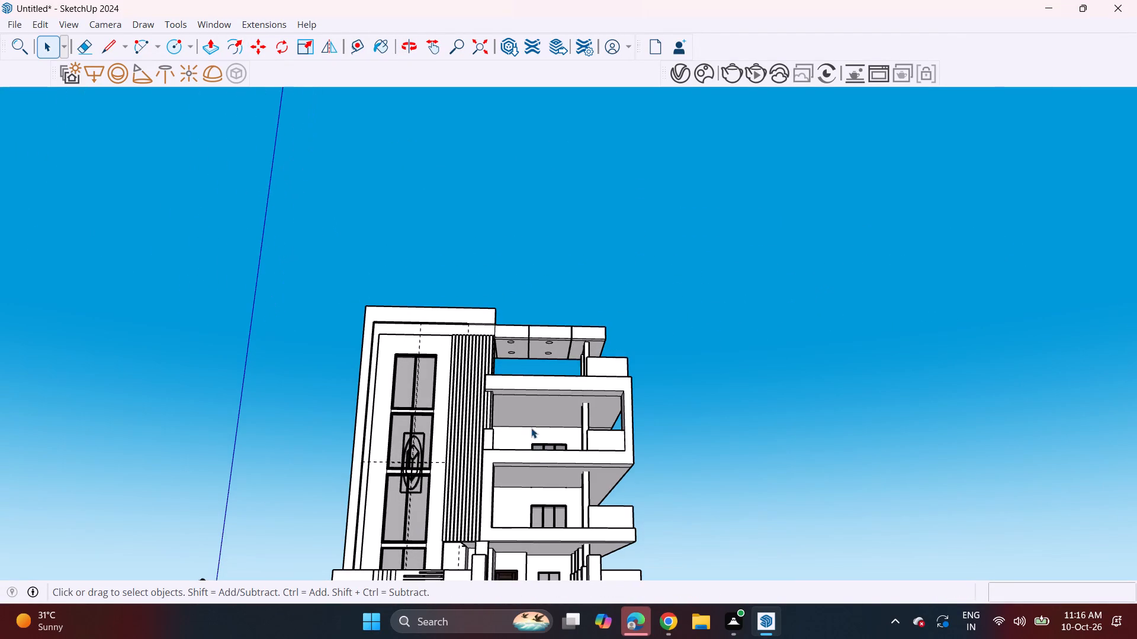
{"action": "middle_click_drag", "start_coordinate": [536, 429], "coordinate": [584, 423]}
{"action": "middle_click_drag", "start_coordinate": [584, 423], "coordinate": [555, 421]}
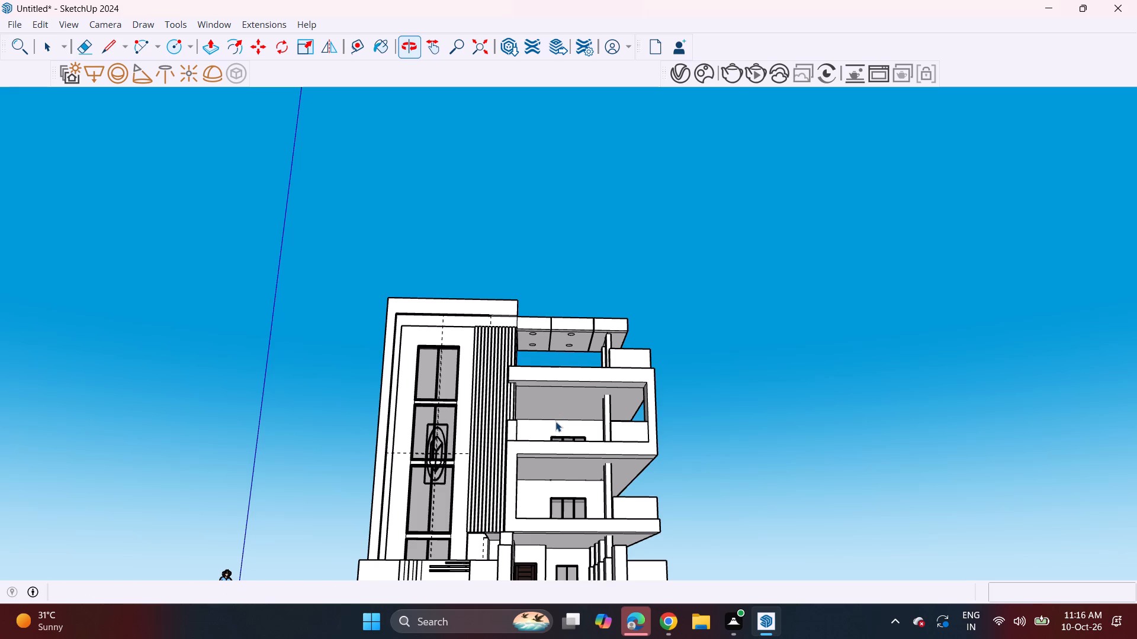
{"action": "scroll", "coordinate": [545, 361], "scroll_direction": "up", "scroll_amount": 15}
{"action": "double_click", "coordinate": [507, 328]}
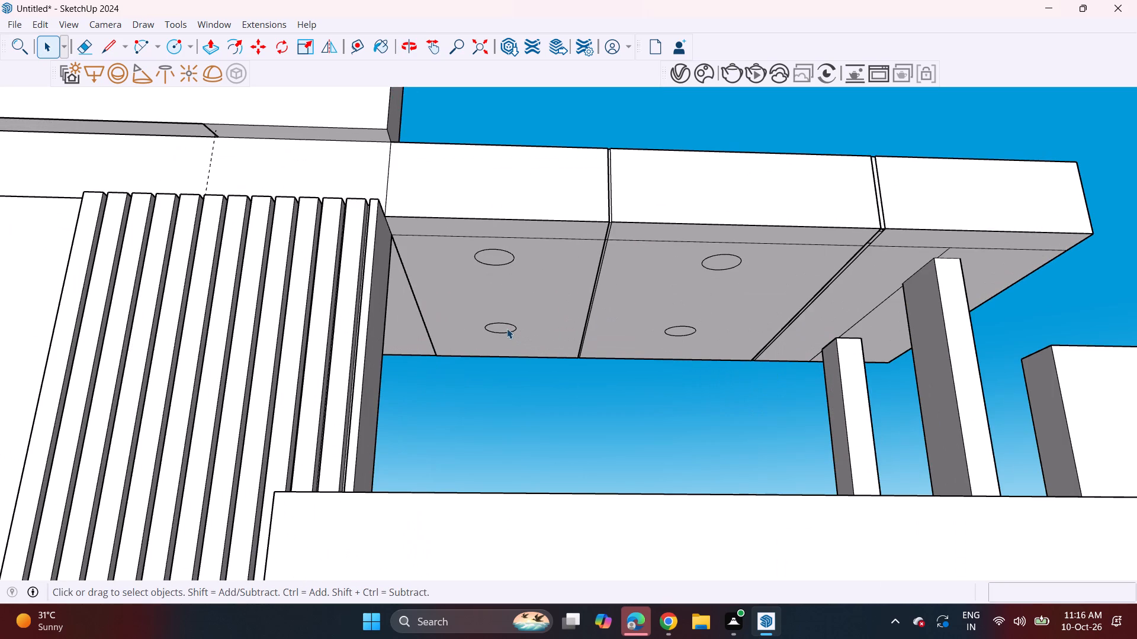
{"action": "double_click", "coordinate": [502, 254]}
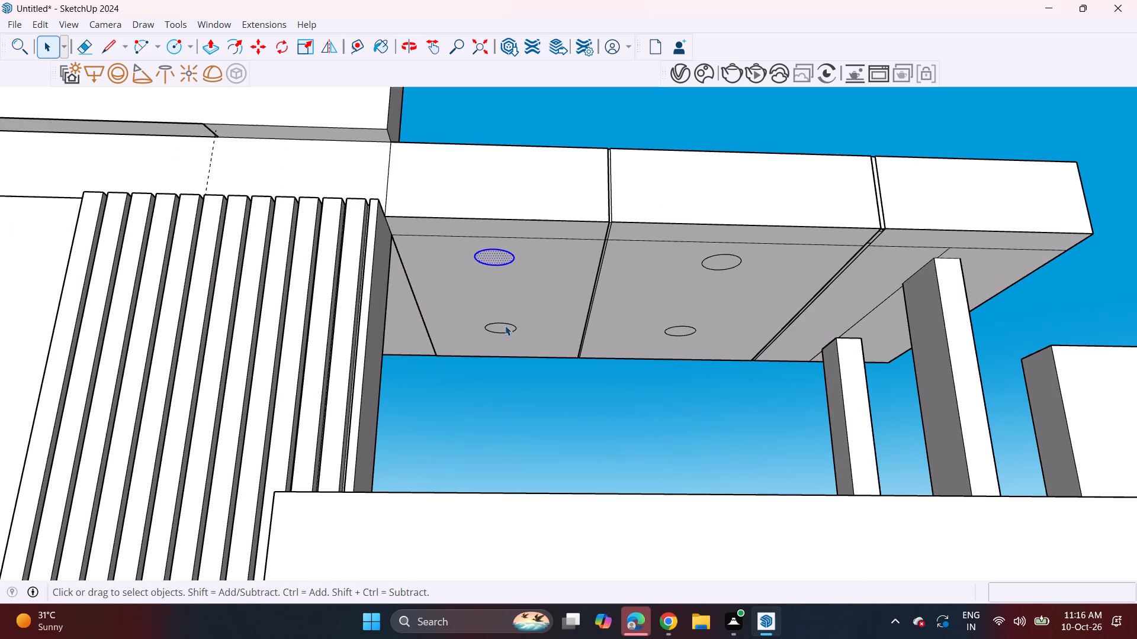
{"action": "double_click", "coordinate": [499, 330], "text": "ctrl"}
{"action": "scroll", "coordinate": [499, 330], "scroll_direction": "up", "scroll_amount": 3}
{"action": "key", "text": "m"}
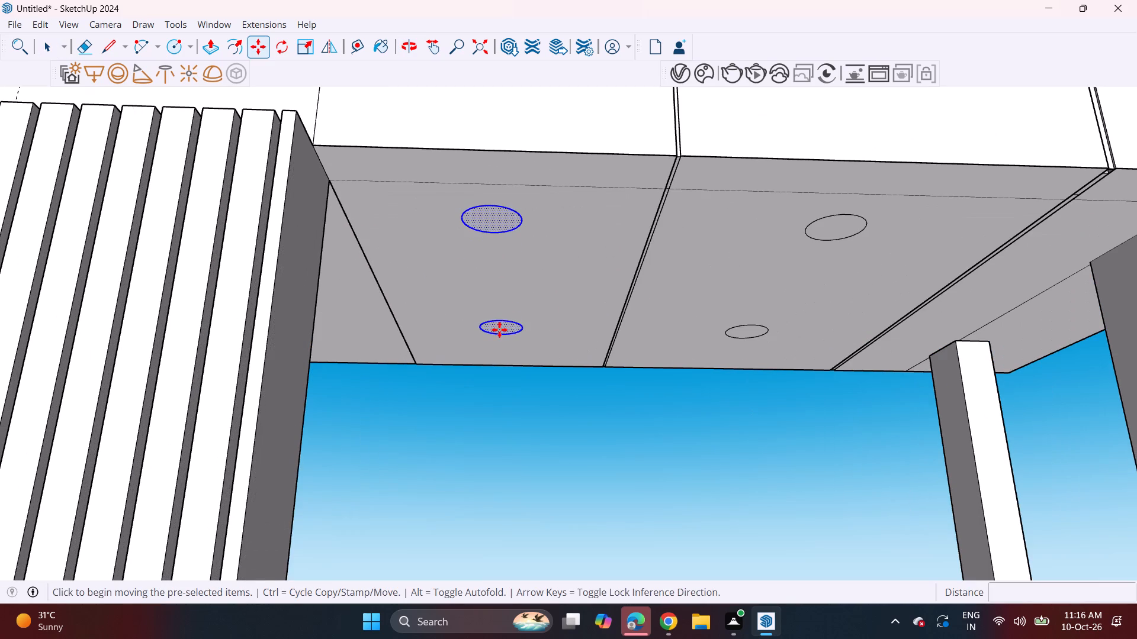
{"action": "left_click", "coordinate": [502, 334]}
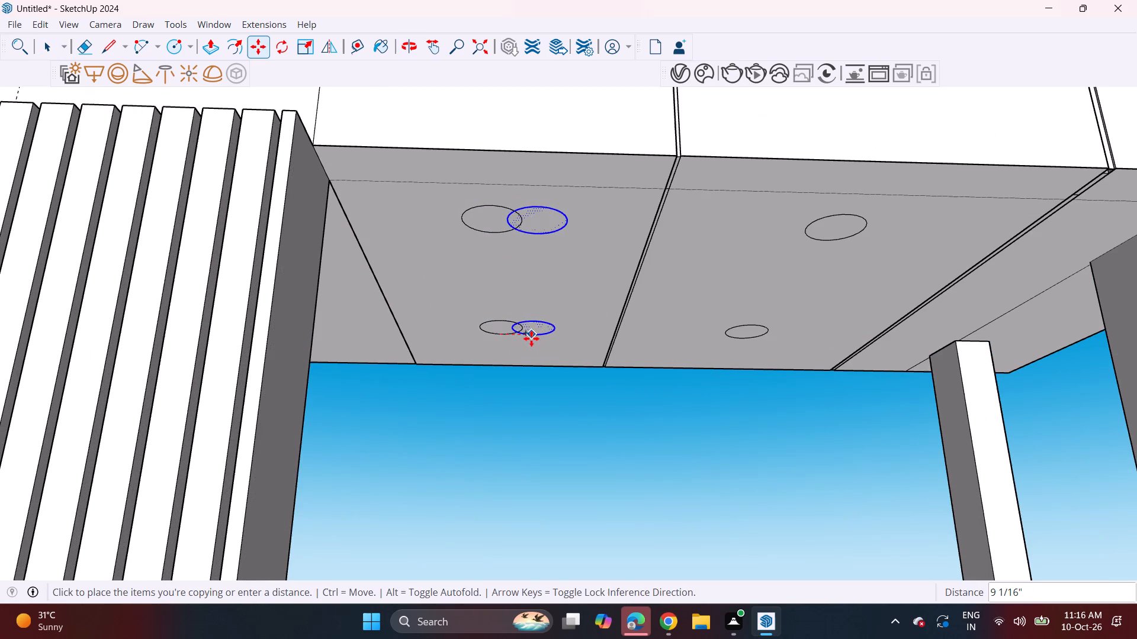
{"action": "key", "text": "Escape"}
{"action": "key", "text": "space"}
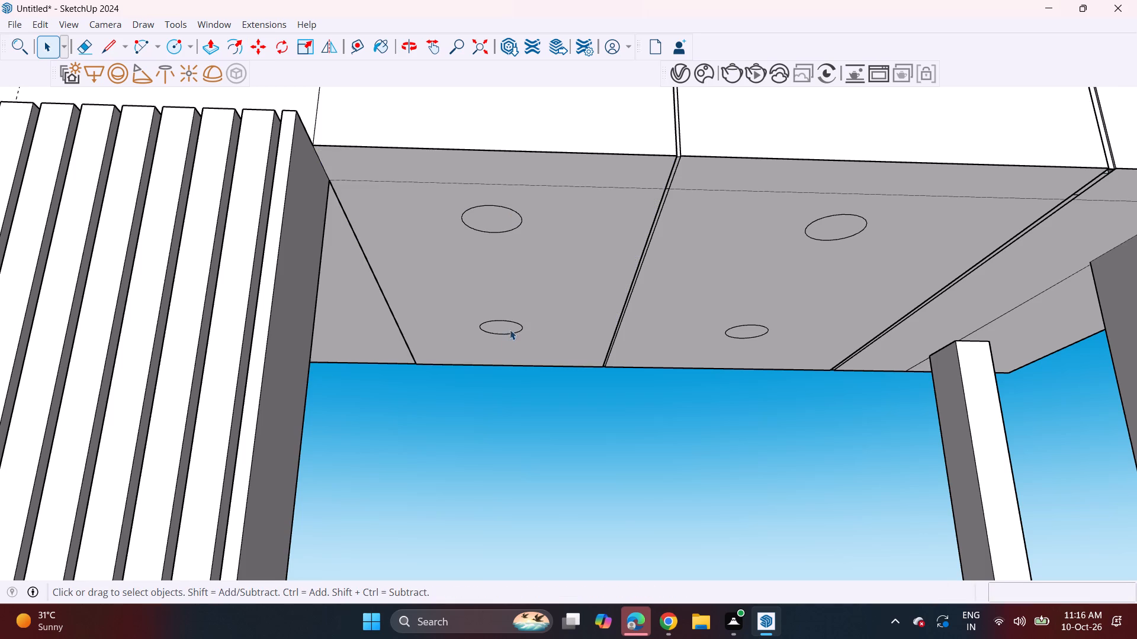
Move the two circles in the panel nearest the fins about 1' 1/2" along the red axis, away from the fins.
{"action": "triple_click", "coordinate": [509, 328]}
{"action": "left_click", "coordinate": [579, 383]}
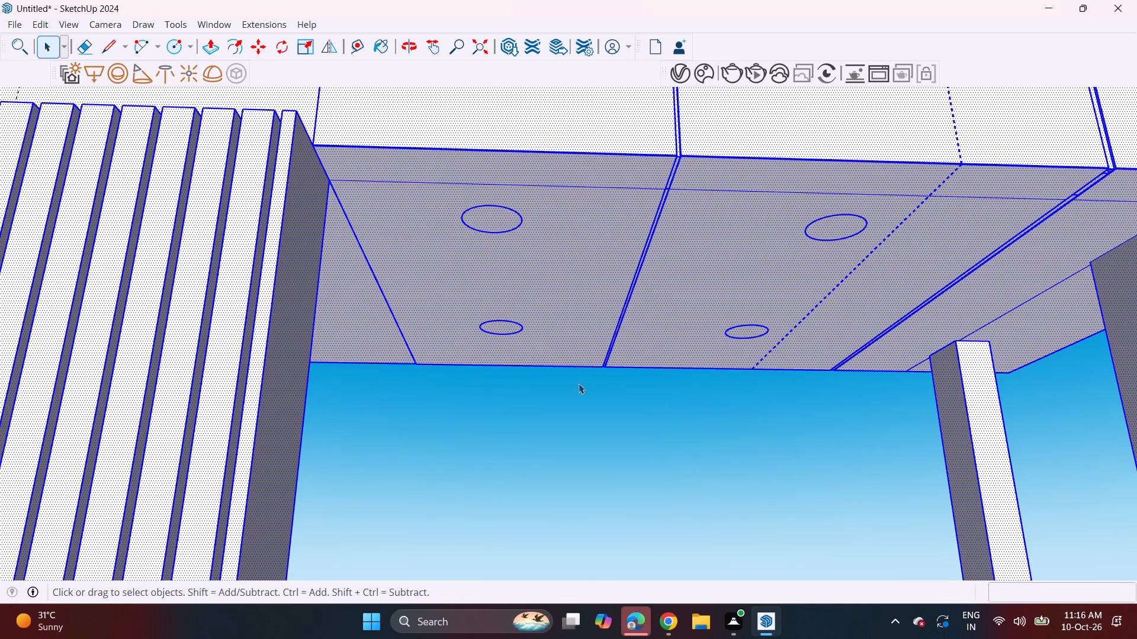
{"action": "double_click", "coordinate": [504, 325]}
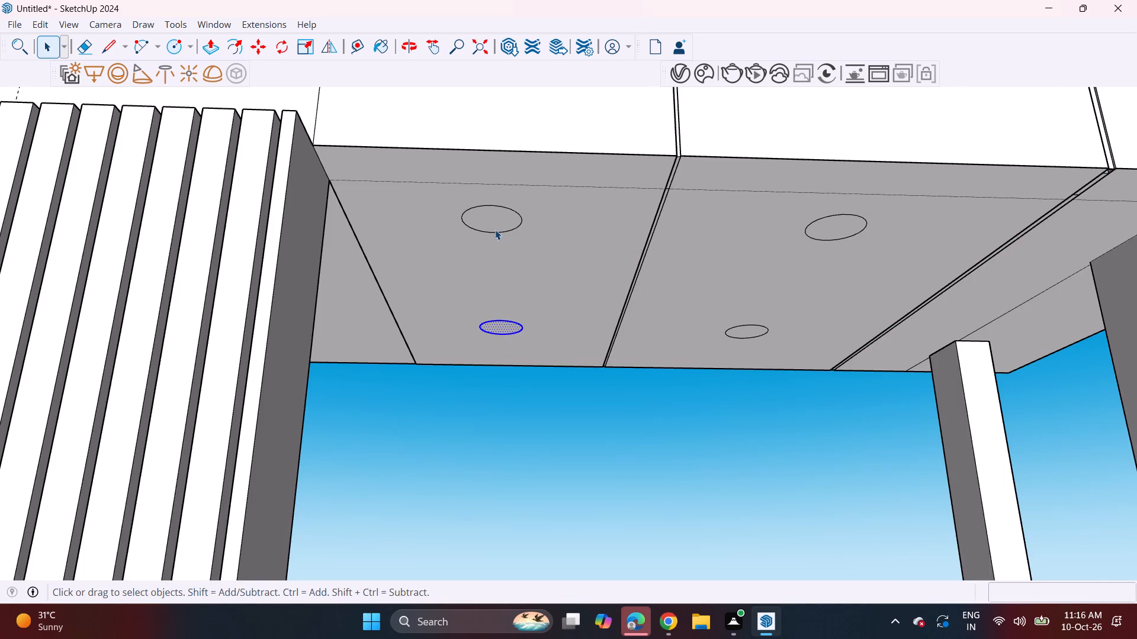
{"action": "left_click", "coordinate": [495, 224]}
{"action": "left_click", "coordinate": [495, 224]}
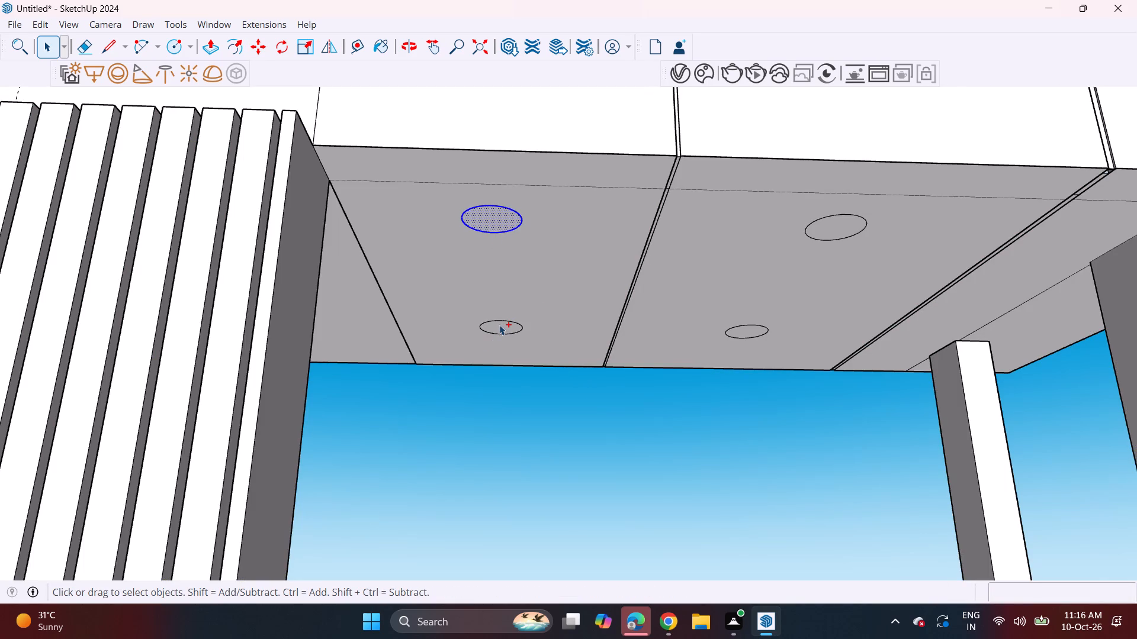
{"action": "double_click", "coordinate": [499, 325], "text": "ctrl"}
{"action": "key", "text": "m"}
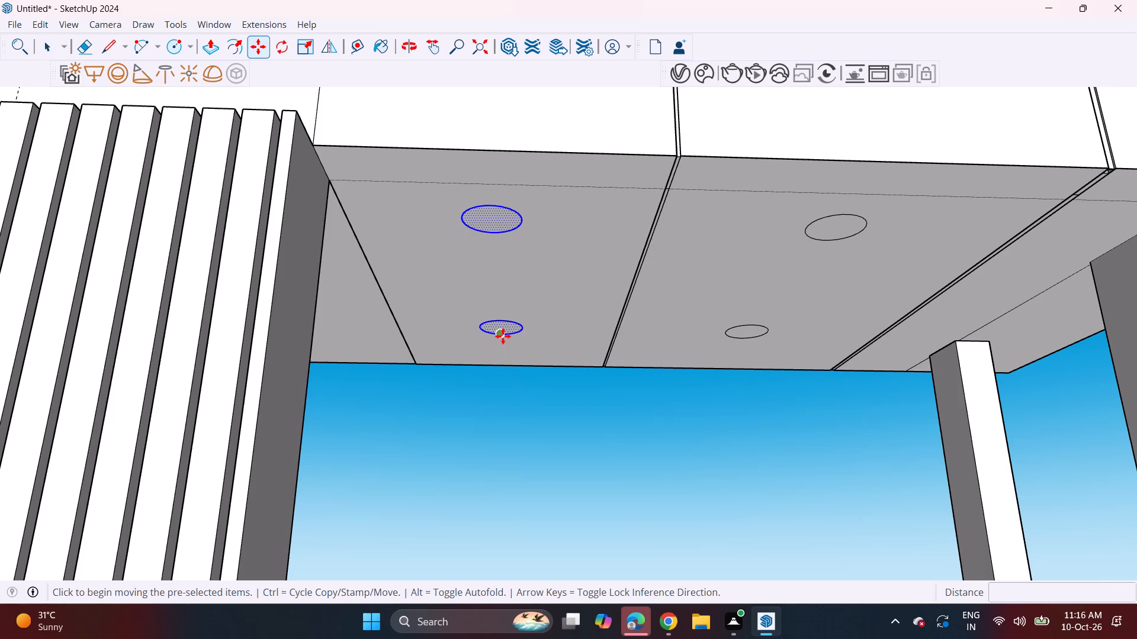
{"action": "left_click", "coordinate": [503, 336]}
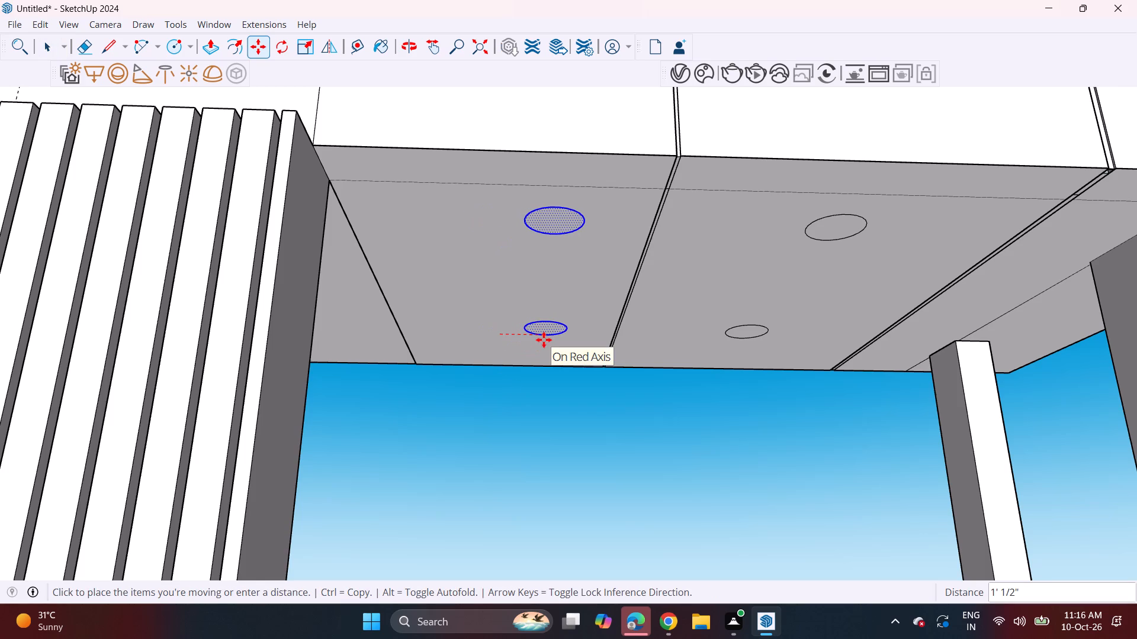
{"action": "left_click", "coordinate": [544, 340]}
Examine the spacing of the circles under the roof slab from in front of the building.
{"action": "scroll", "coordinate": [622, 351], "scroll_direction": "down", "scroll_amount": 8}
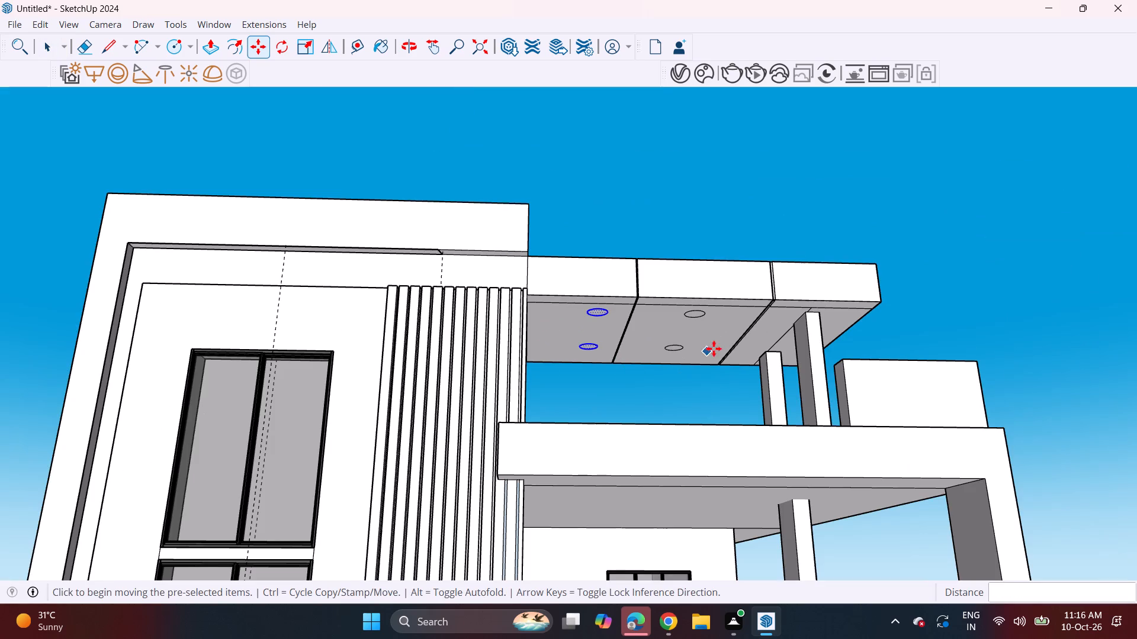
{"action": "middle_click_drag", "start_coordinate": [684, 349], "coordinate": [641, 276], "text": "shift"}
{"action": "scroll", "coordinate": [618, 289], "scroll_direction": "down", "scroll_amount": 4}
{"action": "middle_click_drag", "start_coordinate": [644, 331], "coordinate": [629, 362]}
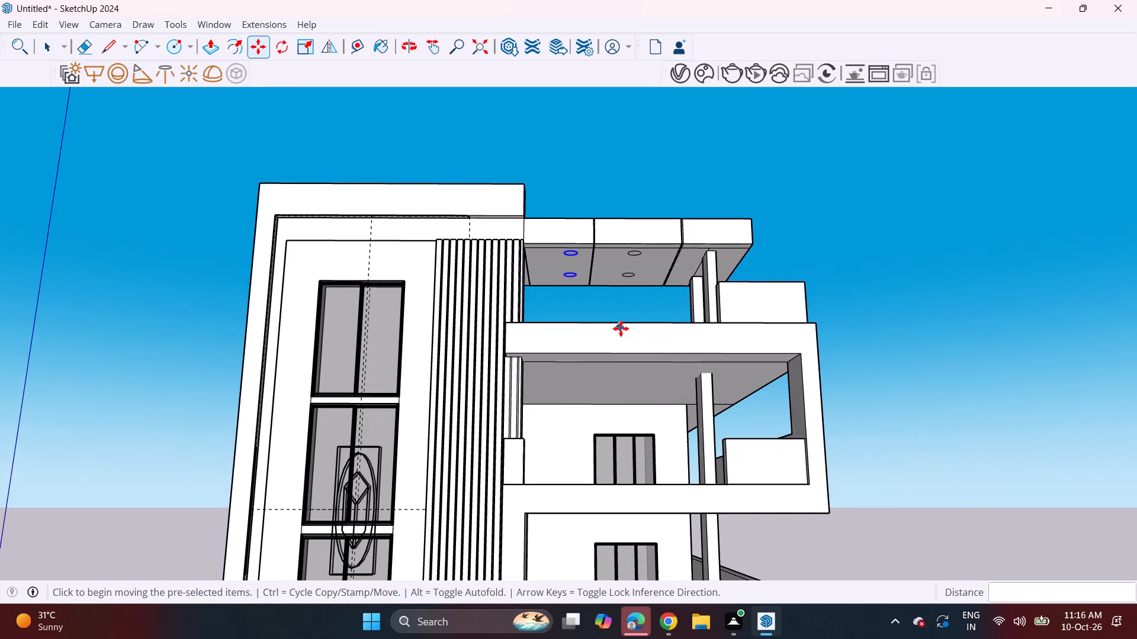
{"action": "scroll", "coordinate": [635, 363], "scroll_direction": "down", "scroll_amount": 2}
{"action": "key", "text": "space"}
{"action": "left_click", "coordinate": [865, 351]}
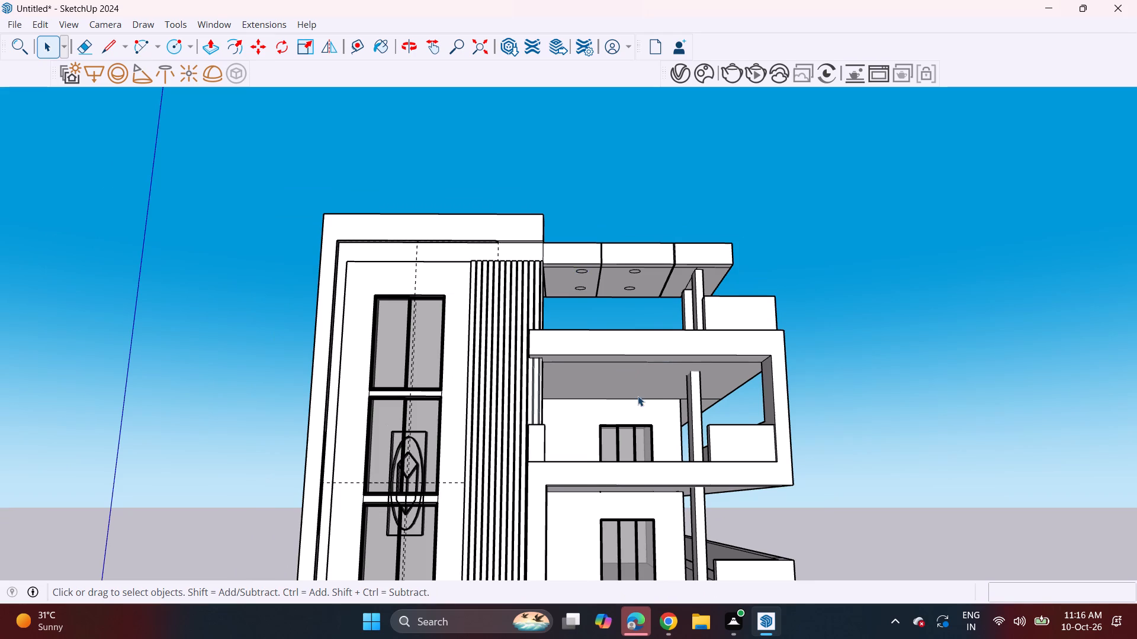
{"action": "middle_click_drag", "start_coordinate": [633, 385], "coordinate": [625, 347], "text": "shift"}
{"action": "scroll", "coordinate": [625, 339], "scroll_direction": "down", "scroll_amount": 4}
{"action": "middle_click_drag", "start_coordinate": [632, 340], "coordinate": [593, 366]}
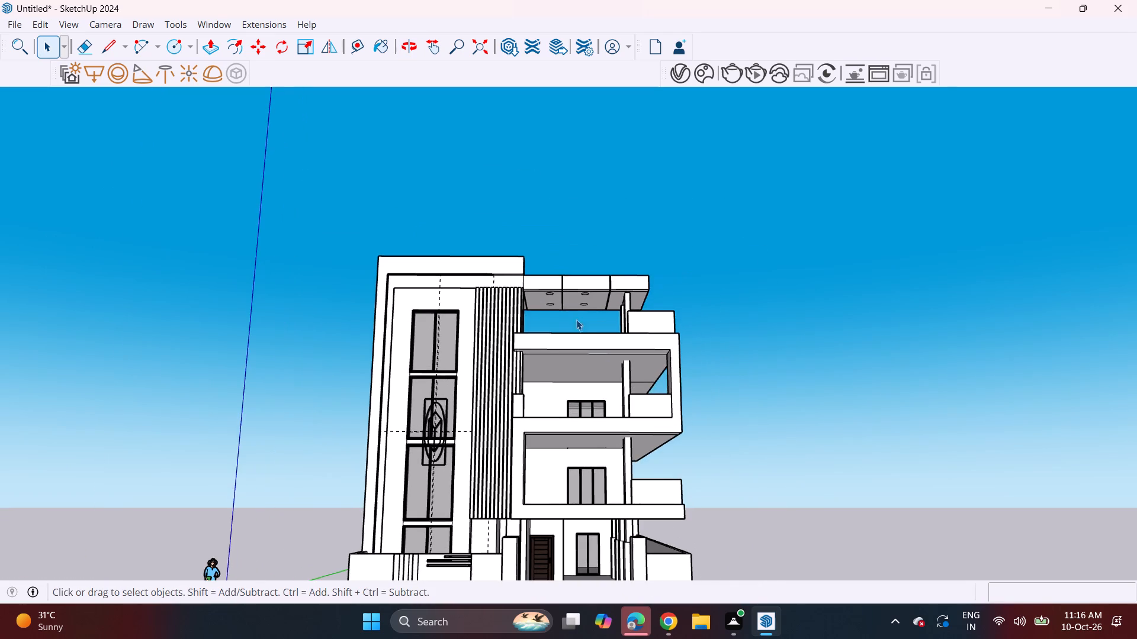
Delete all four circles, including their faces, from the two panels of the roof slab's underside.
{"action": "scroll", "coordinate": [576, 319], "scroll_direction": "up", "scroll_amount": 20}
{"action": "scroll", "coordinate": [519, 280], "scroll_direction": "up", "scroll_amount": 5}
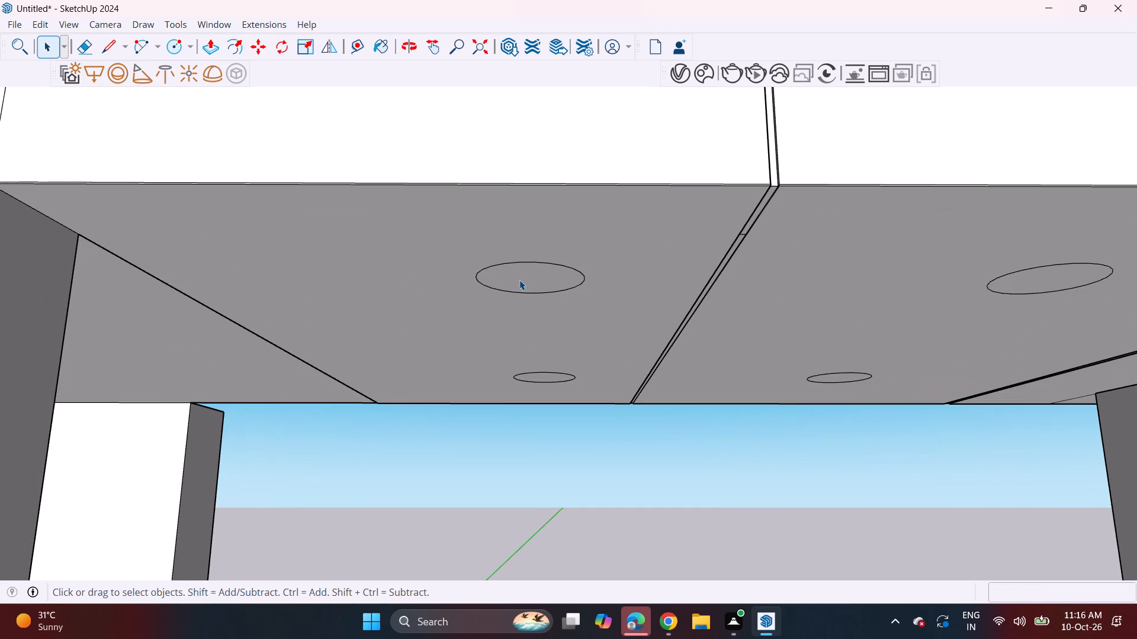
{"action": "left_click", "coordinate": [519, 280]}
{"action": "left_click", "coordinate": [525, 283]}
{"action": "double_click", "coordinate": [528, 282]}
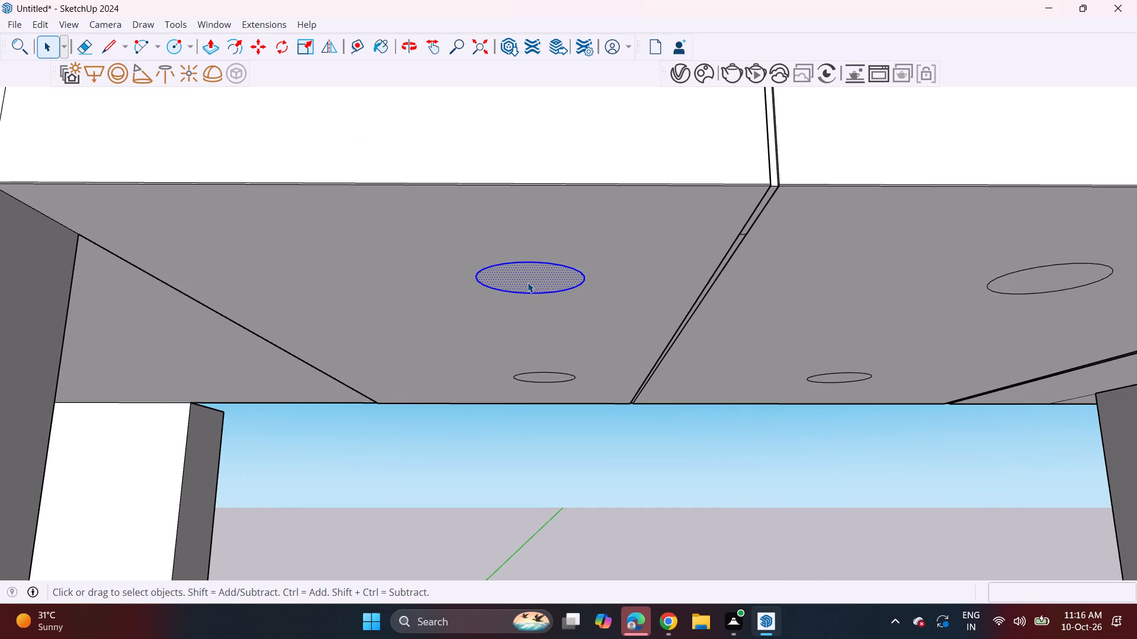
{"action": "key", "text": "Delete"}
{"action": "double_click", "coordinate": [542, 377]}
{"action": "key", "text": "Delete"}
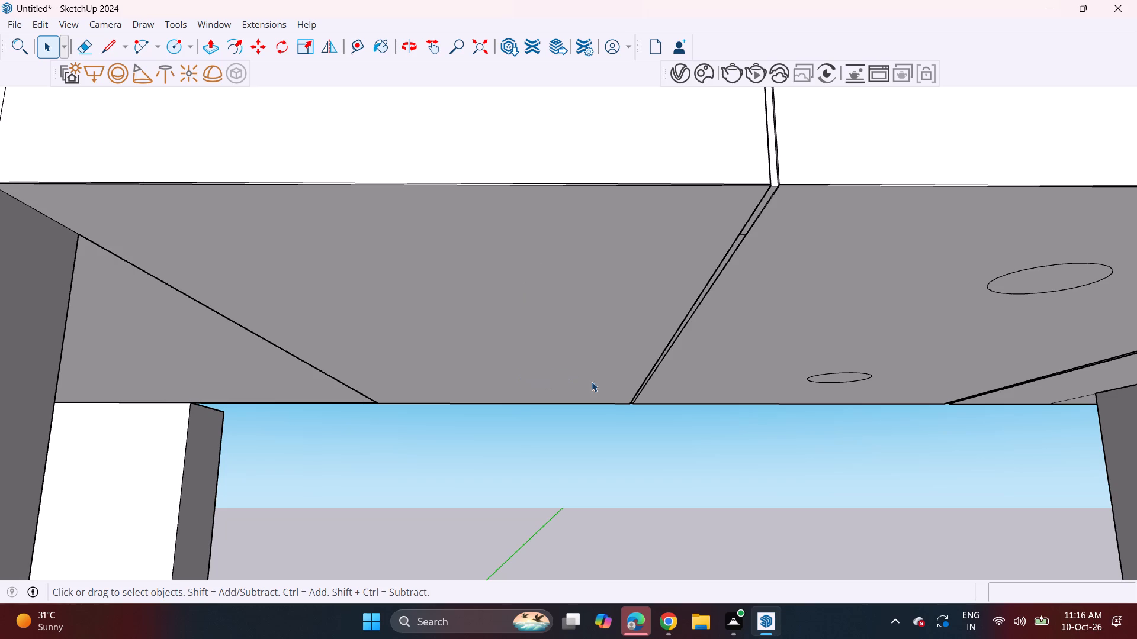
{"action": "left_click", "coordinate": [853, 383]}
{"action": "key", "text": "Delete"}
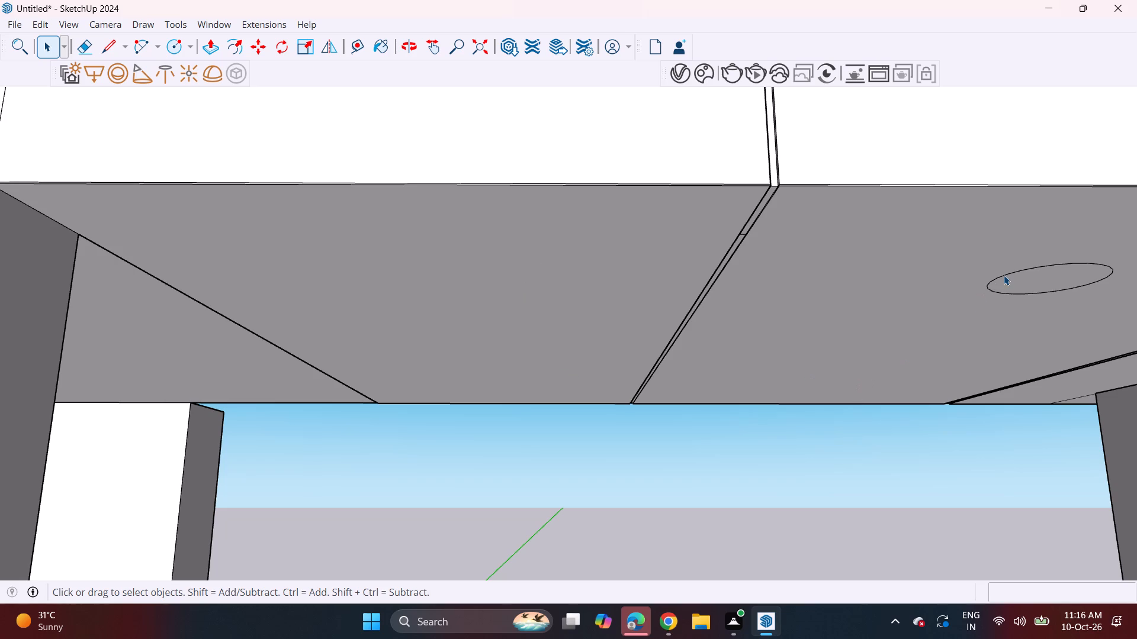
{"action": "left_click", "coordinate": [1004, 275]}
{"action": "key", "text": "Delete"}
Draw a circle with a radius of about 3 1/4" on the slab's underside, mid-panel beside the vertical fins.
{"action": "left_click", "coordinate": [166, 48]}
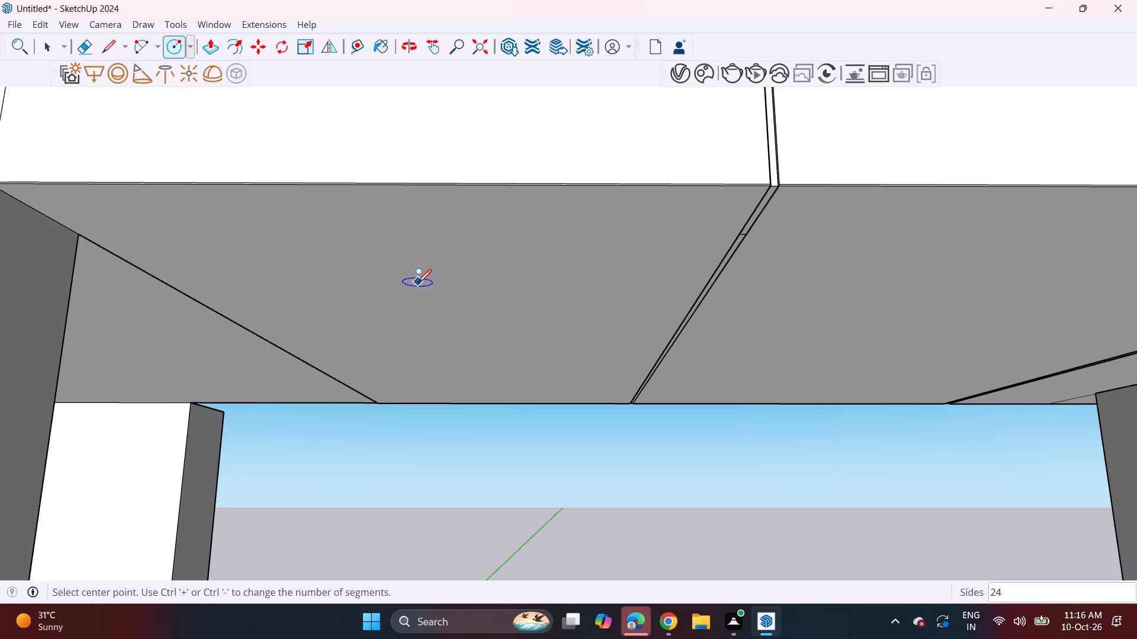
{"action": "middle_click_drag", "start_coordinate": [425, 270], "coordinate": [439, 180]}
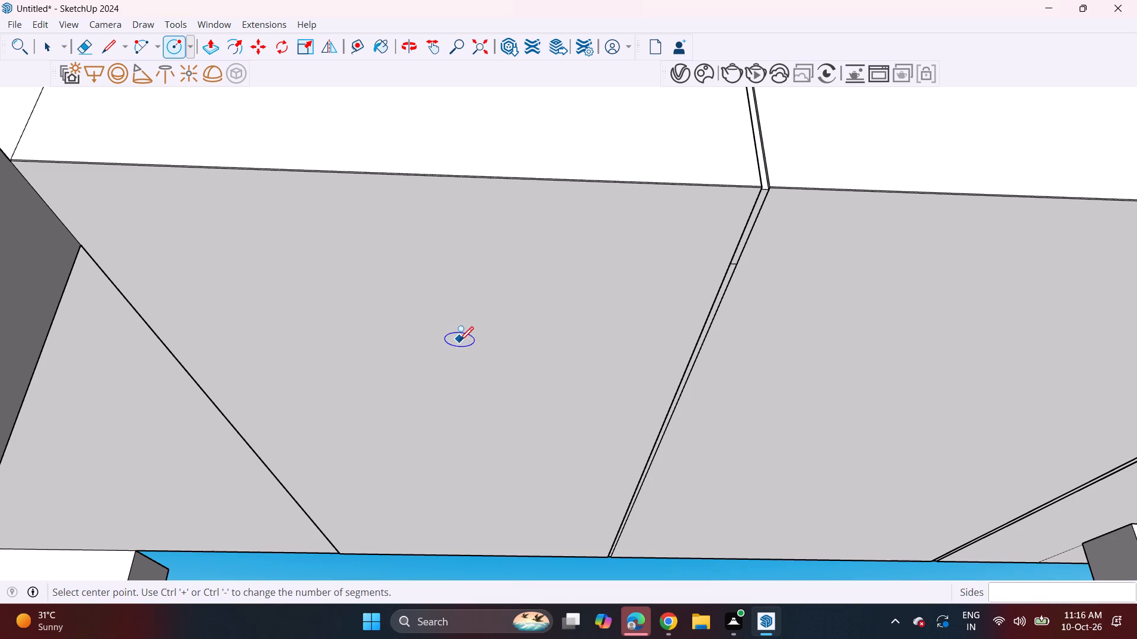
{"action": "left_click", "coordinate": [460, 340]}
{"action": "left_click", "coordinate": [476, 351]}
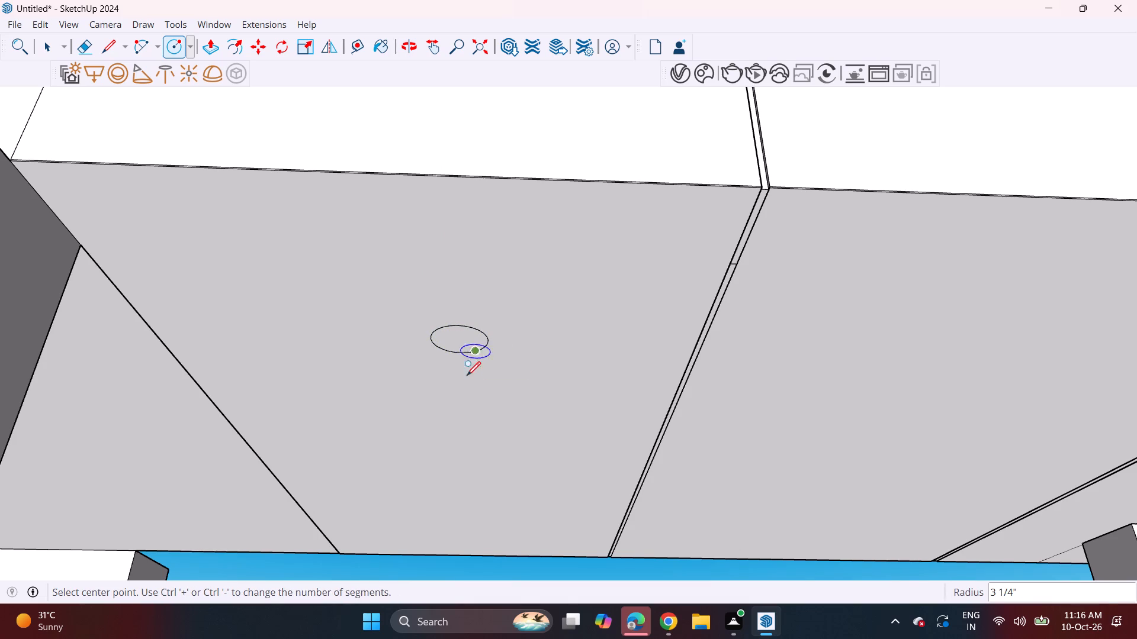
Copy the circle about 4' 5 11/16" deeper under the roof slab, within the same panel beside the fins.
{"action": "key", "text": "space"}
{"action": "double_click", "coordinate": [465, 343]}
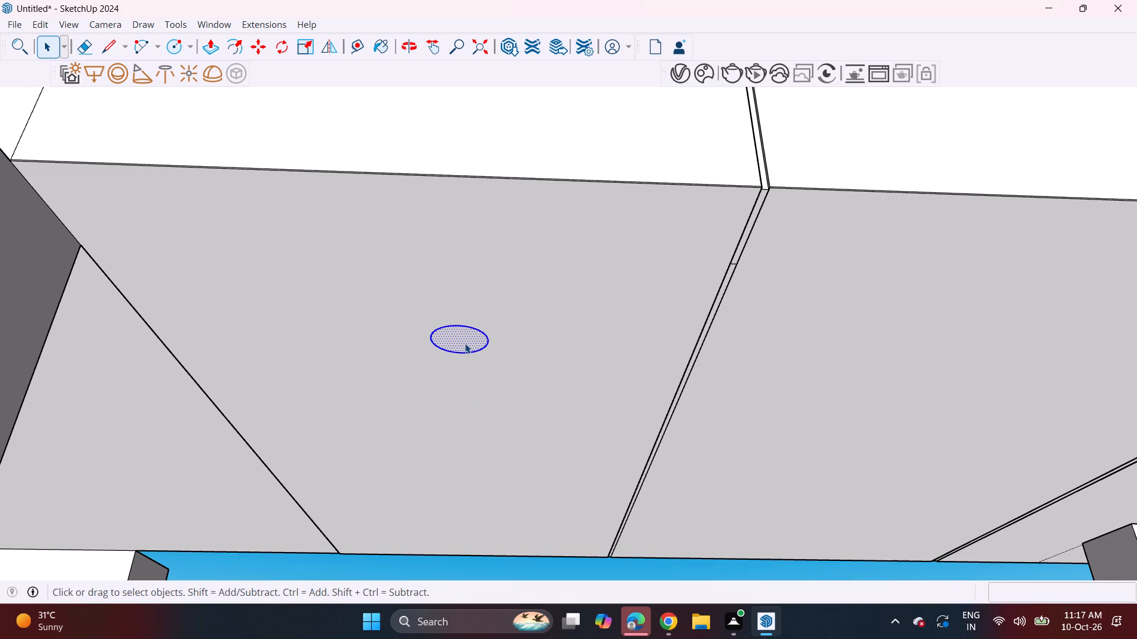
{"action": "key", "text": "m"}
{"action": "left_click", "coordinate": [461, 353]}
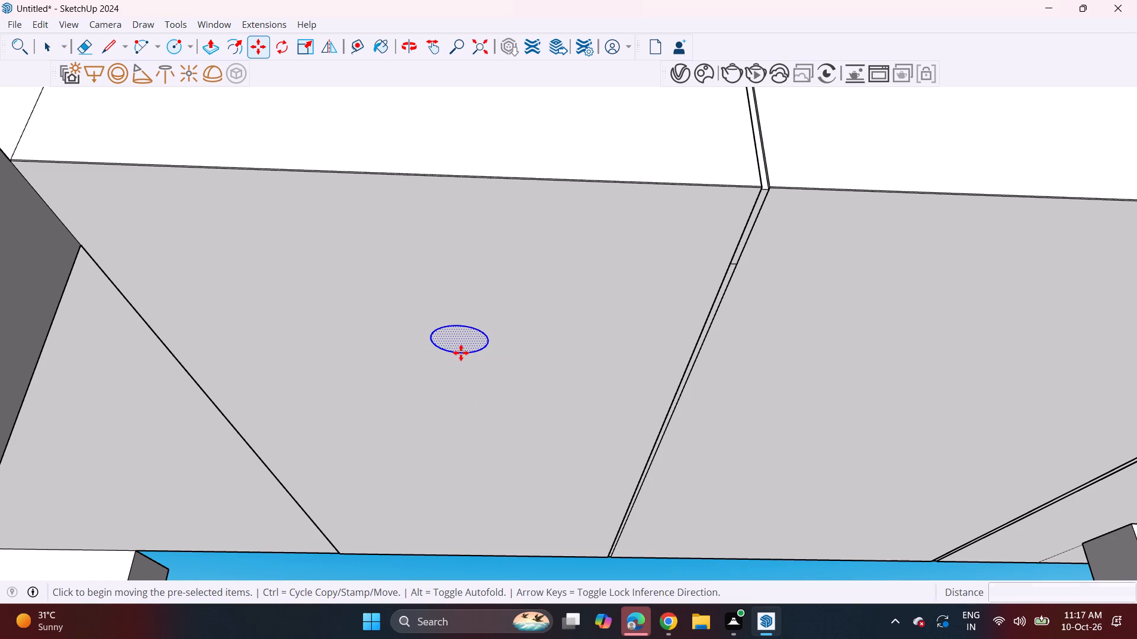
{"action": "left_click", "coordinate": [484, 493]}
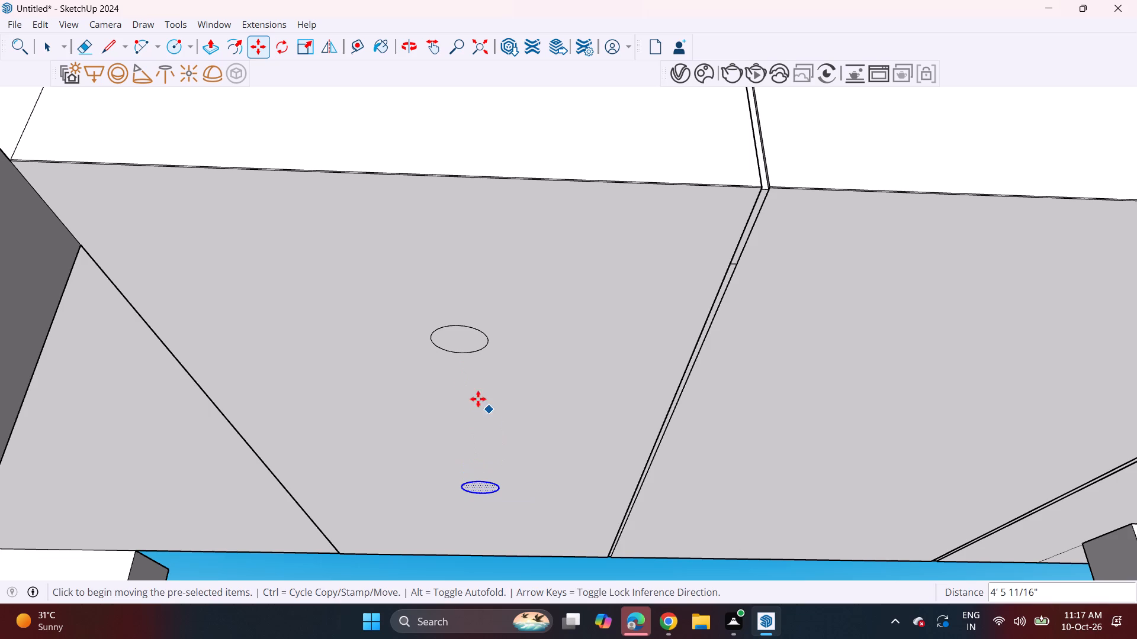
Copy both circles along the red axis into the middle of the adjacent panel of the roof slab's underside.
{"action": "key", "text": "space"}
{"action": "double_click", "coordinate": [465, 341]}
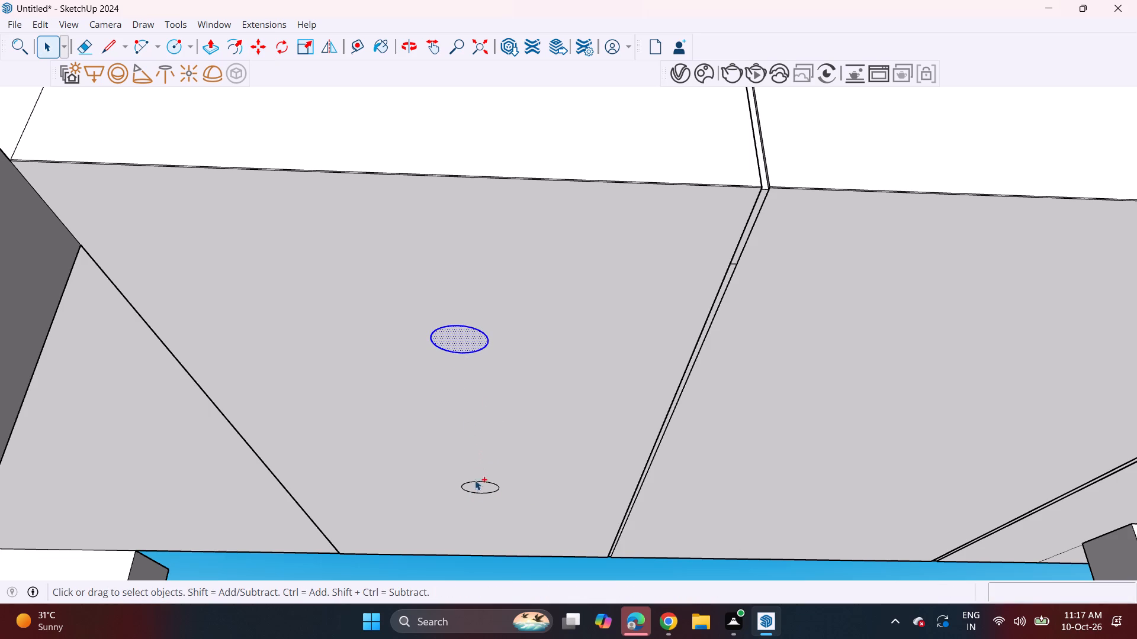
{"action": "double_click", "coordinate": [476, 487], "text": "ctrl"}
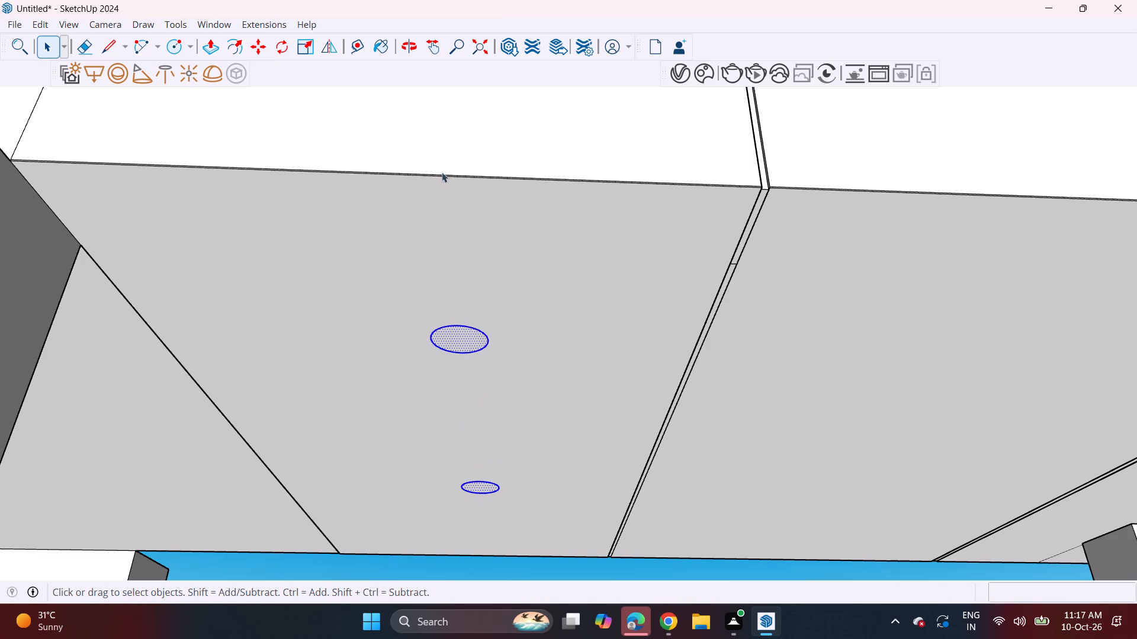
{"action": "key", "text": "m"}
{"action": "left_click", "coordinate": [444, 176]}
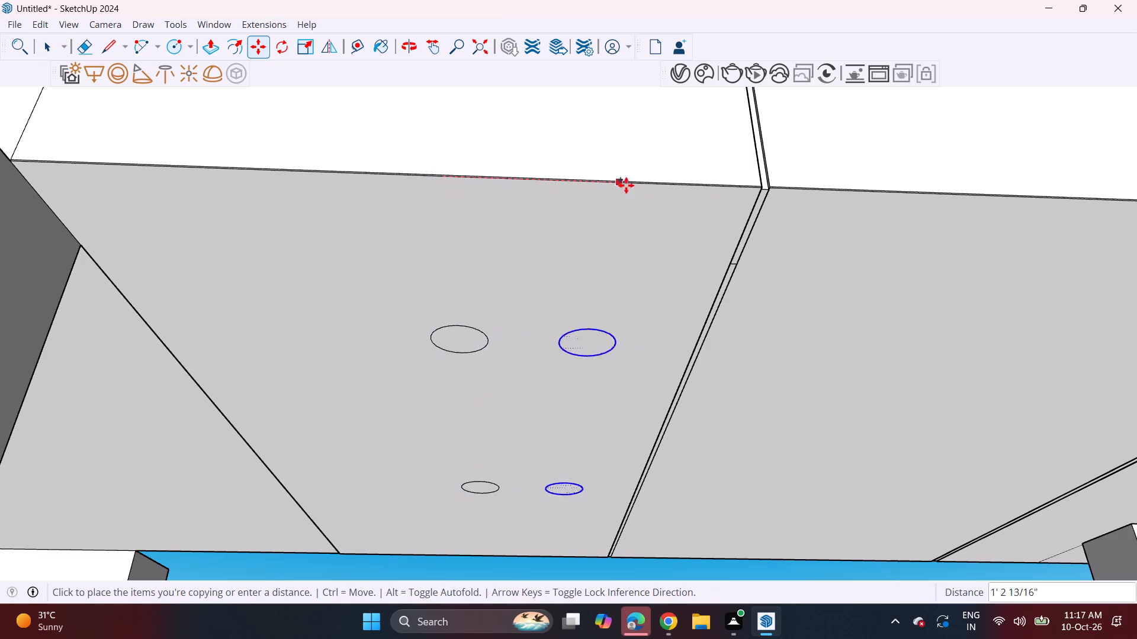
{"action": "scroll", "coordinate": [728, 183], "scroll_direction": "down", "scroll_amount": 4}
{"action": "middle_click_drag", "start_coordinate": [746, 205], "coordinate": [503, 175], "text": "shift"}
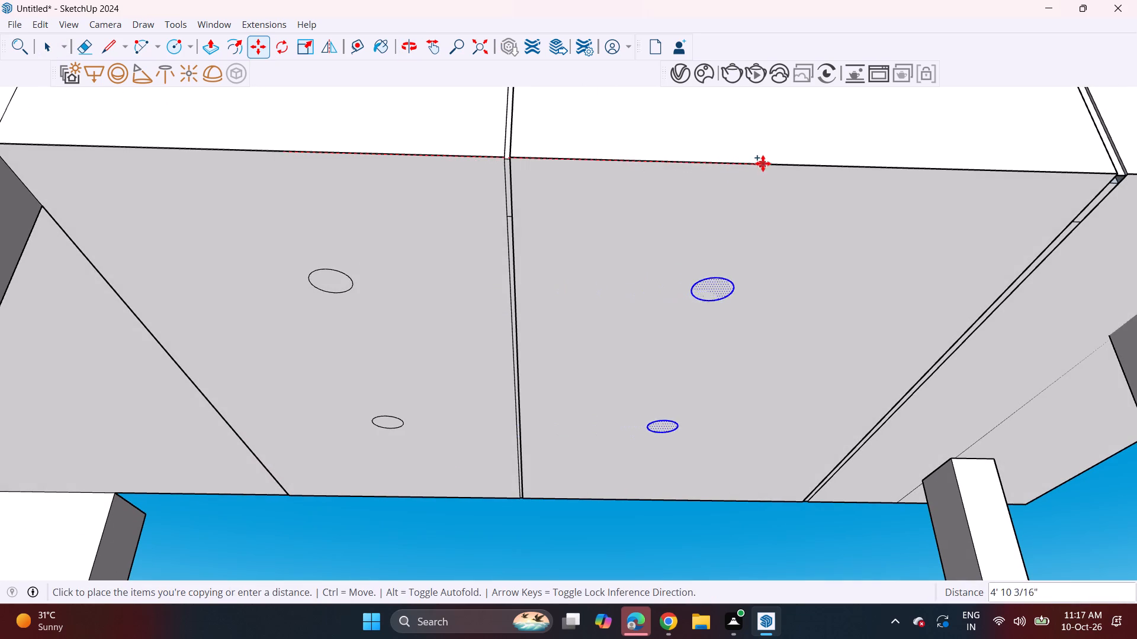
{"action": "left_click", "coordinate": [789, 167]}
{"action": "key", "text": "space"}
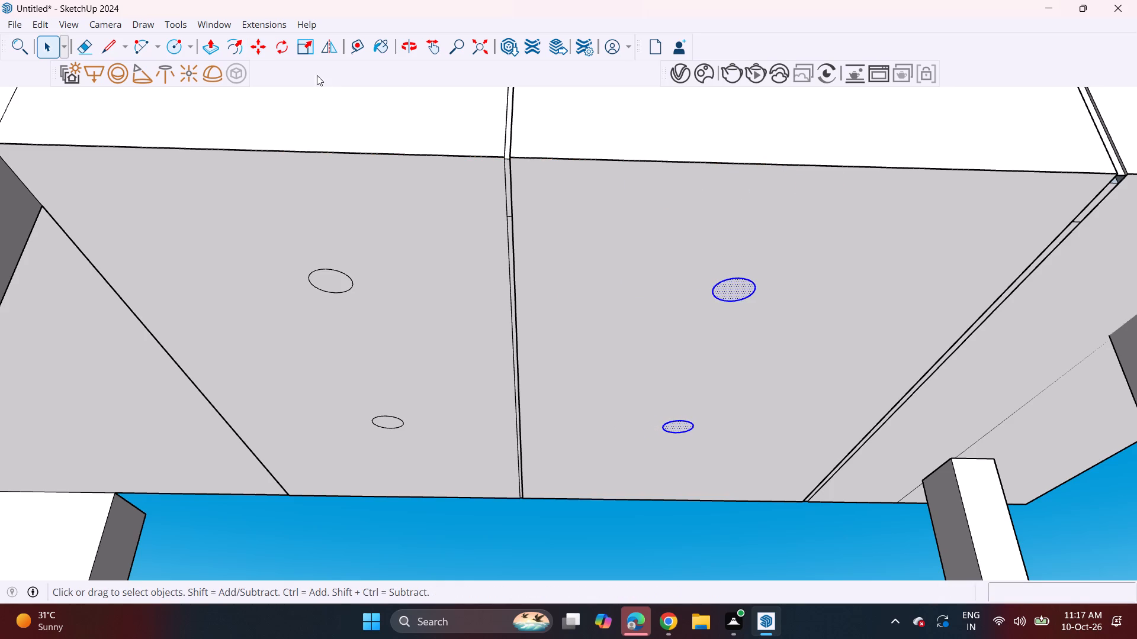
Recess the four circles about 1" into the roof slab's underside with Push/Pull.
{"action": "left_click", "coordinate": [210, 47]}
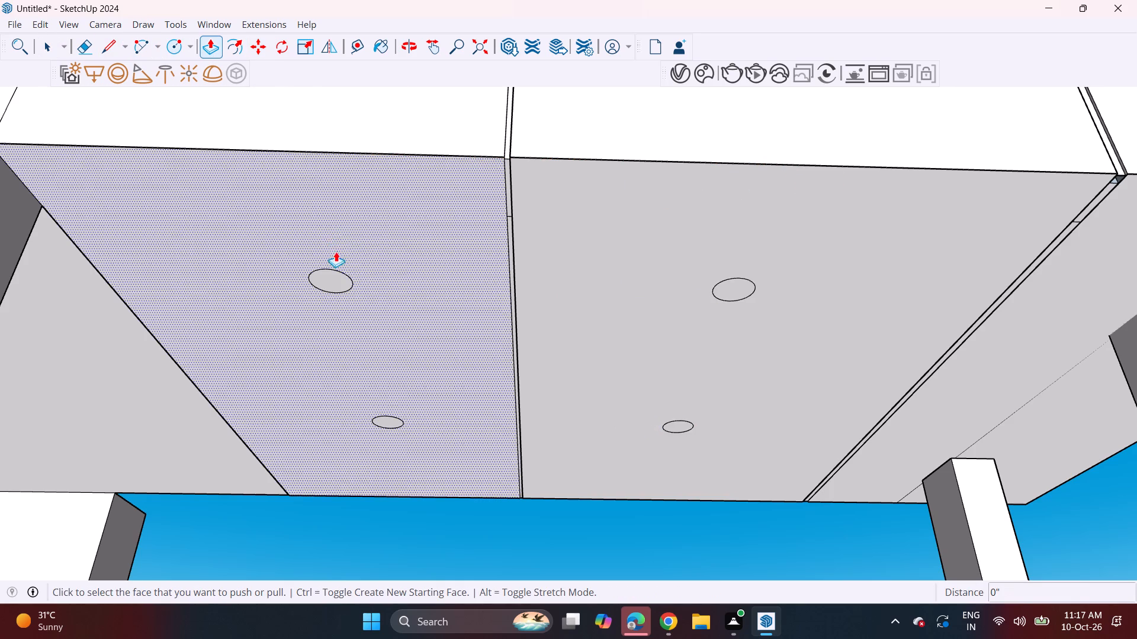
{"action": "left_click", "coordinate": [334, 288]}
{"action": "middle_click_drag", "start_coordinate": [348, 297], "coordinate": [367, 327]}
{"action": "scroll", "coordinate": [350, 291], "scroll_direction": "up", "scroll_amount": 9}
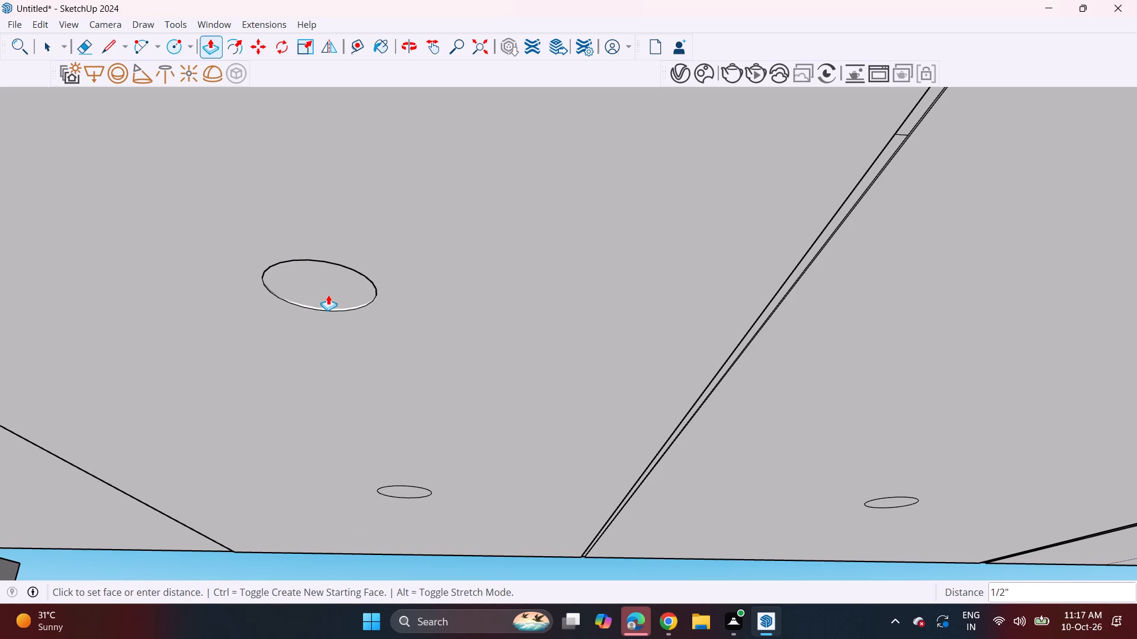
{"action": "left_click", "coordinate": [328, 295]}
{"action": "left_click", "coordinate": [330, 293]}
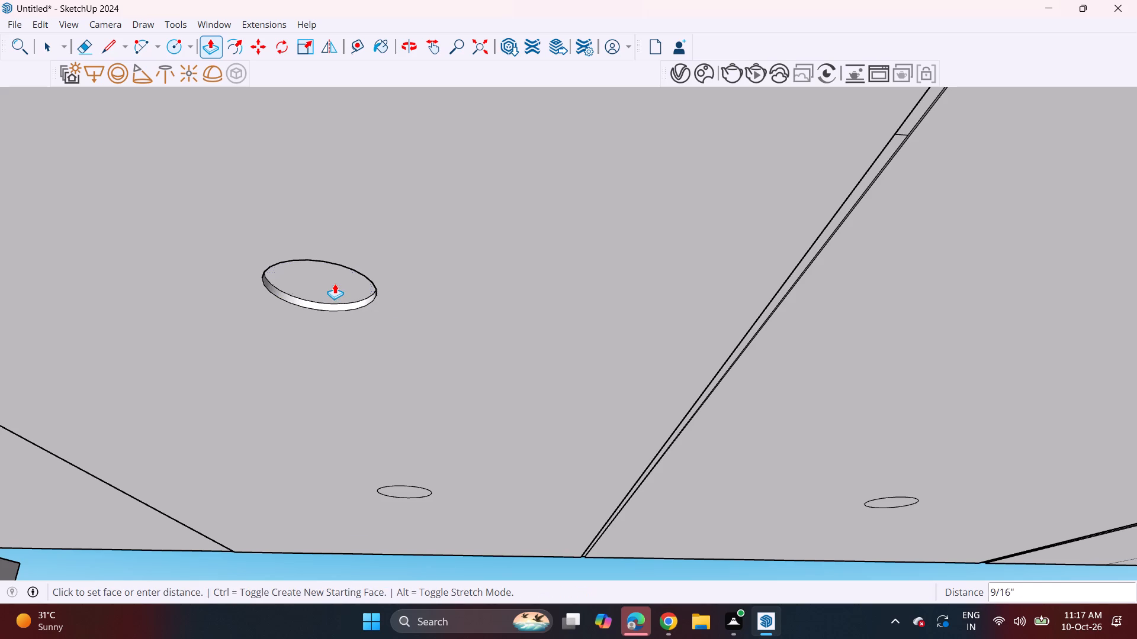
{"action": "left_click", "coordinate": [337, 279]}
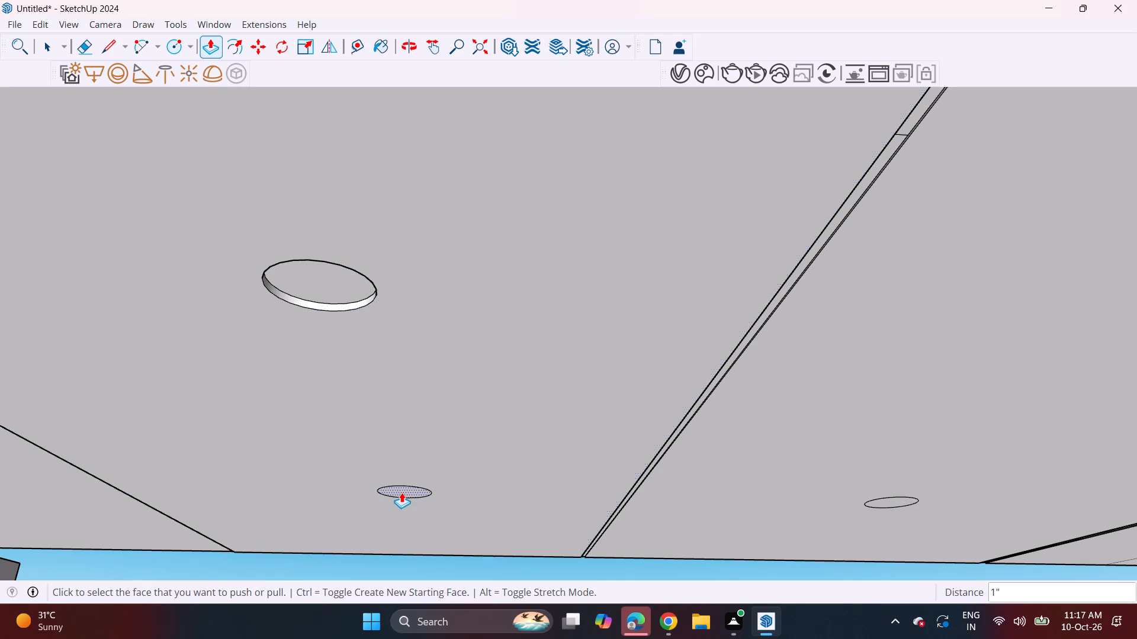
{"action": "double_click", "coordinate": [402, 490]}
{"action": "double_click", "coordinate": [901, 504]}
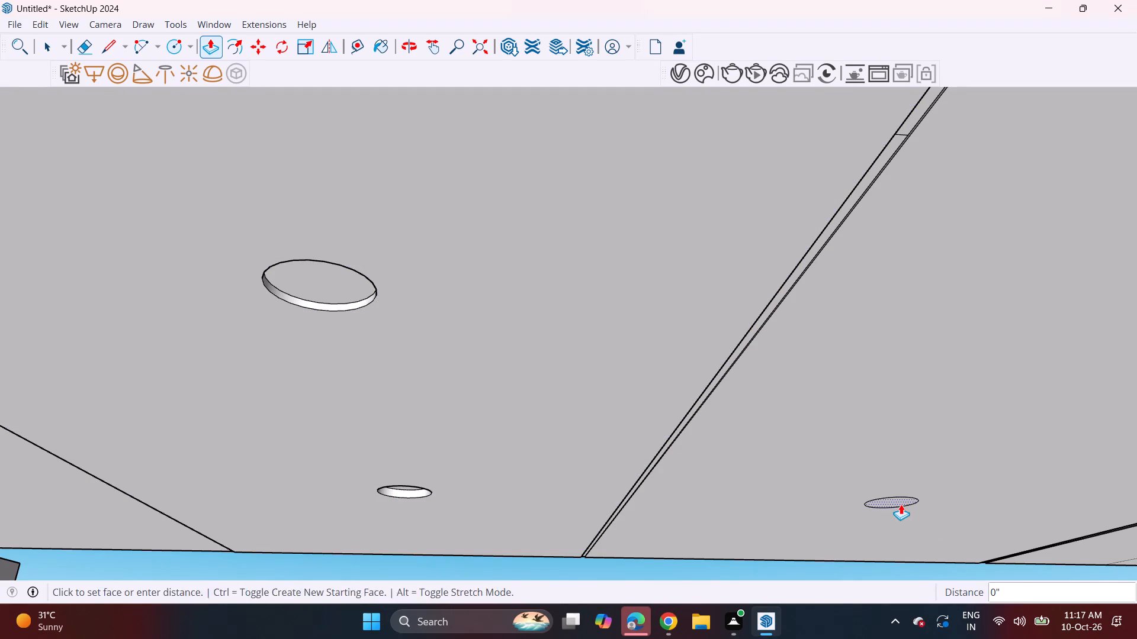
{"action": "scroll", "coordinate": [984, 397], "scroll_direction": "down", "scroll_amount": 3}
{"action": "middle_click_drag", "start_coordinate": [991, 391], "coordinate": [519, 373], "text": "shift"}
{"action": "double_click", "coordinate": [641, 327]}
{"action": "left_click", "coordinate": [651, 327]}
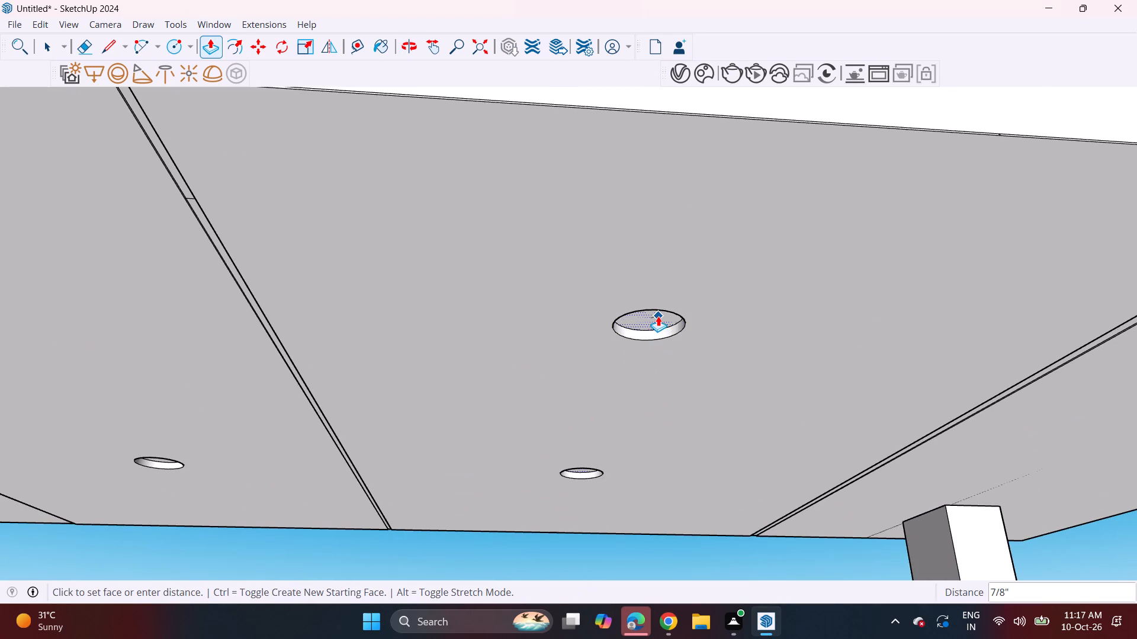
{"action": "left_click", "coordinate": [658, 316]}
Group the four recessed circular faces in the two panels of the roof slab's underside.
{"action": "scroll", "coordinate": [612, 423], "scroll_direction": "down", "scroll_amount": 4}
{"action": "middle_click_drag", "start_coordinate": [596, 463], "coordinate": [634, 347], "text": "shift"}
{"action": "scroll", "coordinate": [635, 341], "scroll_direction": "down", "scroll_amount": 4}
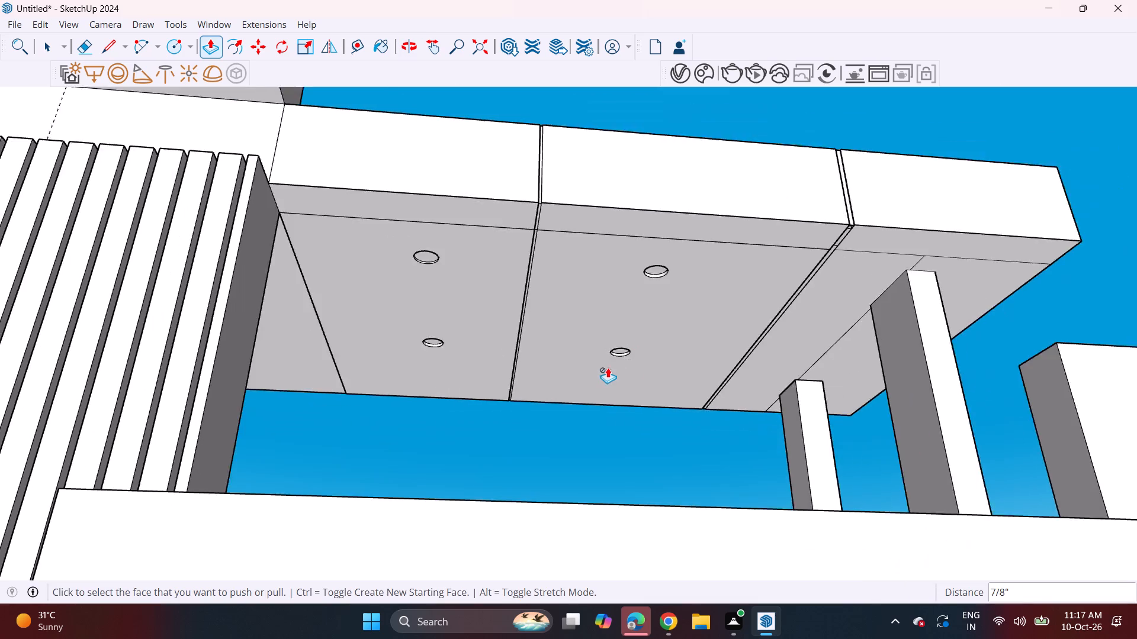
{"action": "scroll", "coordinate": [608, 367], "scroll_direction": "down", "scroll_amount": 3}
{"action": "middle_click_drag", "start_coordinate": [624, 351], "coordinate": [568, 335]}
{"action": "scroll", "coordinate": [568, 335], "scroll_direction": "up", "scroll_amount": 7}
{"action": "key", "text": "space"}
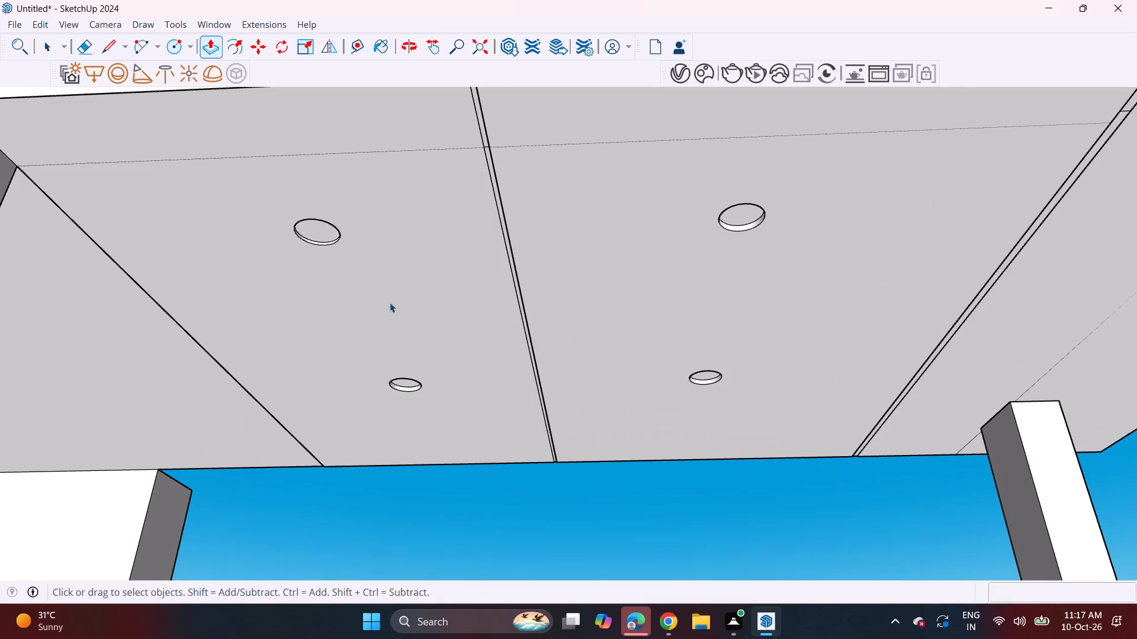
{"action": "left_click", "coordinate": [313, 230]}
{"action": "scroll", "coordinate": [435, 364], "scroll_direction": "up", "scroll_amount": 4}
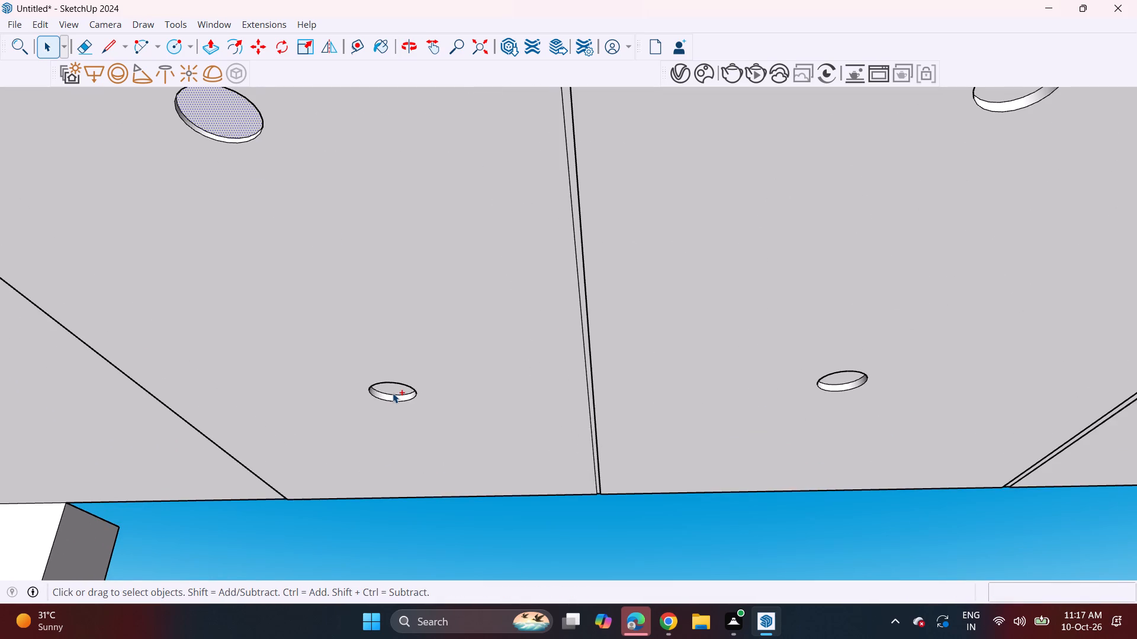
{"action": "left_click", "coordinate": [393, 389], "text": "ctrl"}
{"action": "scroll", "coordinate": [471, 409], "scroll_direction": "down", "scroll_amount": 3, "text": "ctrl"}
{"action": "scroll", "coordinate": [749, 393], "scroll_direction": "up", "scroll_amount": 4, "text": "ctrl"}
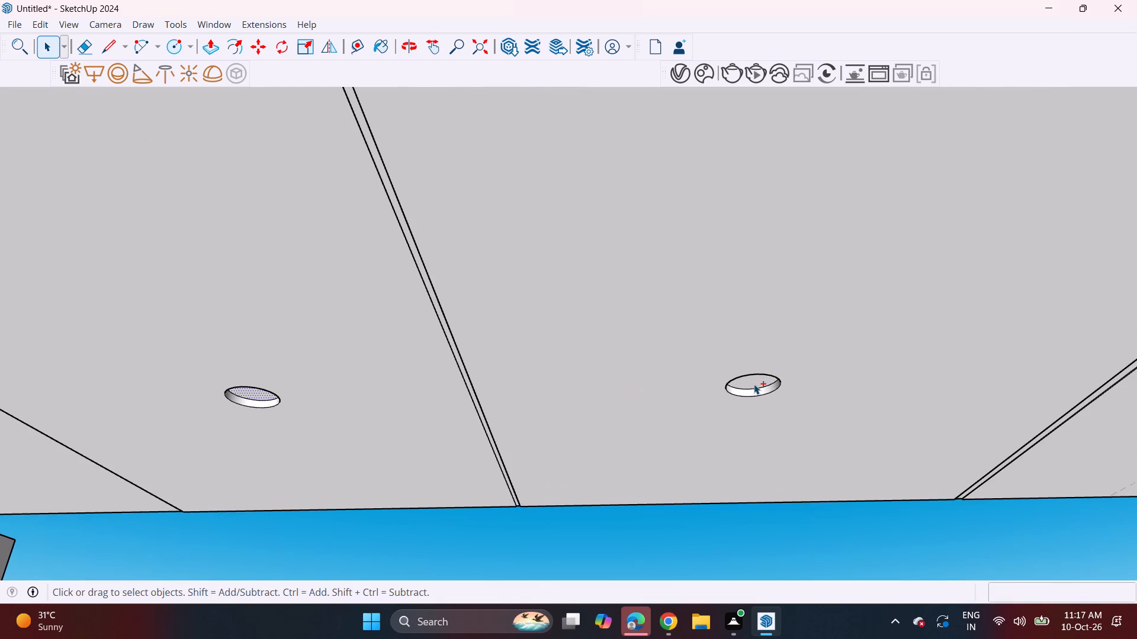
{"action": "left_click", "coordinate": [753, 383], "text": "ctrl"}
{"action": "scroll", "coordinate": [749, 380], "scroll_direction": "down", "scroll_amount": 4, "text": "ctrl"}
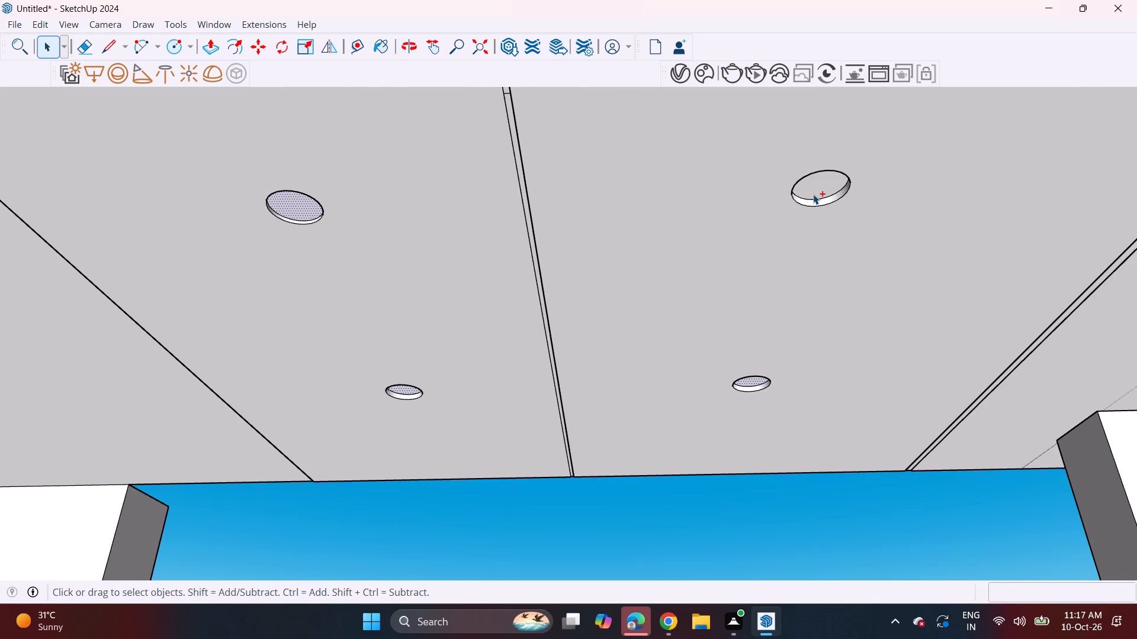
{"action": "left_click", "coordinate": [813, 194], "text": "ctrl"}
{"action": "right_click", "coordinate": [814, 192]}
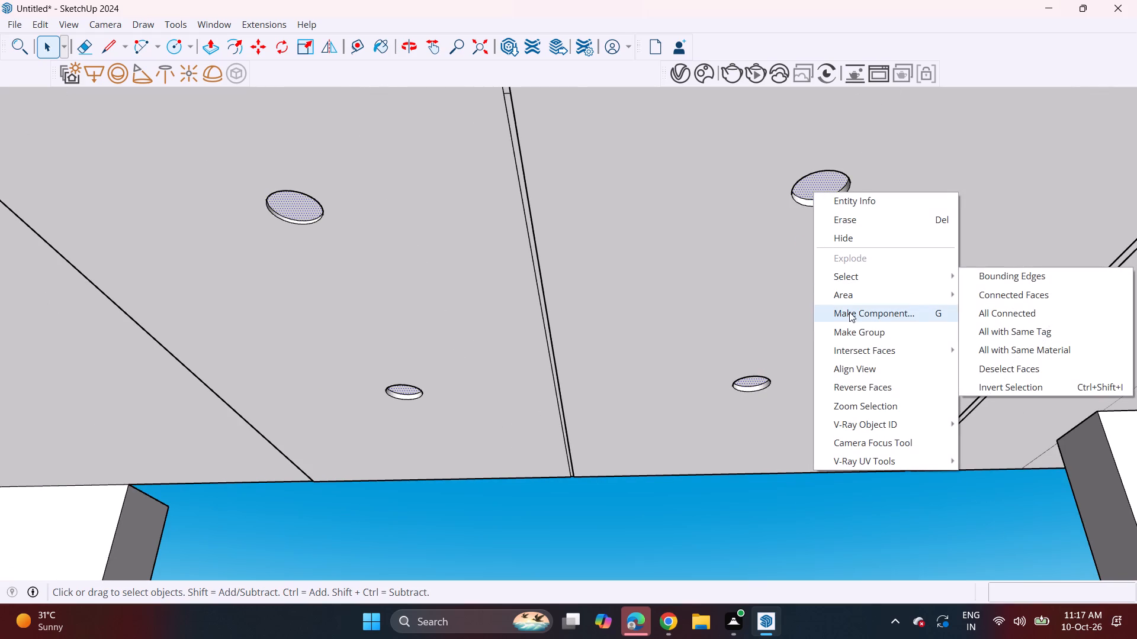
{"action": "left_click", "coordinate": [850, 334]}
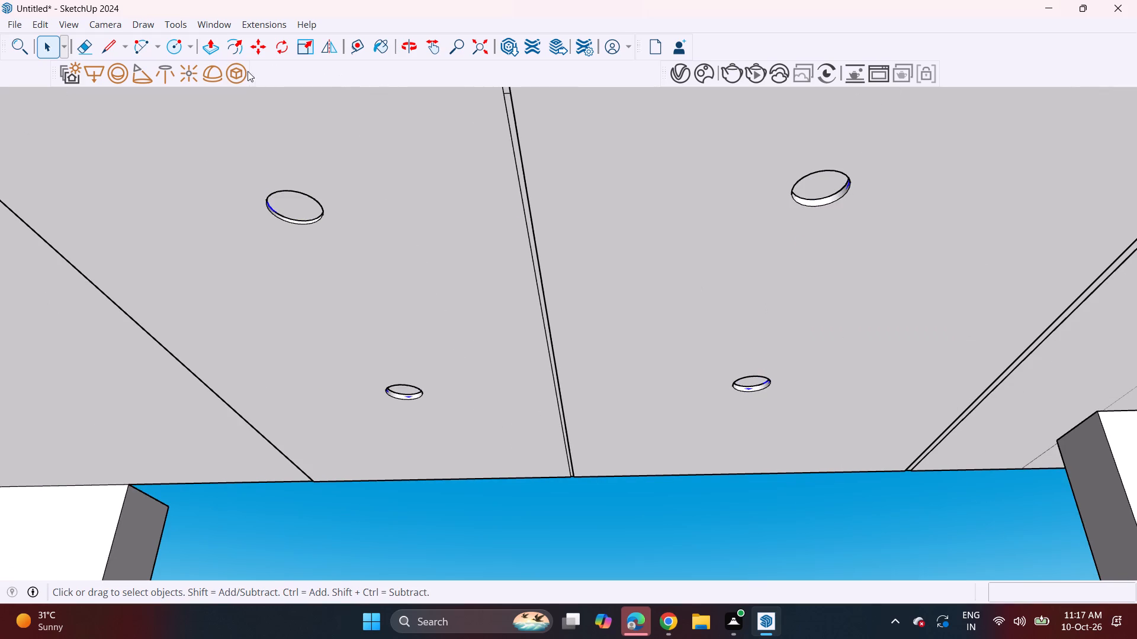
Convert the group of four circular faces into a V-Ray mesh light.
{"action": "left_click", "coordinate": [233, 74]}
Examine the roof slab's circular lights against the whole front of the building, leaving nothing selected.
{"action": "scroll", "coordinate": [400, 275], "scroll_direction": "down", "scroll_amount": 14}
{"action": "middle_click_drag", "start_coordinate": [417, 364], "coordinate": [525, 382]}
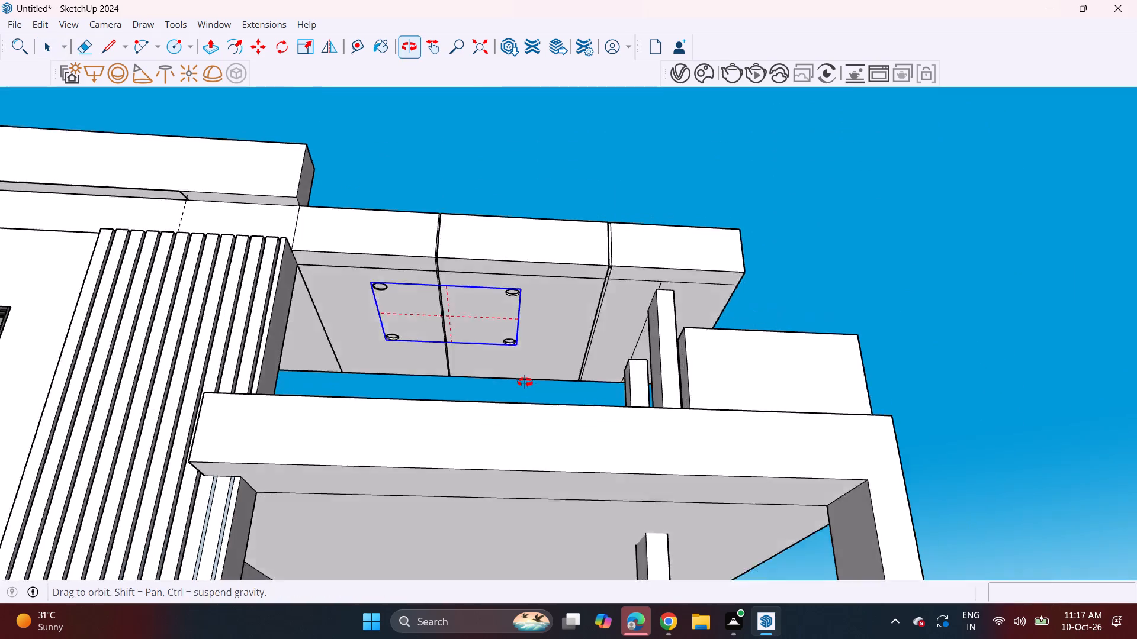
{"action": "middle_click_drag", "start_coordinate": [525, 382], "coordinate": [522, 367]}
{"action": "scroll", "coordinate": [448, 359], "scroll_direction": "down", "scroll_amount": 4}
{"action": "middle_click_drag", "start_coordinate": [487, 382], "coordinate": [444, 422]}
{"action": "scroll", "coordinate": [451, 399], "scroll_direction": "up", "scroll_amount": 2}
{"action": "scroll", "coordinate": [451, 401], "scroll_direction": "down", "scroll_amount": 4}
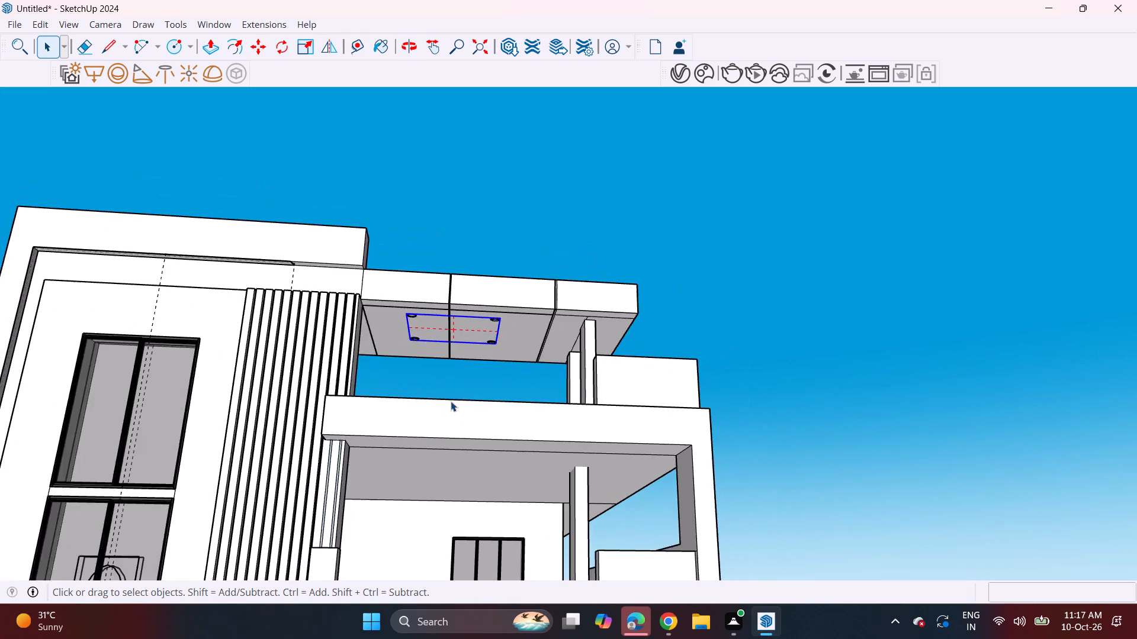
{"action": "scroll", "coordinate": [451, 401], "scroll_direction": "down", "scroll_amount": 10}
{"action": "middle_click_drag", "start_coordinate": [464, 430], "coordinate": [505, 382]}
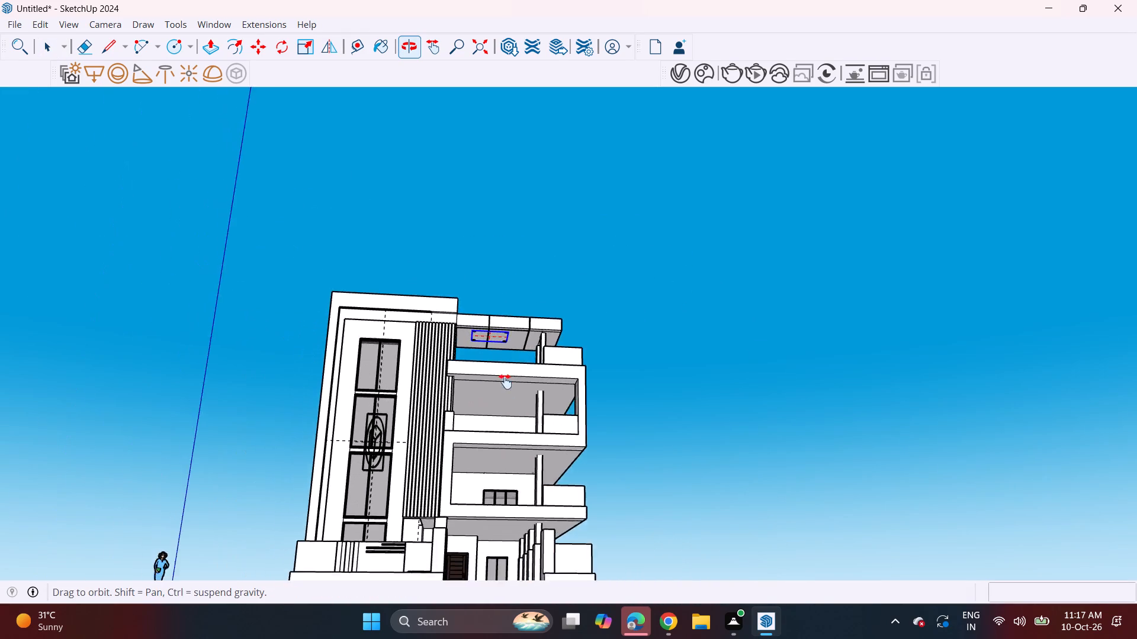
{"action": "middle_click_drag", "start_coordinate": [505, 382], "coordinate": [501, 337]}
{"action": "middle_click_drag", "start_coordinate": [497, 383], "coordinate": [500, 402]}
{"action": "key", "text": "space"}
{"action": "left_click", "coordinate": [630, 378]}
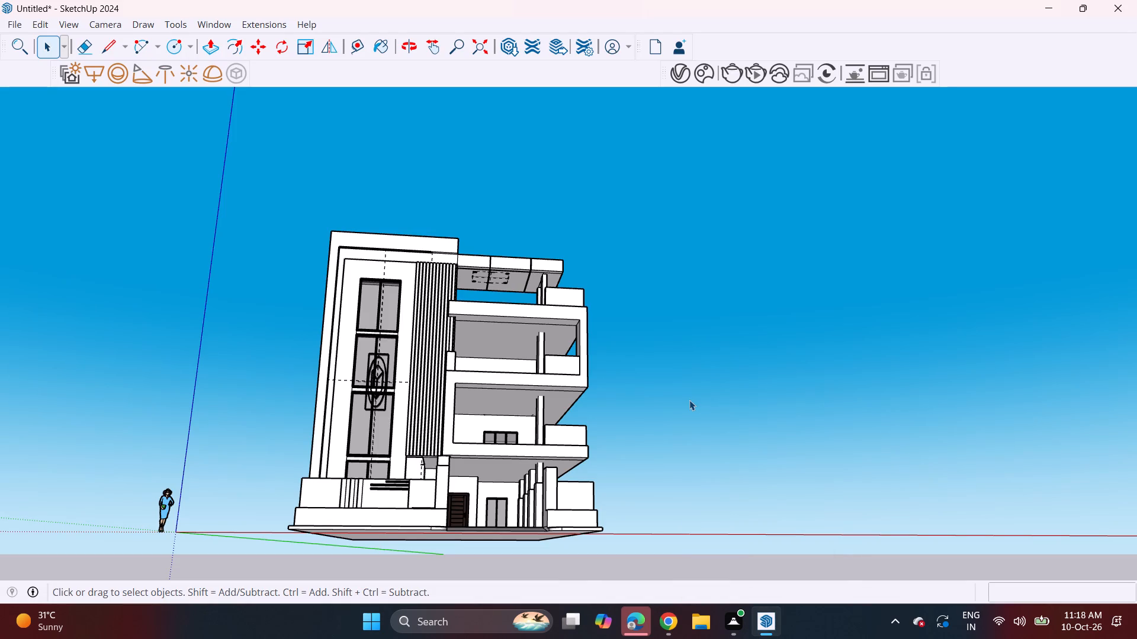
Draw a circle with a radius of about 4 1/16" on the upper balcony's ceiling, near the column.
{"action": "scroll", "coordinate": [541, 354], "scroll_direction": "up", "scroll_amount": 4}
{"action": "scroll", "coordinate": [480, 334], "scroll_direction": "up", "scroll_amount": 4}
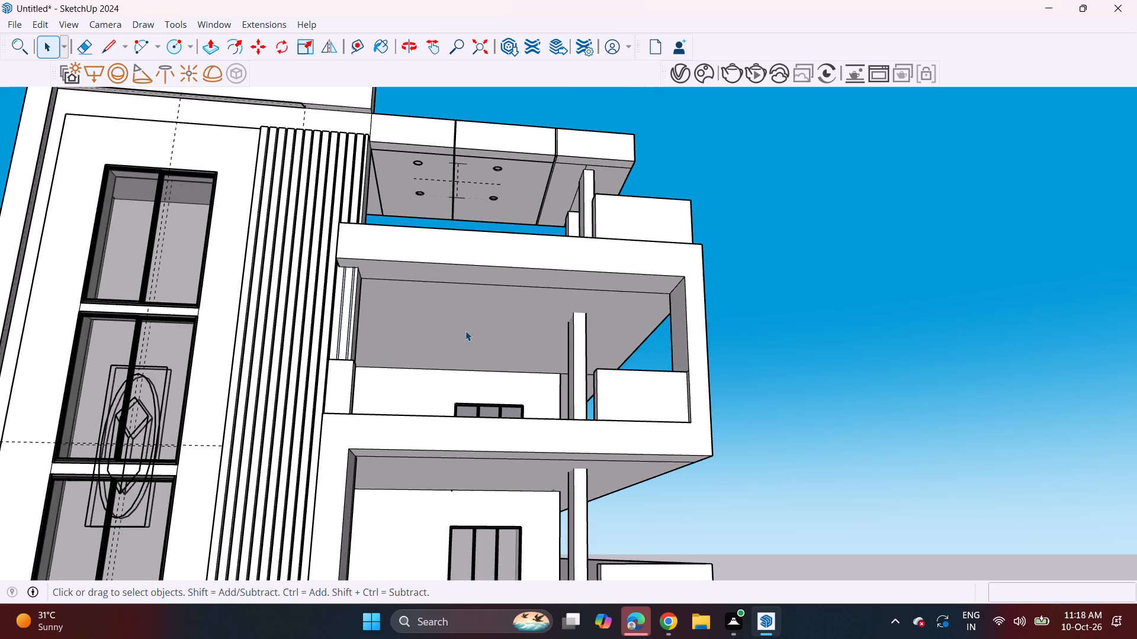
{"action": "middle_click_drag", "start_coordinate": [465, 330], "coordinate": [446, 330]}
{"action": "scroll", "coordinate": [446, 330], "scroll_direction": "up", "scroll_amount": 3}
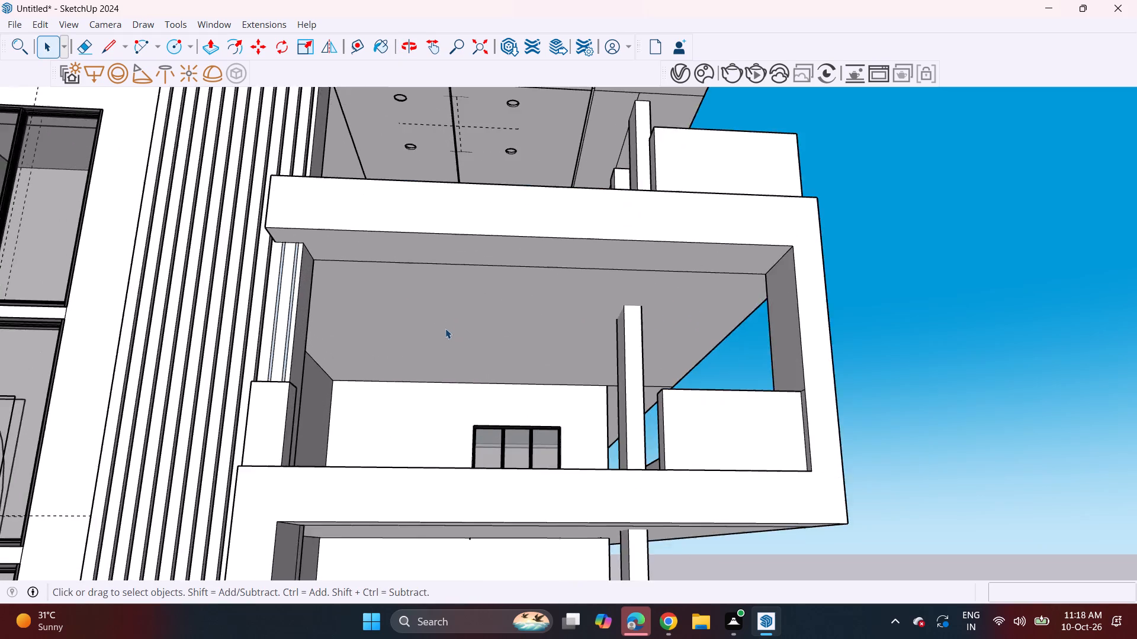
{"action": "scroll", "coordinate": [445, 328], "scroll_direction": "up", "scroll_amount": 4}
{"action": "left_click", "coordinate": [176, 47]}
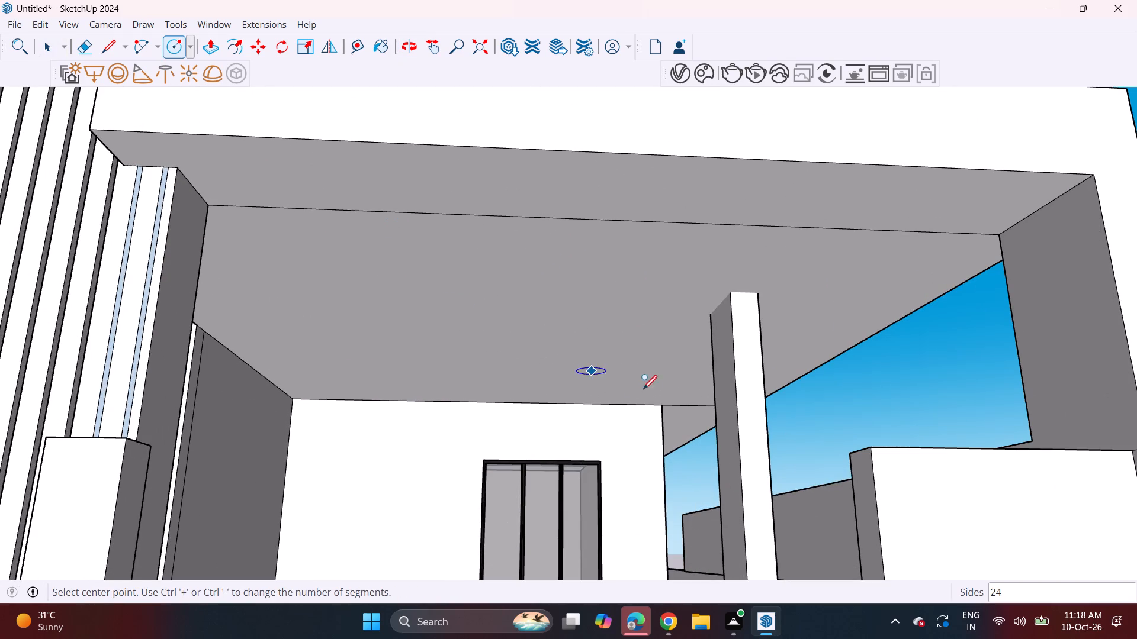
{"action": "middle_click_drag", "start_coordinate": [660, 345], "coordinate": [657, 273]}
{"action": "scroll", "coordinate": [670, 288], "scroll_direction": "up", "scroll_amount": 4}
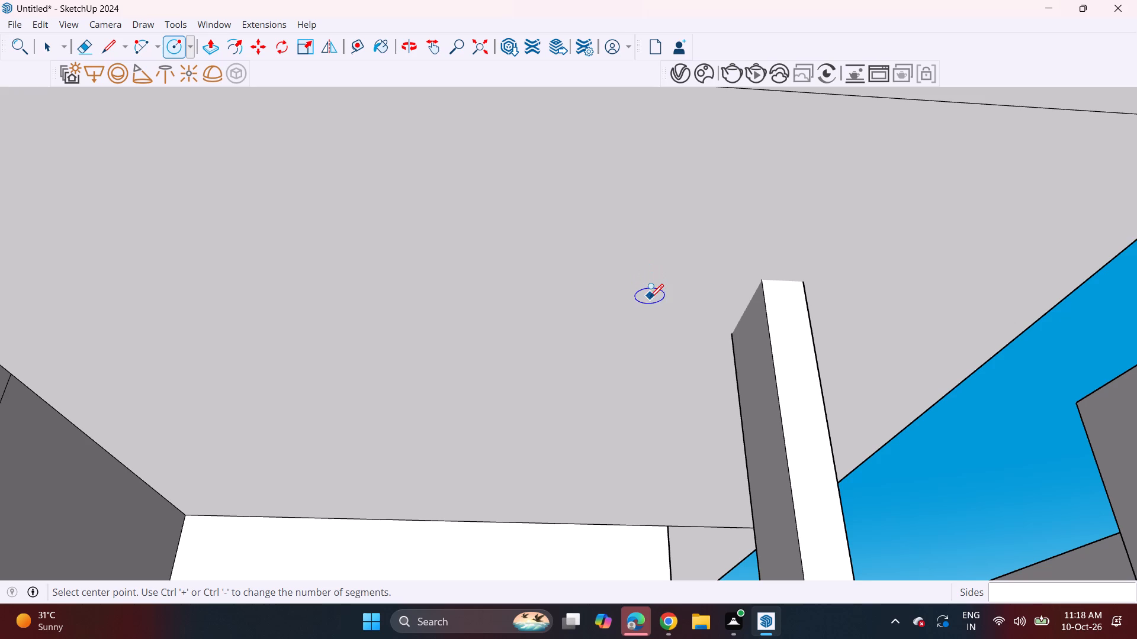
{"action": "left_click", "coordinate": [650, 296]}
{"action": "left_click", "coordinate": [655, 307]}
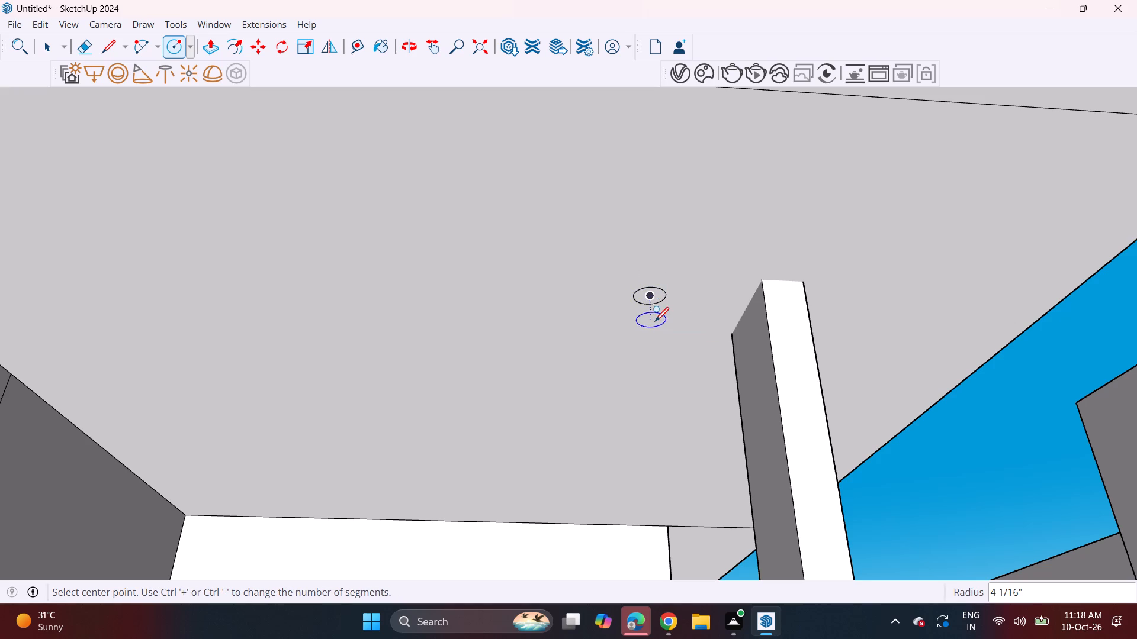
Copy the balcony ceiling circle about 7' deeper, toward the wall with the window.
{"action": "scroll", "coordinate": [653, 321], "scroll_direction": "up", "scroll_amount": 3}
{"action": "key", "text": "space"}
{"action": "double_click", "coordinate": [650, 291]}
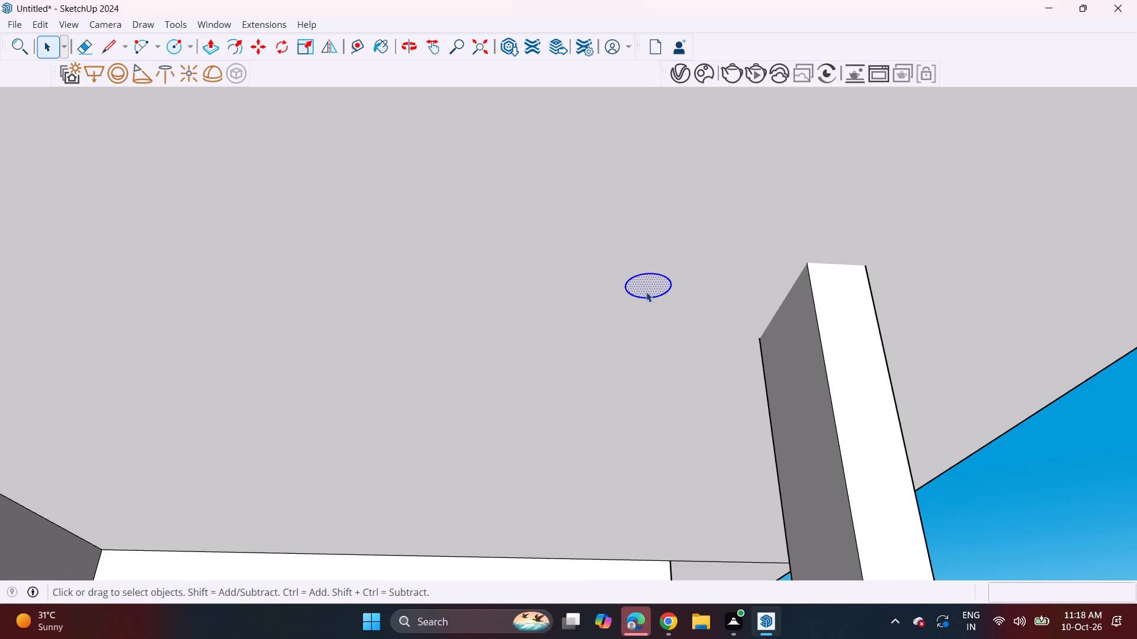
{"action": "key", "text": "m"}
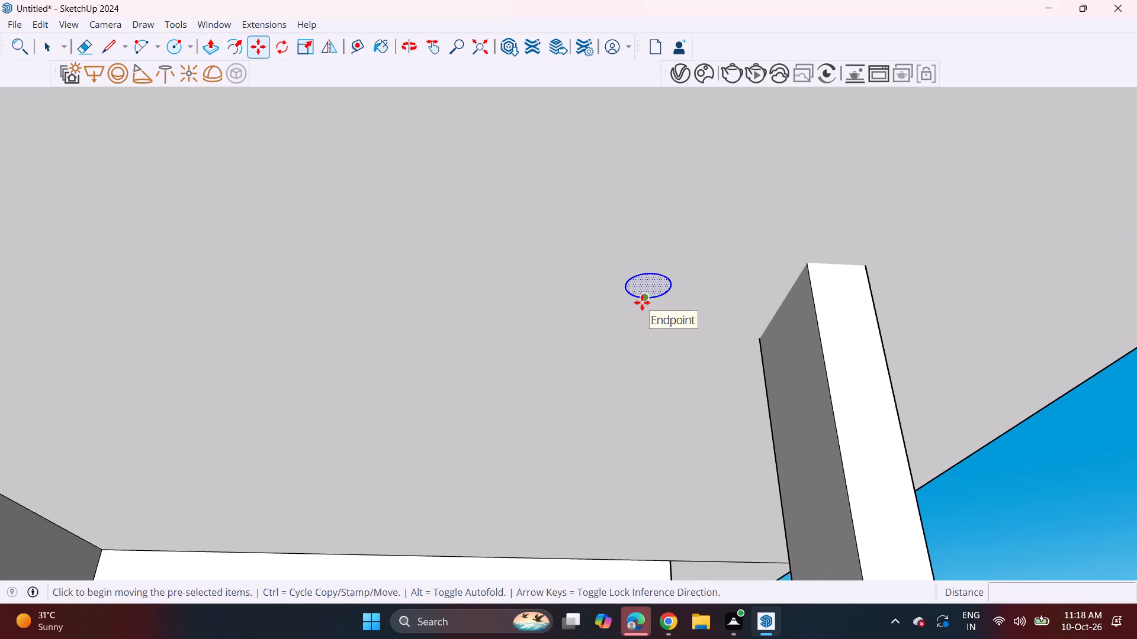
{"action": "left_click", "coordinate": [642, 302]}
{"action": "key", "text": "Escape"}
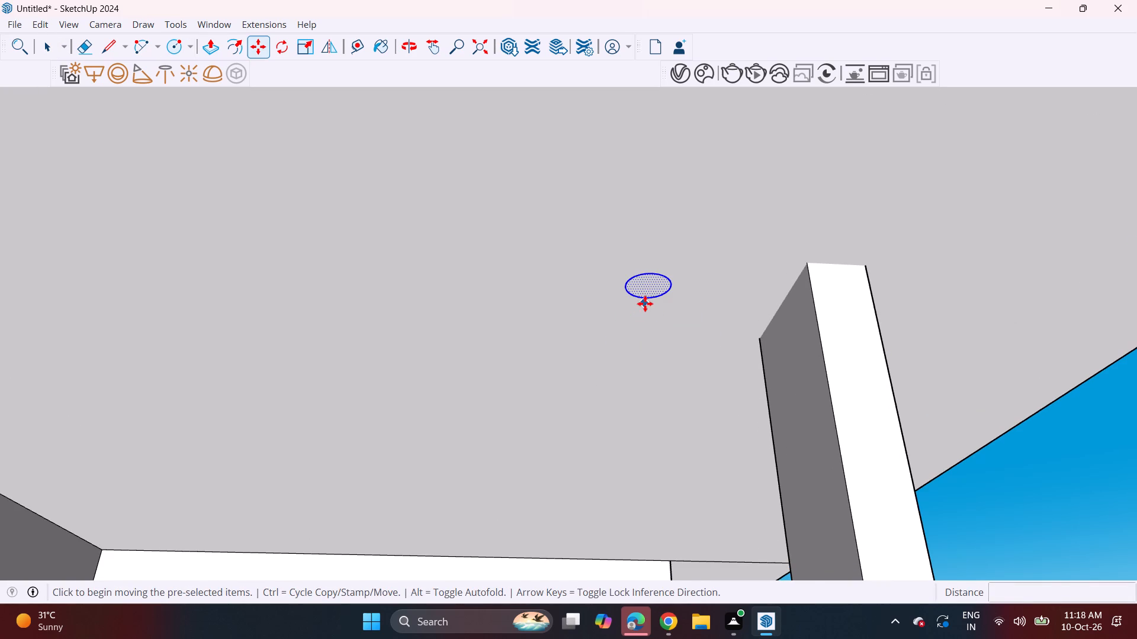
{"action": "left_click", "coordinate": [645, 302]}
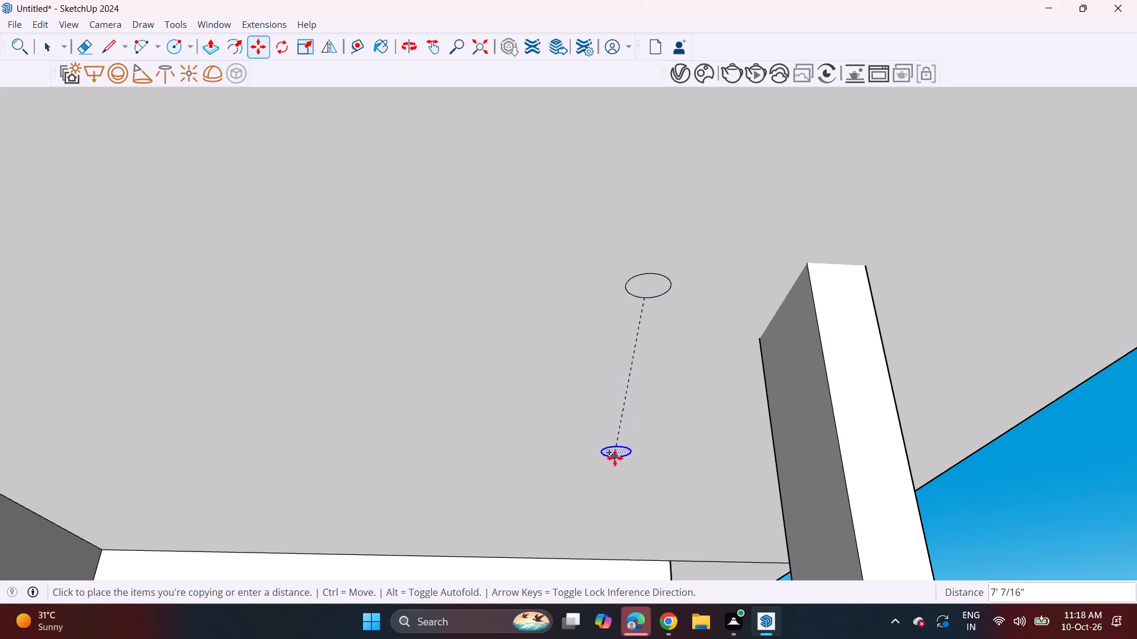
{"action": "left_click", "coordinate": [615, 459]}
{"action": "scroll", "coordinate": [646, 340], "scroll_direction": "down", "scroll_amount": 10}
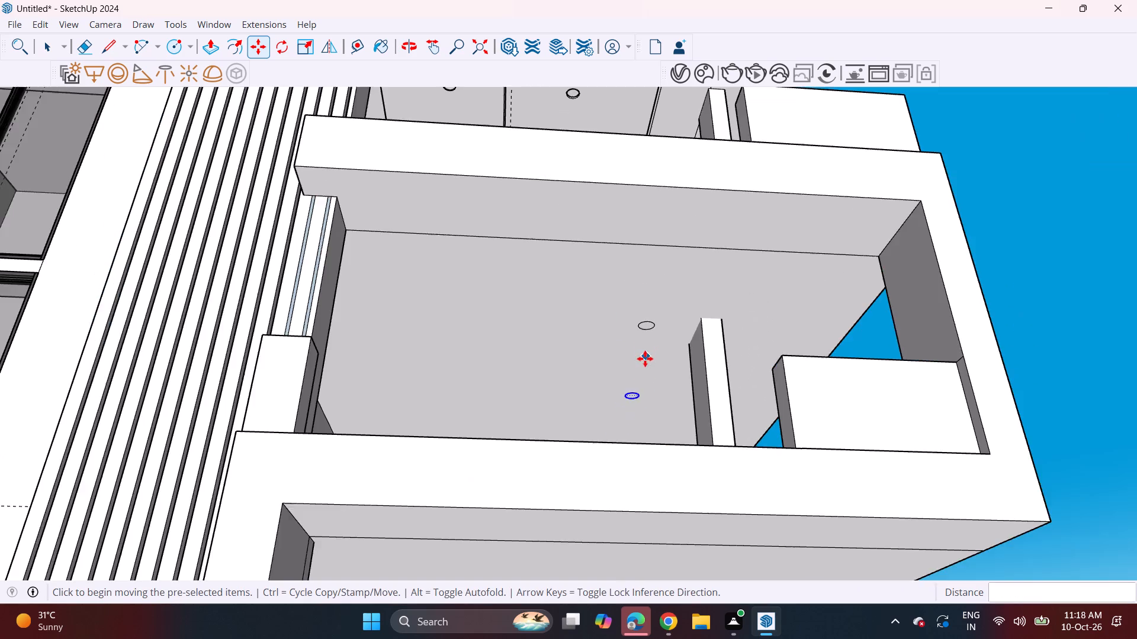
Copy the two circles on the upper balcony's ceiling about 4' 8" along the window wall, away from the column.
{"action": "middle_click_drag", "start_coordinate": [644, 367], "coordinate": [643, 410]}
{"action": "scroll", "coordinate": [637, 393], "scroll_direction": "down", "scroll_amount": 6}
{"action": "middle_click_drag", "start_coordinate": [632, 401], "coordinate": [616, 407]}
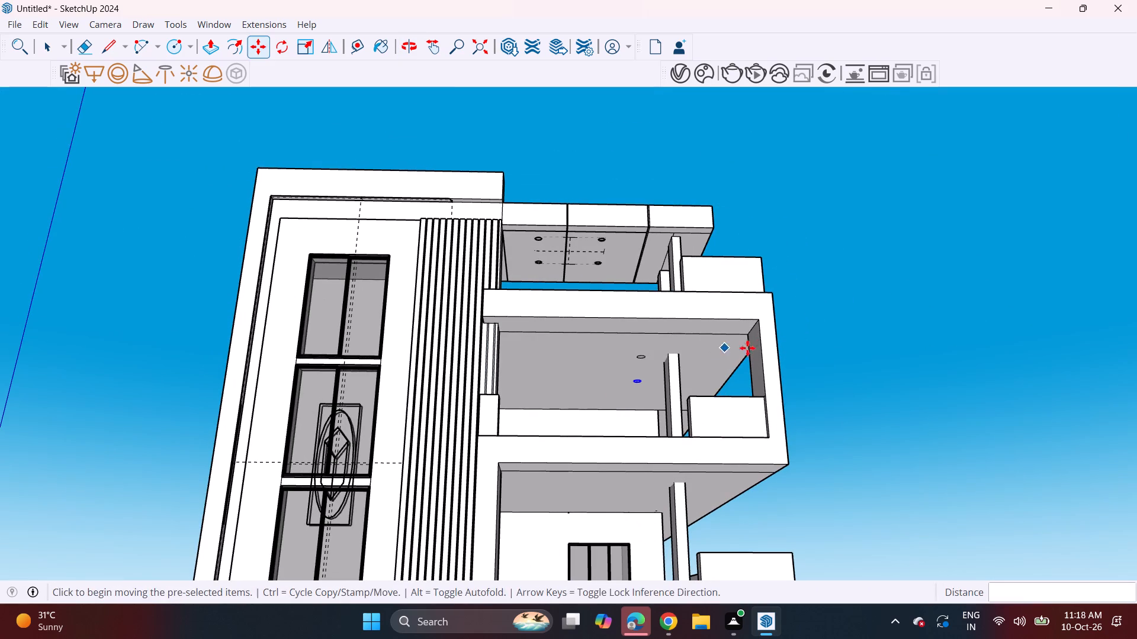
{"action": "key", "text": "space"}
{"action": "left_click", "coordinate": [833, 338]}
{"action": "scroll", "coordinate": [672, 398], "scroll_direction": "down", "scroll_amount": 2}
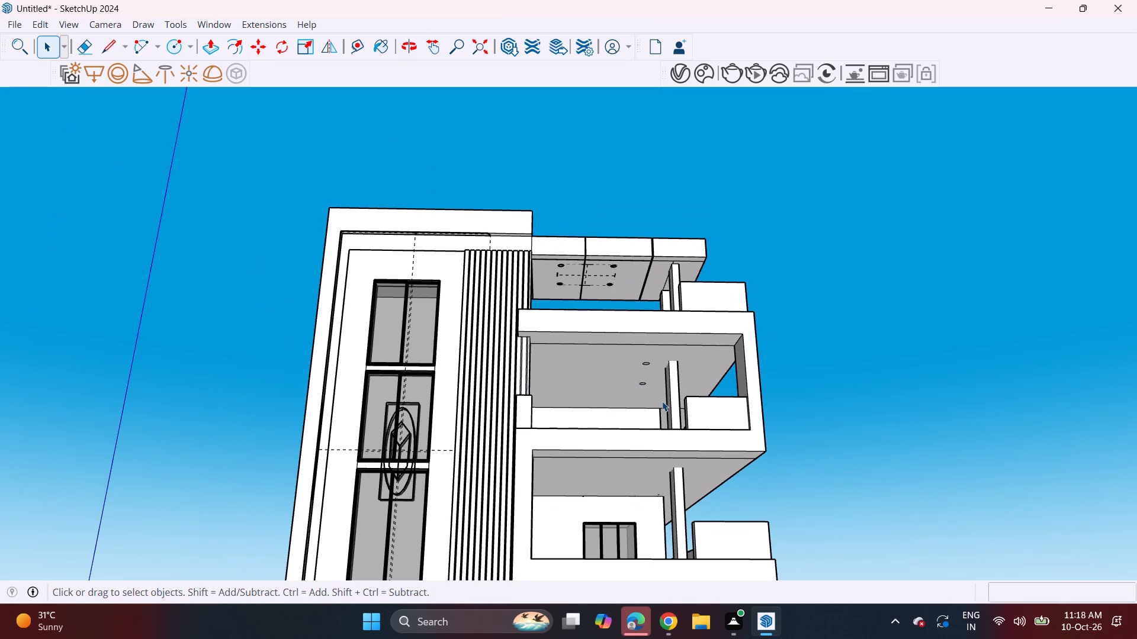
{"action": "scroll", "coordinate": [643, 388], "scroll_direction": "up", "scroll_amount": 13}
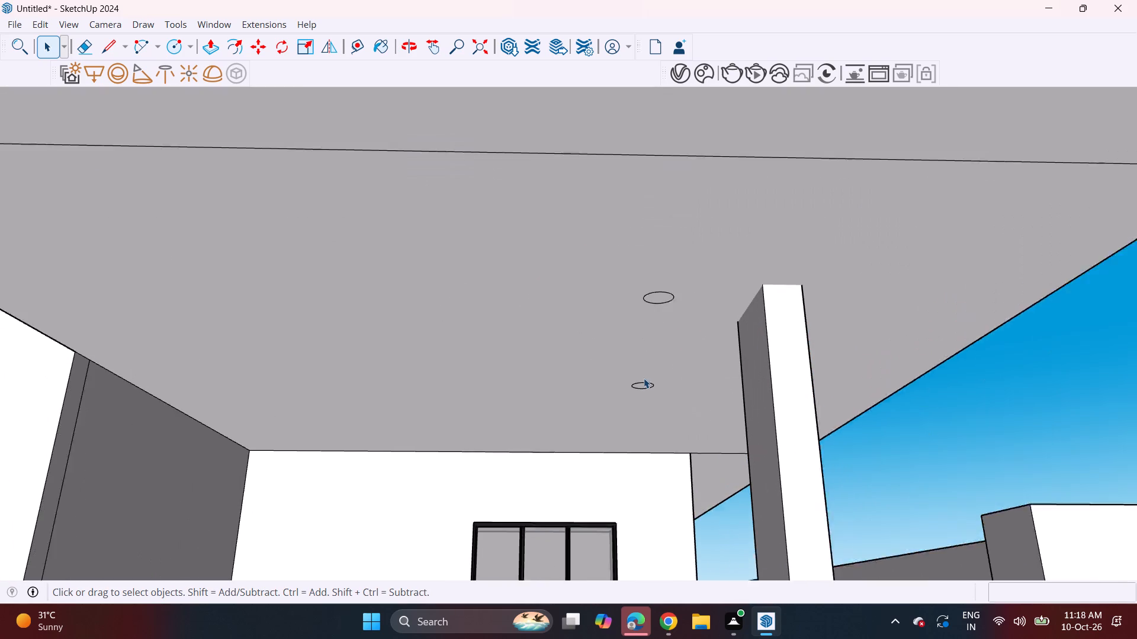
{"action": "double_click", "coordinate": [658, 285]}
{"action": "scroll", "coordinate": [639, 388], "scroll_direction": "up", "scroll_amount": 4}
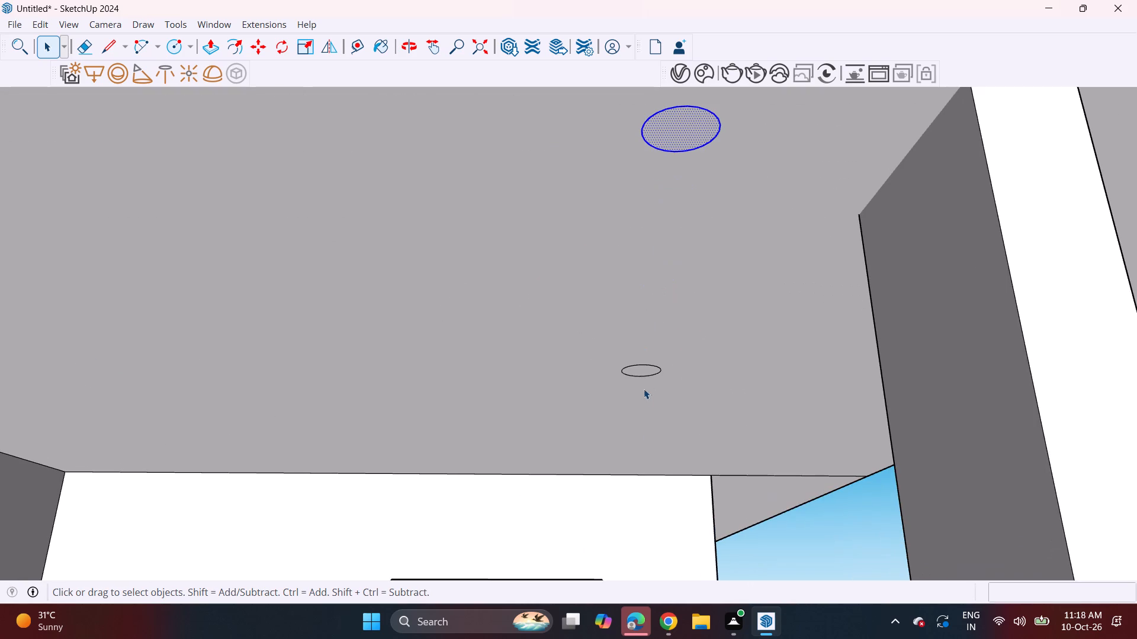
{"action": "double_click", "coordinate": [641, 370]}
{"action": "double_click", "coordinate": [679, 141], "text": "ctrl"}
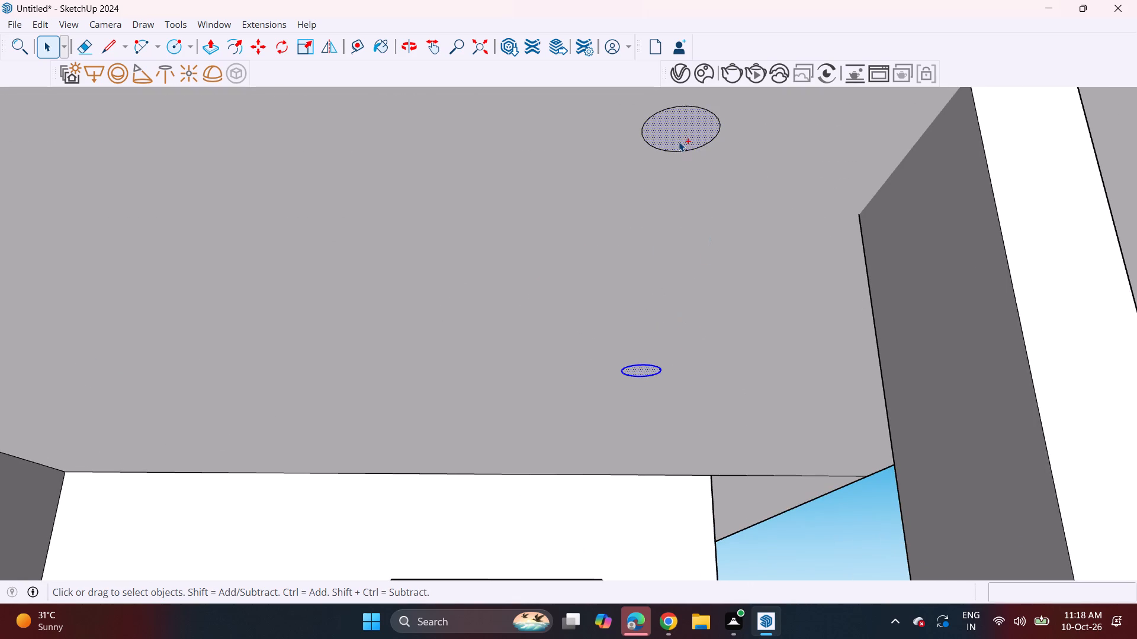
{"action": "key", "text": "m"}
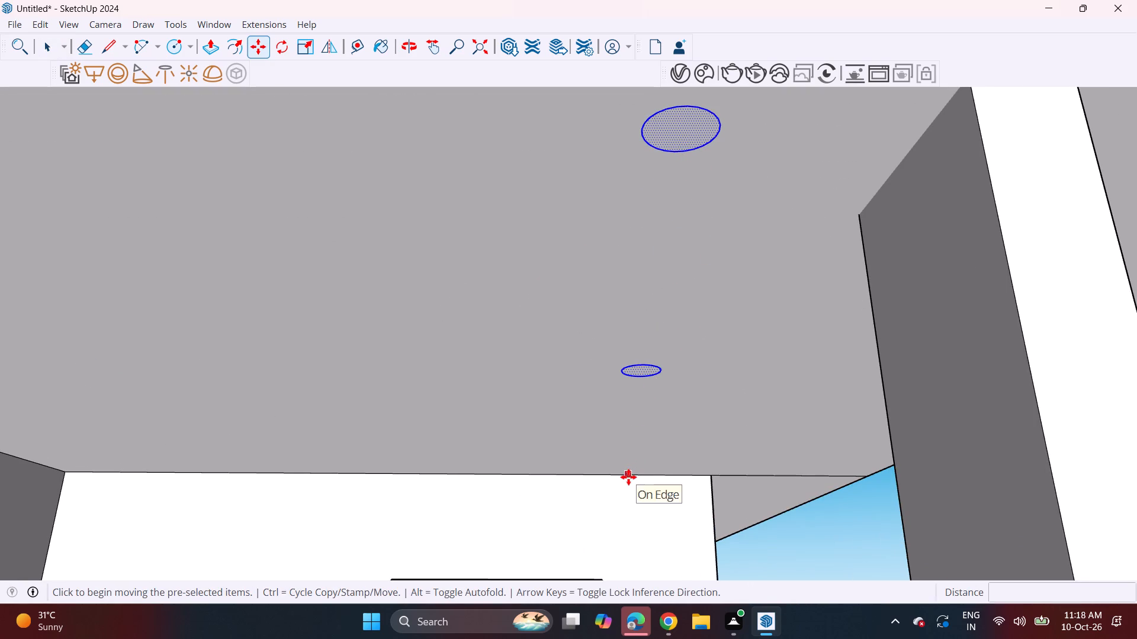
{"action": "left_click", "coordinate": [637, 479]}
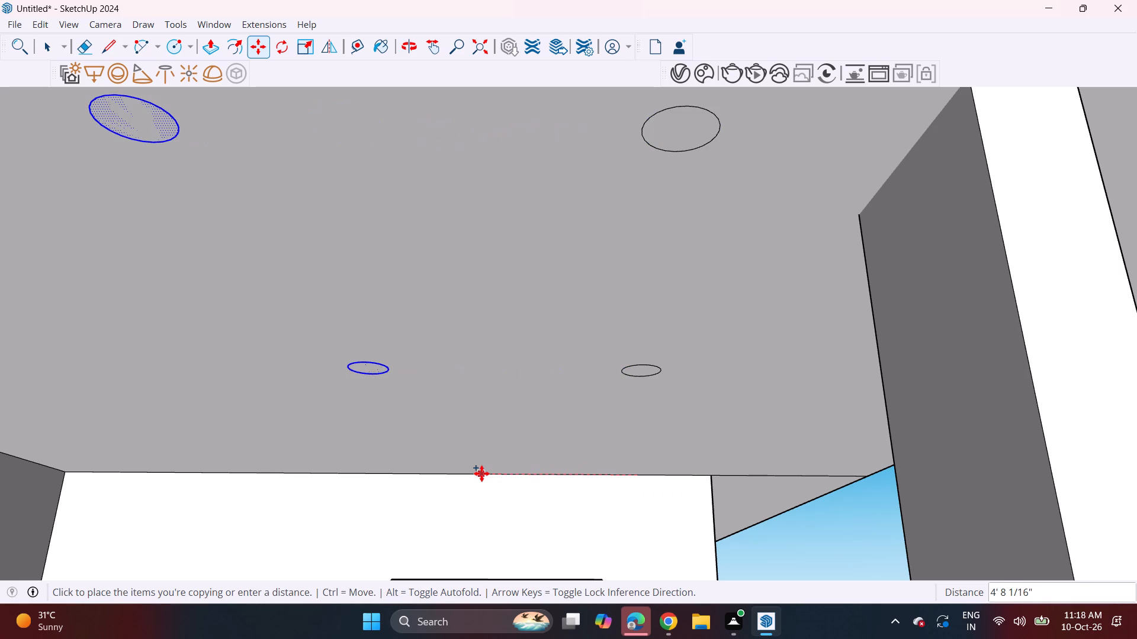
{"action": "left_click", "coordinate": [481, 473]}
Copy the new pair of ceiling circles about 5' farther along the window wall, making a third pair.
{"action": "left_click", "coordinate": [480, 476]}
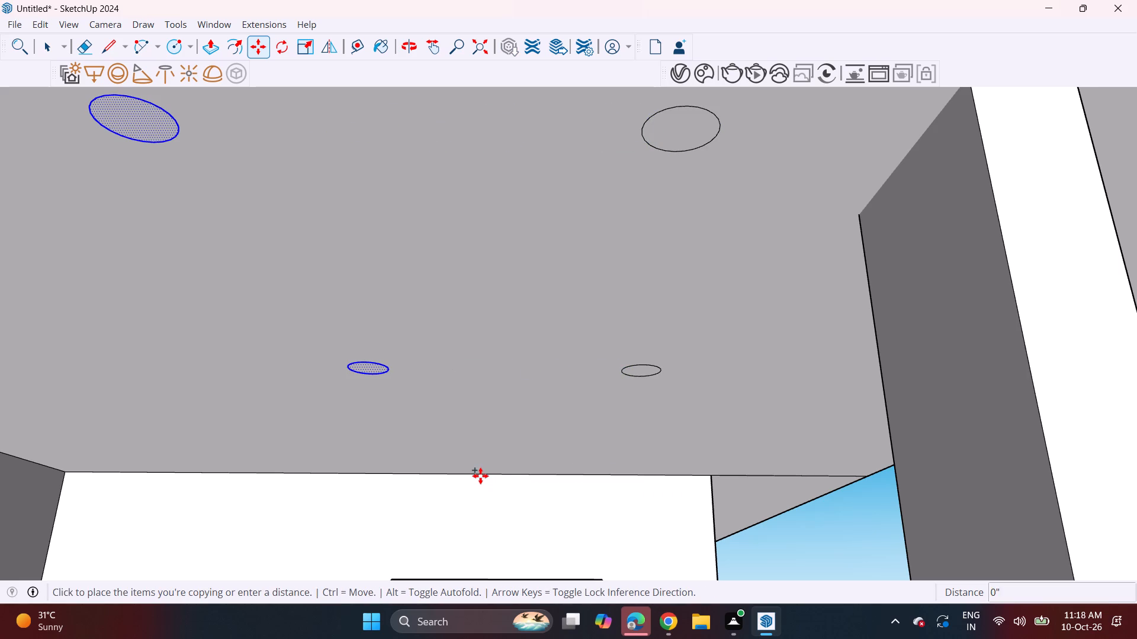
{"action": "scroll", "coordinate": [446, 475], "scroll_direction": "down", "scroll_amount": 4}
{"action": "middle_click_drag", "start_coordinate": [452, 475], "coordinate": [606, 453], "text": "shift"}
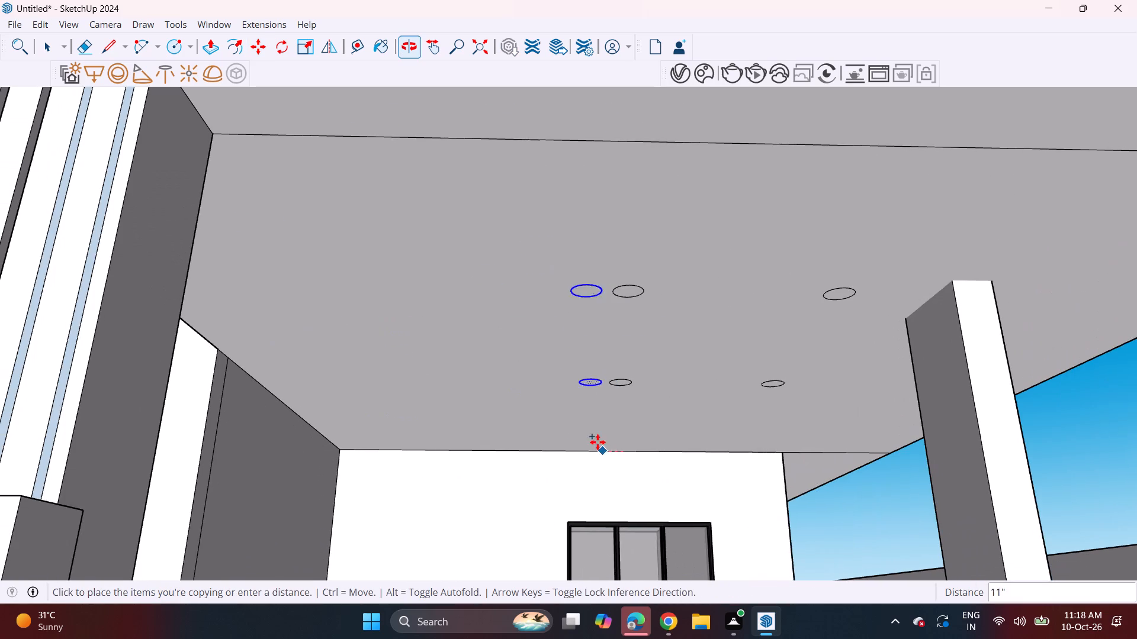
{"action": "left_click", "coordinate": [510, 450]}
Examine the balcony ceiling circles against the whole front of the building, leaving nothing selected.
{"action": "scroll", "coordinate": [599, 424], "scroll_direction": "down", "scroll_amount": 9}
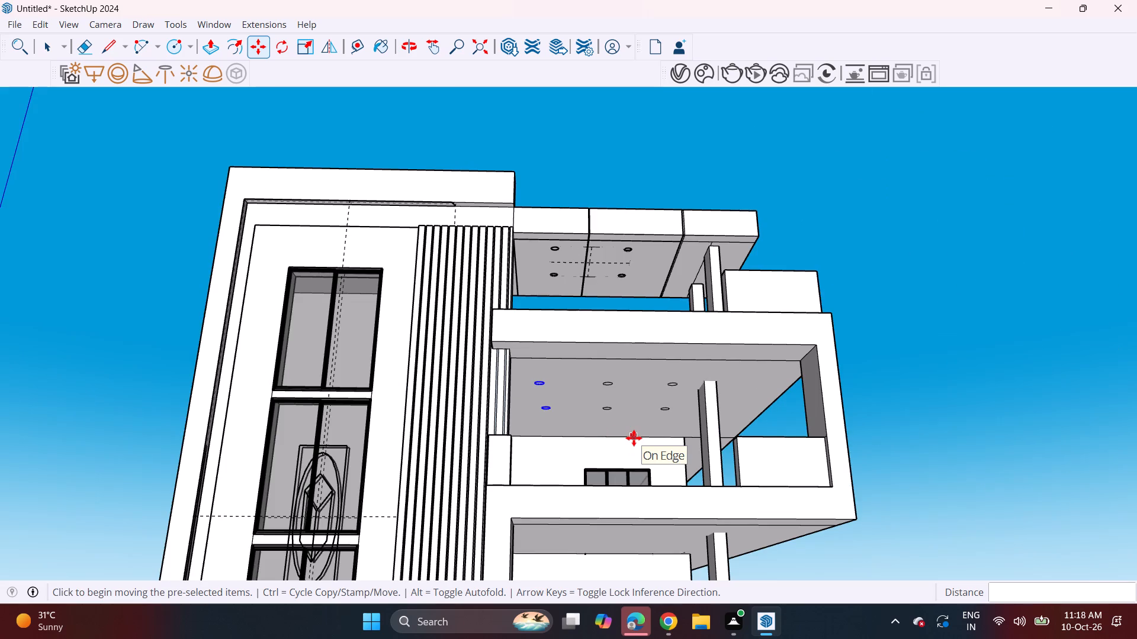
{"action": "middle_click_drag", "start_coordinate": [628, 439], "coordinate": [582, 412], "text": "shift"}
{"action": "scroll", "coordinate": [582, 411], "scroll_direction": "down", "scroll_amount": 3}
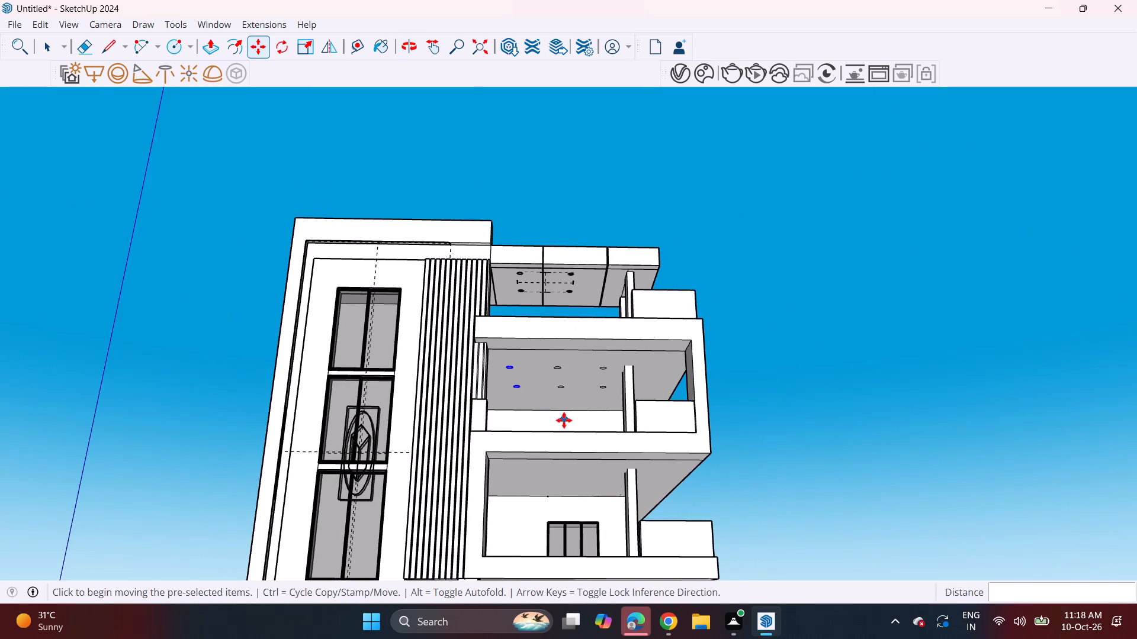
{"action": "middle_click_drag", "start_coordinate": [564, 420], "coordinate": [573, 446]}
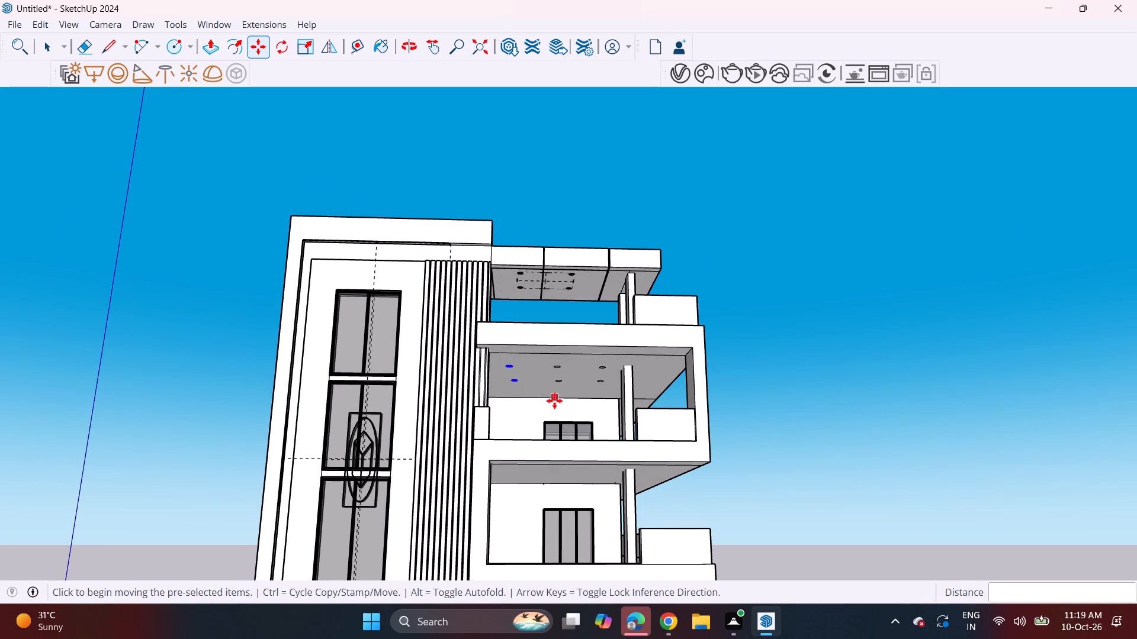
{"action": "scroll", "coordinate": [554, 395], "scroll_direction": "down", "scroll_amount": 1}
{"action": "middle_click_drag", "start_coordinate": [551, 409], "coordinate": [571, 395]}
{"action": "scroll", "coordinate": [571, 402], "scroll_direction": "down", "scroll_amount": 3}
{"action": "middle_click_drag", "start_coordinate": [569, 454], "coordinate": [554, 446]}
{"action": "key", "text": "space"}
{"action": "left_click", "coordinate": [731, 459]}
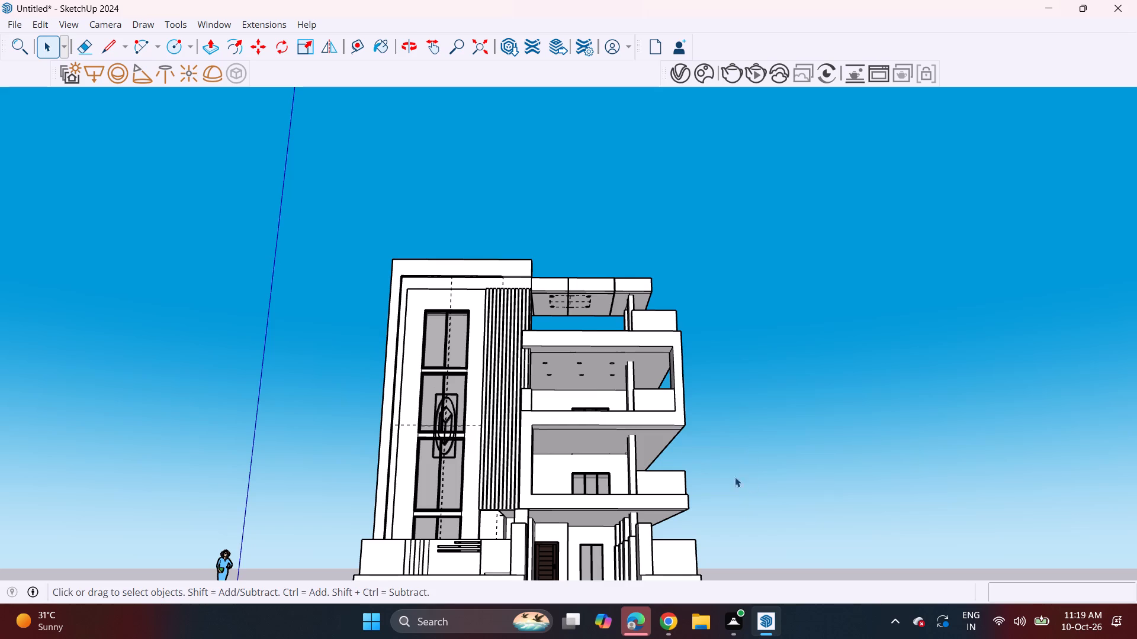
{"action": "middle_click_drag", "start_coordinate": [692, 447], "coordinate": [704, 487]}
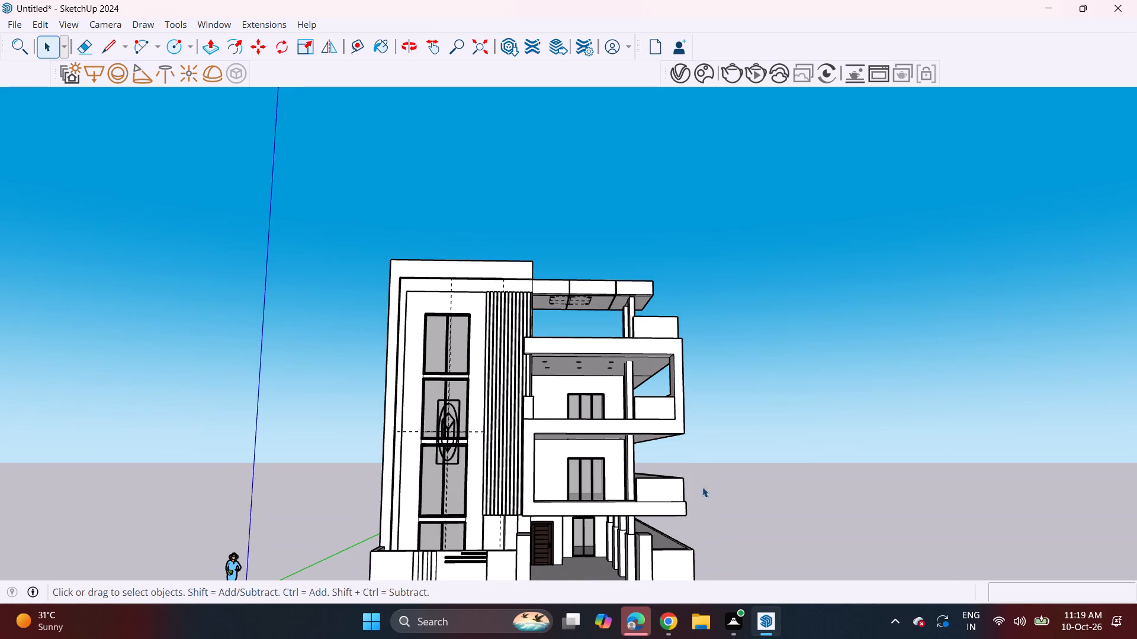
{"action": "middle_click_drag", "start_coordinate": [703, 504], "coordinate": [697, 404], "text": "shift"}
{"action": "middle_click_drag", "start_coordinate": [694, 412], "coordinate": [694, 429]}
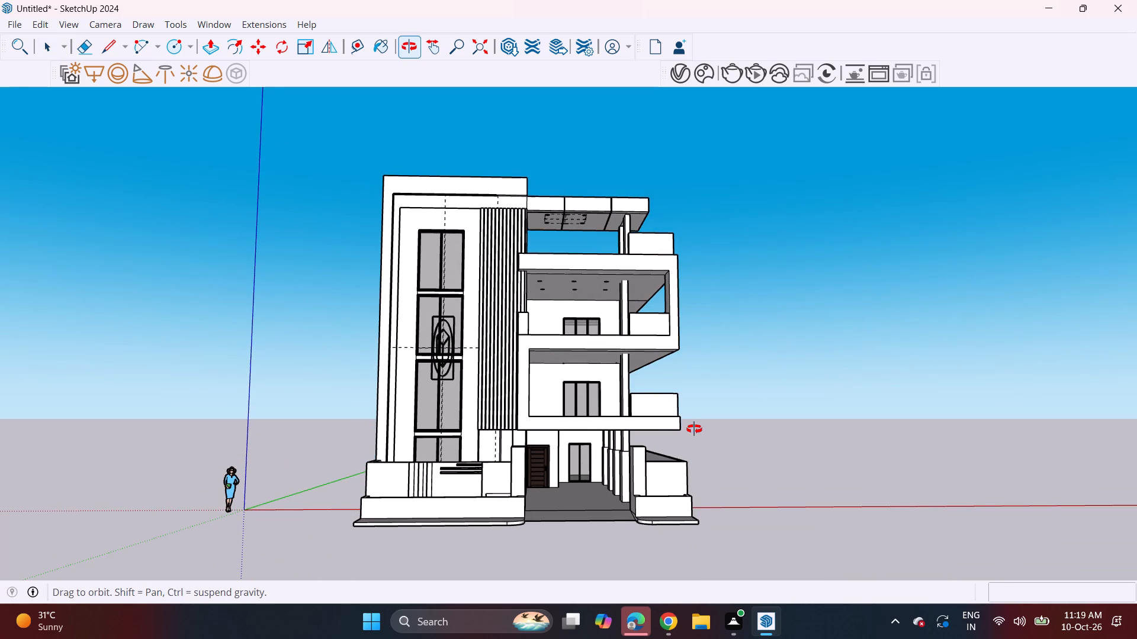
{"action": "middle_click_drag", "start_coordinate": [694, 429], "coordinate": [693, 424]}
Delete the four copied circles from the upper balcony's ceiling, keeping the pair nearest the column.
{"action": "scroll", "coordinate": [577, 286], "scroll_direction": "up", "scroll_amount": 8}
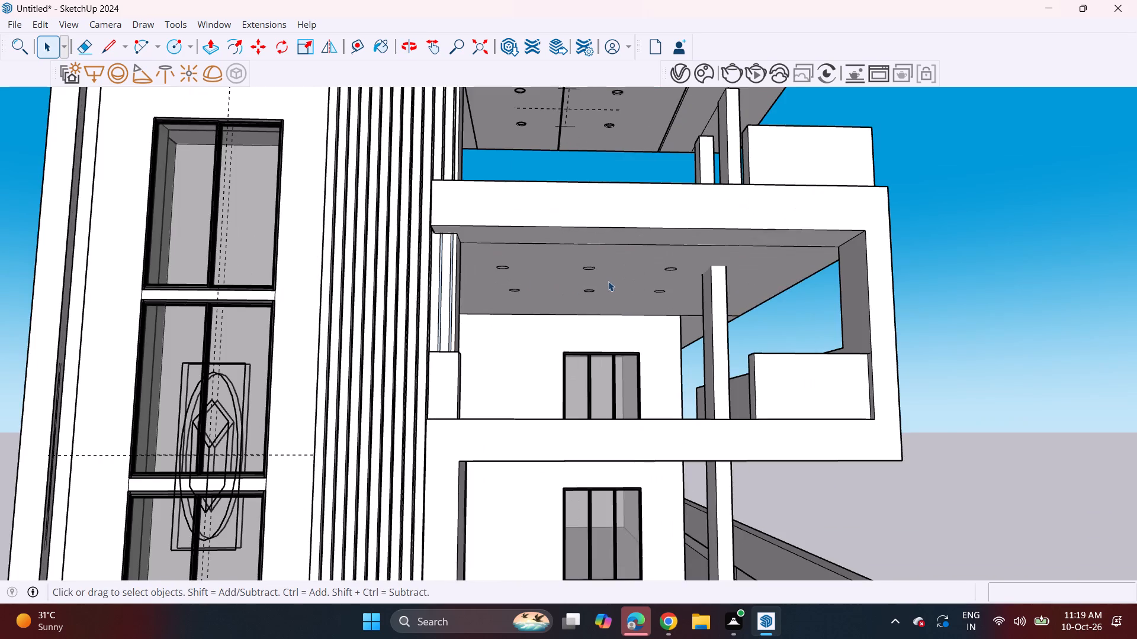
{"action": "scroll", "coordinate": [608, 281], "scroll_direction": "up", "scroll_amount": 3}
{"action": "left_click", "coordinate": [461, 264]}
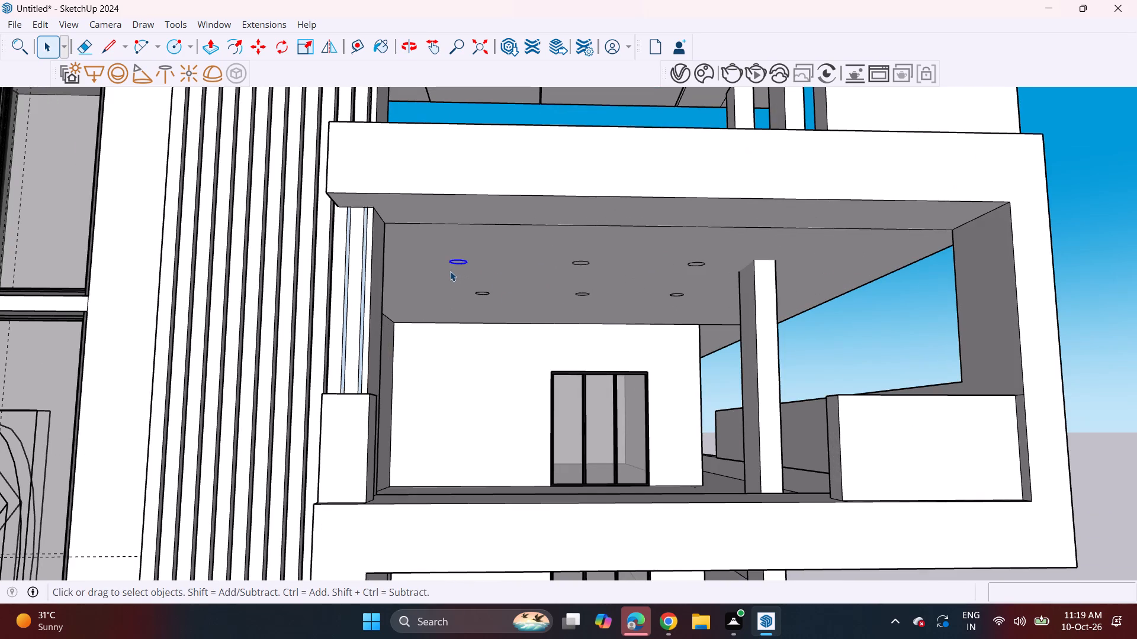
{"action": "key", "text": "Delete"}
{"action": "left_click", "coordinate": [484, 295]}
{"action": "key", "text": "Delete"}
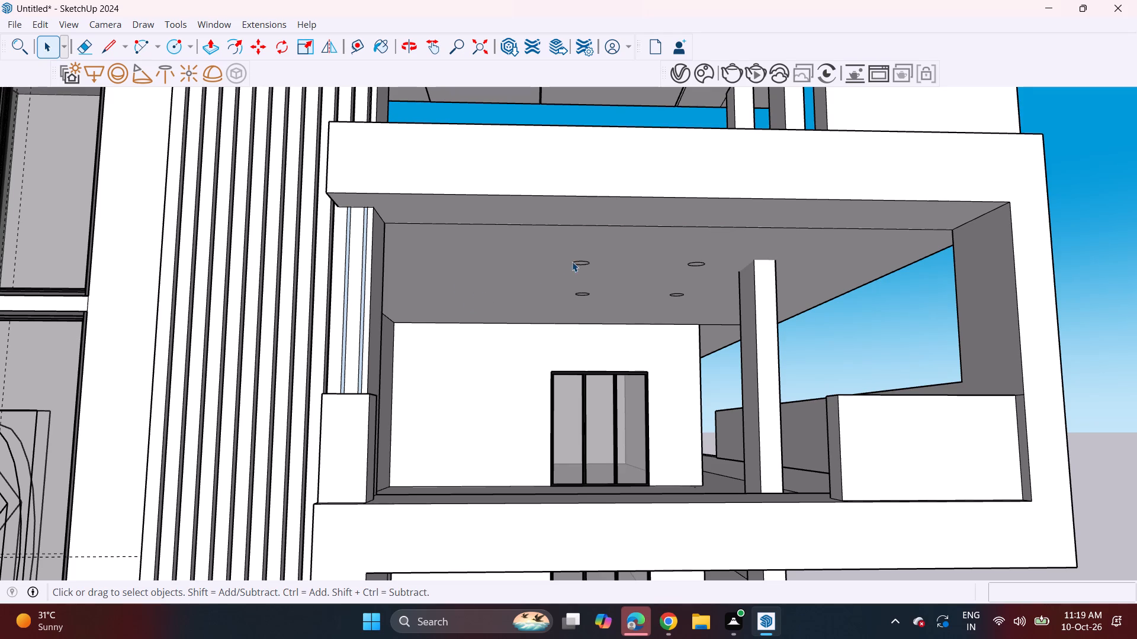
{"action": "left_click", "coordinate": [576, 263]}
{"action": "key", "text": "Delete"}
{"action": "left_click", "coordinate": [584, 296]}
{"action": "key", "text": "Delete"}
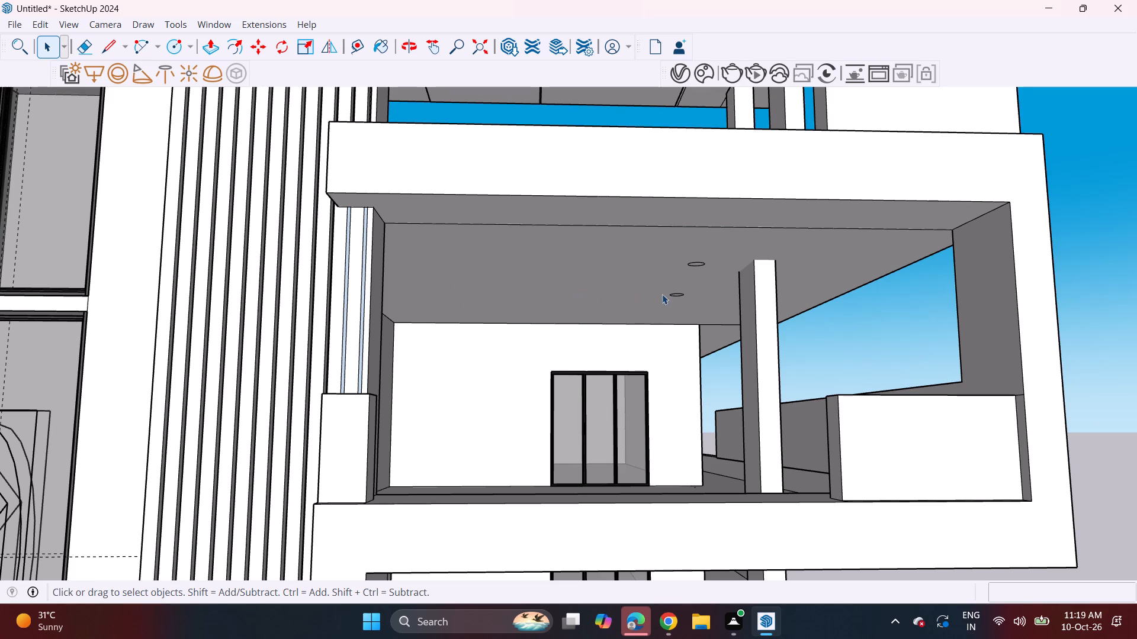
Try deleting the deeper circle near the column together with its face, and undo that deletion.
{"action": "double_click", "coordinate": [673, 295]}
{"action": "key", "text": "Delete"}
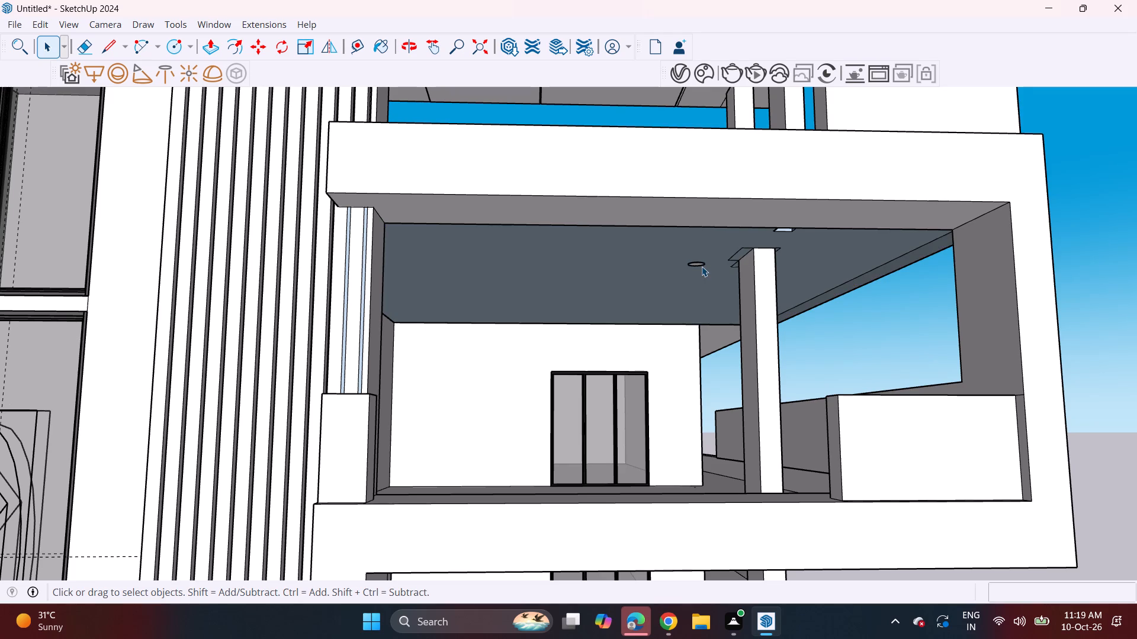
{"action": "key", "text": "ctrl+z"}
Delete the outlines of the two remaining circles near the column on the balcony ceiling.
{"action": "scroll", "coordinate": [690, 281], "scroll_direction": "up", "scroll_amount": 4}
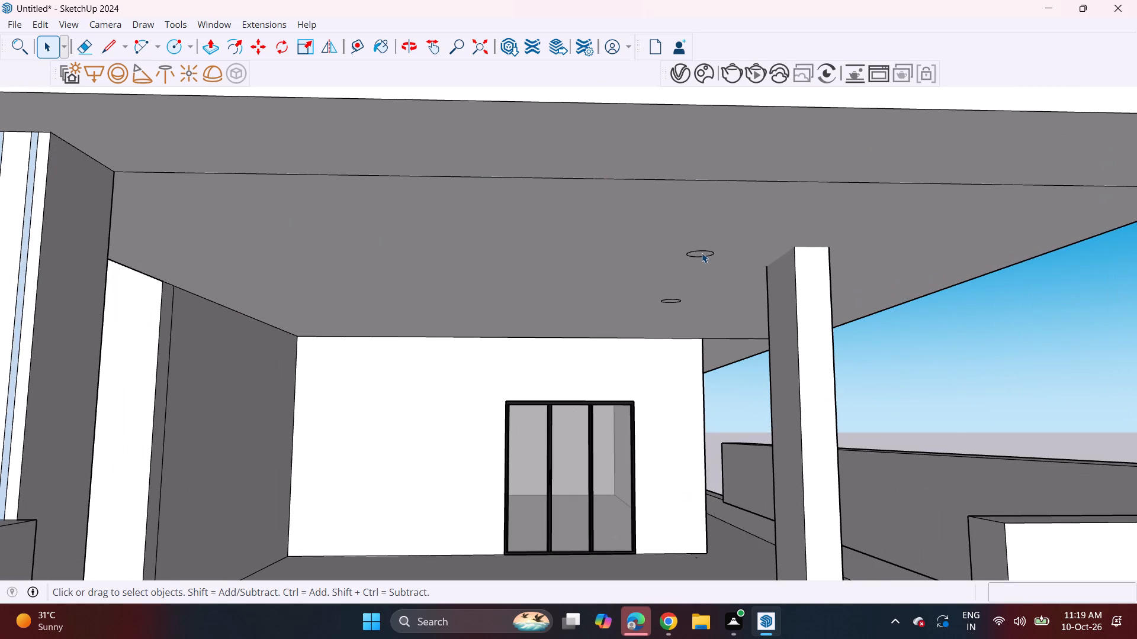
{"action": "left_click", "coordinate": [702, 253]}
{"action": "key", "text": "Delete"}
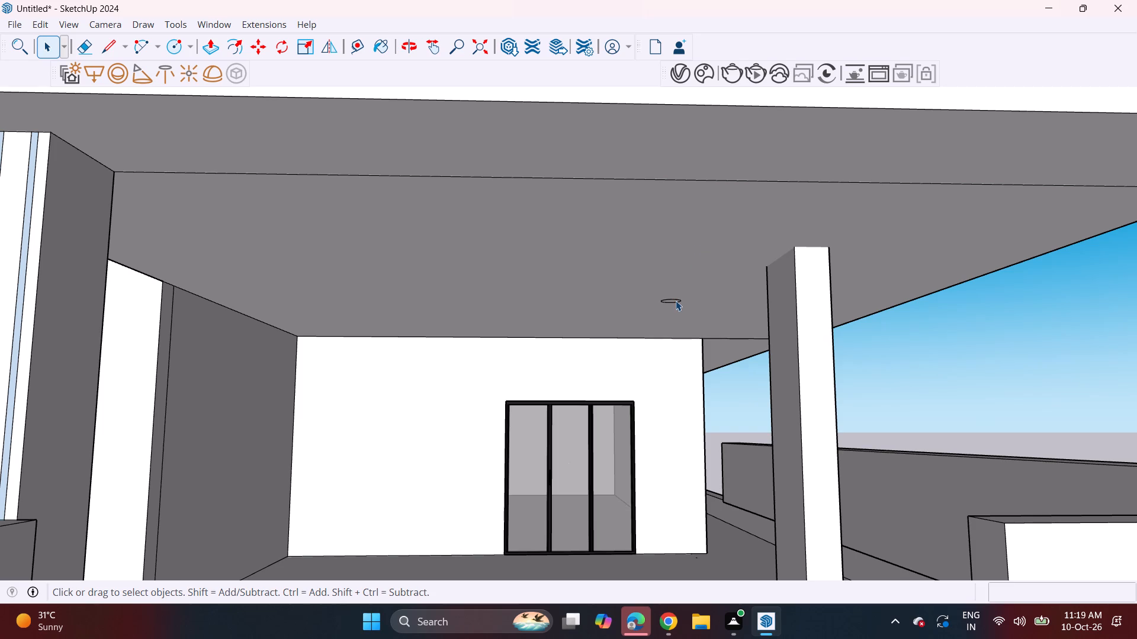
{"action": "left_click", "coordinate": [676, 301]}
{"action": "key", "text": "Delete"}
Draw two aligned circles on the balcony ceiling near the column, radius about 6" by the window wall and about 3 13/16" toward the front.
{"action": "left_click", "coordinate": [175, 53]}
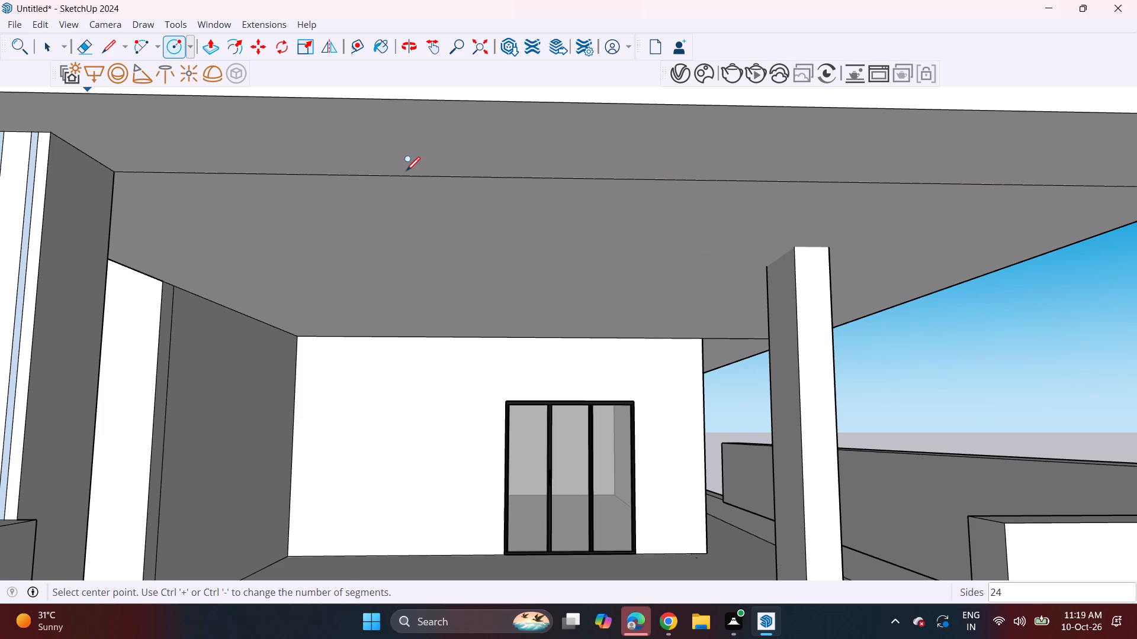
{"action": "middle_click_drag", "start_coordinate": [627, 278], "coordinate": [618, 243]}
{"action": "scroll", "coordinate": [659, 303], "scroll_direction": "up", "scroll_amount": 4}
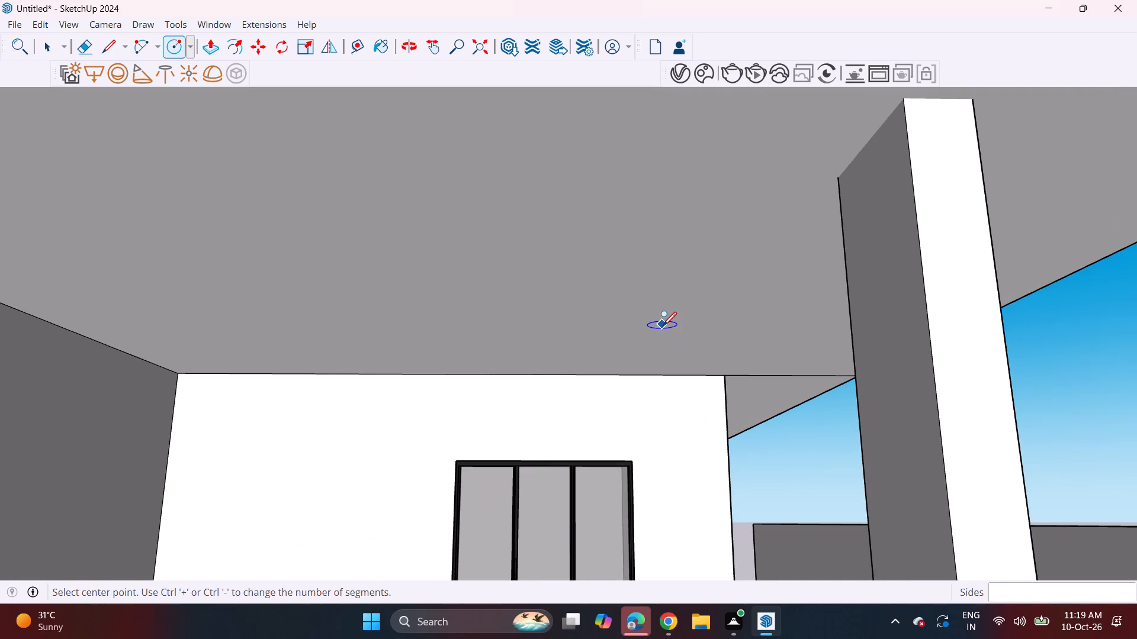
{"action": "left_click", "coordinate": [663, 325]}
{"action": "left_click", "coordinate": [668, 314]}
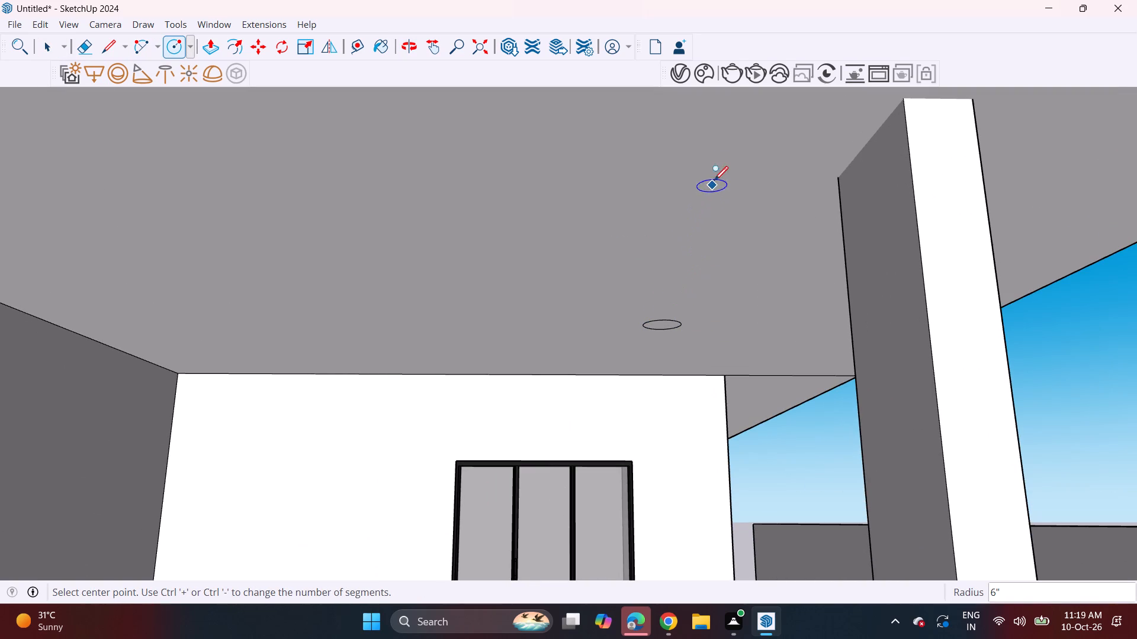
{"action": "left_click", "coordinate": [740, 152]}
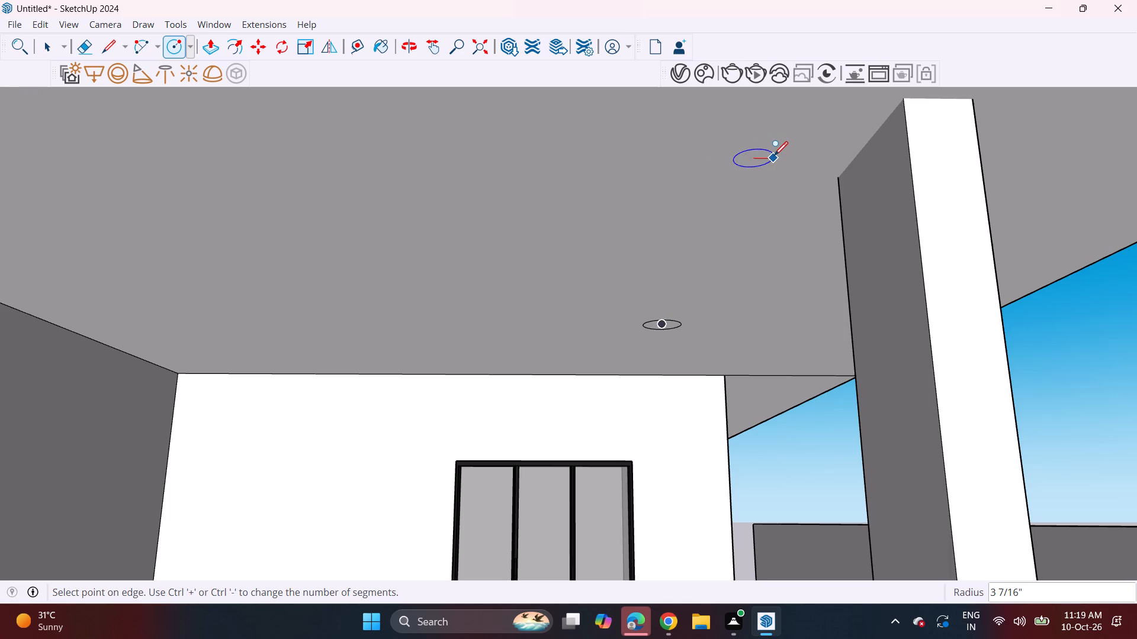
{"action": "left_click", "coordinate": [776, 155]}
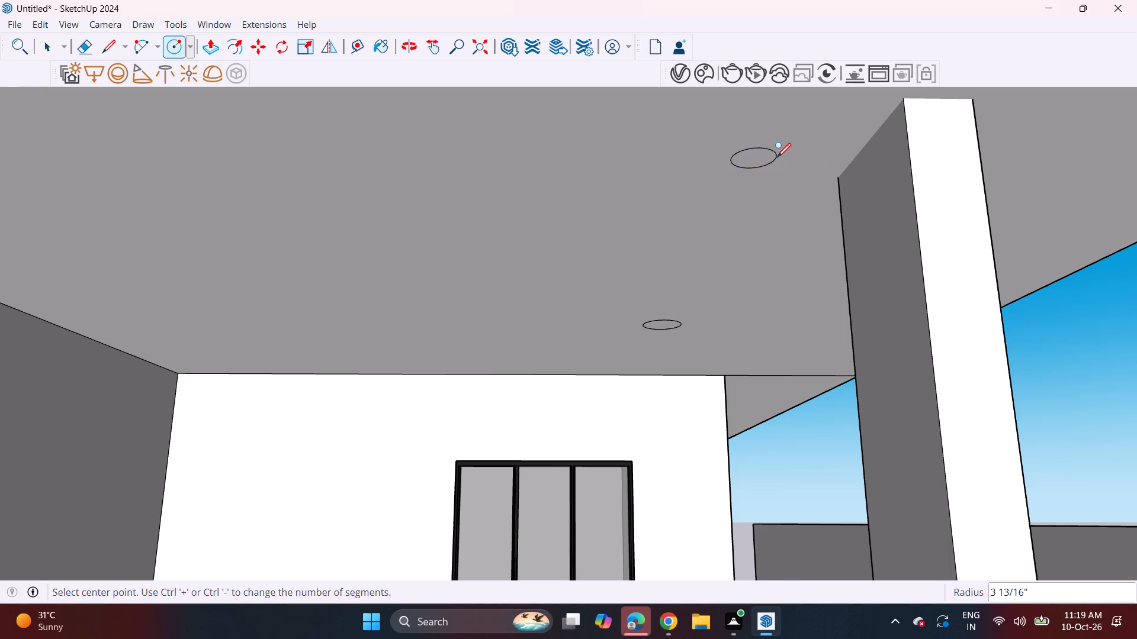
Copy both new ceiling circles with their faces about 4' 2" along the window wall, away from the column.
{"action": "scroll", "coordinate": [687, 240], "scroll_direction": "down", "scroll_amount": 4}
{"action": "scroll", "coordinate": [721, 316], "scroll_direction": "down", "scroll_amount": 3}
{"action": "key", "text": "space"}
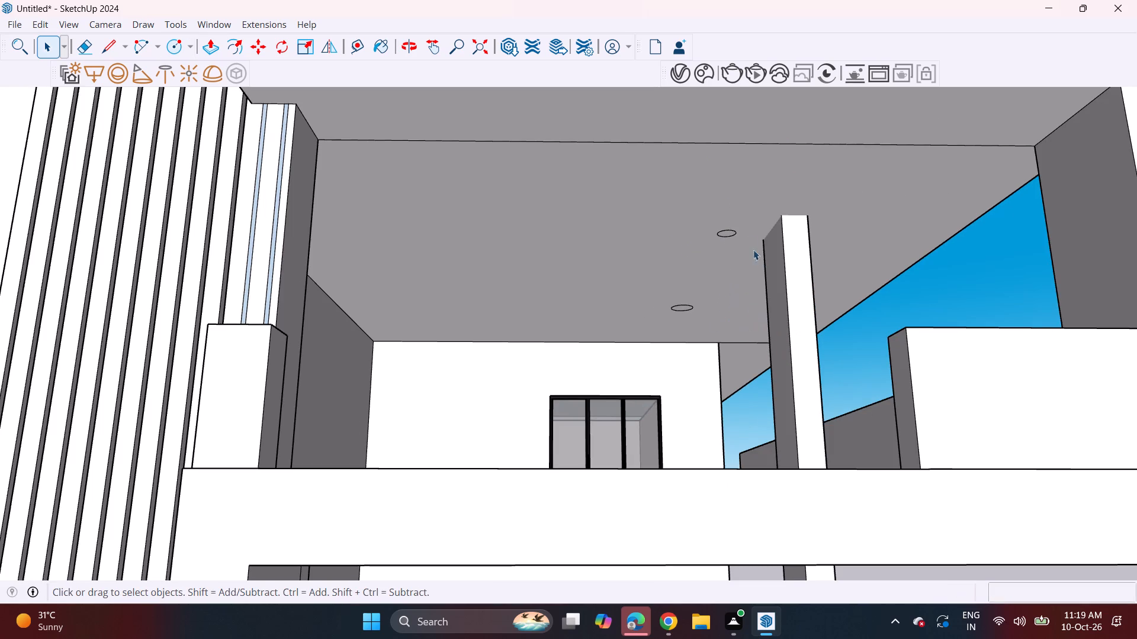
{"action": "scroll", "coordinate": [743, 237], "scroll_direction": "up", "scroll_amount": 4}
{"action": "double_click", "coordinate": [720, 234]}
{"action": "scroll", "coordinate": [695, 288], "scroll_direction": "up", "scroll_amount": 5}
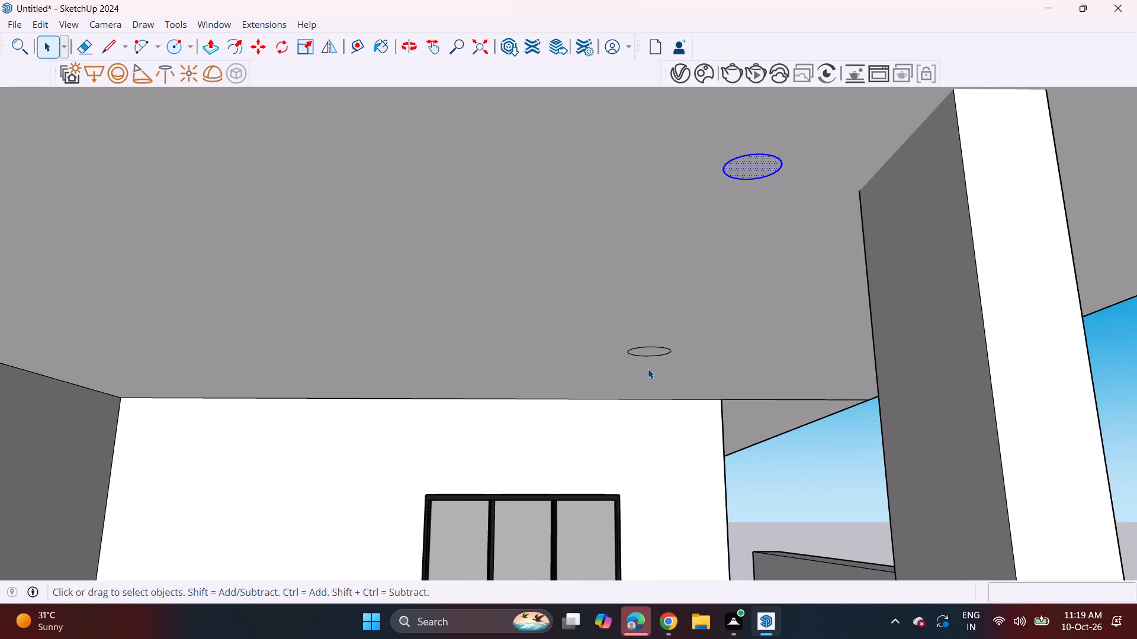
{"action": "double_click", "coordinate": [651, 355], "text": "ctrl"}
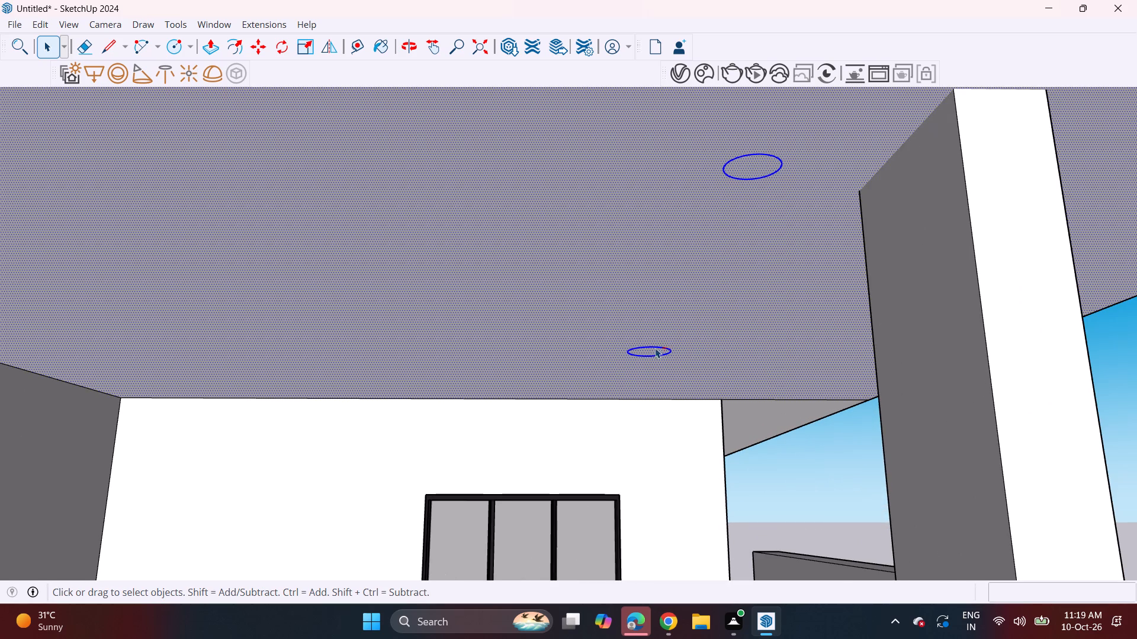
{"action": "left_click", "coordinate": [647, 302], "text": "ctrl+shift"}
{"action": "key", "text": "m"}
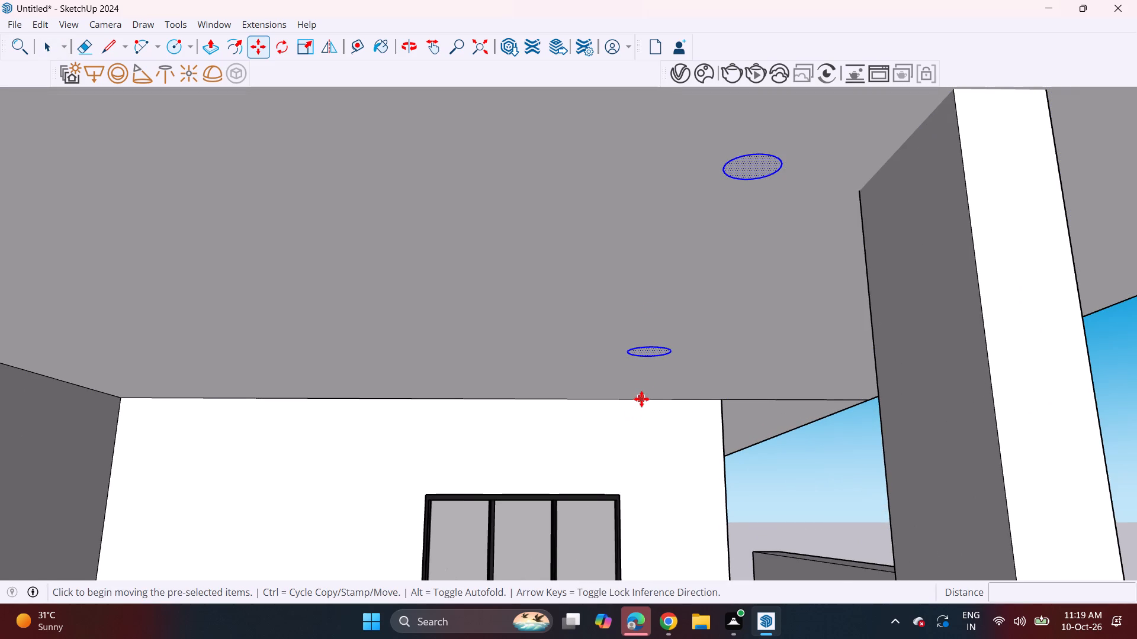
{"action": "double_click", "coordinate": [641, 399]}
{"action": "left_click", "coordinate": [509, 402]}
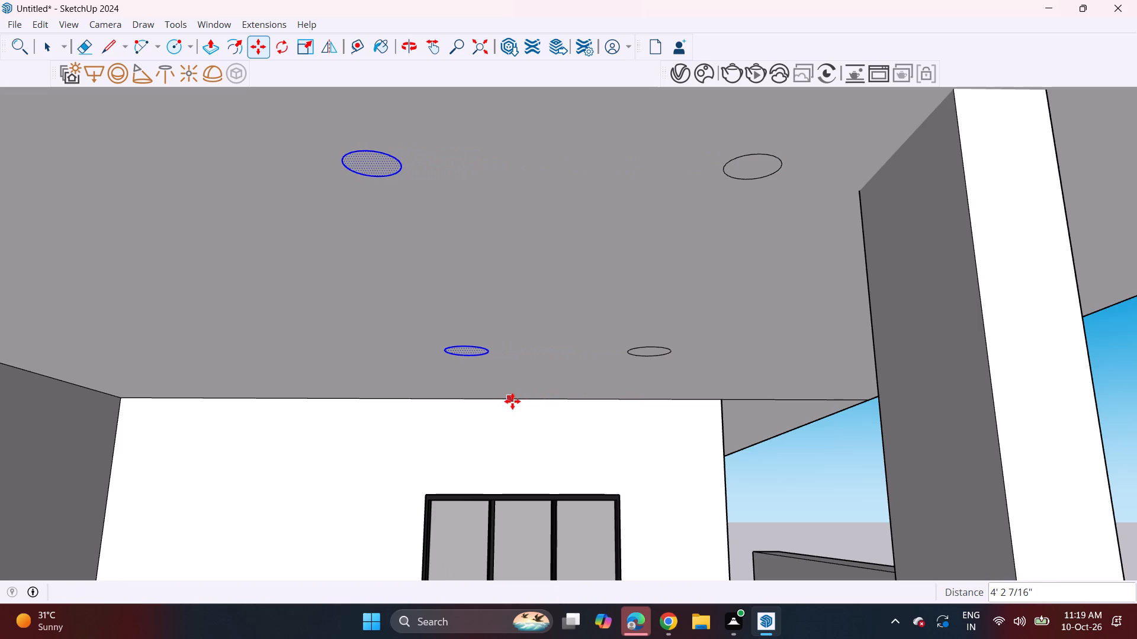
Copy the second pair of ceiling circles farther along the window wall, making a third pair at similar spacing.
{"action": "left_click", "coordinate": [512, 401]}
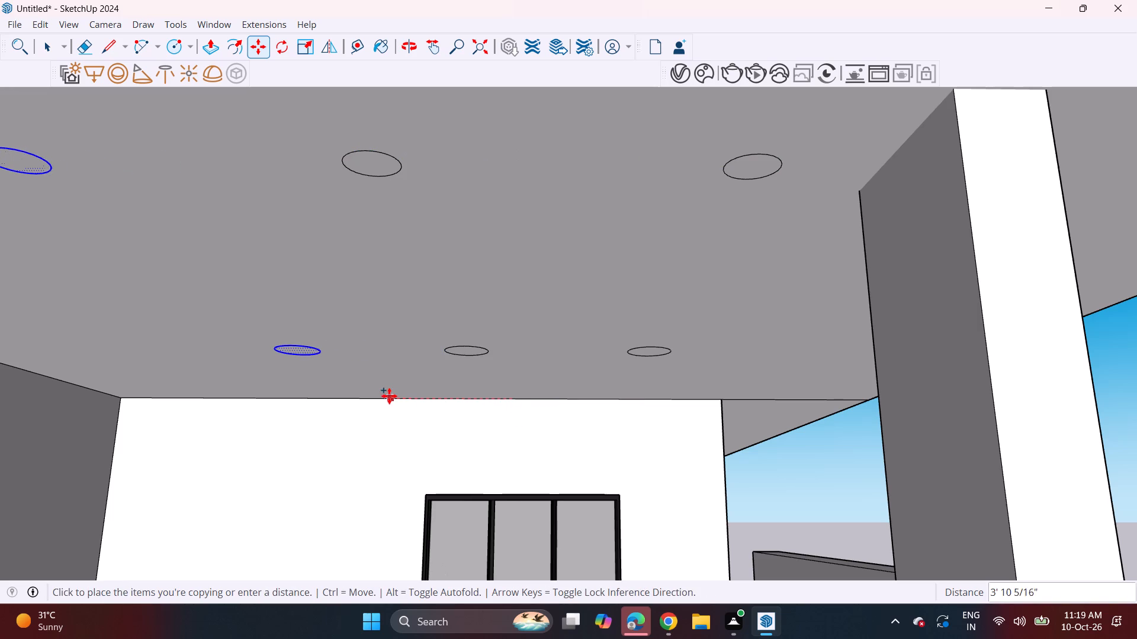
{"action": "left_click", "coordinate": [372, 398]}
{"action": "scroll", "coordinate": [404, 402], "scroll_direction": "down", "scroll_amount": 7}
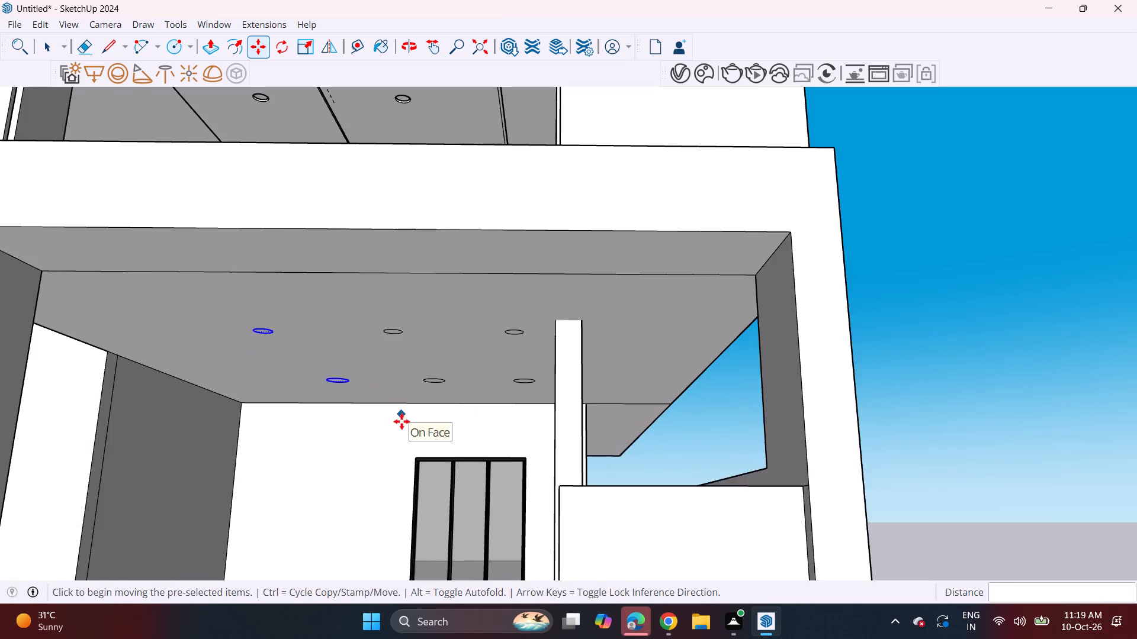
{"action": "scroll", "coordinate": [402, 421], "scroll_direction": "down", "scroll_amount": 1}
{"action": "middle_click_drag", "start_coordinate": [429, 443], "coordinate": [486, 493]}
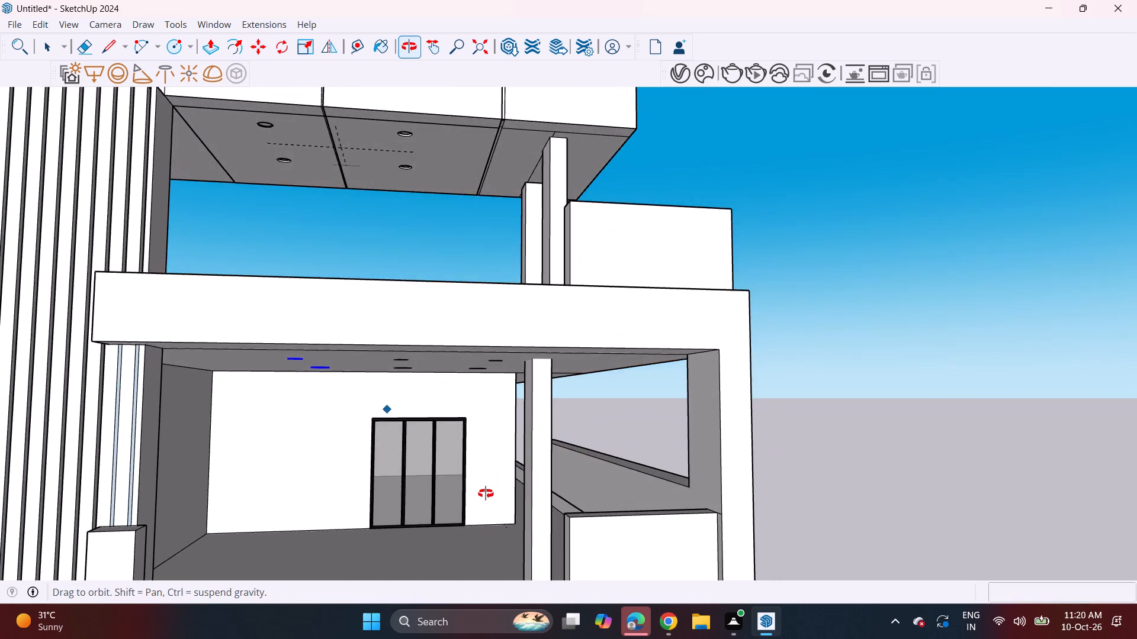
Push the six circles on the upper balcony ceiling inward about 1 1/4" to form recesses.
{"action": "middle_click_drag", "start_coordinate": [486, 493], "coordinate": [493, 400]}
{"action": "scroll", "coordinate": [485, 377], "scroll_direction": "up", "scroll_amount": 4}
{"action": "key", "text": "space"}
{"action": "key", "text": "p"}
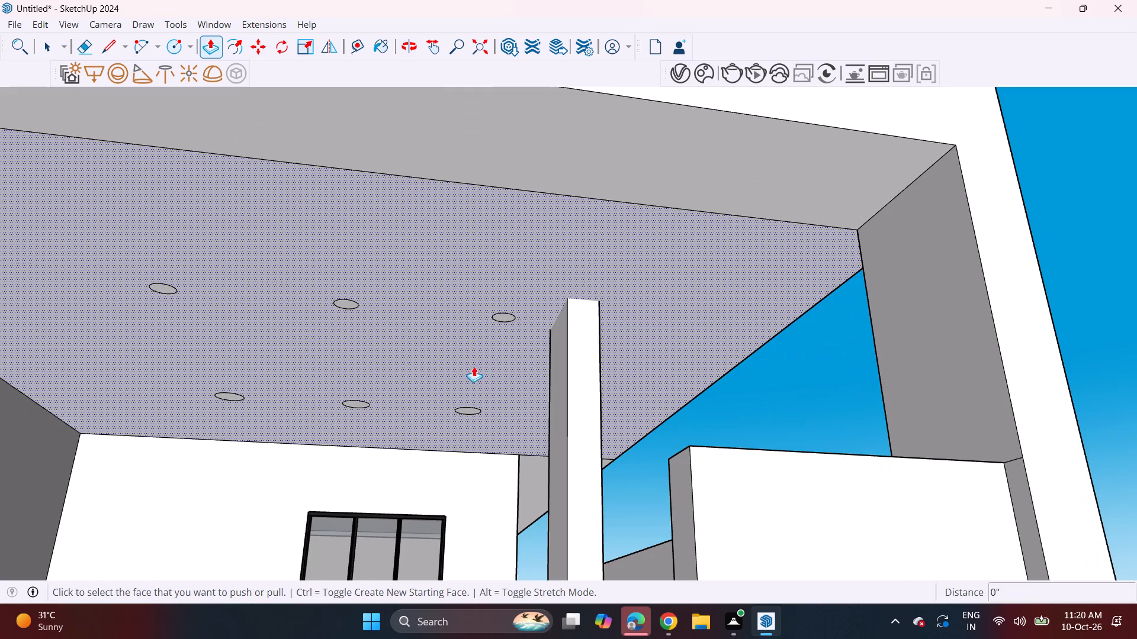
{"action": "scroll", "coordinate": [481, 353], "scroll_direction": "up", "scroll_amount": 4}
{"action": "left_click", "coordinate": [508, 306]}
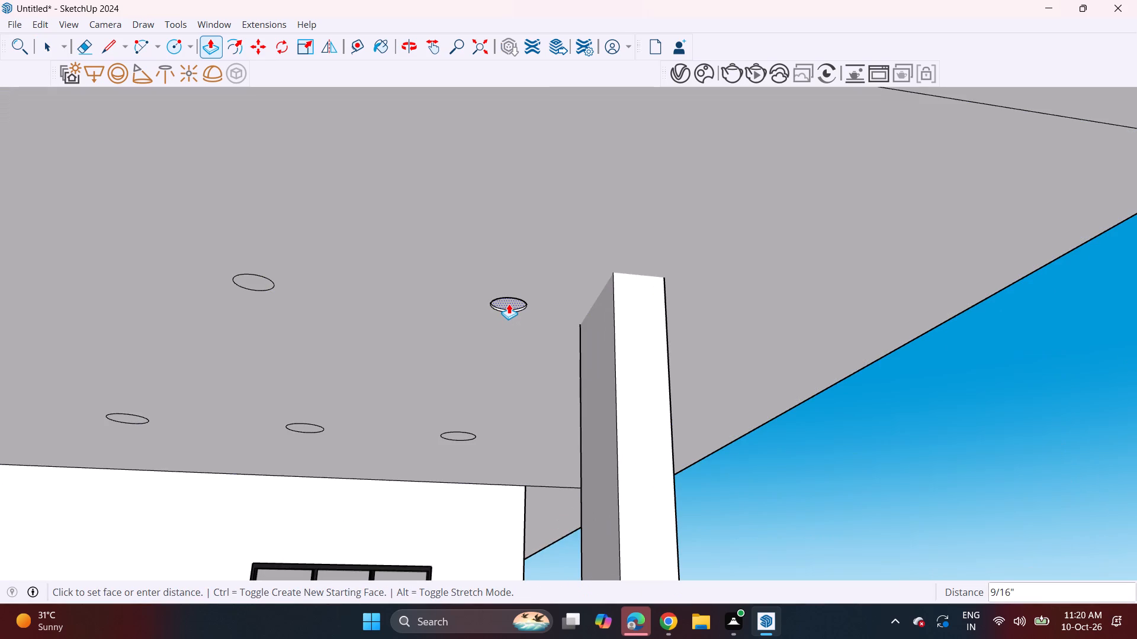
{"action": "left_click", "coordinate": [510, 301]}
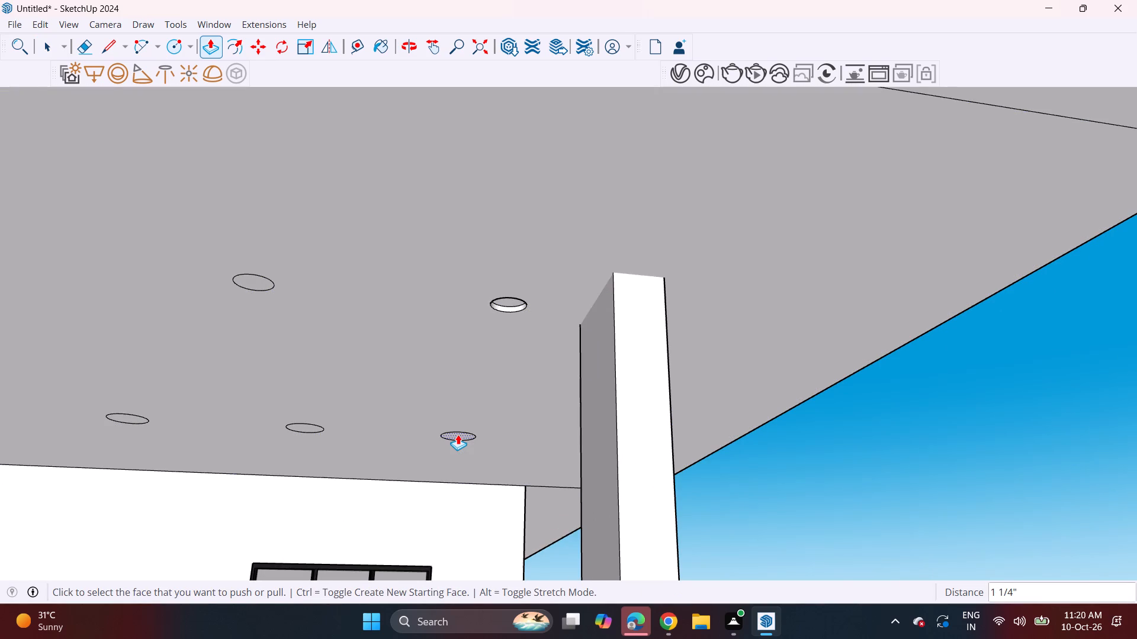
{"action": "double_click", "coordinate": [458, 434]}
{"action": "double_click", "coordinate": [298, 424]}
{"action": "double_click", "coordinate": [245, 286]}
{"action": "middle_click_drag", "start_coordinate": [217, 336], "coordinate": [229, 339]}
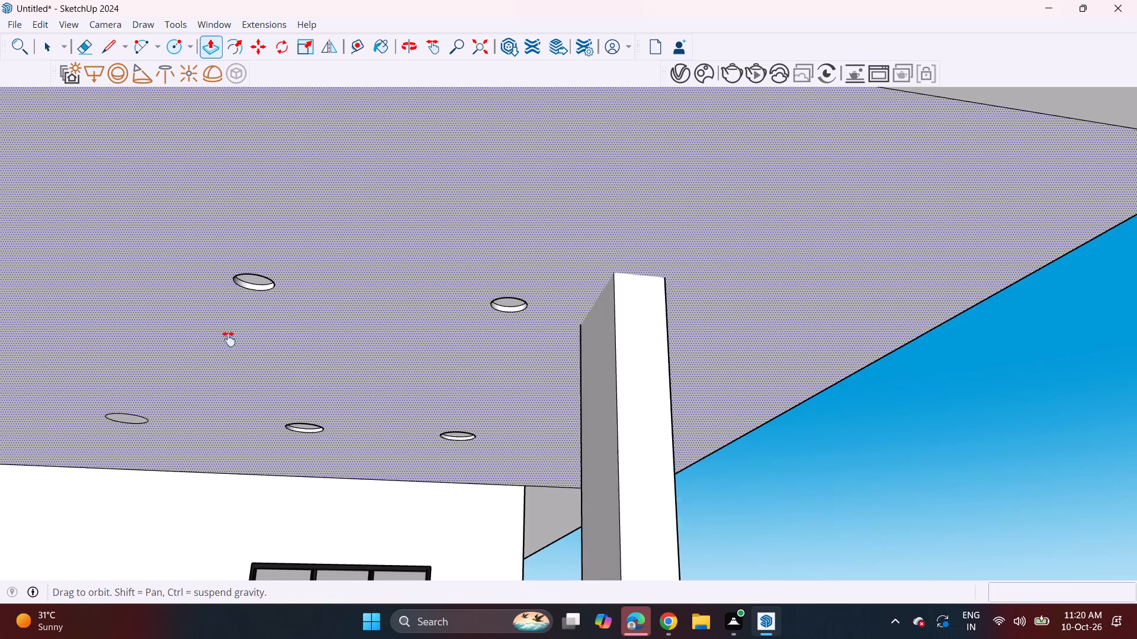
{"action": "middle_click_drag", "start_coordinate": [229, 339], "coordinate": [544, 328]}
{"action": "double_click", "coordinate": [354, 245]}
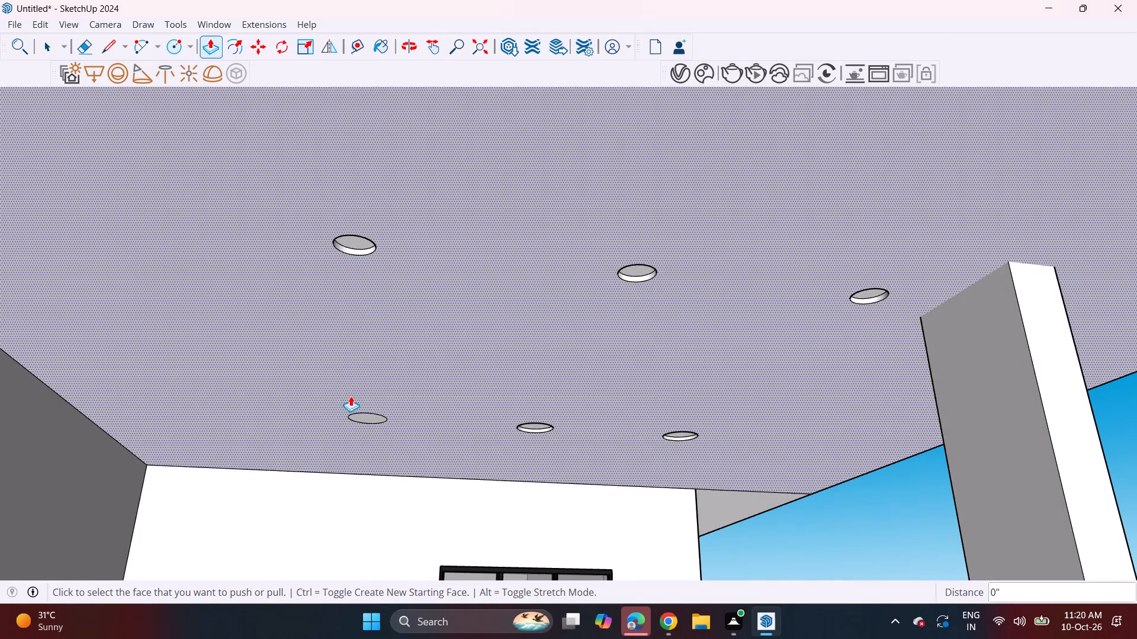
{"action": "double_click", "coordinate": [361, 415]}
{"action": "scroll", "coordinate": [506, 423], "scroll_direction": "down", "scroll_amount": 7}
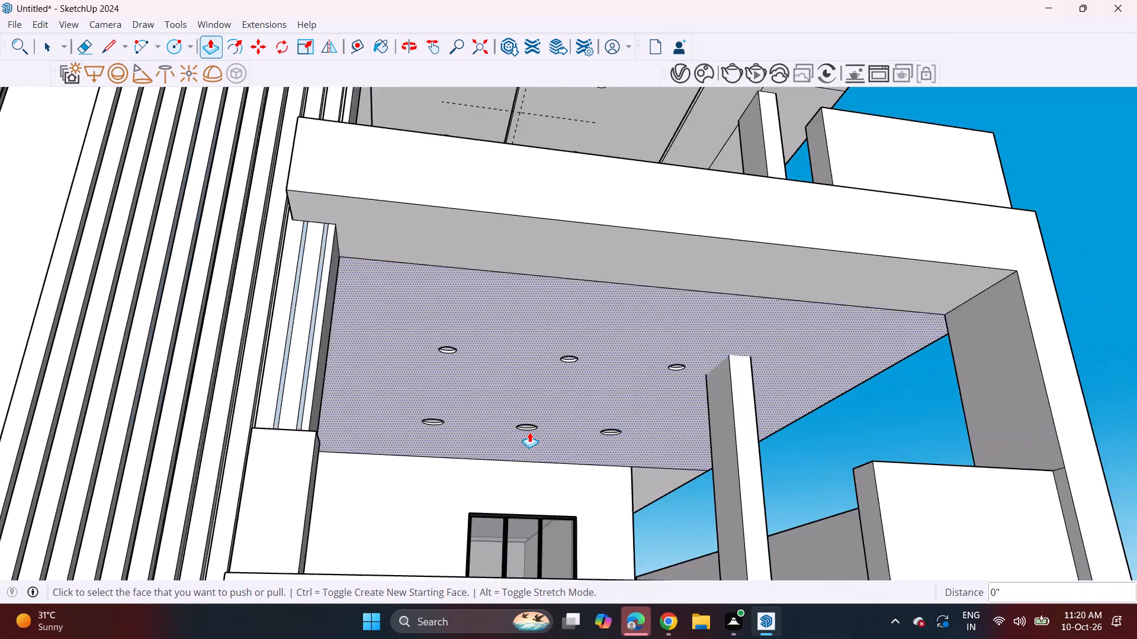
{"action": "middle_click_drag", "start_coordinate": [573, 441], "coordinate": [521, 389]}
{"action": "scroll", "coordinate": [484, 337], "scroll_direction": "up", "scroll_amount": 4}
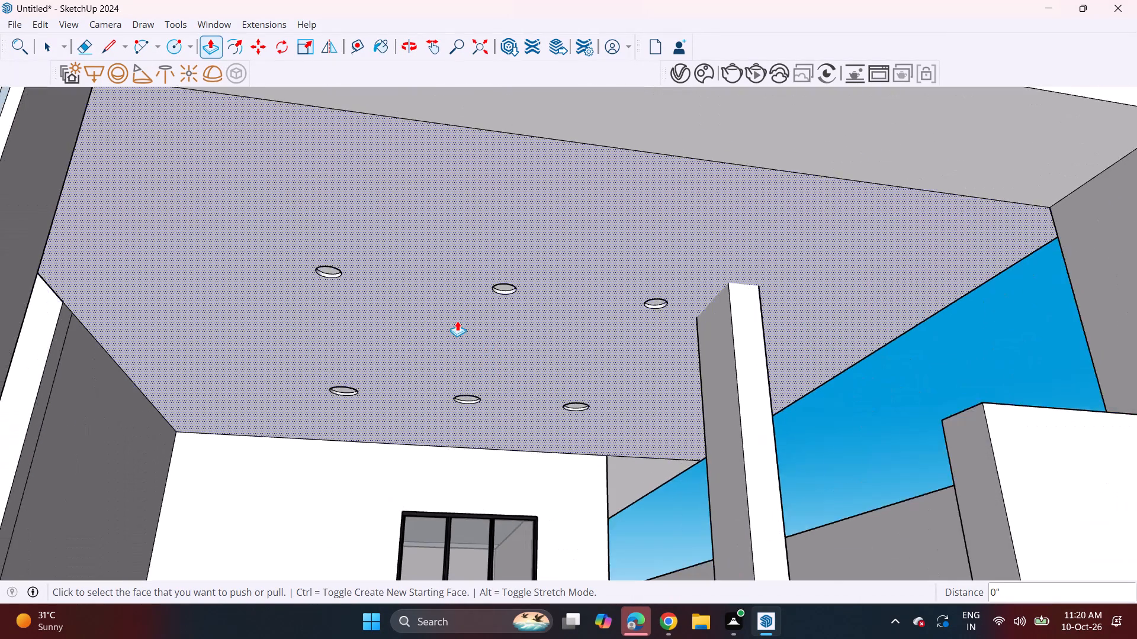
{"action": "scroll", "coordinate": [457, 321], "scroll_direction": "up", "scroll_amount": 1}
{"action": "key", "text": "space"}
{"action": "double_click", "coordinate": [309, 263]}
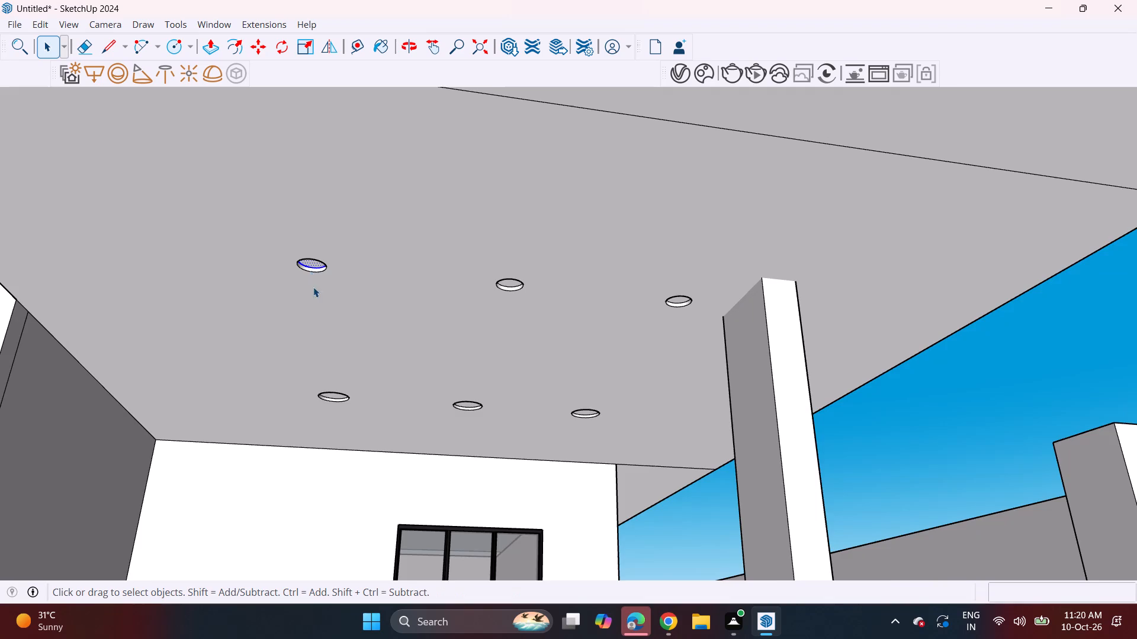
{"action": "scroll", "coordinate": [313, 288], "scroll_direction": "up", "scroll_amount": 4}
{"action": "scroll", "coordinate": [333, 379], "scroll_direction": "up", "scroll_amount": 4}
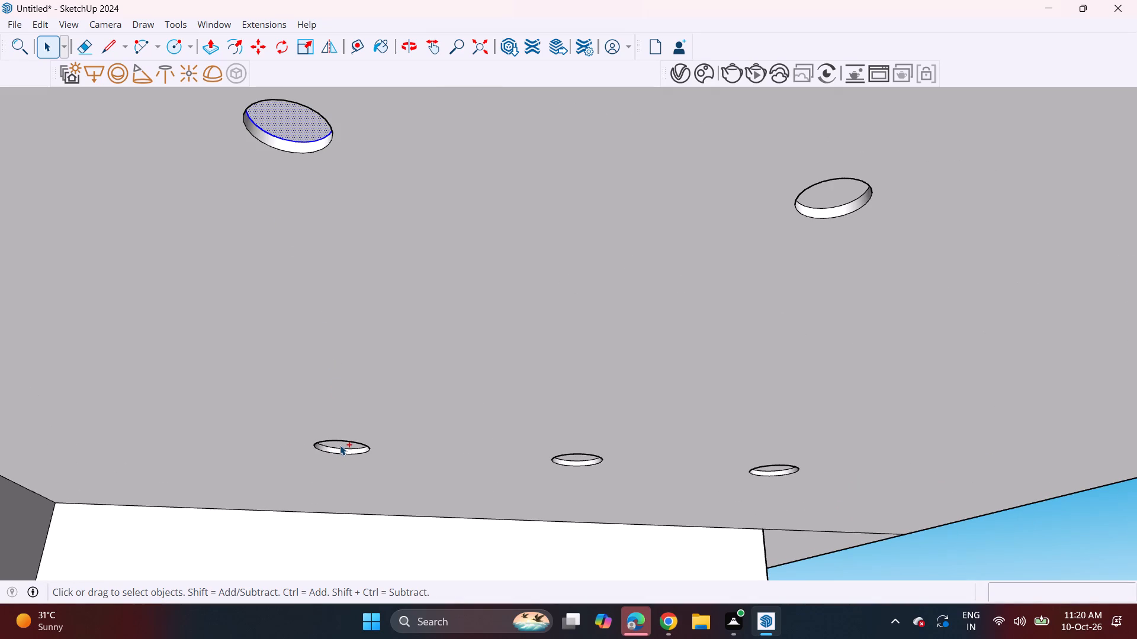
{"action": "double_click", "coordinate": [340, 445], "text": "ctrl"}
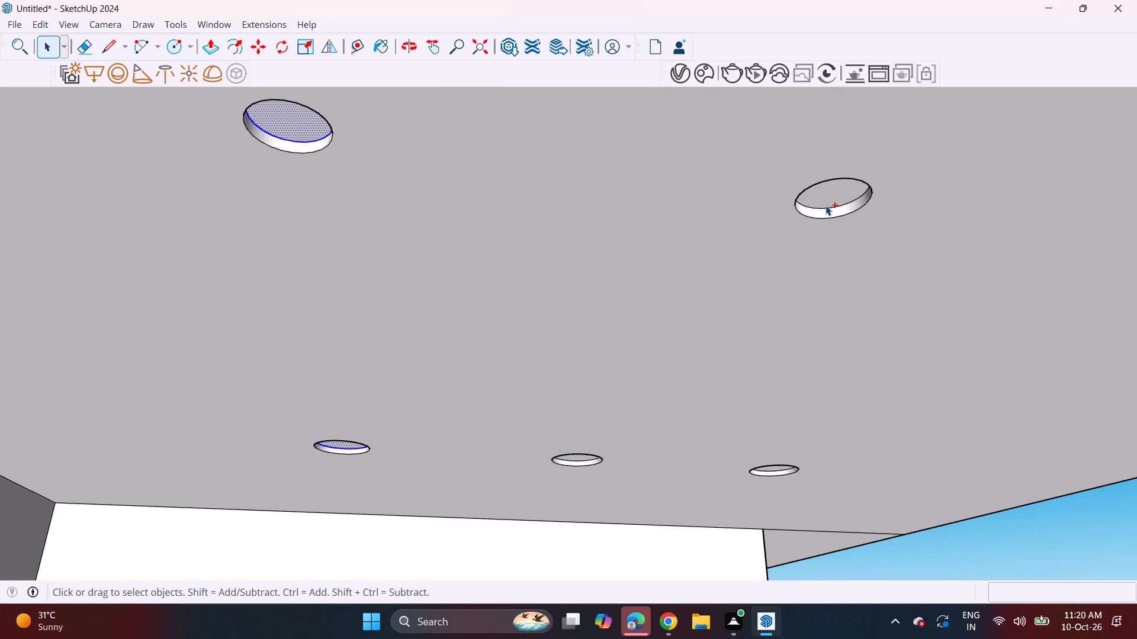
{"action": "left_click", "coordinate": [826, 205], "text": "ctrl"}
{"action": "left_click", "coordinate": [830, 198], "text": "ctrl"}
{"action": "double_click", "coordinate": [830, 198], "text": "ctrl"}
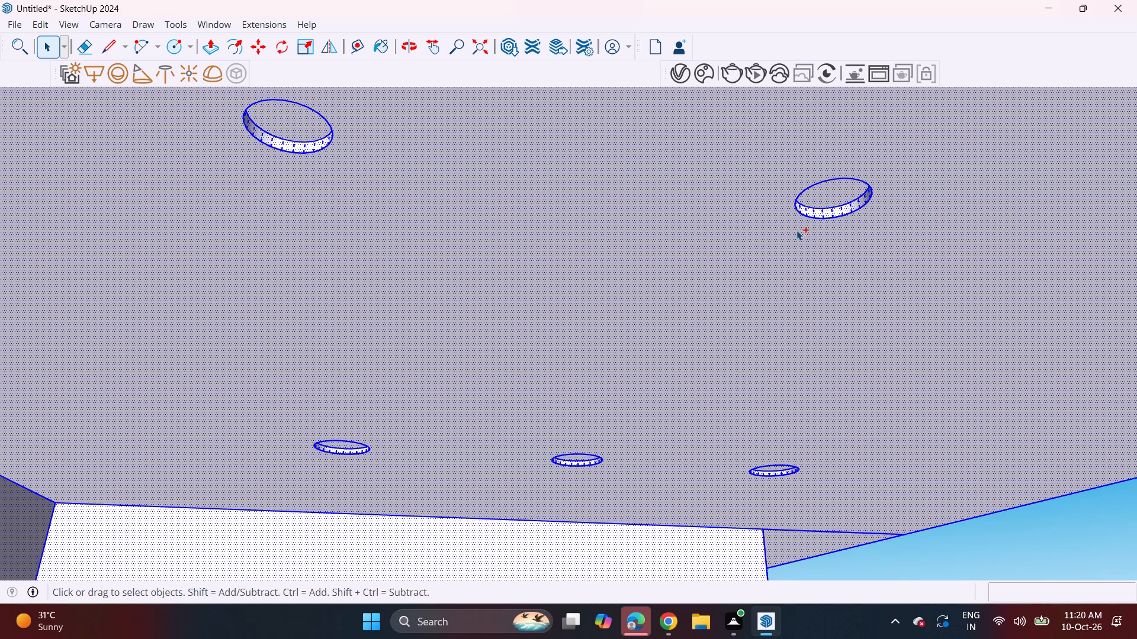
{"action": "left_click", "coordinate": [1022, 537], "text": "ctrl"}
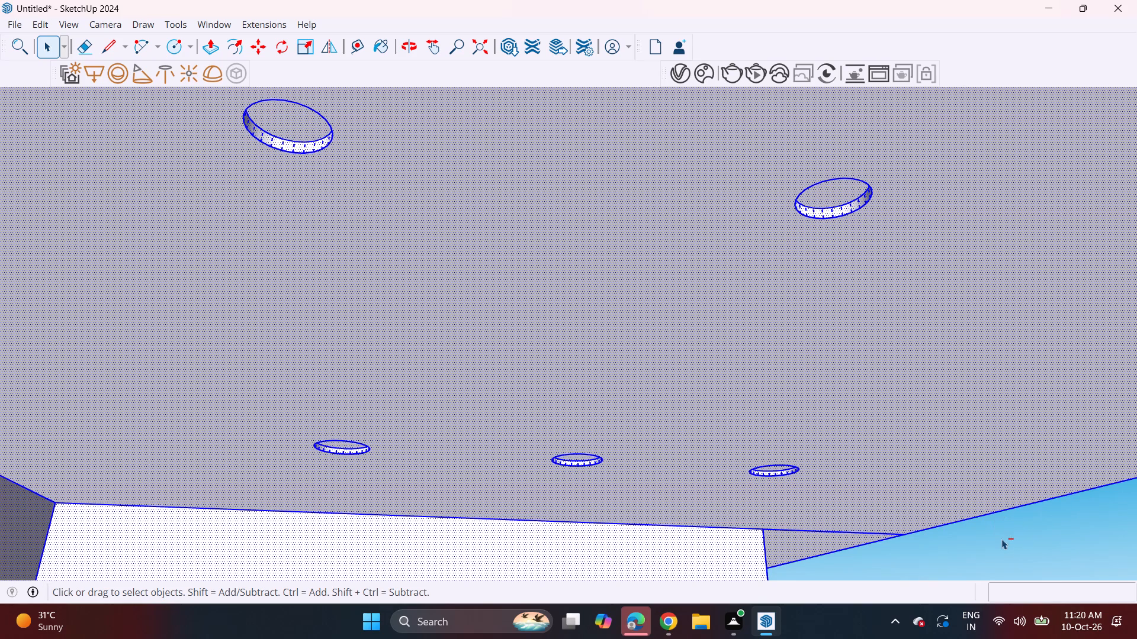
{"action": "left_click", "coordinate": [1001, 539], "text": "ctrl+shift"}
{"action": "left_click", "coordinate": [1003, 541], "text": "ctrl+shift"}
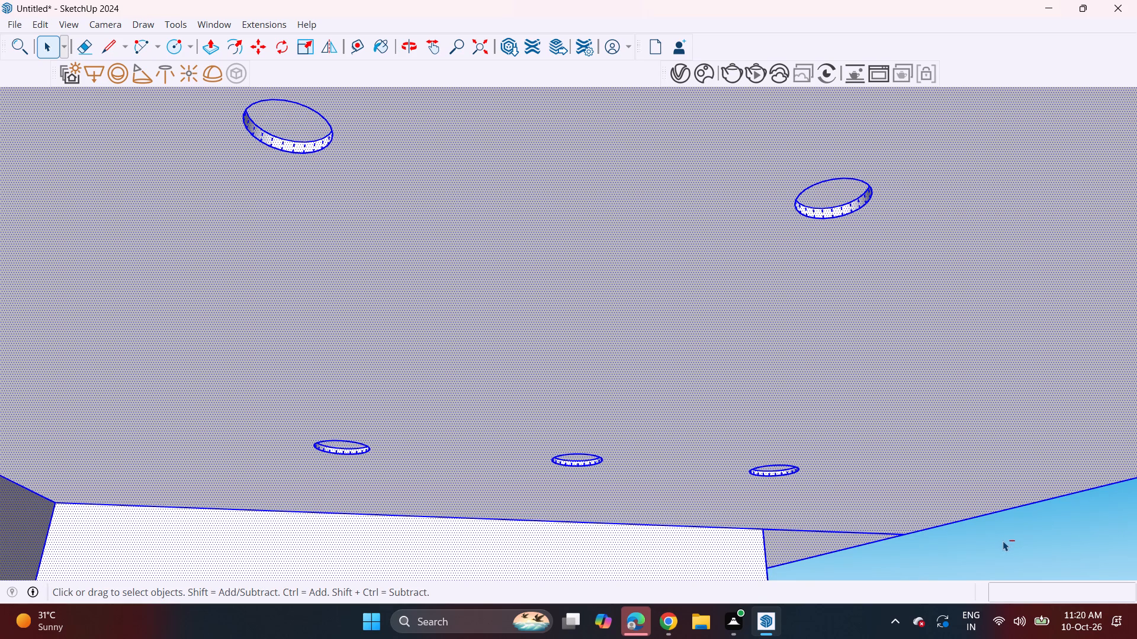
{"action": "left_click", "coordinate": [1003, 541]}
Copy the six recessed circle faces with their edges 10' 6" straight down onto the lower balcony ceiling, aligned by the column's top corner.
{"action": "double_click", "coordinate": [822, 196]}
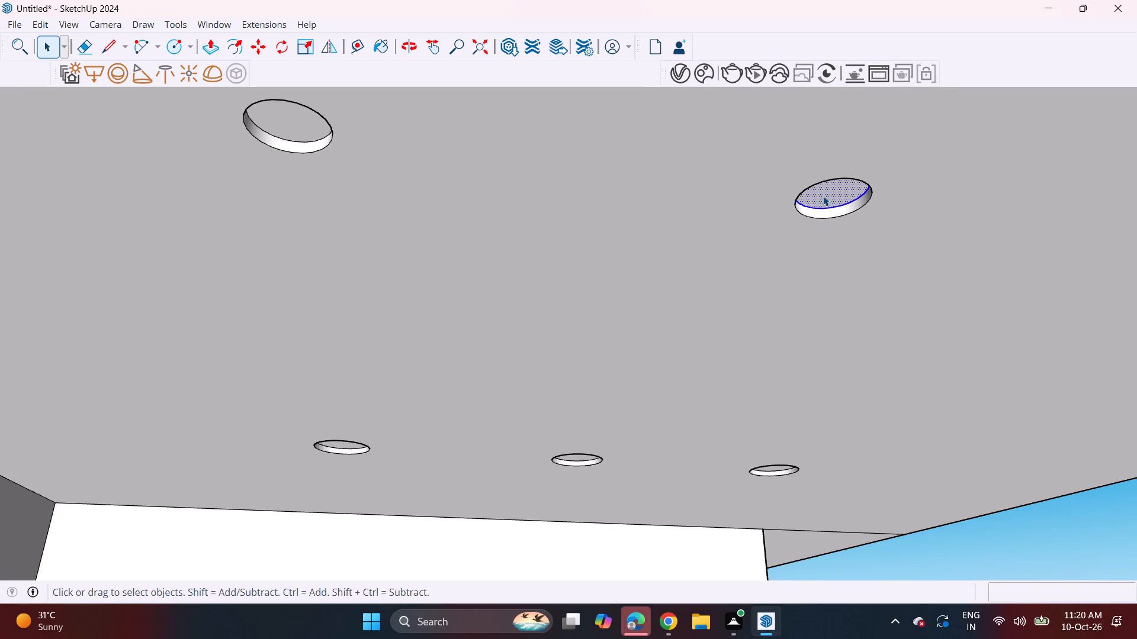
{"action": "double_click", "coordinate": [310, 134], "text": "ctrl"}
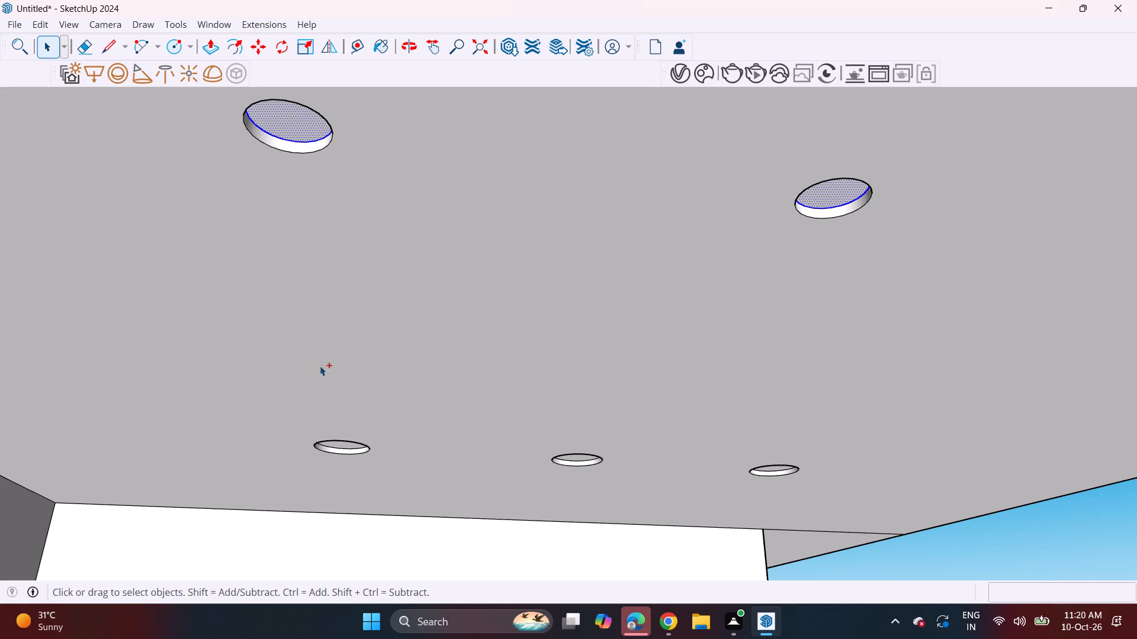
{"action": "left_click", "coordinate": [341, 446], "text": "ctrl"}
{"action": "left_click", "coordinate": [341, 446], "text": "ctrl"}
{"action": "scroll", "coordinate": [586, 461], "scroll_direction": "up", "scroll_amount": 5, "text": "ctrl"}
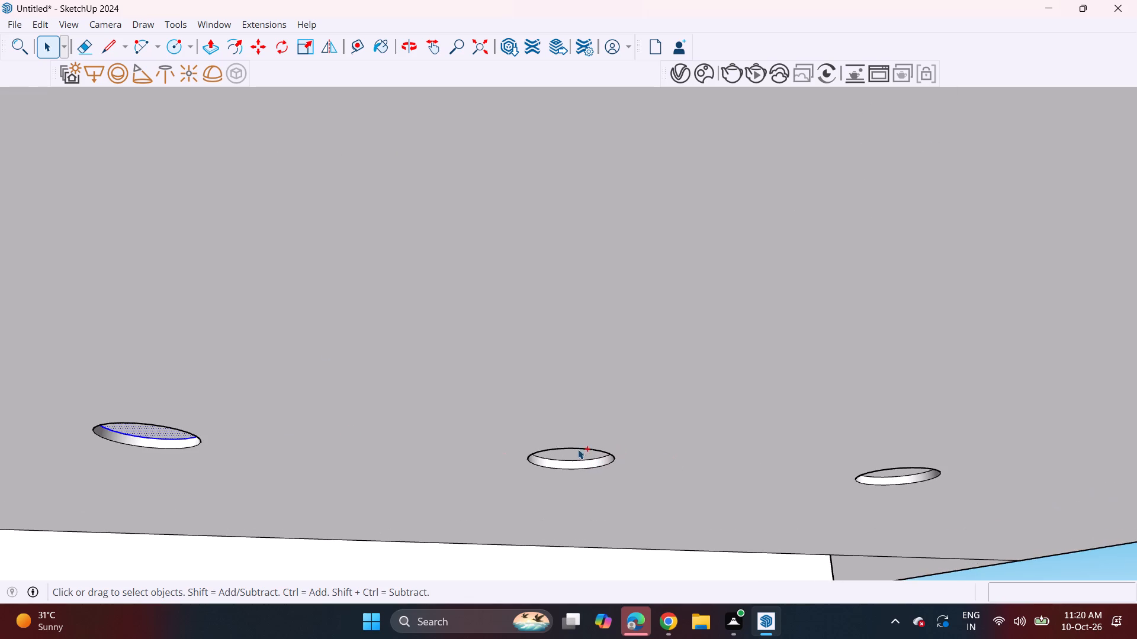
{"action": "double_click", "coordinate": [580, 457], "text": "ctrl"}
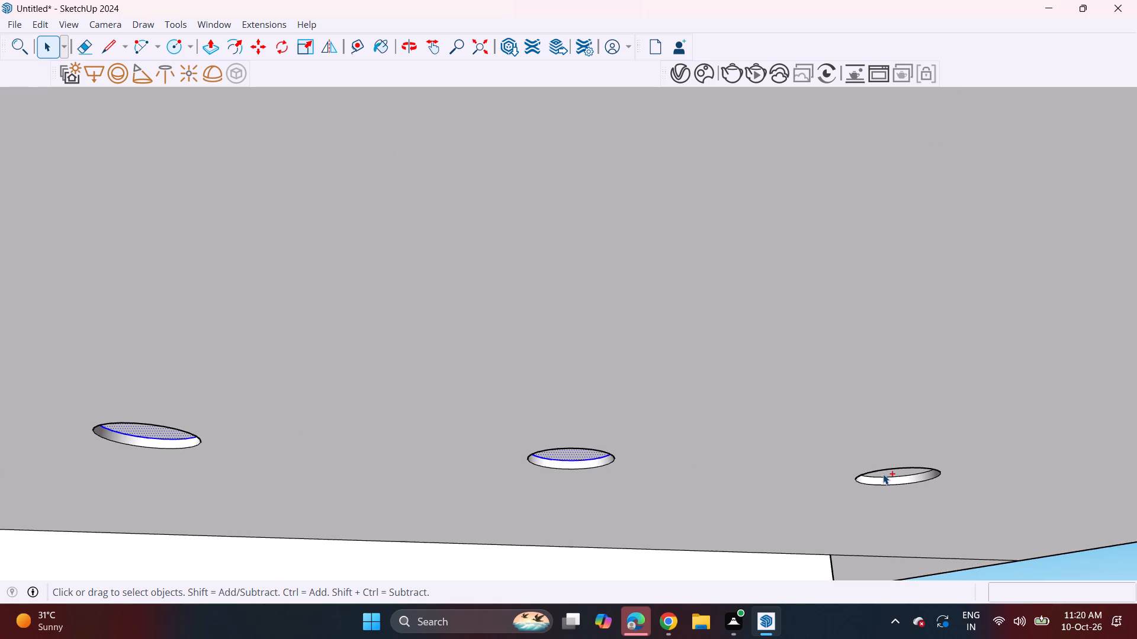
{"action": "double_click", "coordinate": [883, 474], "text": "ctrl"}
{"action": "scroll", "coordinate": [883, 474], "scroll_direction": "down", "scroll_amount": 12, "text": "ctrl"}
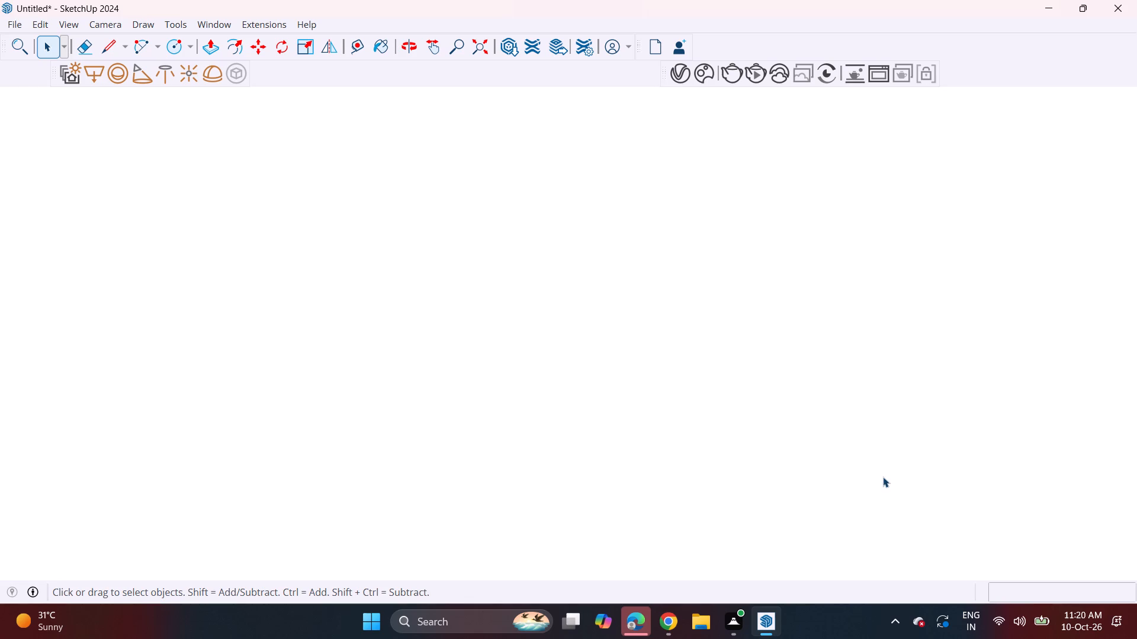
{"action": "middle_click_drag", "start_coordinate": [895, 470], "coordinate": [288, 406]}
{"action": "middle_click_drag", "start_coordinate": [785, 395], "coordinate": [213, 393]}
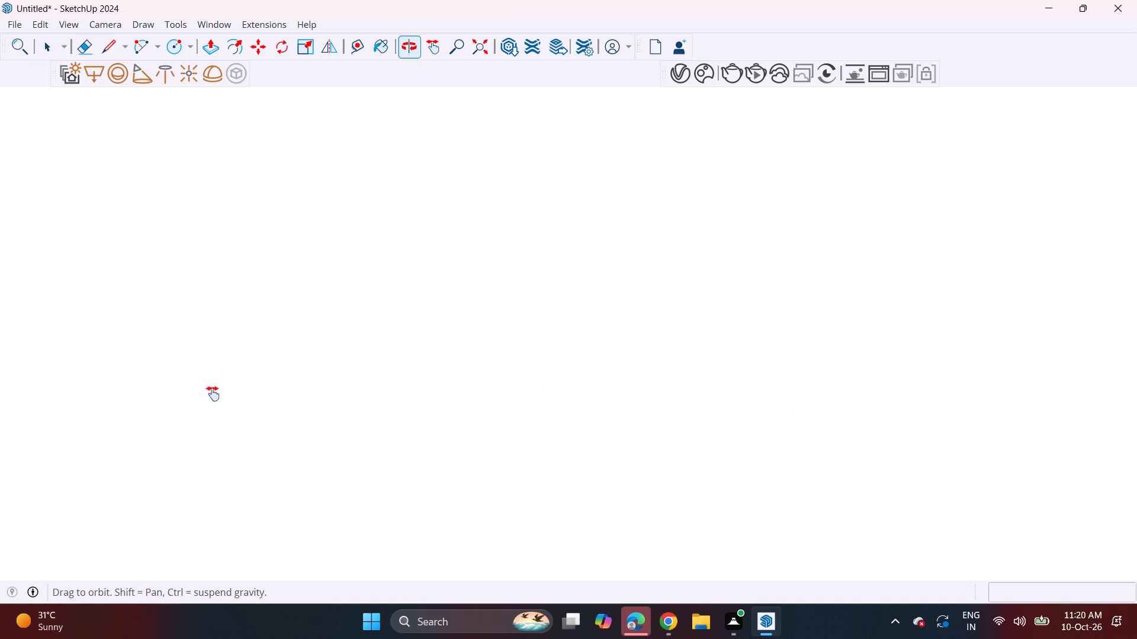
{"action": "middle_click_drag", "start_coordinate": [213, 393], "coordinate": [211, 392]}
{"action": "middle_click_drag", "start_coordinate": [879, 388], "coordinate": [465, 369]}
{"action": "scroll", "coordinate": [465, 369], "scroll_direction": "down", "scroll_amount": 20}
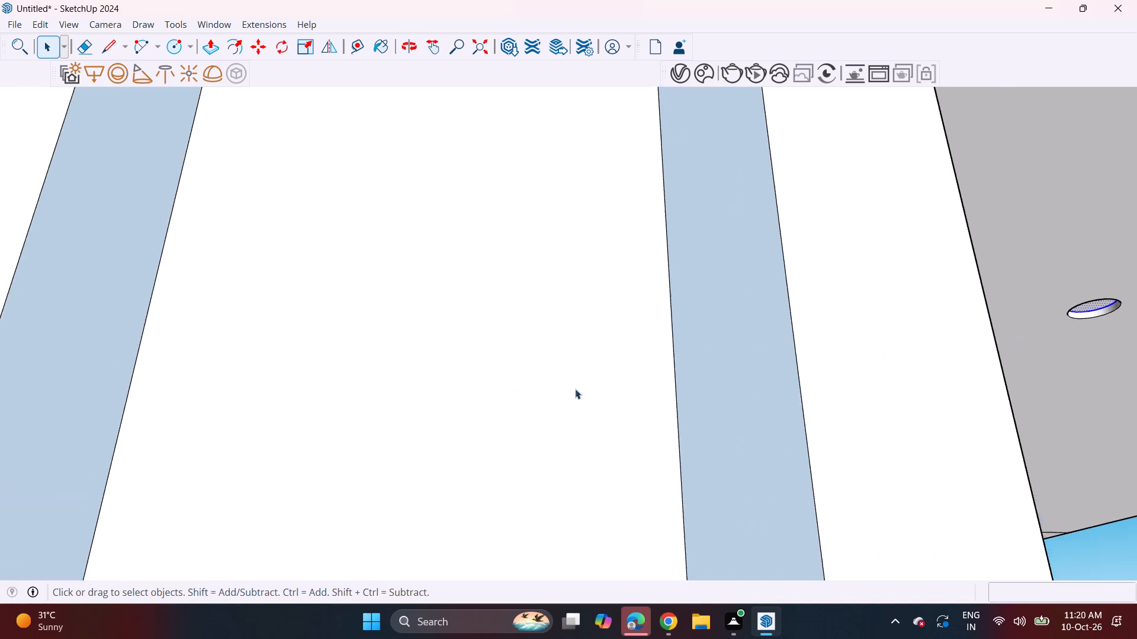
{"action": "scroll", "coordinate": [575, 389], "scroll_direction": "down", "scroll_amount": 20}
{"action": "scroll", "coordinate": [575, 389], "scroll_direction": "down", "scroll_amount": 18}
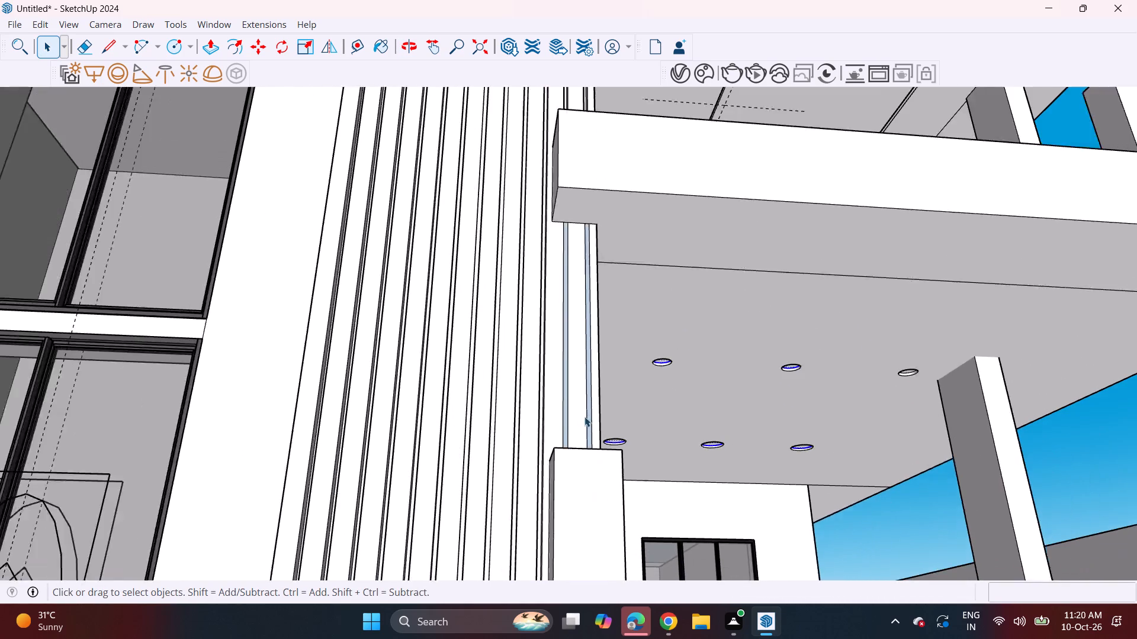
{"action": "scroll", "coordinate": [774, 415], "scroll_direction": "down", "scroll_amount": 3}
{"action": "middle_click_drag", "start_coordinate": [774, 424], "coordinate": [638, 418]}
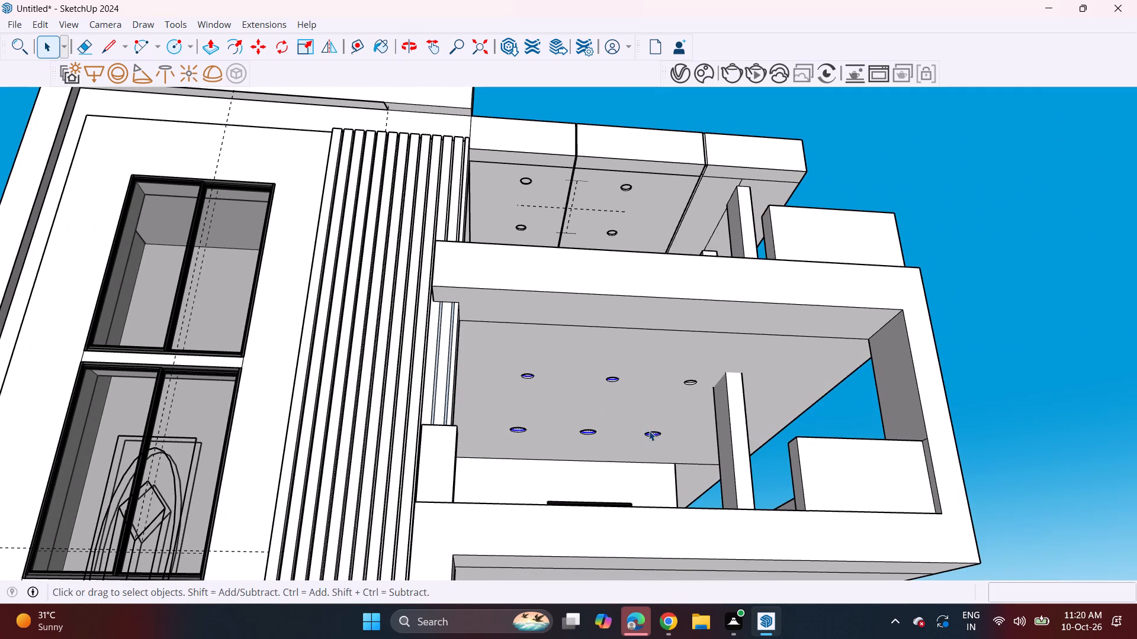
{"action": "middle_click_drag", "start_coordinate": [647, 431], "coordinate": [661, 411]}
{"action": "scroll", "coordinate": [695, 386], "scroll_direction": "up", "scroll_amount": 13}
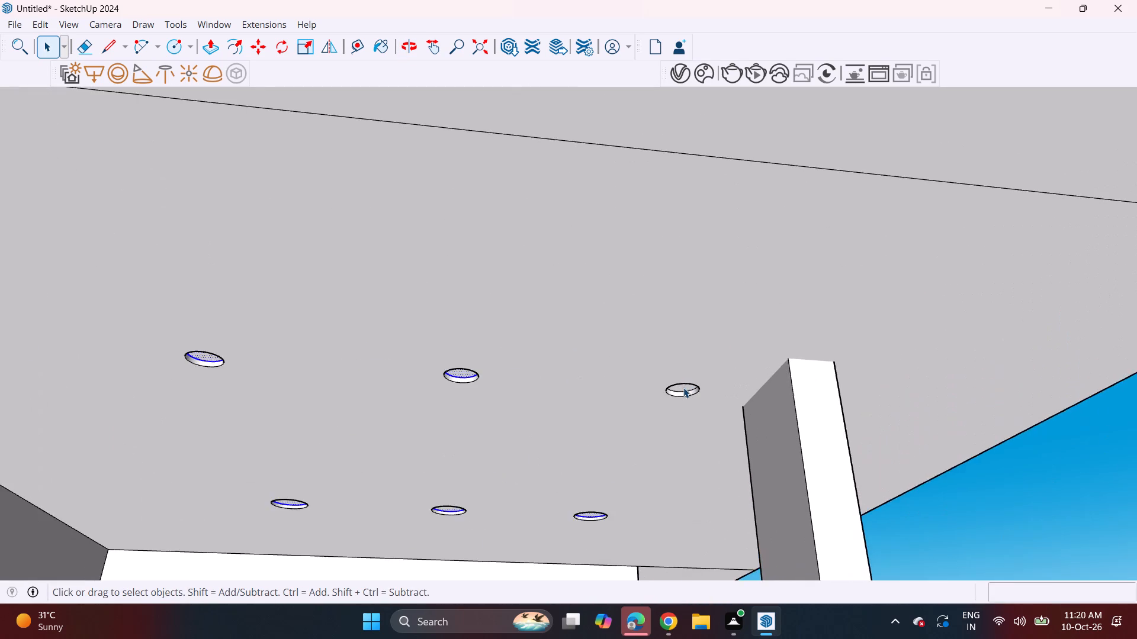
{"action": "scroll", "coordinate": [683, 388], "scroll_direction": "up", "scroll_amount": 3}
{"action": "double_click", "coordinate": [683, 389], "text": "ctrl"}
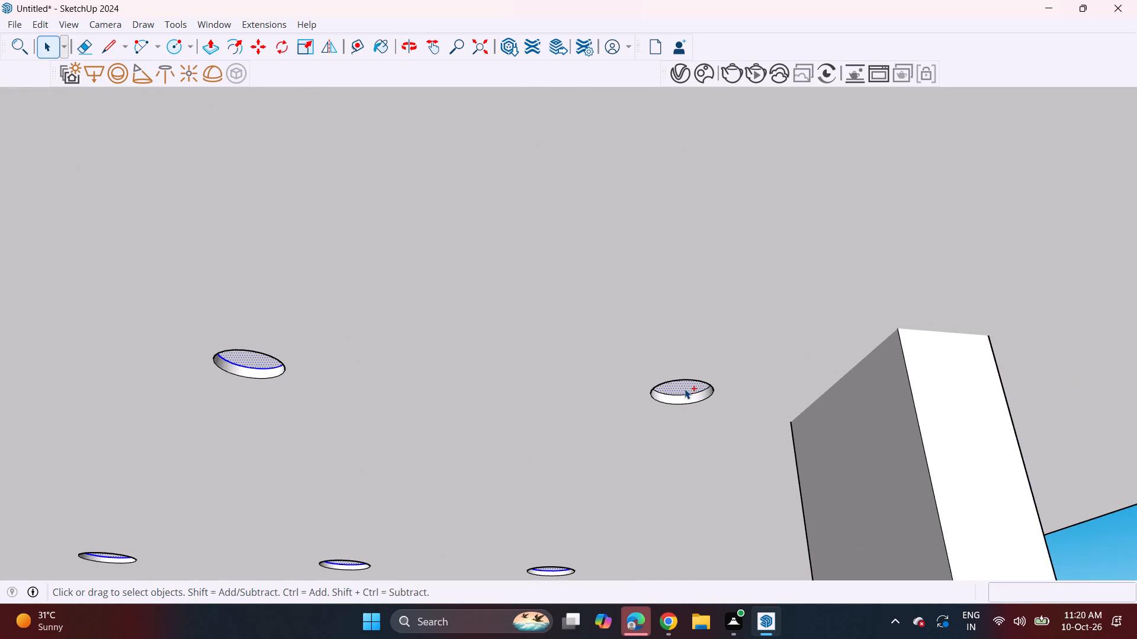
{"action": "double_click", "coordinate": [685, 389], "text": "ctrl"}
{"action": "scroll", "coordinate": [683, 395], "scroll_direction": "down", "scroll_amount": 6, "text": "ctrl"}
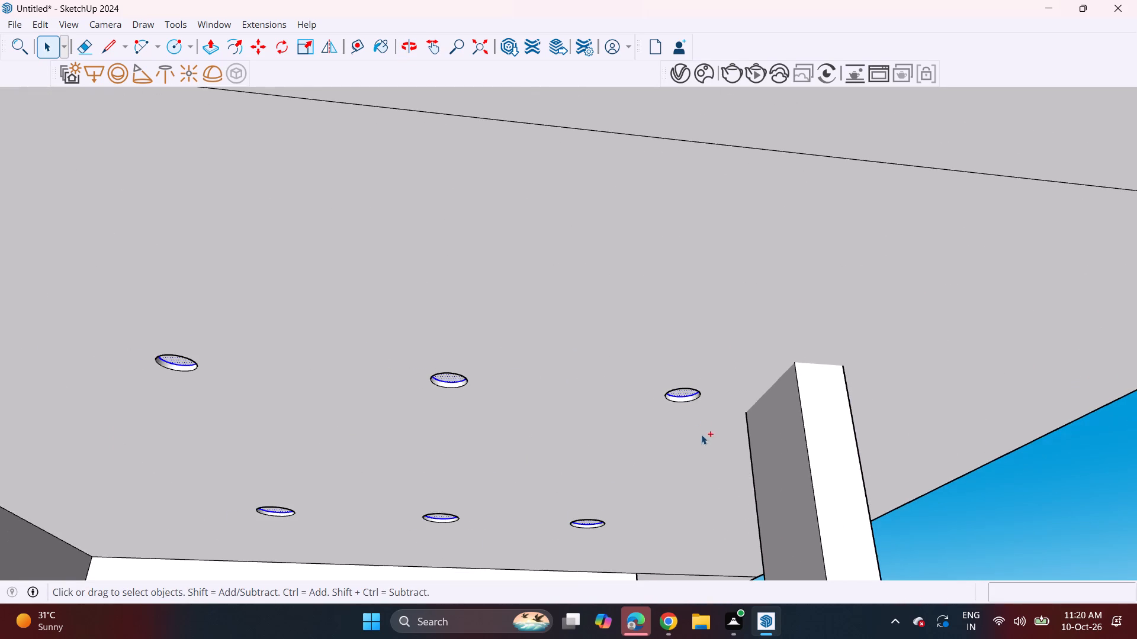
{"action": "middle_click_drag", "start_coordinate": [701, 438], "coordinate": [654, 454], "text": "ctrl"}
{"action": "scroll", "coordinate": [651, 442], "scroll_direction": "down", "scroll_amount": 14, "text": "ctrl"}
{"action": "middle_click_drag", "start_coordinate": [672, 535], "coordinate": [673, 524], "text": "ctrl+shift"}
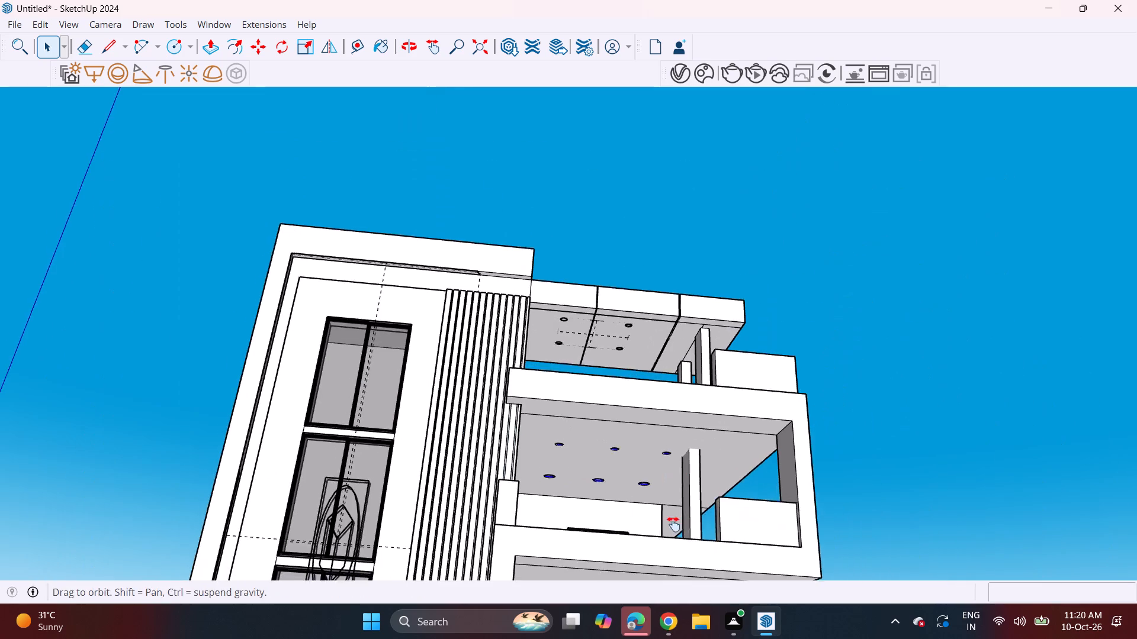
{"action": "middle_click_drag", "start_coordinate": [673, 524], "coordinate": [665, 396], "text": "ctrl+shift"}
{"action": "middle_click_drag", "start_coordinate": [679, 404], "coordinate": [655, 527], "text": "ctrl"}
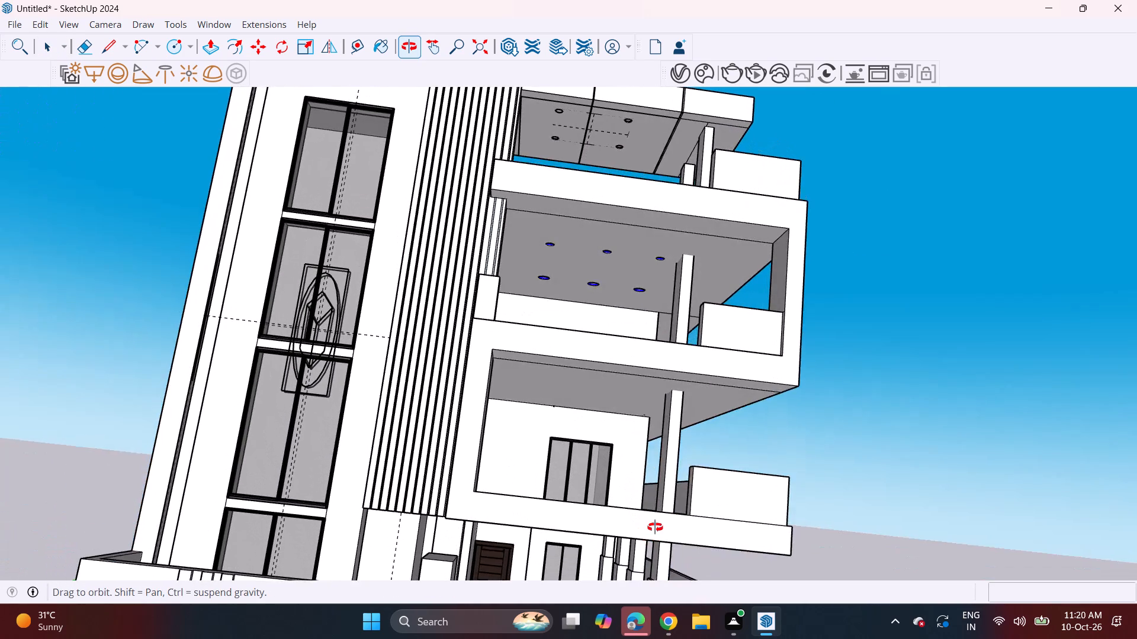
{"action": "middle_click_drag", "start_coordinate": [655, 527], "coordinate": [654, 515], "text": "ctrl"}
{"action": "middle_click_drag", "start_coordinate": [857, 397], "coordinate": [761, 335], "text": "ctrl"}
{"action": "middle_click_drag", "start_coordinate": [798, 534], "coordinate": [800, 535], "text": "ctrl"}
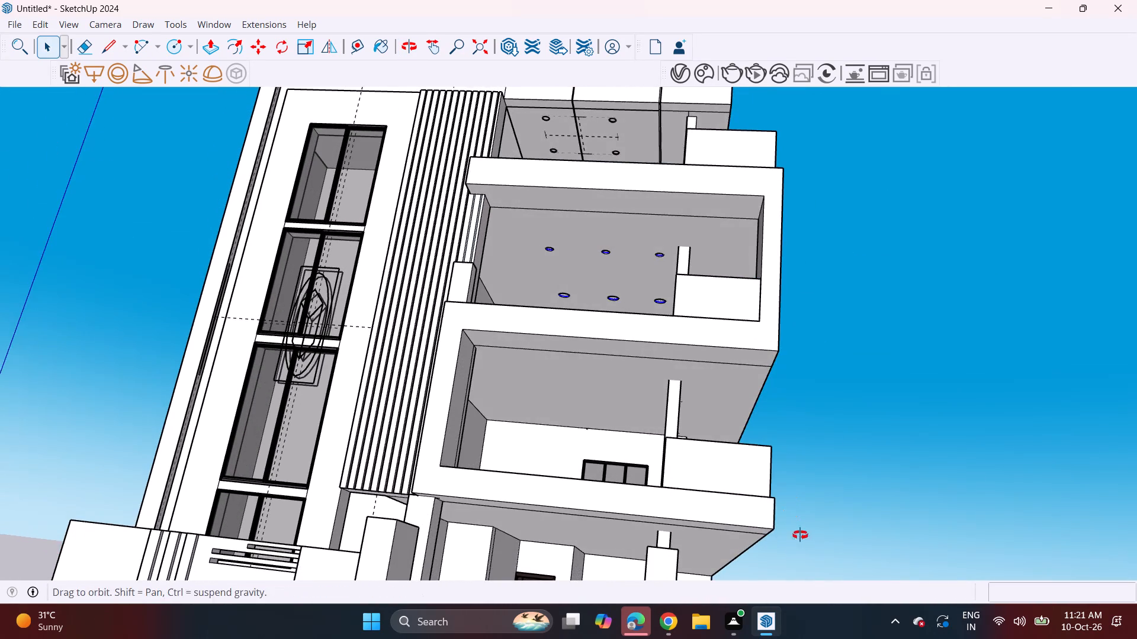
{"action": "middle_click_drag", "start_coordinate": [800, 535], "coordinate": [860, 503], "text": "ctrl"}
{"action": "middle_click_drag", "start_coordinate": [593, 351], "coordinate": [602, 409], "text": "ctrl"}
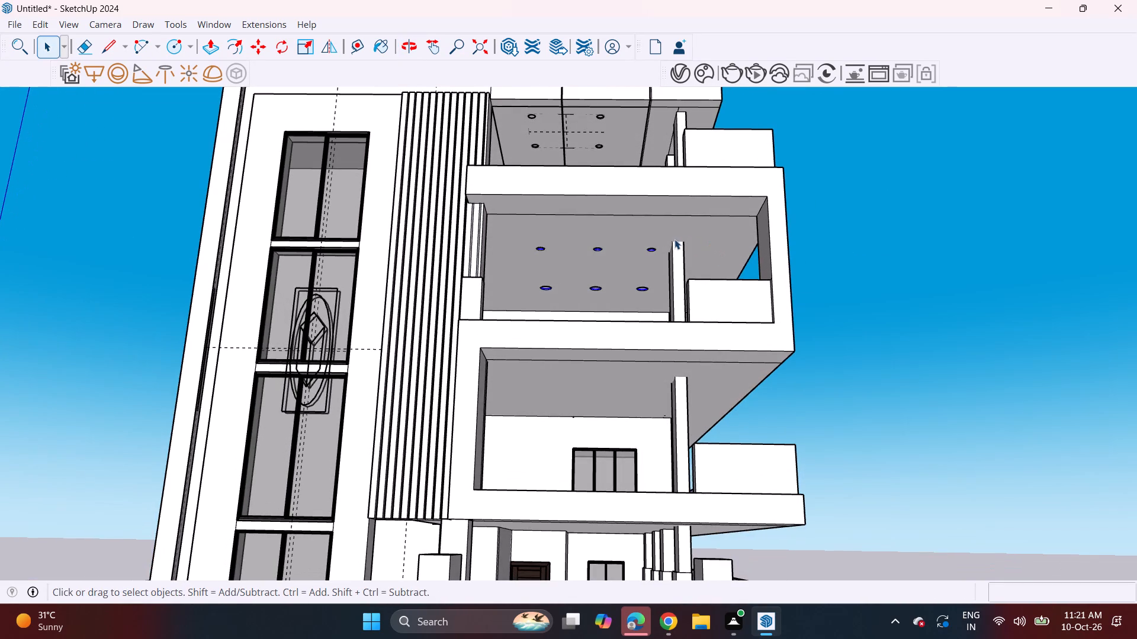
{"action": "scroll", "coordinate": [673, 239], "scroll_direction": "up", "scroll_amount": 5}
{"action": "key", "text": "m"}
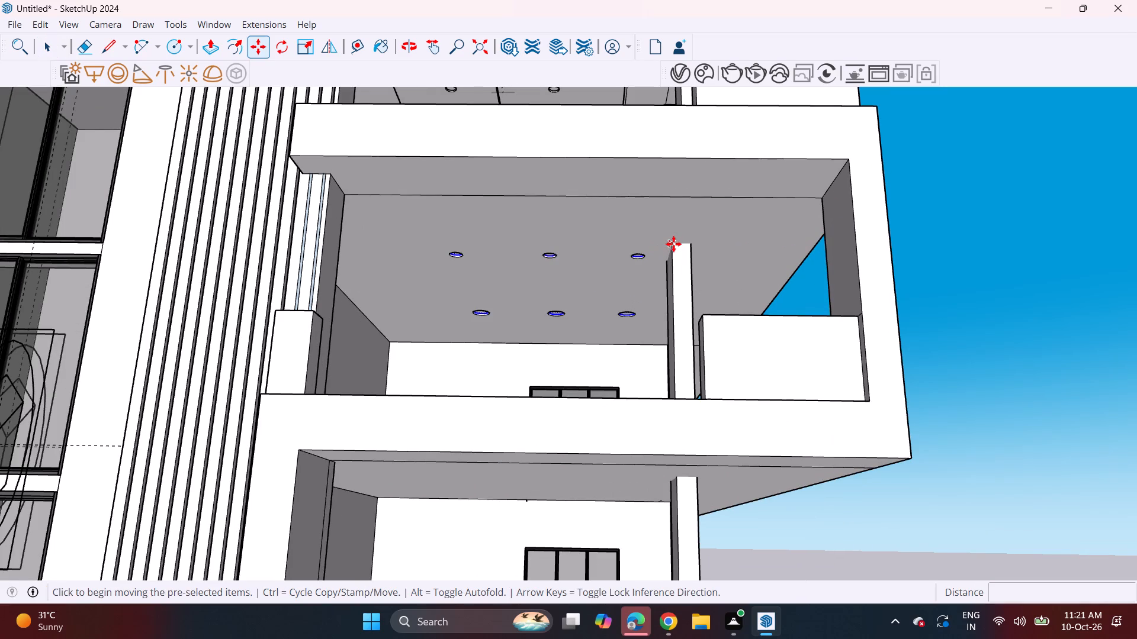
{"action": "left_click", "coordinate": [673, 244]}
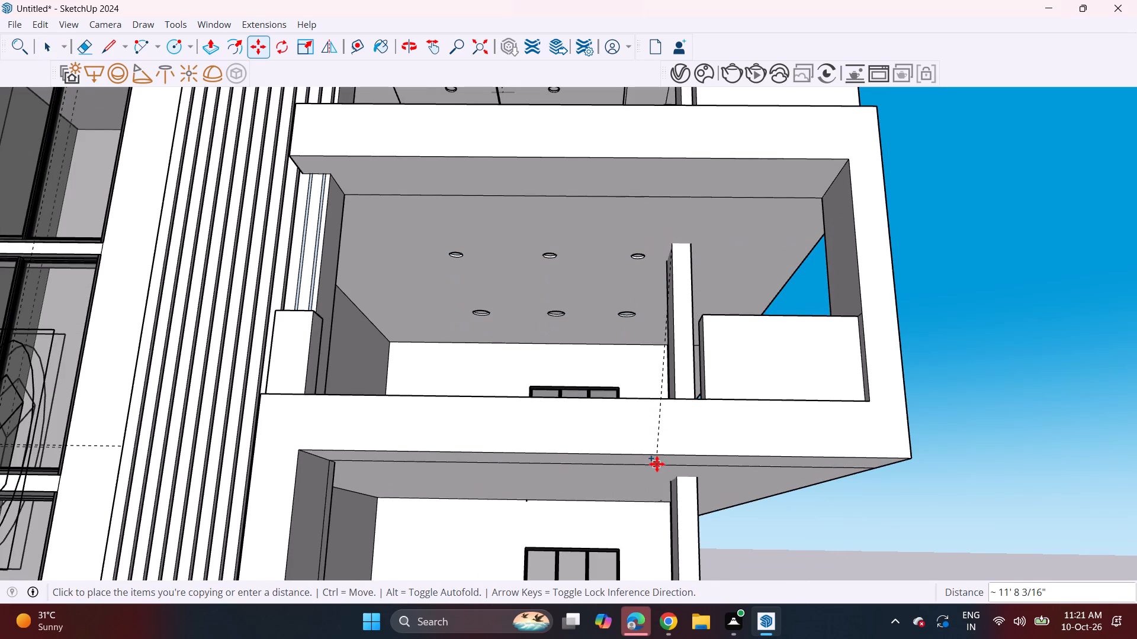
{"action": "middle_click_drag", "start_coordinate": [660, 464], "coordinate": [669, 432]}
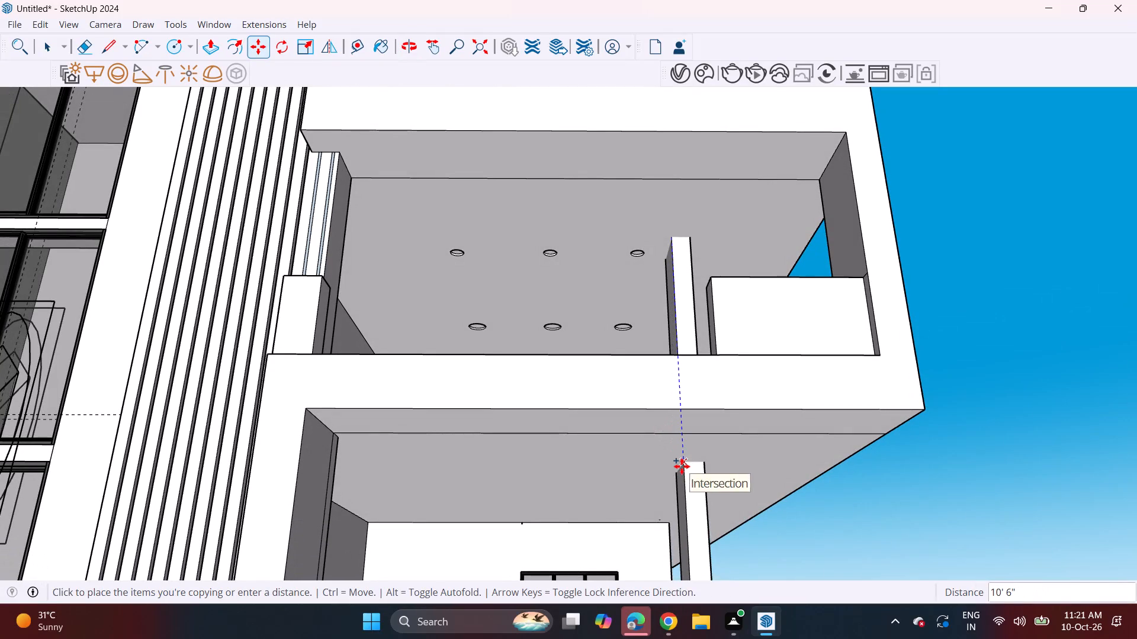
{"action": "left_click", "coordinate": [683, 467]}
{"action": "middle_click_drag", "start_coordinate": [677, 499], "coordinate": [682, 430]}
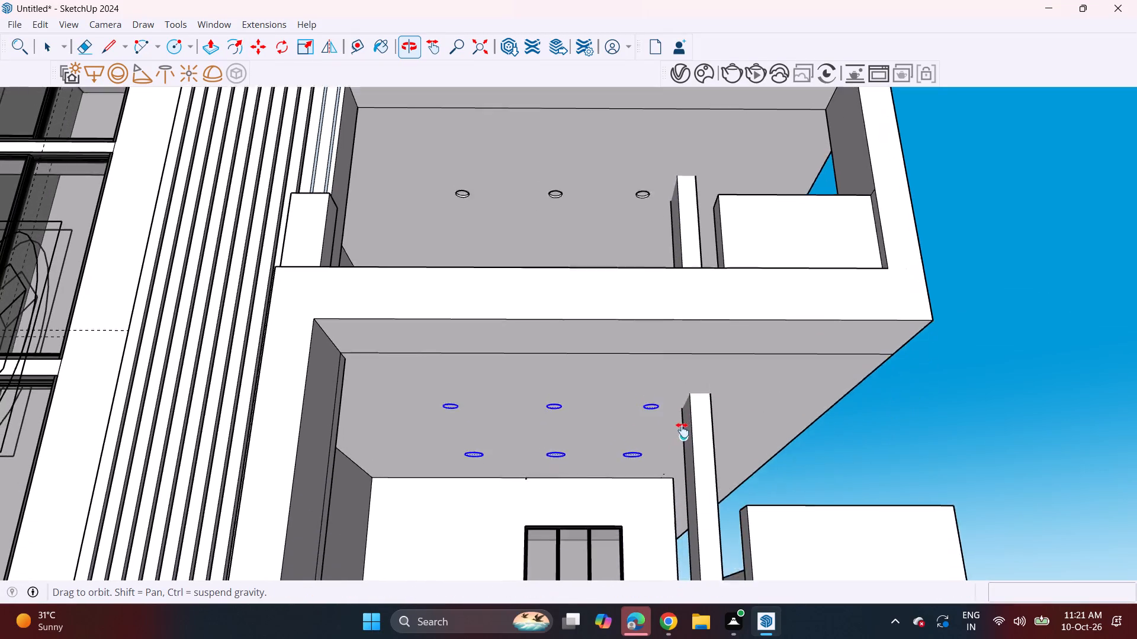
Group the six recessed circle faces on the upper balcony ceiling and convert the group into a V-Ray mesh light.
{"action": "middle_click_drag", "start_coordinate": [682, 430], "coordinate": [682, 332]}
{"action": "scroll", "coordinate": [682, 328], "scroll_direction": "down", "scroll_amount": 7}
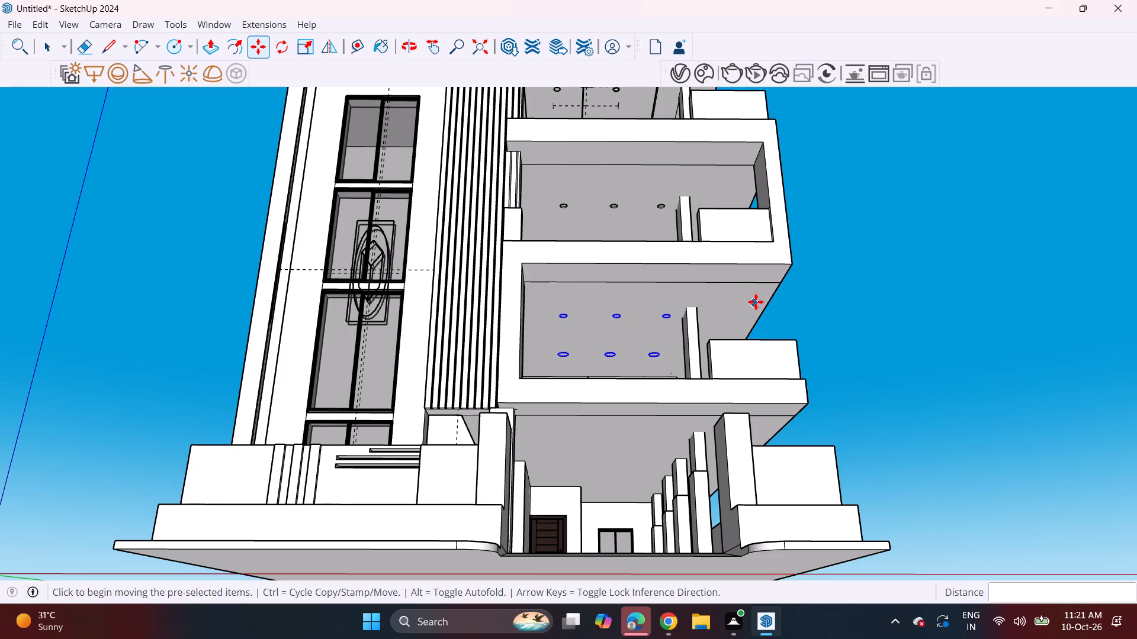
{"action": "middle_click_drag", "start_coordinate": [869, 297], "coordinate": [854, 372]}
{"action": "scroll", "coordinate": [860, 359], "scroll_direction": "down", "scroll_amount": 4}
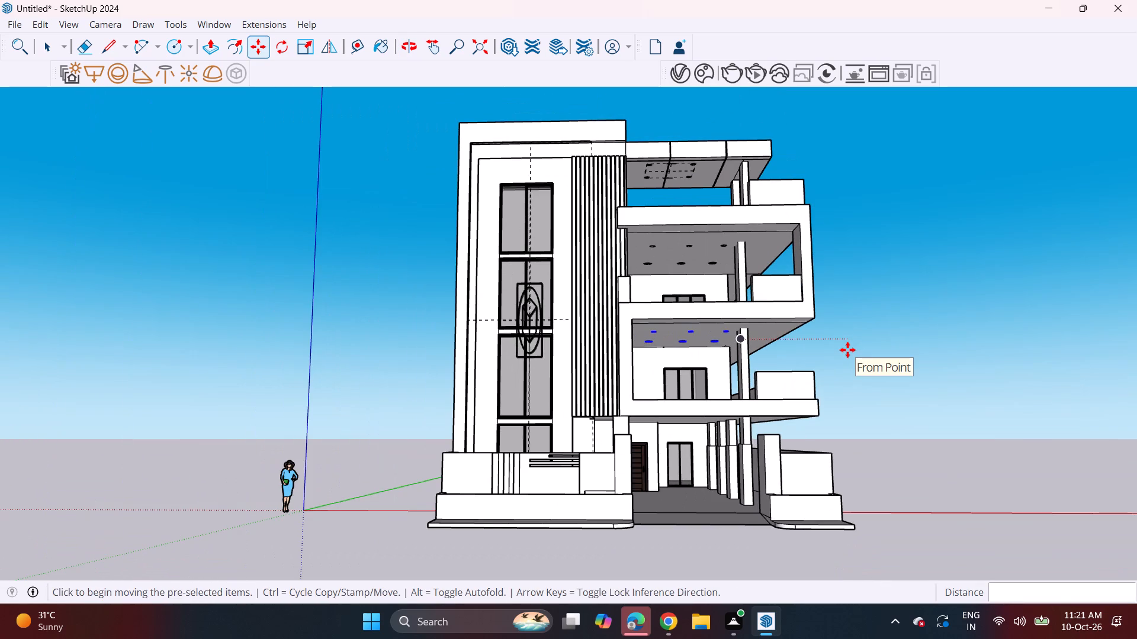
{"action": "middle_click_drag", "start_coordinate": [849, 350], "coordinate": [763, 350], "text": "ctrl"}
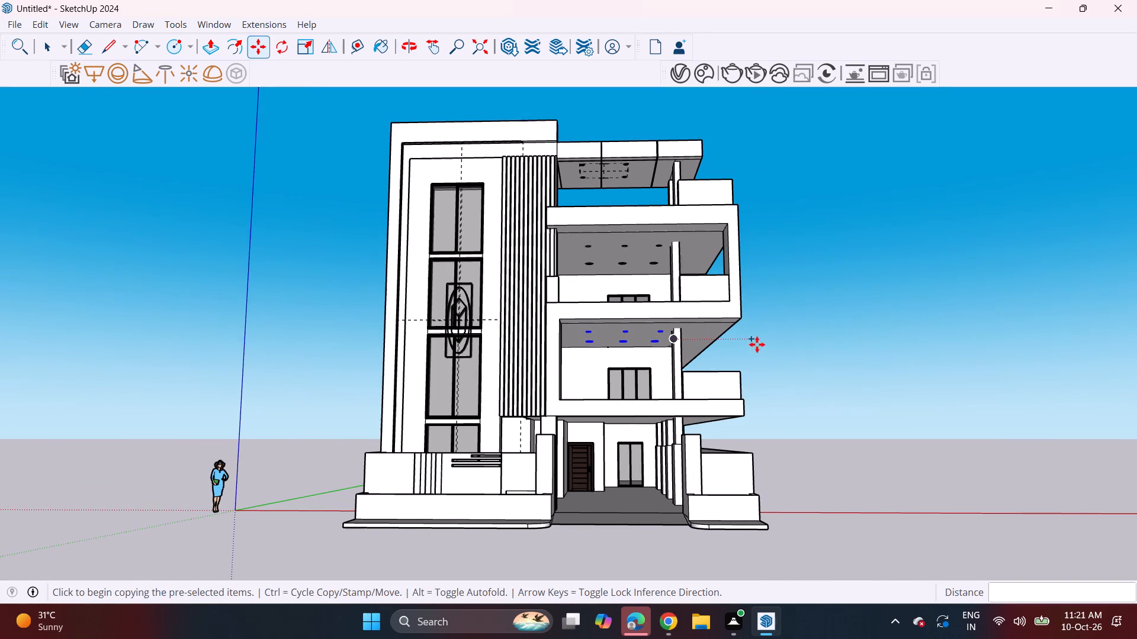
{"action": "key", "text": "space"}
{"action": "left_click", "coordinate": [826, 385]}
{"action": "scroll", "coordinate": [628, 270], "scroll_direction": "up", "scroll_amount": 6}
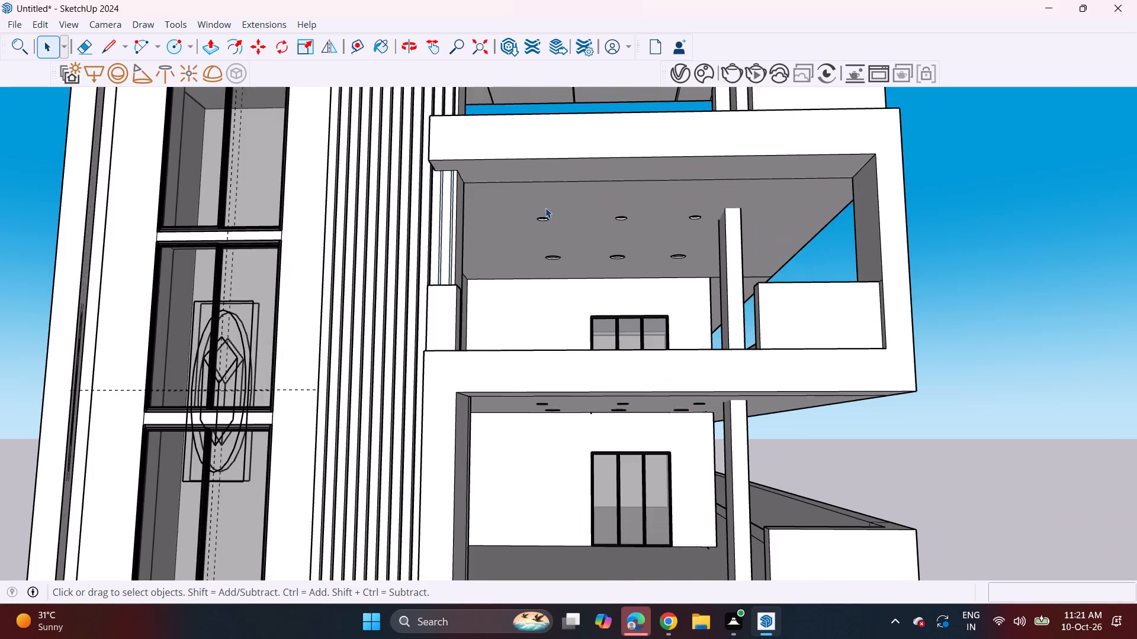
{"action": "scroll", "coordinate": [544, 206], "scroll_direction": "up", "scroll_amount": 8}
{"action": "middle_click_drag", "start_coordinate": [553, 253], "coordinate": [558, 228]}
{"action": "scroll", "coordinate": [558, 230], "scroll_direction": "up", "scroll_amount": 4}
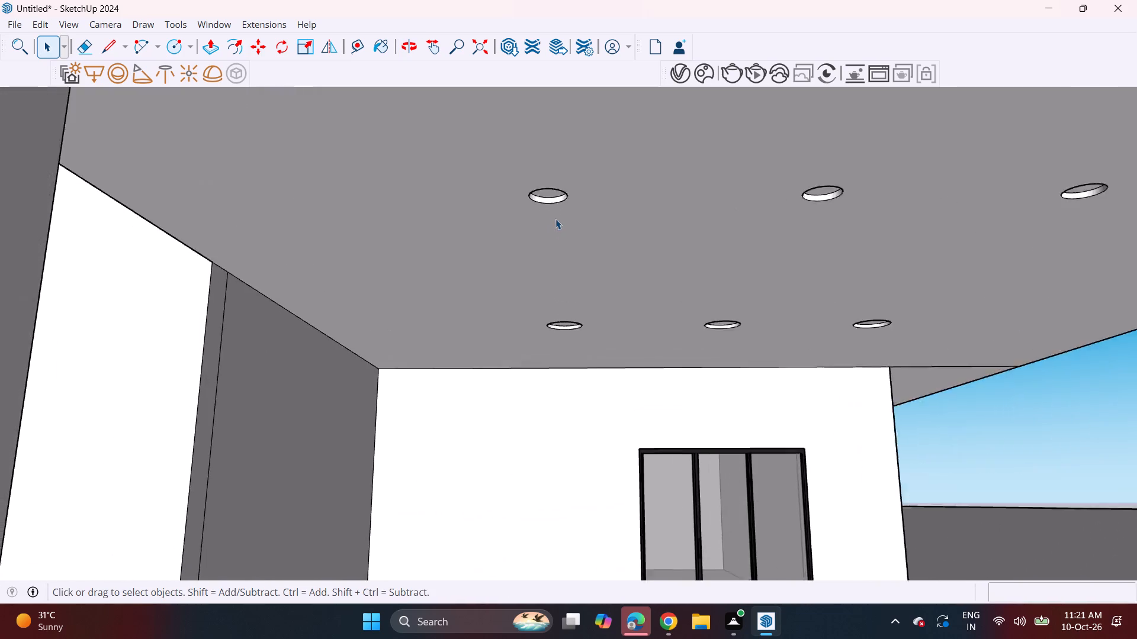
{"action": "scroll", "coordinate": [555, 219], "scroll_direction": "up", "scroll_amount": 2}
{"action": "left_click", "coordinate": [548, 188]}
{"action": "scroll", "coordinate": [852, 185], "scroll_direction": "up", "scroll_amount": 4}
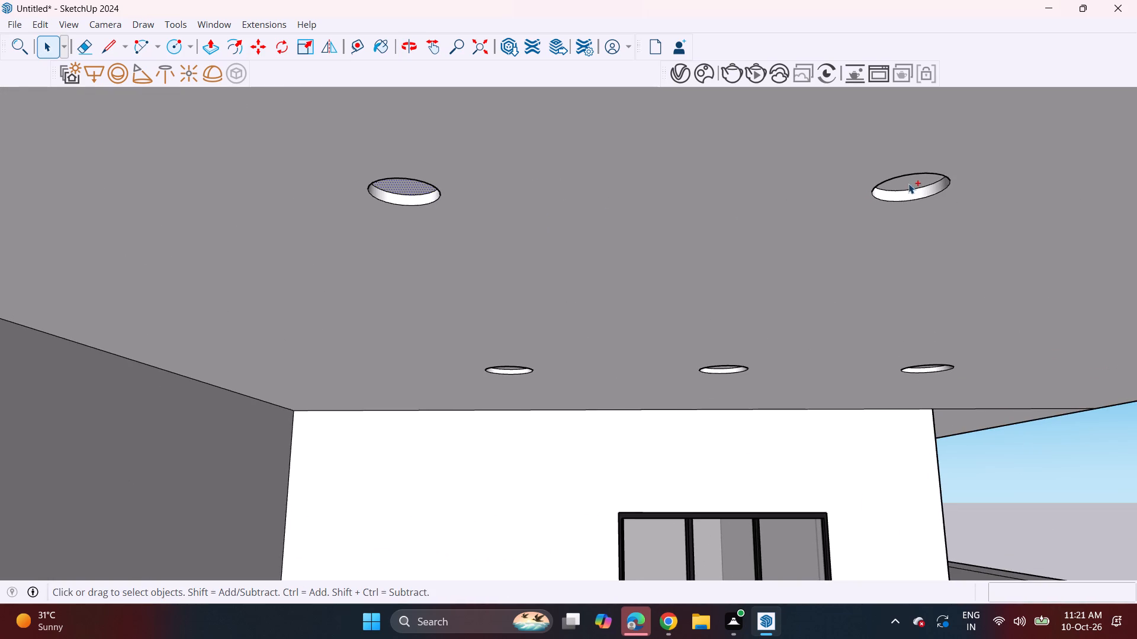
{"action": "left_click", "coordinate": [908, 183], "text": "ctrl"}
{"action": "scroll", "coordinate": [496, 380], "scroll_direction": "up", "scroll_amount": 6, "text": "ctrl"}
{"action": "middle_click_drag", "start_coordinate": [513, 369], "coordinate": [516, 275], "text": "ctrl"}
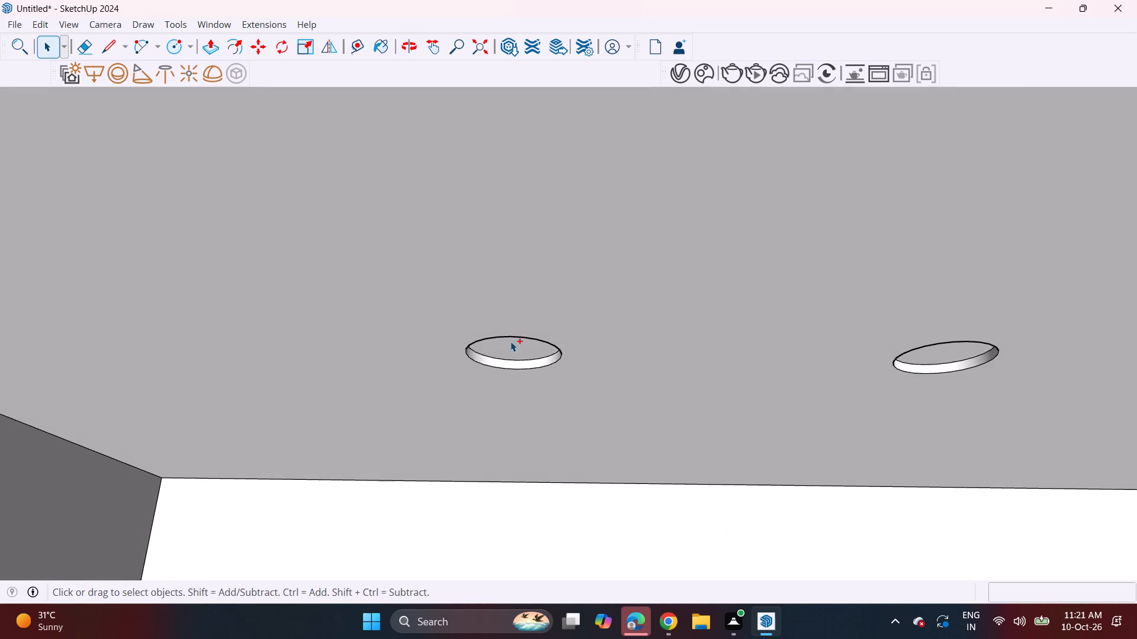
{"action": "left_click", "coordinate": [510, 341], "text": "ctrl"}
{"action": "middle_click_drag", "start_coordinate": [1014, 299], "coordinate": [729, 292], "text": "ctrl+shift"}
{"action": "left_click", "coordinate": [712, 356], "text": "ctrl"}
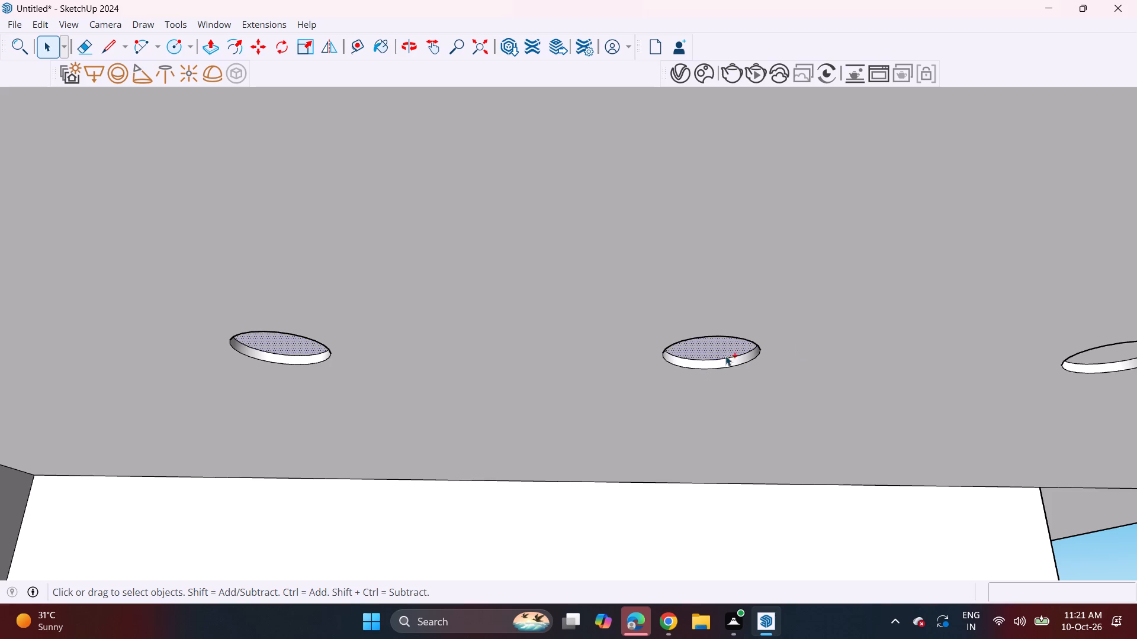
{"action": "middle_click_drag", "start_coordinate": [814, 343], "coordinate": [442, 315], "text": "ctrl+shift"}
{"action": "left_click", "coordinate": [762, 327], "text": "ctrl"}
{"action": "scroll", "coordinate": [757, 292], "scroll_direction": "down", "scroll_amount": 6, "text": "ctrl"}
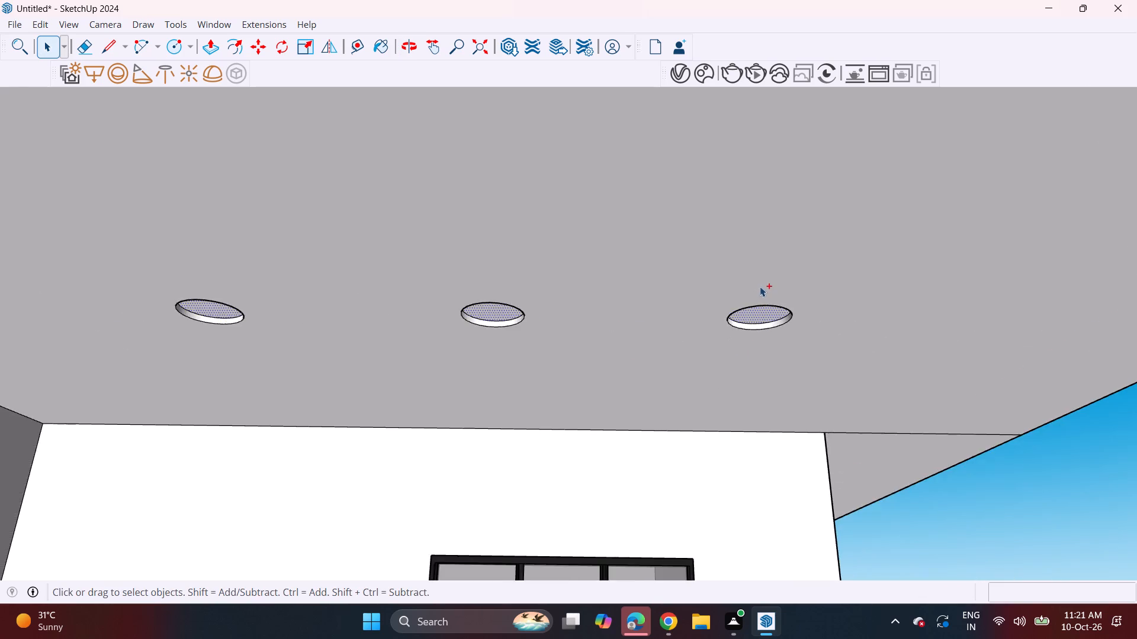
{"action": "scroll", "coordinate": [760, 286], "scroll_direction": "down", "scroll_amount": 6, "text": "ctrl"}
{"action": "middle_click_drag", "start_coordinate": [779, 232], "coordinate": [685, 387], "text": "ctrl+shift"}
{"action": "scroll", "coordinate": [755, 299], "scroll_direction": "up", "scroll_amount": 2, "text": "ctrl"}
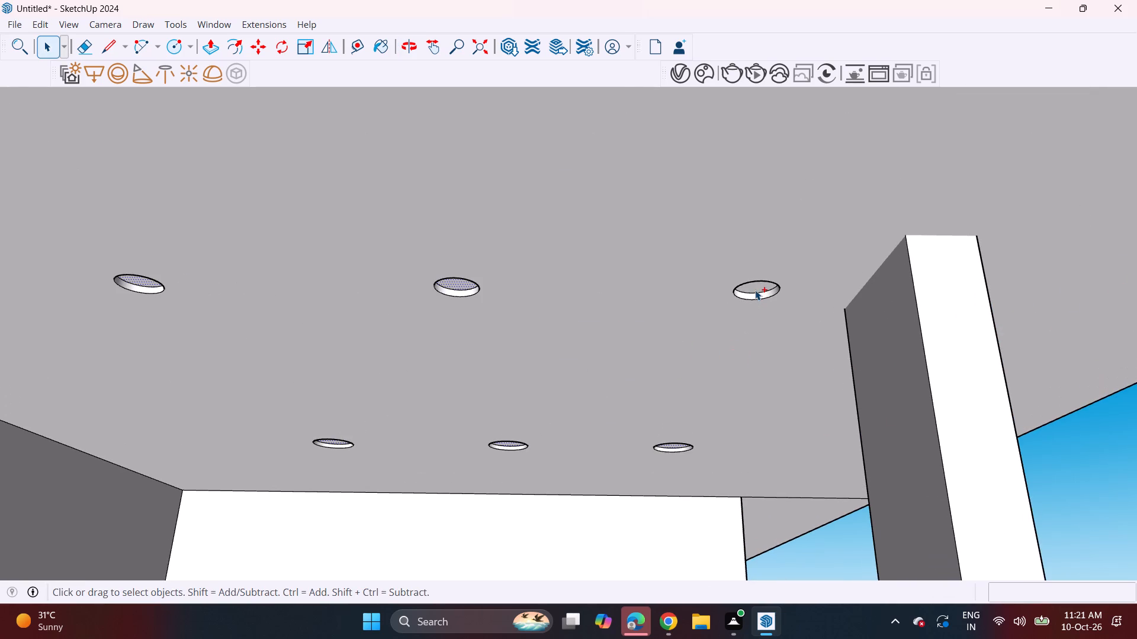
{"action": "left_click", "coordinate": [755, 290], "text": "ctrl"}
{"action": "scroll", "coordinate": [755, 290], "scroll_direction": "up", "scroll_amount": 4, "text": "ctrl"}
{"action": "right_click", "coordinate": [758, 286]}
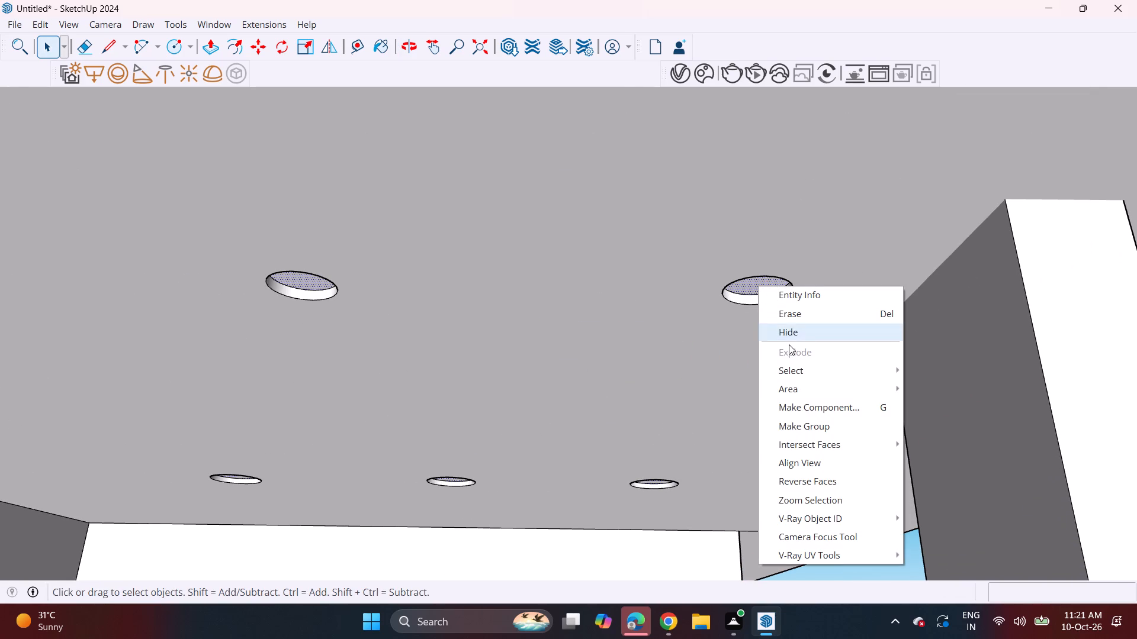
{"action": "left_click", "coordinate": [803, 425]}
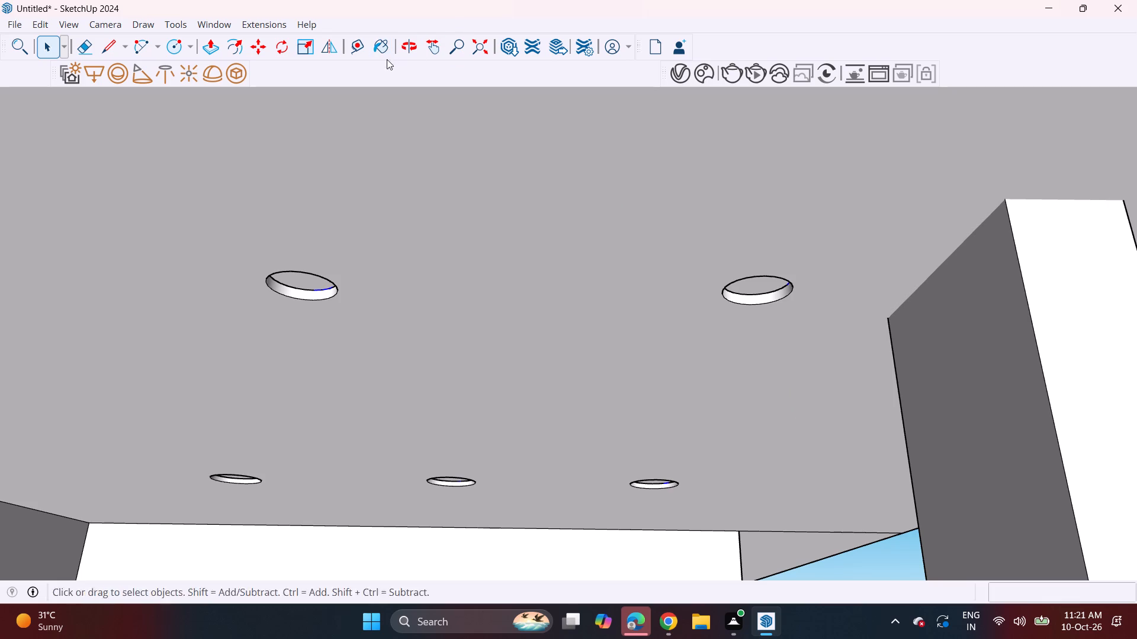
{"action": "left_click", "coordinate": [232, 71]}
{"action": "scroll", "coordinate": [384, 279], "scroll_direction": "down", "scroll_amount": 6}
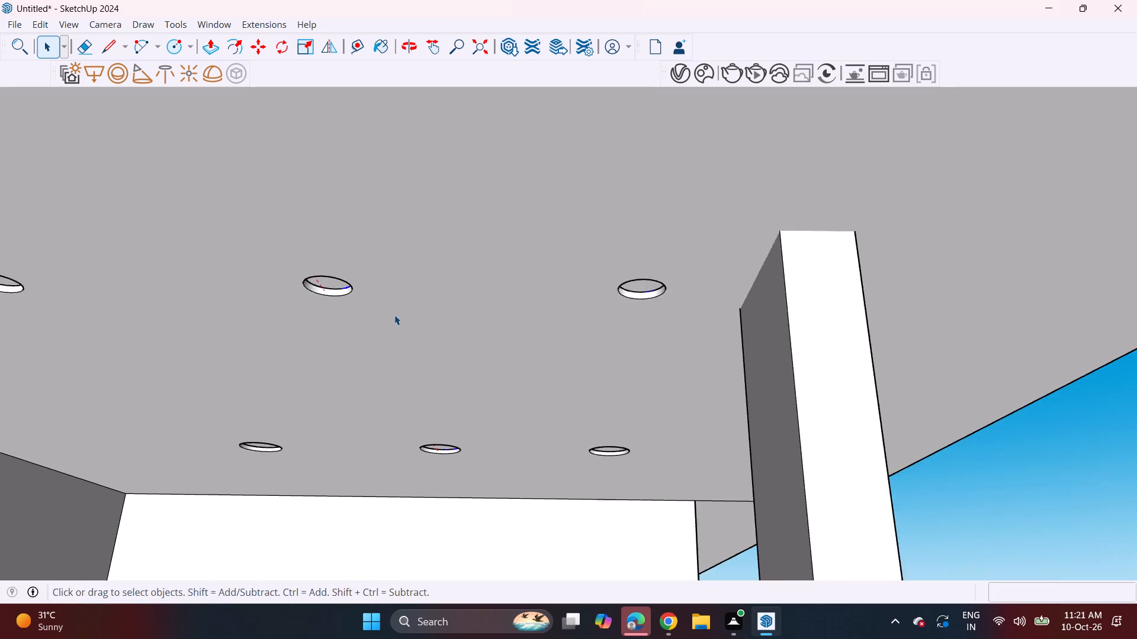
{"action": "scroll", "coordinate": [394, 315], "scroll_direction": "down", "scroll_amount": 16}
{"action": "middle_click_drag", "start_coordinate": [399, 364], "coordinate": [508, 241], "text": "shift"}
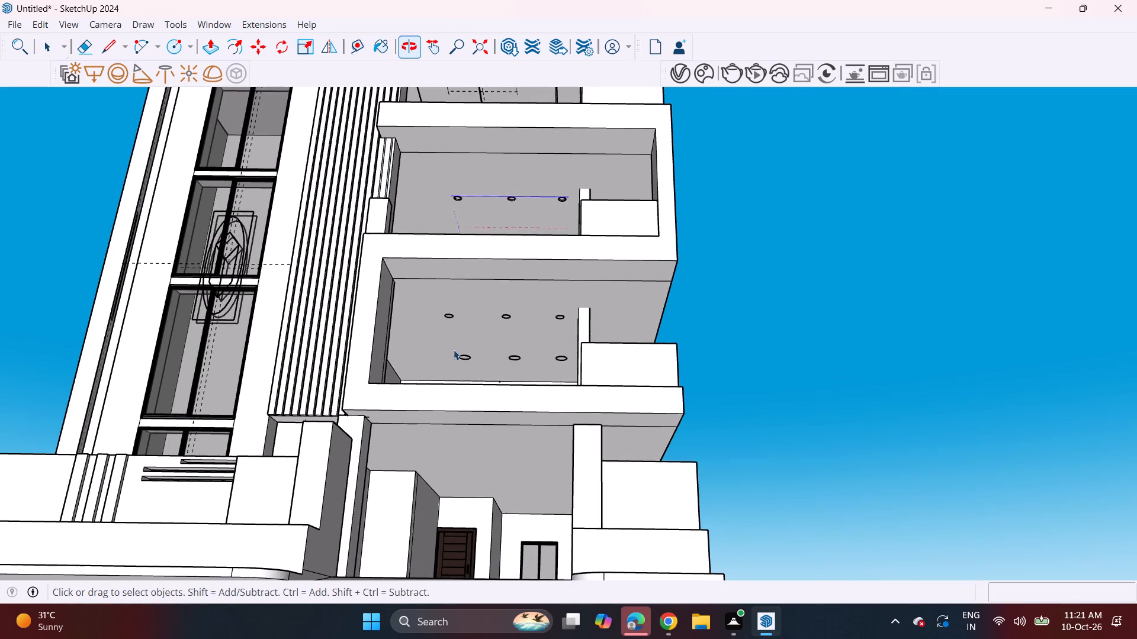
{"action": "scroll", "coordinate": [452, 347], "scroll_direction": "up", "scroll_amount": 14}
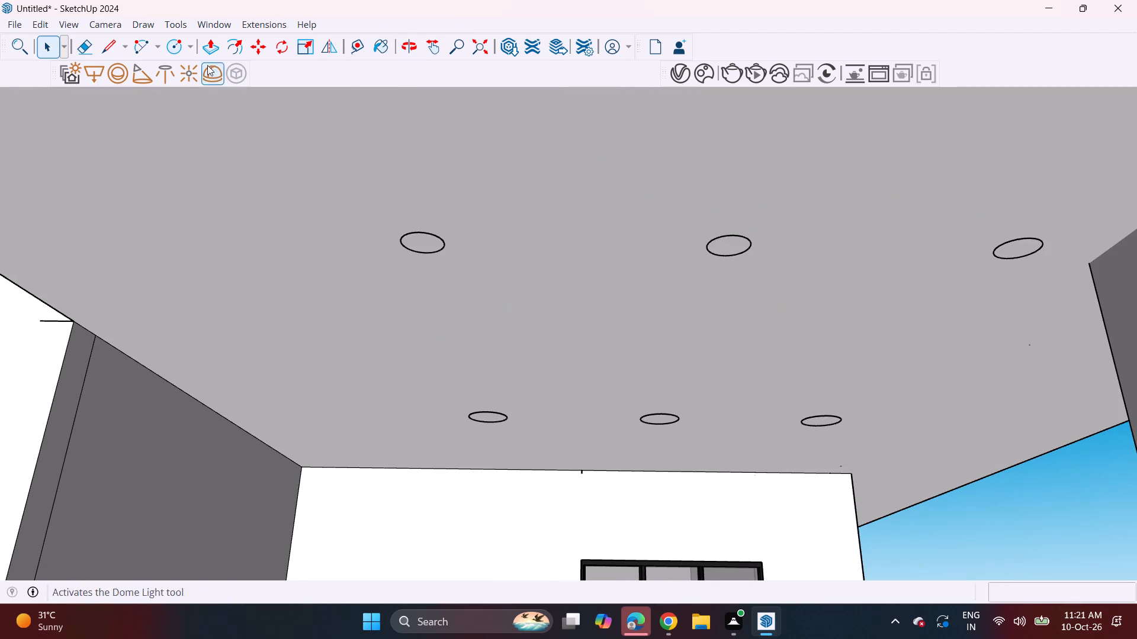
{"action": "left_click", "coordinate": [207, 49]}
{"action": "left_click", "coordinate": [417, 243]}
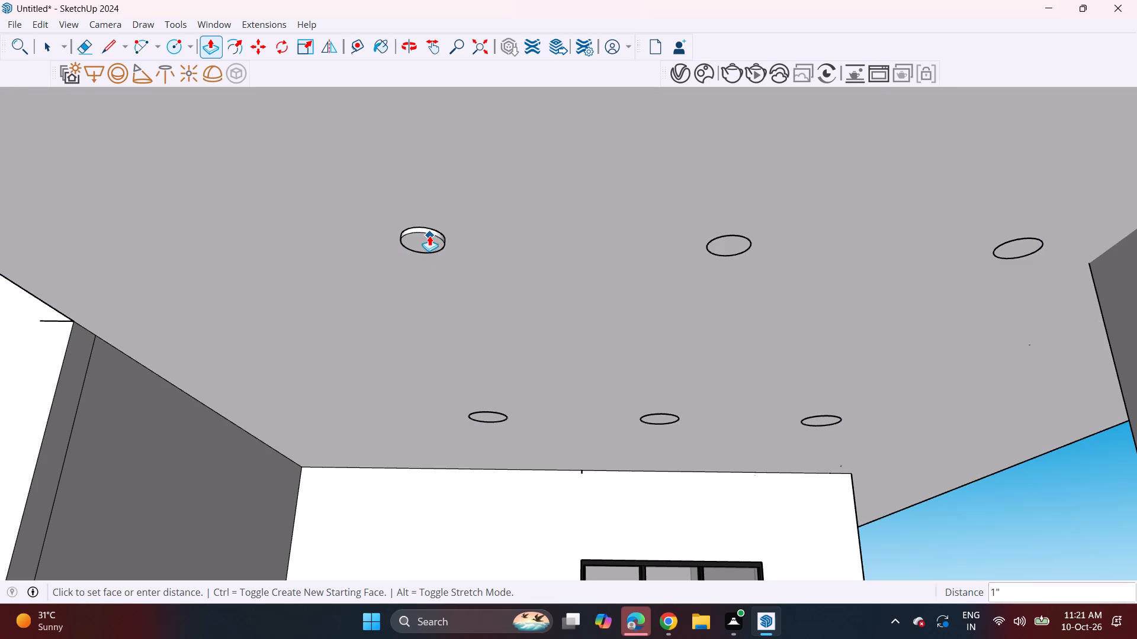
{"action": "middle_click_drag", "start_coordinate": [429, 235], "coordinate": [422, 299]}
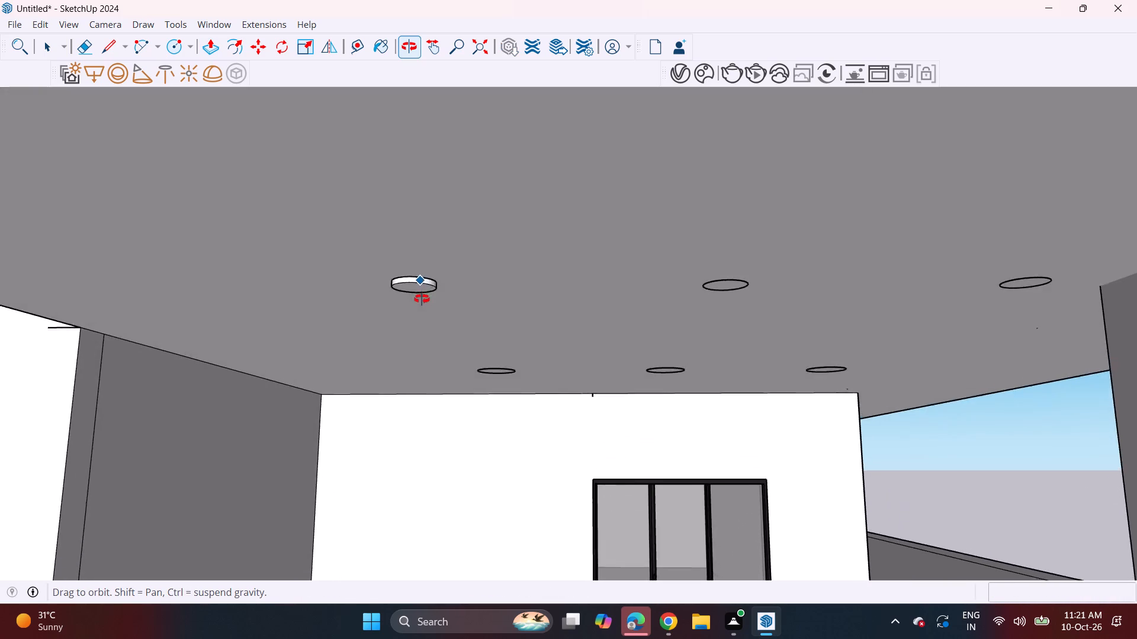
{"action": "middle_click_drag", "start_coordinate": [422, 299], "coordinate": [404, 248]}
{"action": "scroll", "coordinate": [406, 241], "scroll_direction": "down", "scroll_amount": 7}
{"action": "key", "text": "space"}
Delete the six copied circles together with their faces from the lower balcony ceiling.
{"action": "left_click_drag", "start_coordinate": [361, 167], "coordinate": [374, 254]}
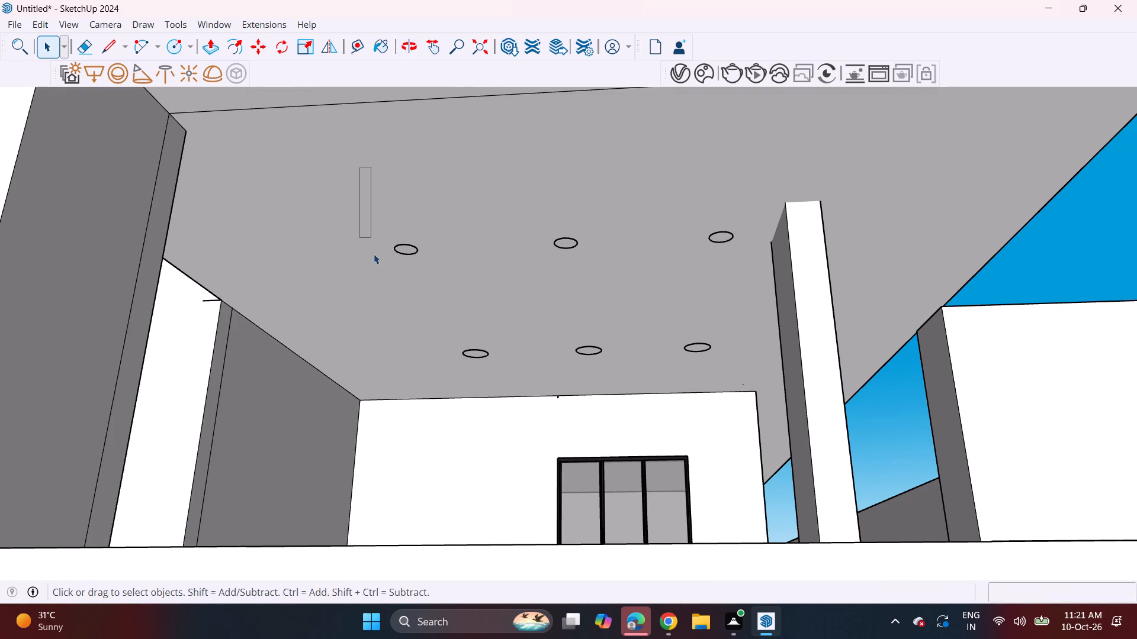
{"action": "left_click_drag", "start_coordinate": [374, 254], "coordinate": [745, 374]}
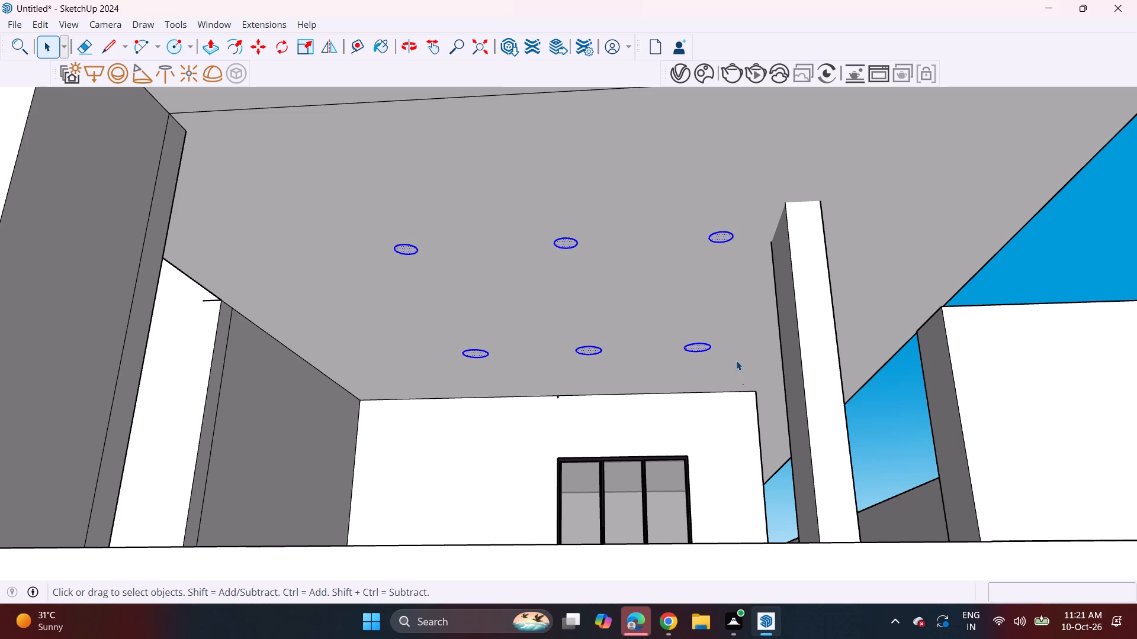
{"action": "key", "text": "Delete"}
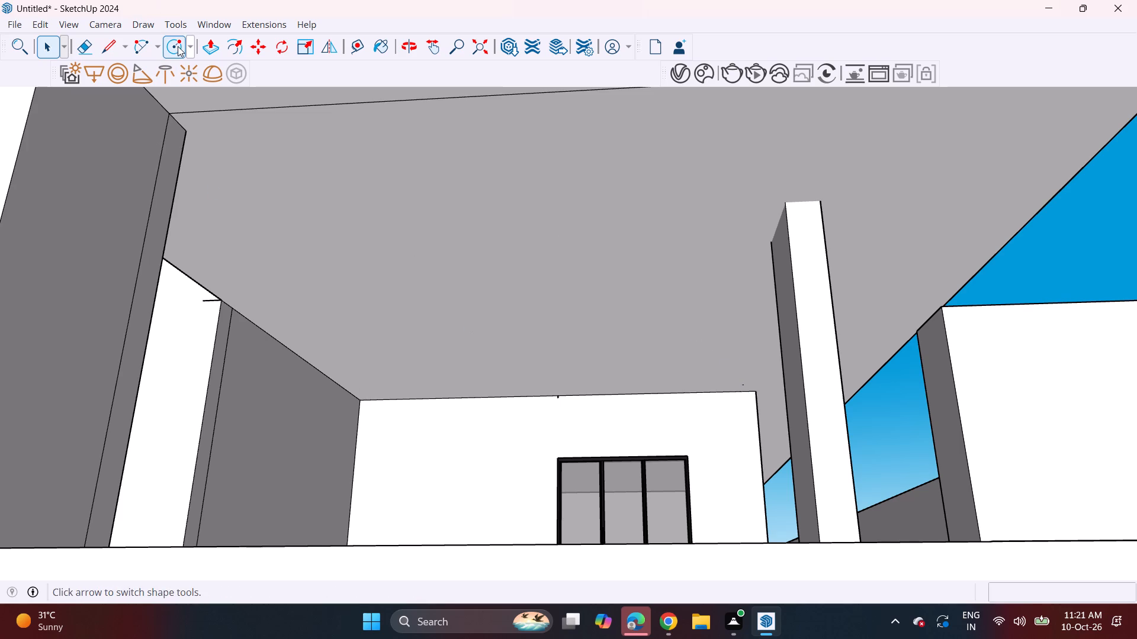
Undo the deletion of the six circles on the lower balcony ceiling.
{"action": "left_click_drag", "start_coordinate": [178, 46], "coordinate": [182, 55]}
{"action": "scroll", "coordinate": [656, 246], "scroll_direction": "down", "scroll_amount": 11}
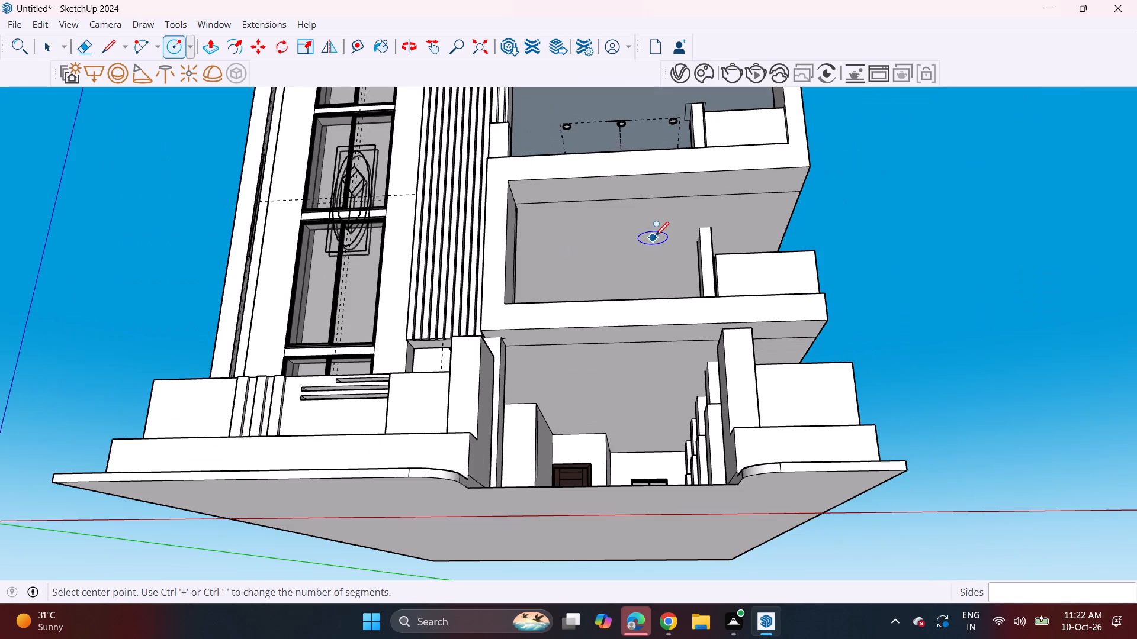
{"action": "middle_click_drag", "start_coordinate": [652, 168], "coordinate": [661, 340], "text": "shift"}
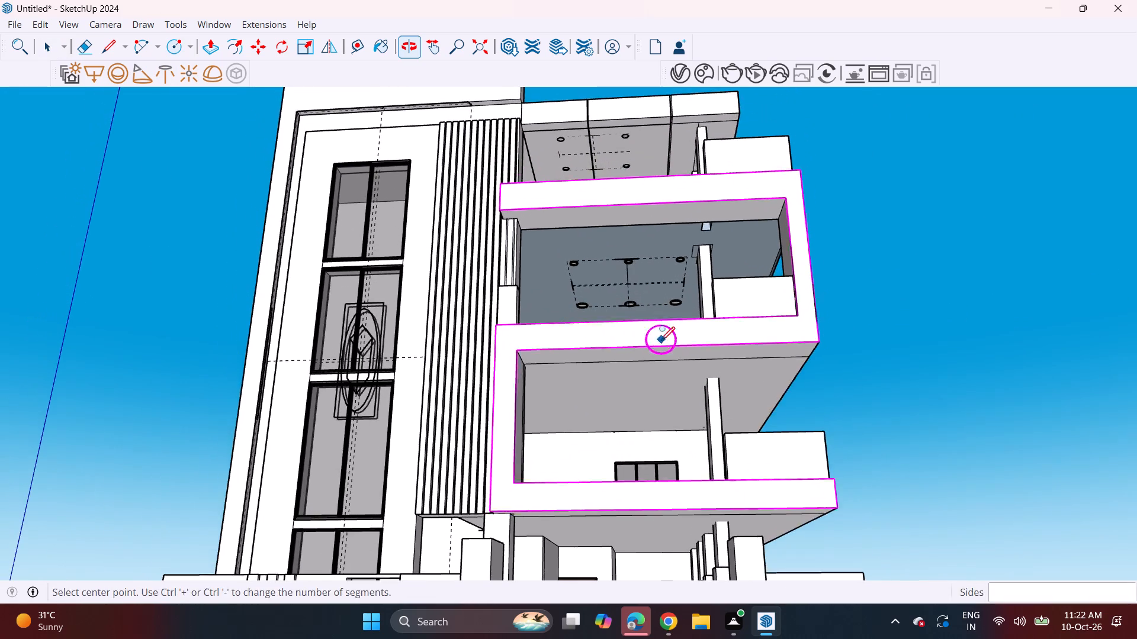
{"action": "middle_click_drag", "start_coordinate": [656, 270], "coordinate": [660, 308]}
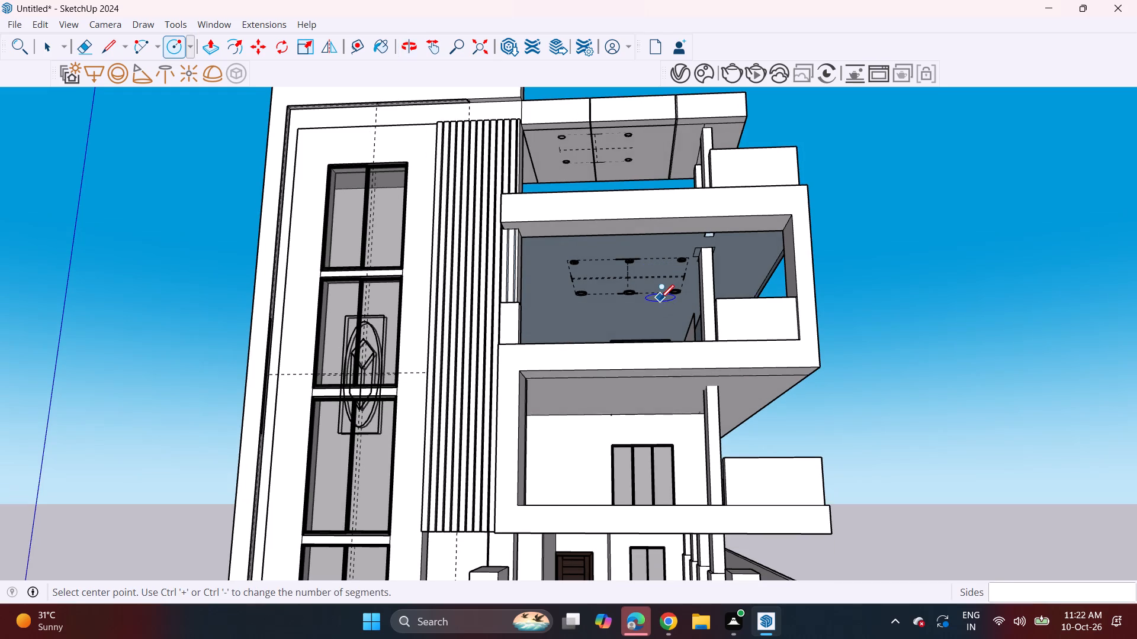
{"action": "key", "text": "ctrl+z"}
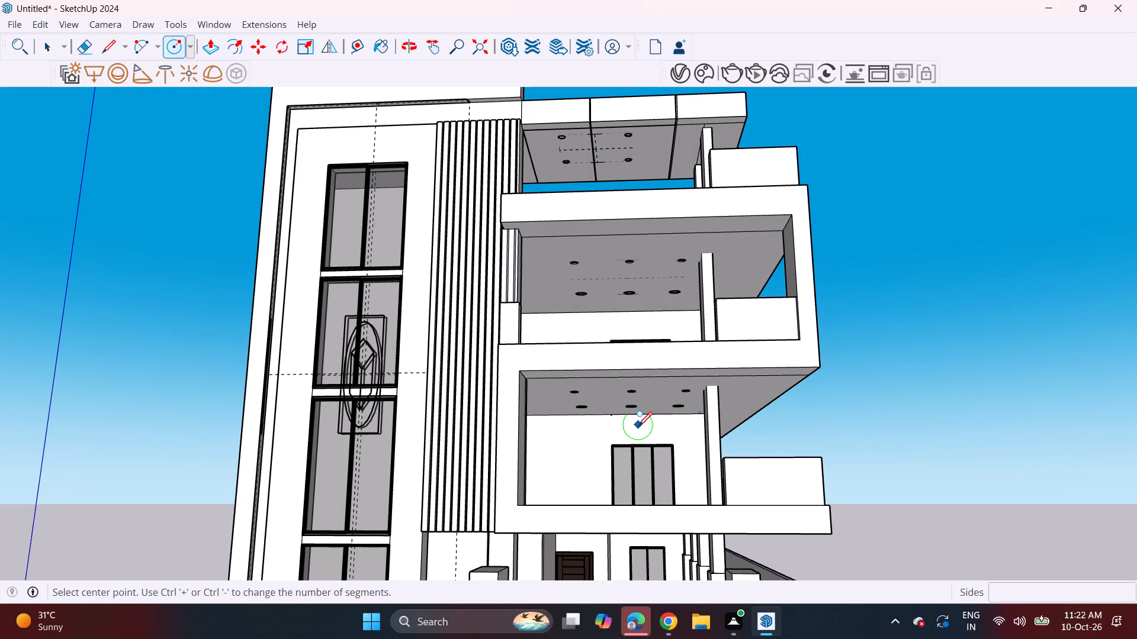
Delete the front and rear copied circles nearest the vertical louvers from the lower balcony ceiling.
{"action": "scroll", "coordinate": [638, 424], "scroll_direction": "up", "scroll_amount": 8}
{"action": "scroll", "coordinate": [593, 338], "scroll_direction": "down", "scroll_amount": 3}
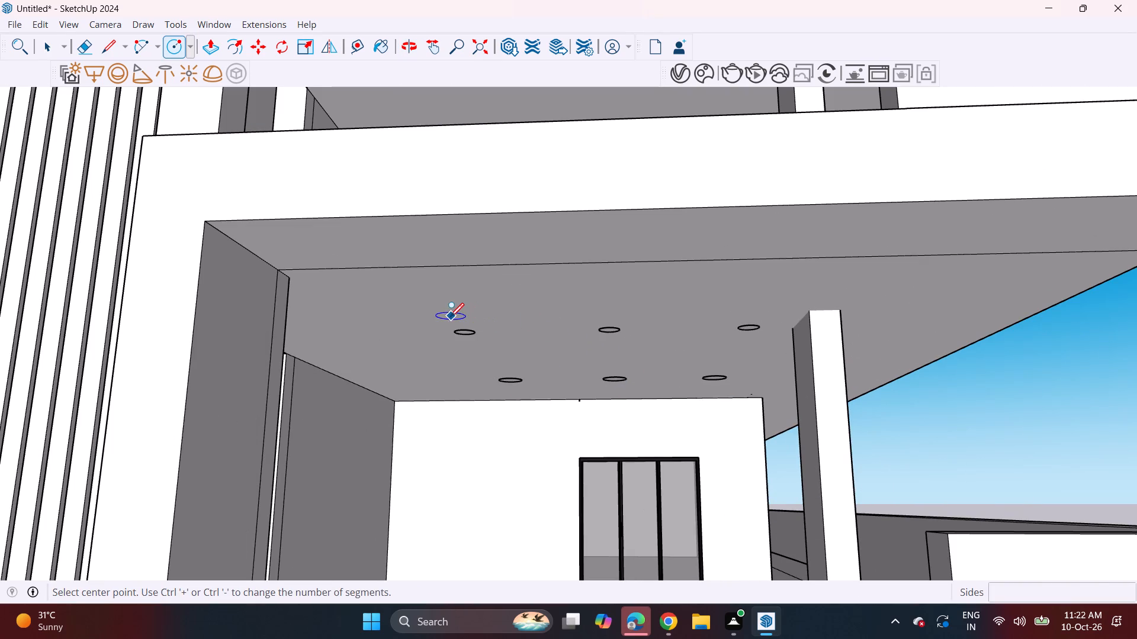
{"action": "key", "text": "space"}
{"action": "left_click_drag", "start_coordinate": [449, 307], "coordinate": [484, 337]}
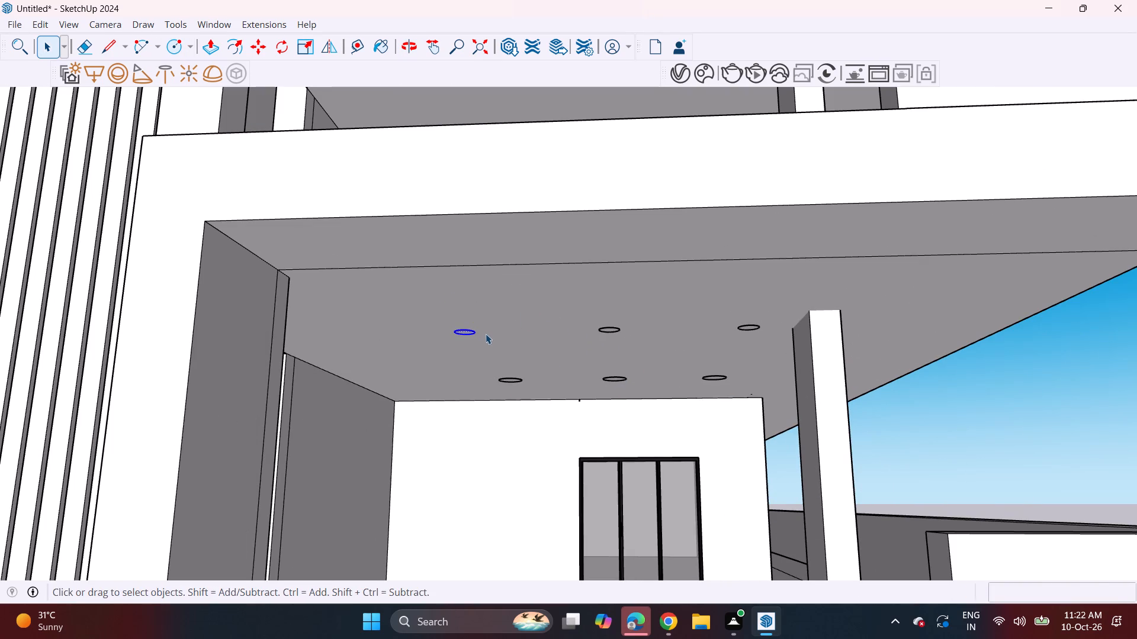
{"action": "key", "text": "Delete"}
{"action": "scroll", "coordinate": [492, 337], "scroll_direction": "down", "scroll_amount": 4}
{"action": "left_click_drag", "start_coordinate": [486, 344], "coordinate": [523, 391]}
{"action": "left_click", "coordinate": [523, 379]}
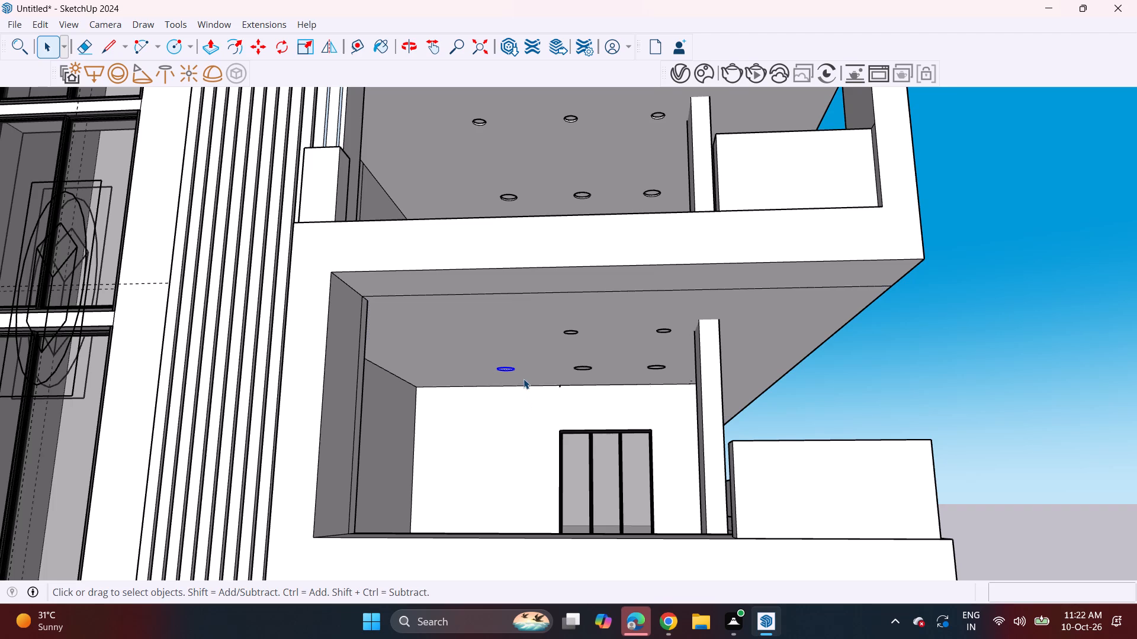
{"action": "left_click_drag", "start_coordinate": [483, 351], "coordinate": [516, 375]}
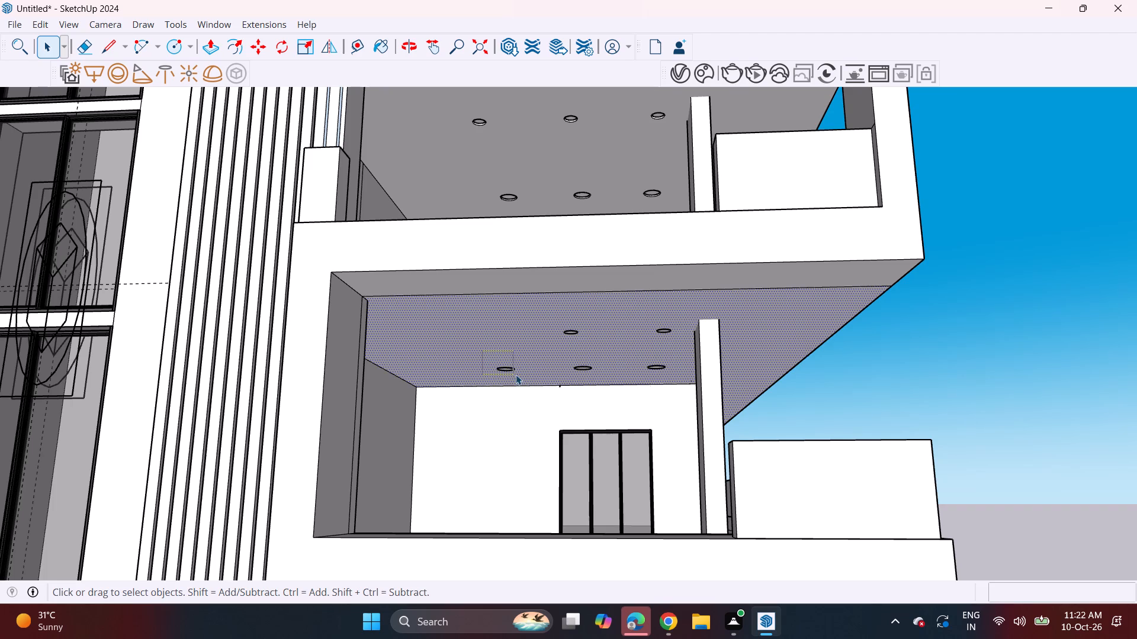
{"action": "left_click_drag", "start_coordinate": [516, 375], "coordinate": [526, 376]}
{"action": "key", "text": "Delete"}
Delete the remaining four copied circles, the middle pair and the pair beside the column, from the lower balcony ceiling.
{"action": "left_click_drag", "start_coordinate": [524, 327], "coordinate": [590, 344]}
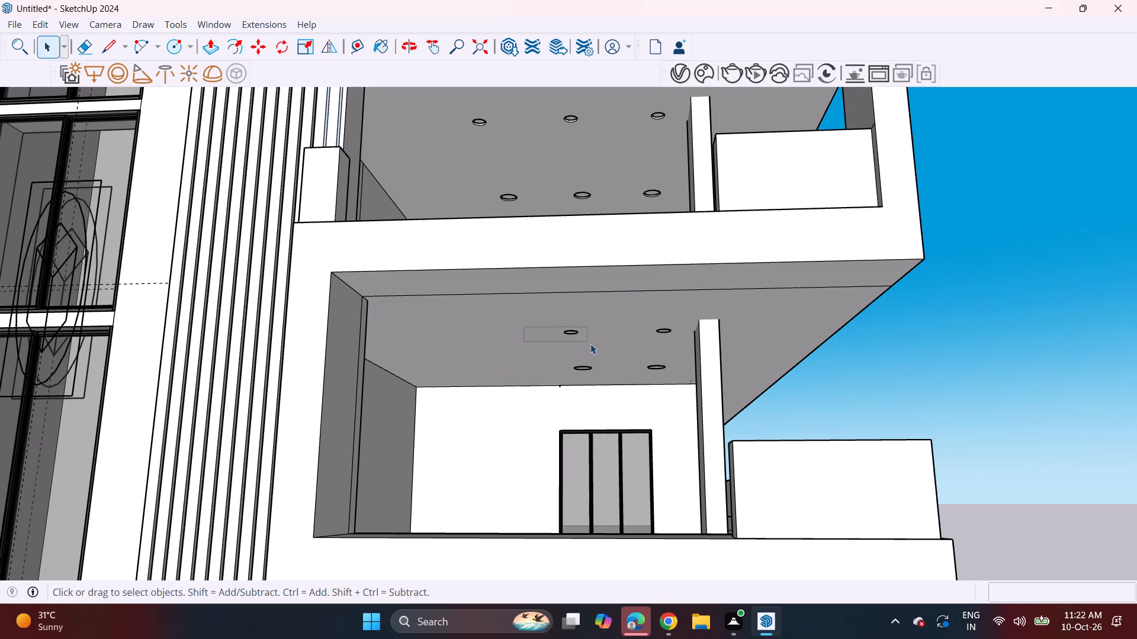
{"action": "left_click_drag", "start_coordinate": [590, 344], "coordinate": [607, 370]}
{"action": "left_click_drag", "start_coordinate": [607, 370], "coordinate": [614, 376]}
{"action": "key", "text": "Delete"}
{"action": "left_click_drag", "start_coordinate": [558, 321], "coordinate": [568, 330]}
{"action": "left_click_drag", "start_coordinate": [568, 330], "coordinate": [606, 375]}
{"action": "key", "text": "Delete"}
{"action": "left_click_drag", "start_coordinate": [618, 309], "coordinate": [683, 355]}
{"action": "left_click_drag", "start_coordinate": [683, 355], "coordinate": [685, 375]}
{"action": "key", "text": "Delete"}
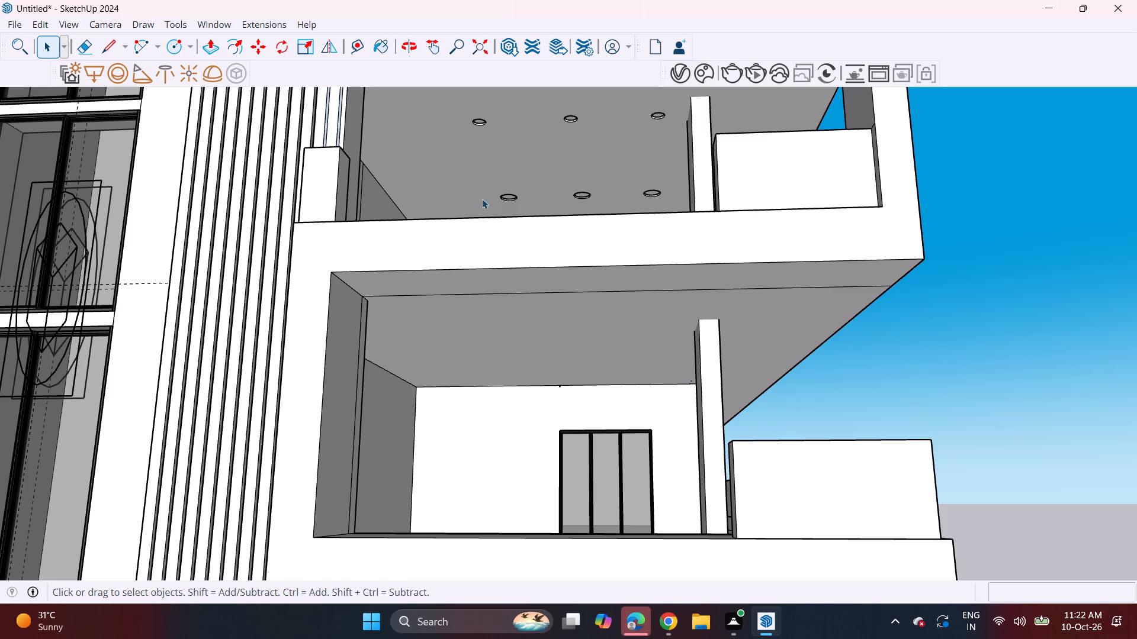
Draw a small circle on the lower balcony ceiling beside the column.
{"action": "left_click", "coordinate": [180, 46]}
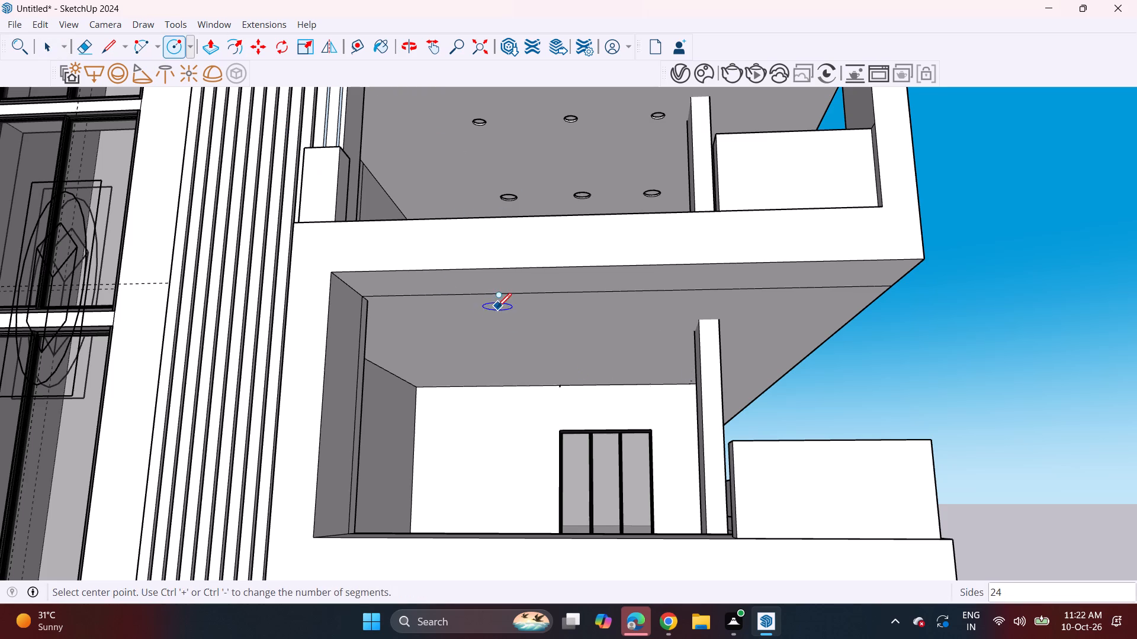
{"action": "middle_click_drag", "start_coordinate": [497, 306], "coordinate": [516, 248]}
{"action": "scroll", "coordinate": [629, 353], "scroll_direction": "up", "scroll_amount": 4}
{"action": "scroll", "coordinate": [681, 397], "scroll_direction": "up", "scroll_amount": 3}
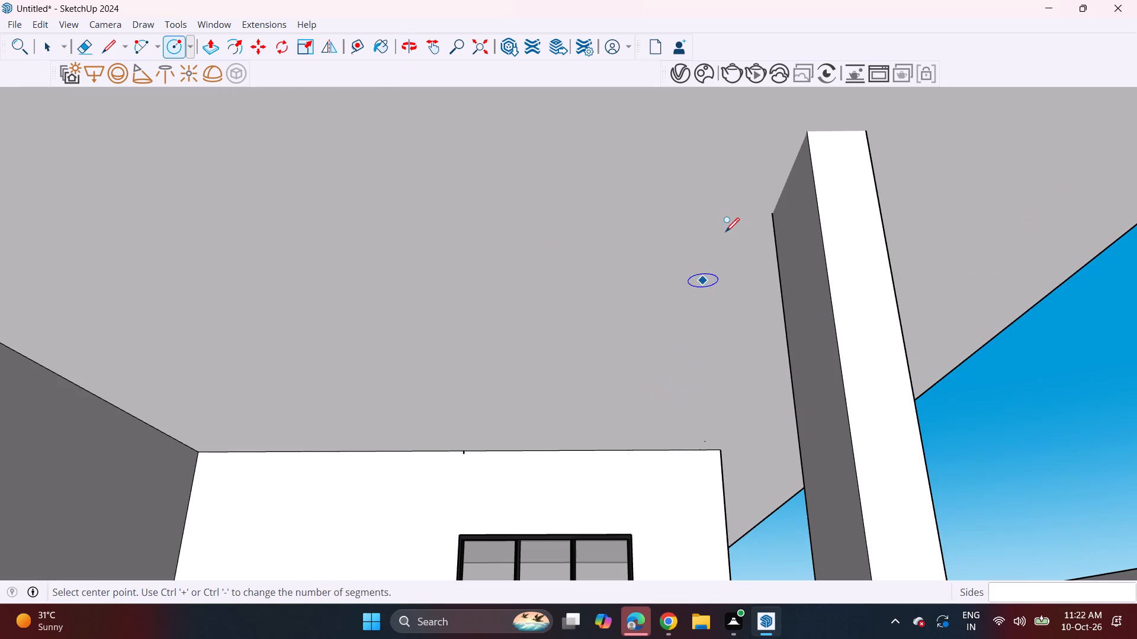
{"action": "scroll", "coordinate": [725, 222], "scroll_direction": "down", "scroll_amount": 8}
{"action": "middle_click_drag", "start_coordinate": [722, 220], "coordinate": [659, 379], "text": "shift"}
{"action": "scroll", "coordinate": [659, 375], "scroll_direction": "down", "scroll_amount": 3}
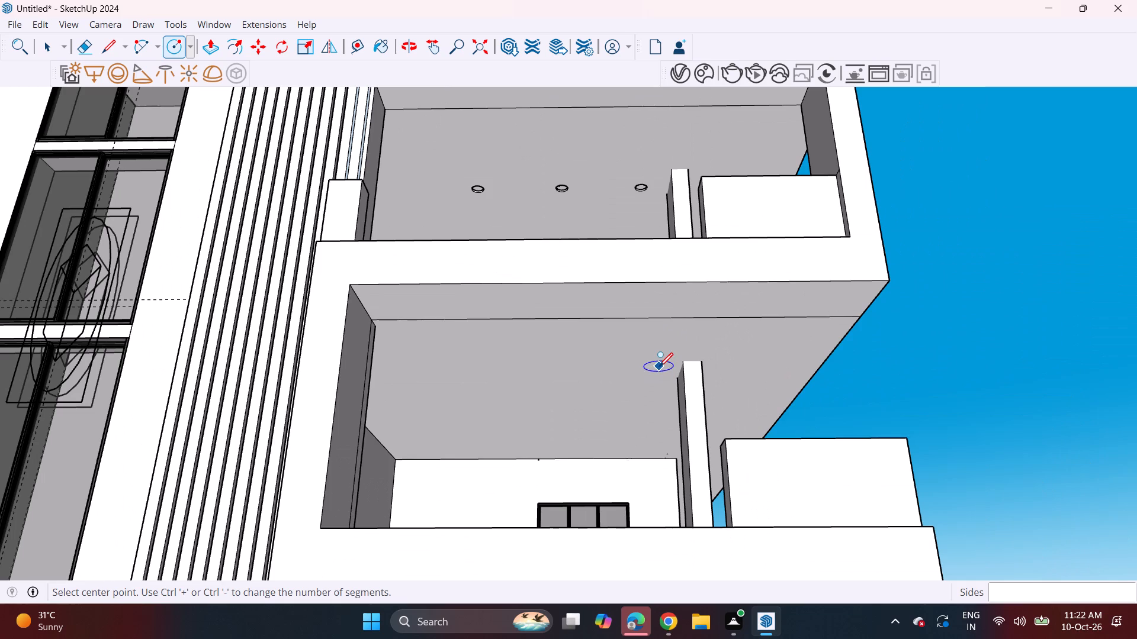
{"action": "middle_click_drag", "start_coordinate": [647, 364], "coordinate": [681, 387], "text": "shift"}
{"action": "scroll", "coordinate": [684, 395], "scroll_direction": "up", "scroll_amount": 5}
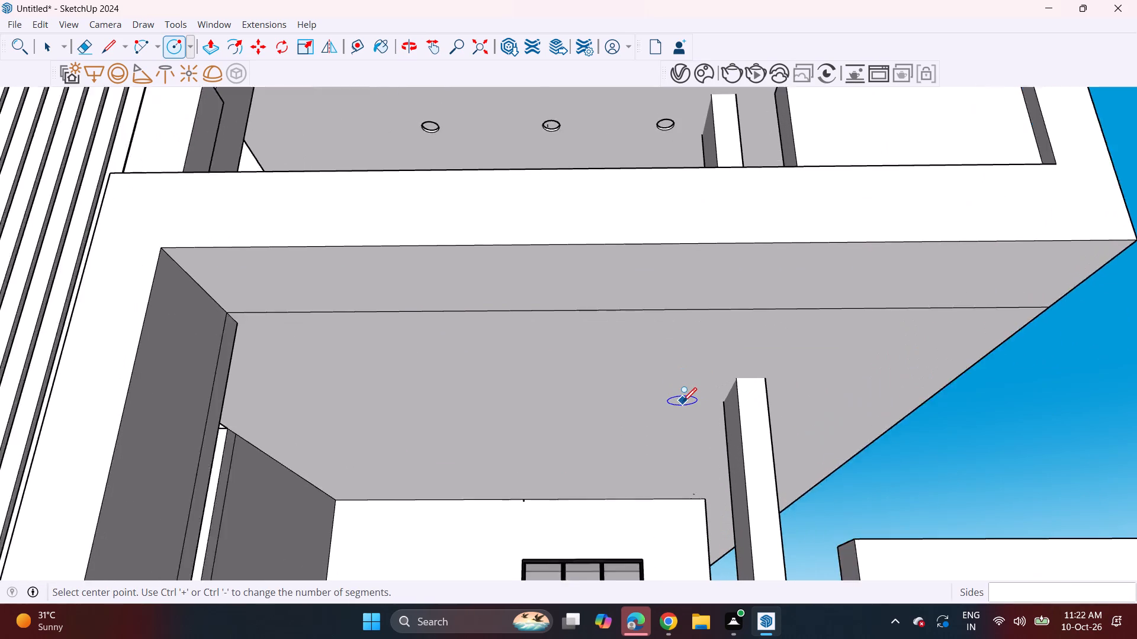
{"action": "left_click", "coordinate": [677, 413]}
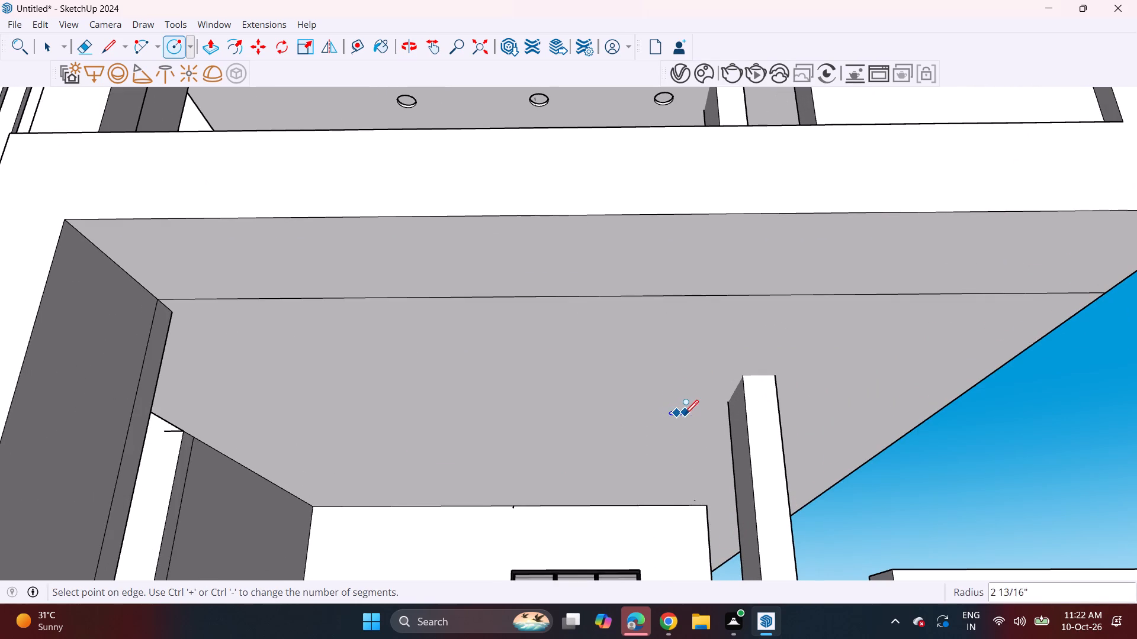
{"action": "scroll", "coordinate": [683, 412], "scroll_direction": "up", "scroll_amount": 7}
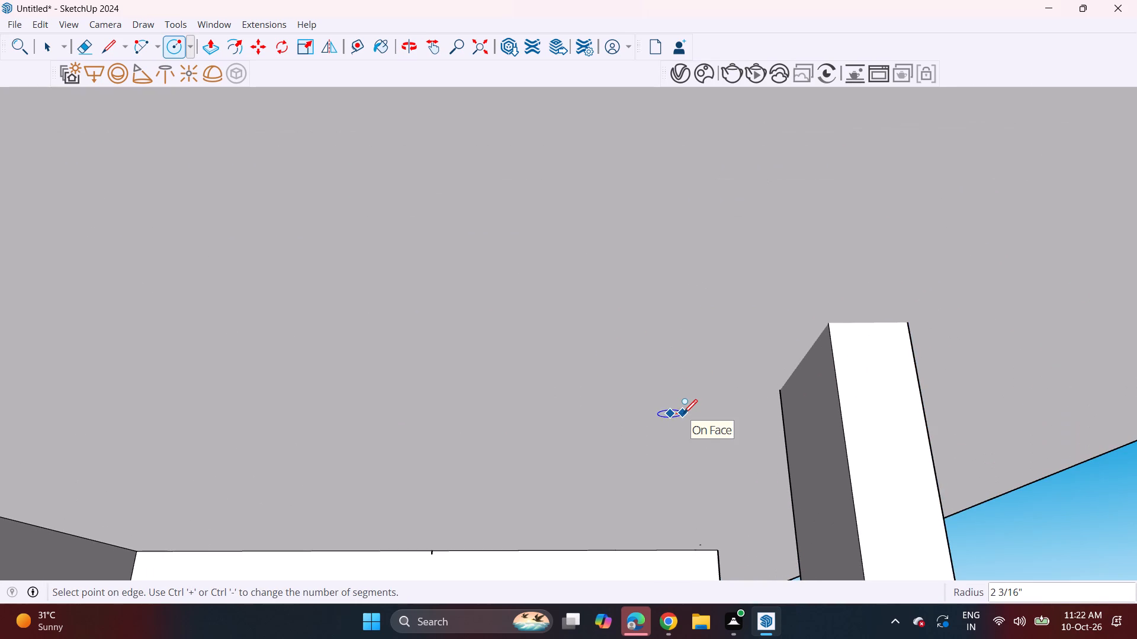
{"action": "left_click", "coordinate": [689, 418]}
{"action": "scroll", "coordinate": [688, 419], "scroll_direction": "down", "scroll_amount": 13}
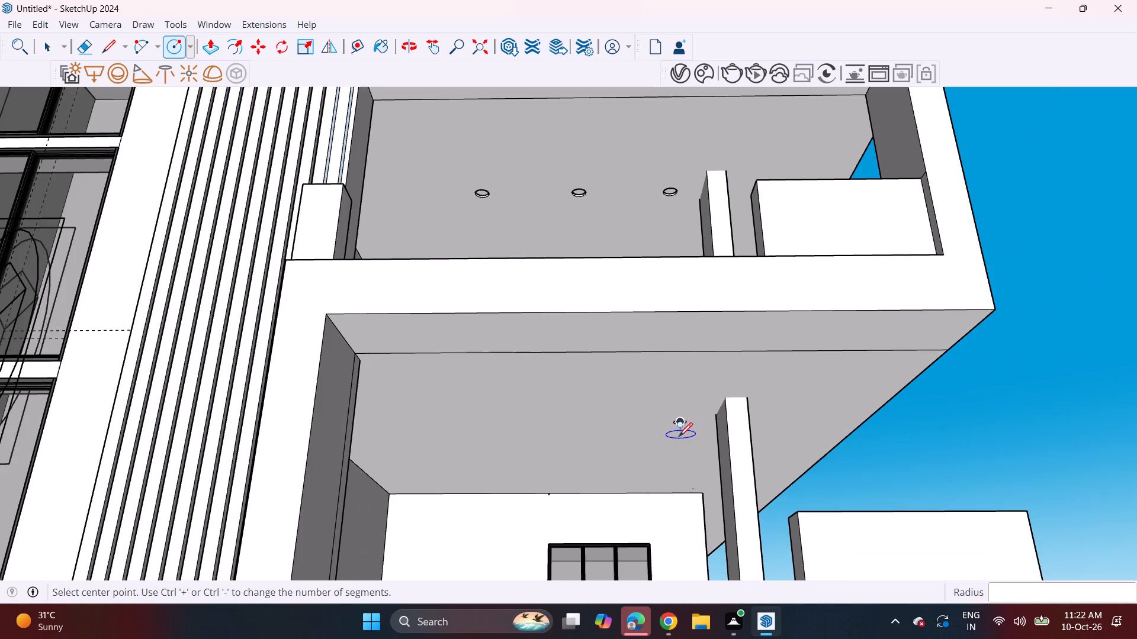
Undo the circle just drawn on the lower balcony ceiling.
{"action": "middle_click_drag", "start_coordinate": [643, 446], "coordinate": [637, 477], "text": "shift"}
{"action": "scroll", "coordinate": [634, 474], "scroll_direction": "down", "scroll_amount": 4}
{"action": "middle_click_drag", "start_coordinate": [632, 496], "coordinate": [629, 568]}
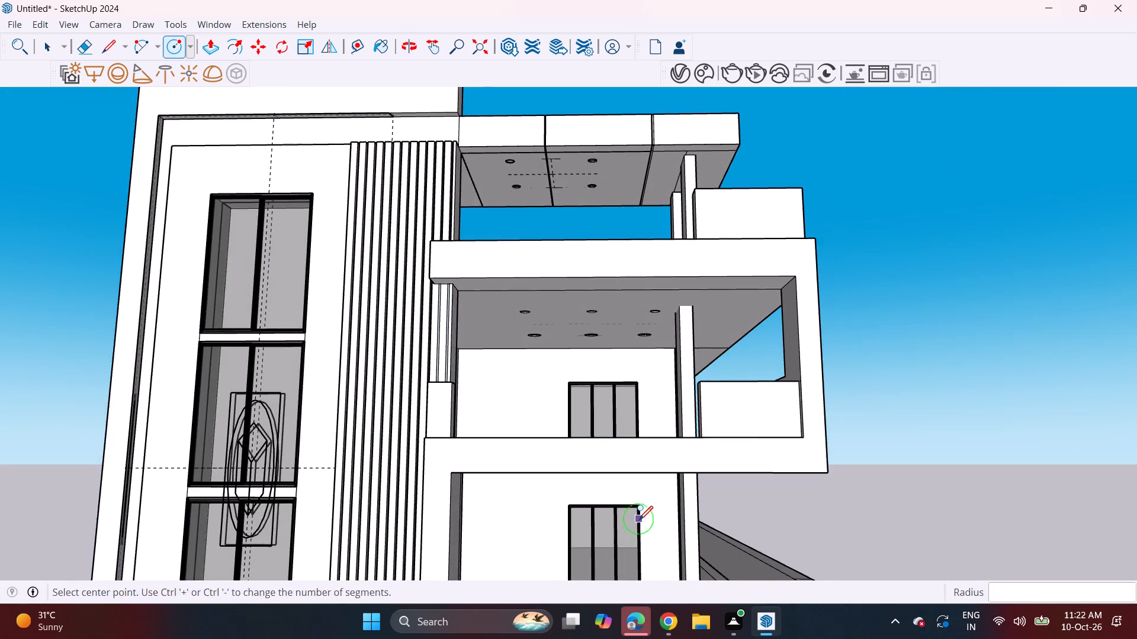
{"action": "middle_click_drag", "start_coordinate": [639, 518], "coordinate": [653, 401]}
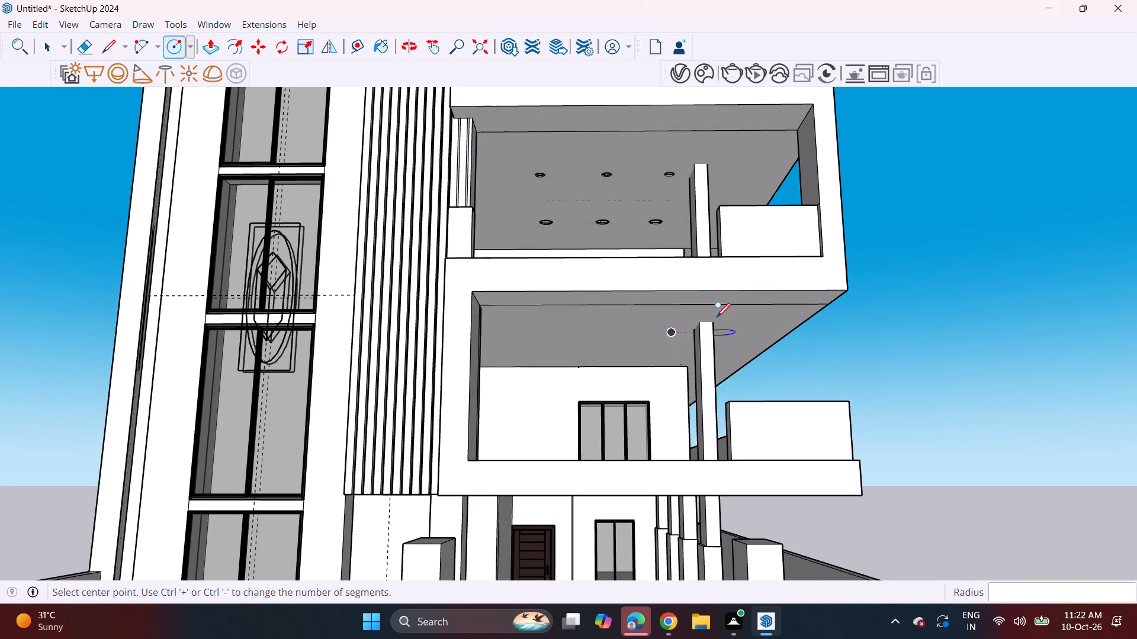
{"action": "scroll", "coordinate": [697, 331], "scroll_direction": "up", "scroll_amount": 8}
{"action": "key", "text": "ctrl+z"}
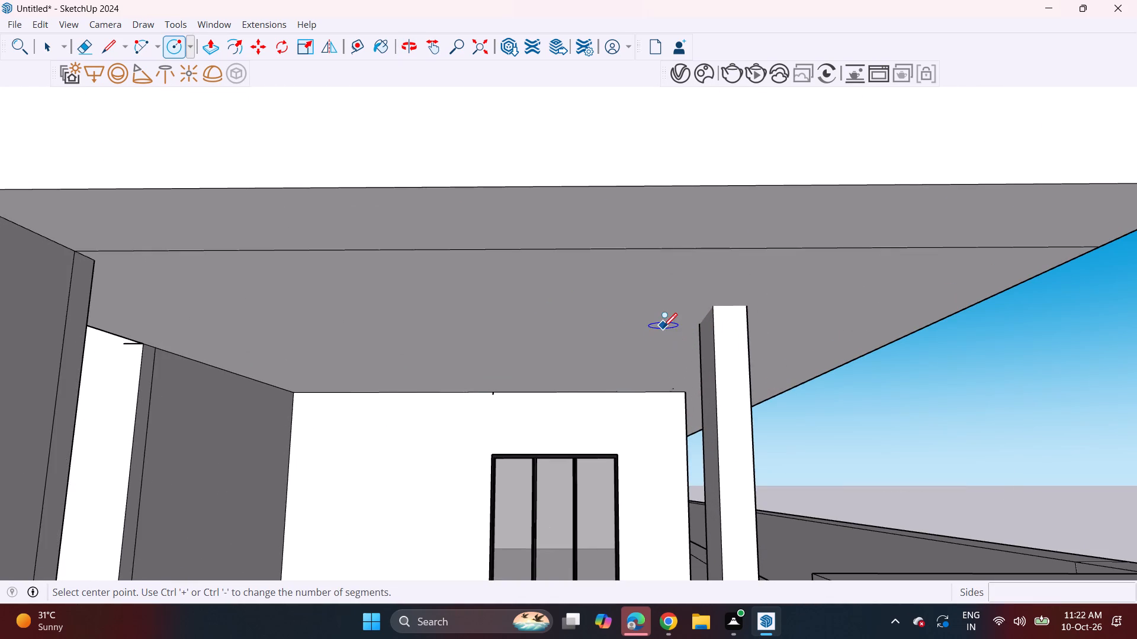
Draw a small light circle on the lower balcony ceiling, between the column and the vertical louvers, close to the column.
{"action": "scroll", "coordinate": [663, 325], "scroll_direction": "down", "scroll_amount": 7}
{"action": "scroll", "coordinate": [661, 331], "scroll_direction": "up", "scroll_amount": 8}
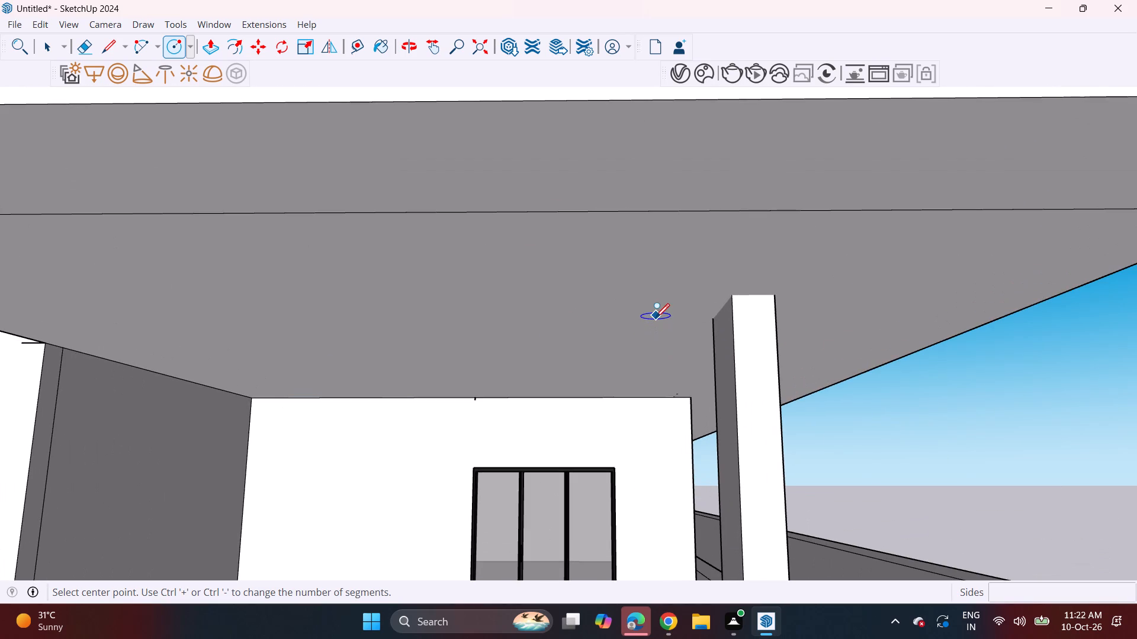
{"action": "left_click", "coordinate": [651, 318]}
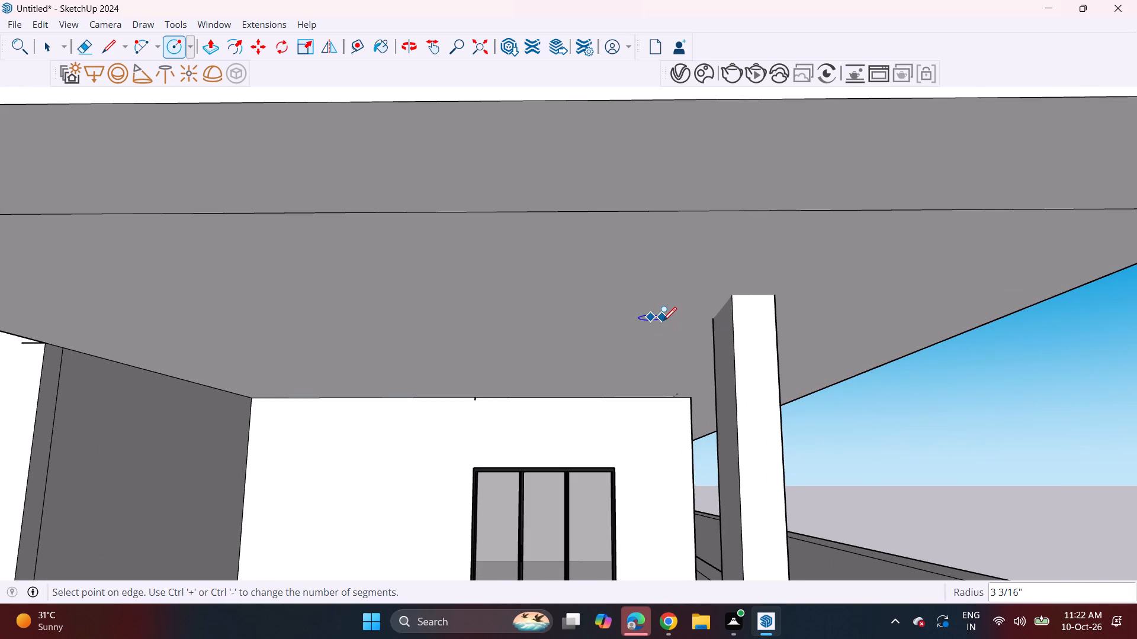
{"action": "left_click", "coordinate": [664, 322]}
{"action": "scroll", "coordinate": [649, 332], "scroll_direction": "down", "scroll_amount": 6}
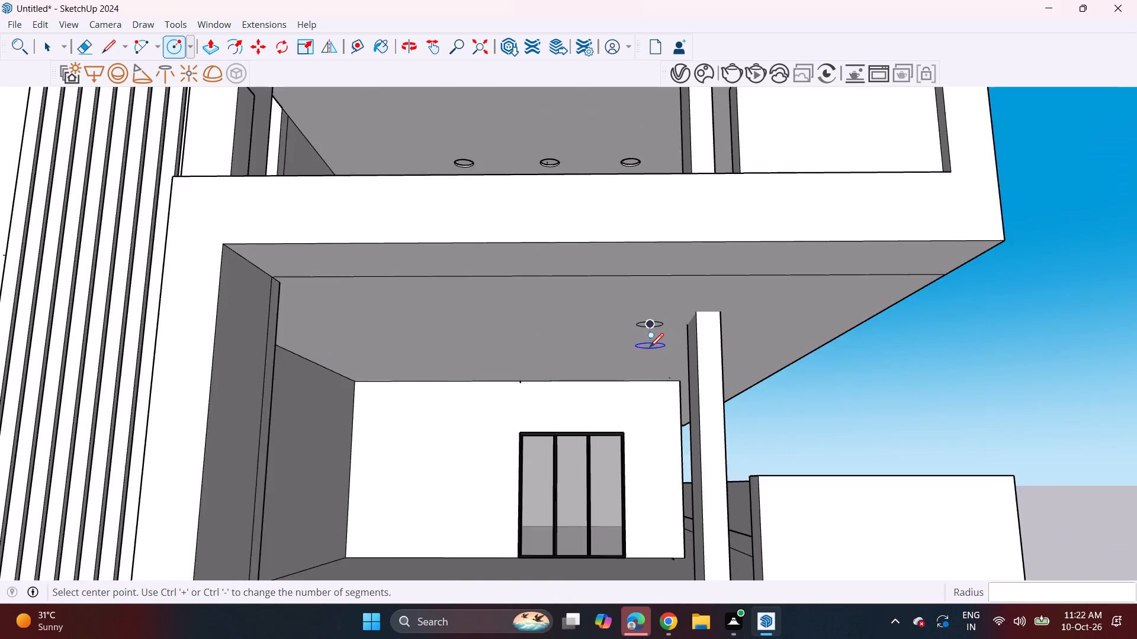
{"action": "scroll", "coordinate": [650, 346], "scroll_direction": "down", "scroll_amount": 4}
Copy the circle with its face across the lower balcony ceiling toward the rear wall to make a front and rear pair.
{"action": "key", "text": "space"}
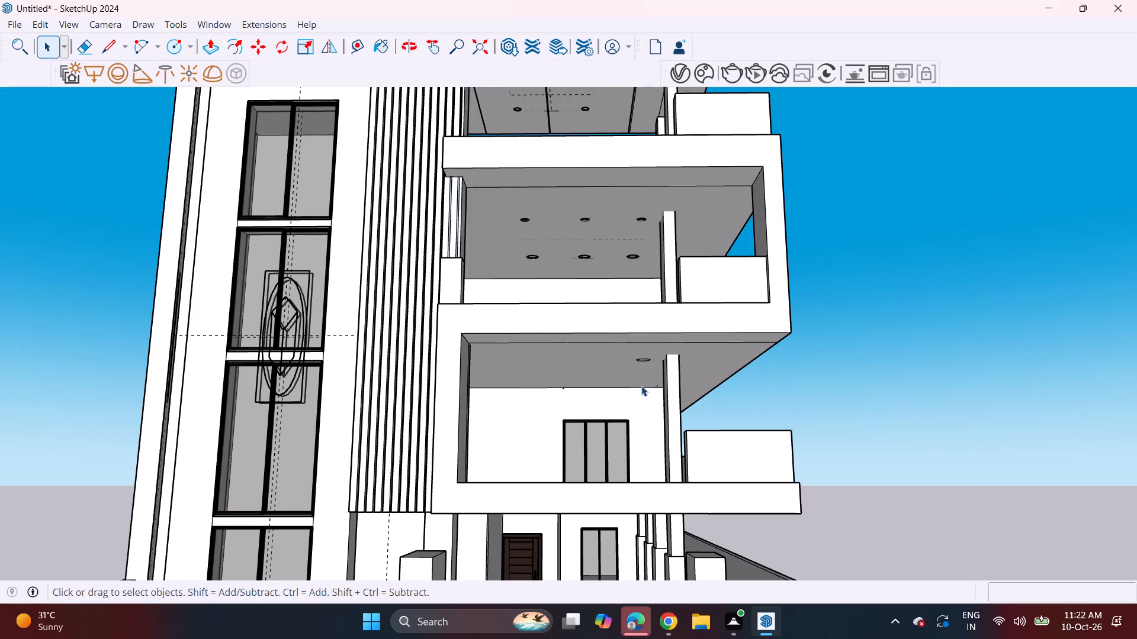
{"action": "scroll", "coordinate": [641, 383], "scroll_direction": "up", "scroll_amount": 12}
{"action": "double_click", "coordinate": [644, 316]}
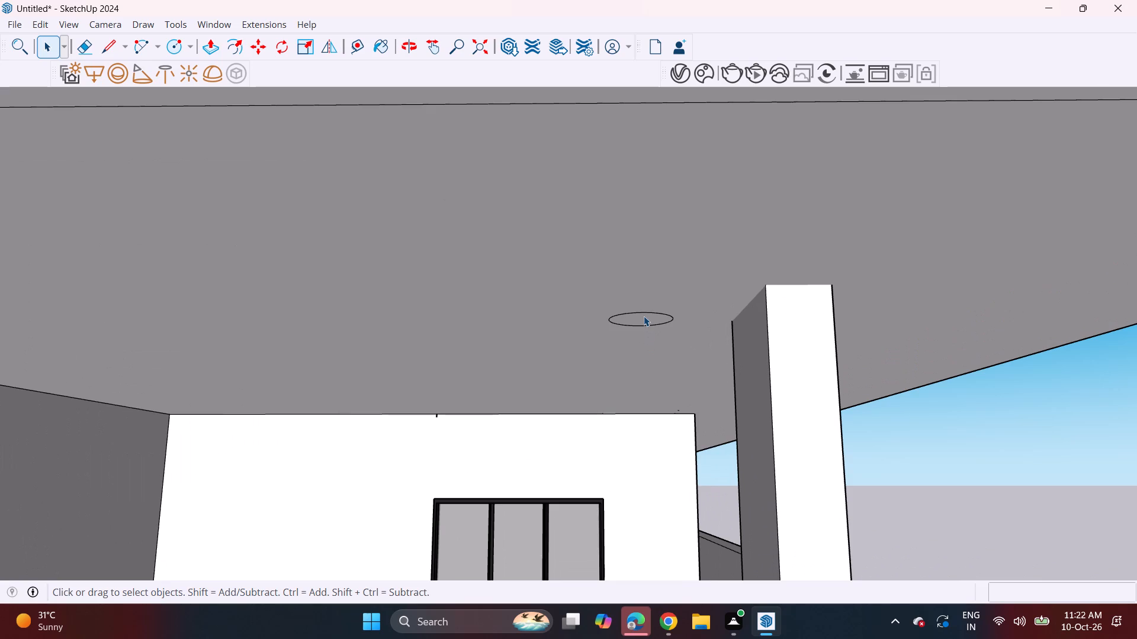
{"action": "key", "text": "m"}
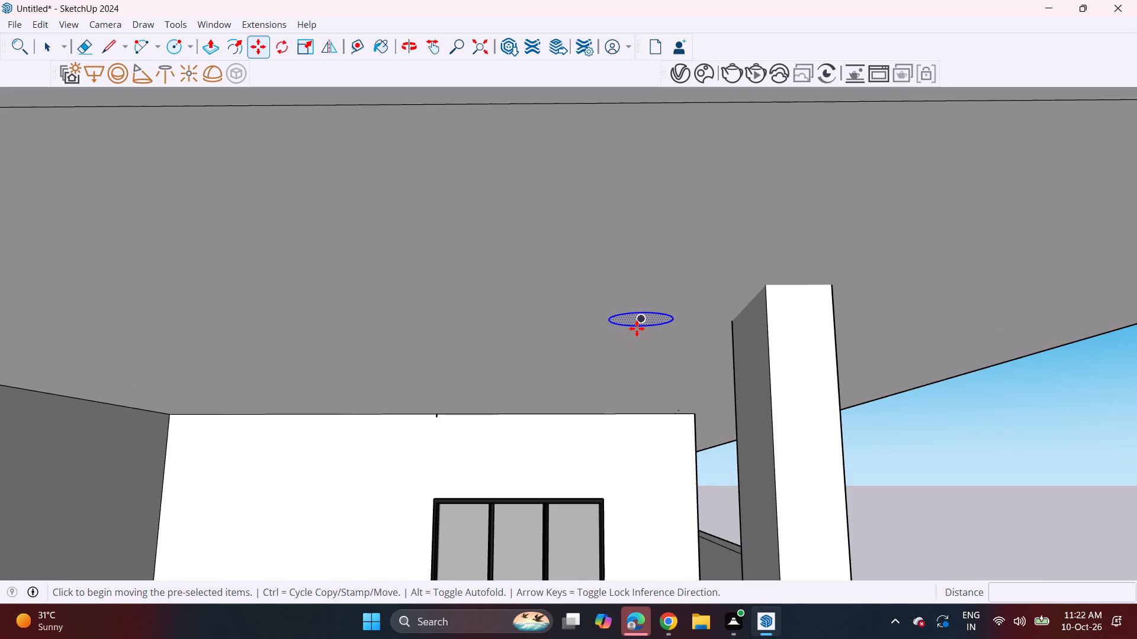
{"action": "left_click", "coordinate": [634, 327]}
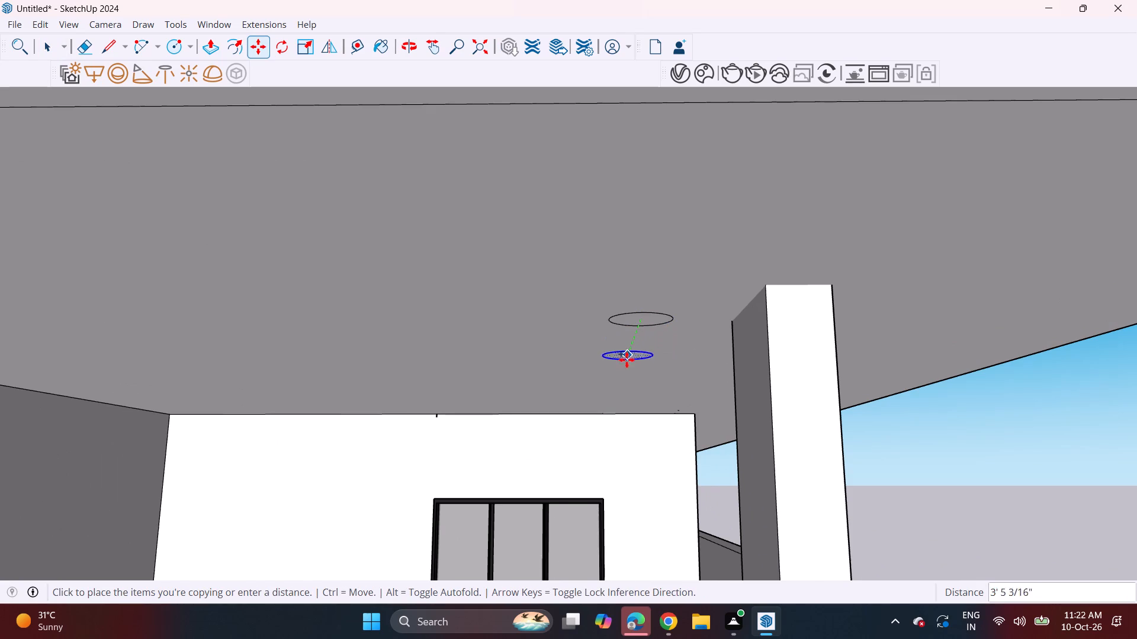
{"action": "left_click", "coordinate": [625, 379]}
{"action": "scroll", "coordinate": [650, 378], "scroll_direction": "down", "scroll_amount": 8}
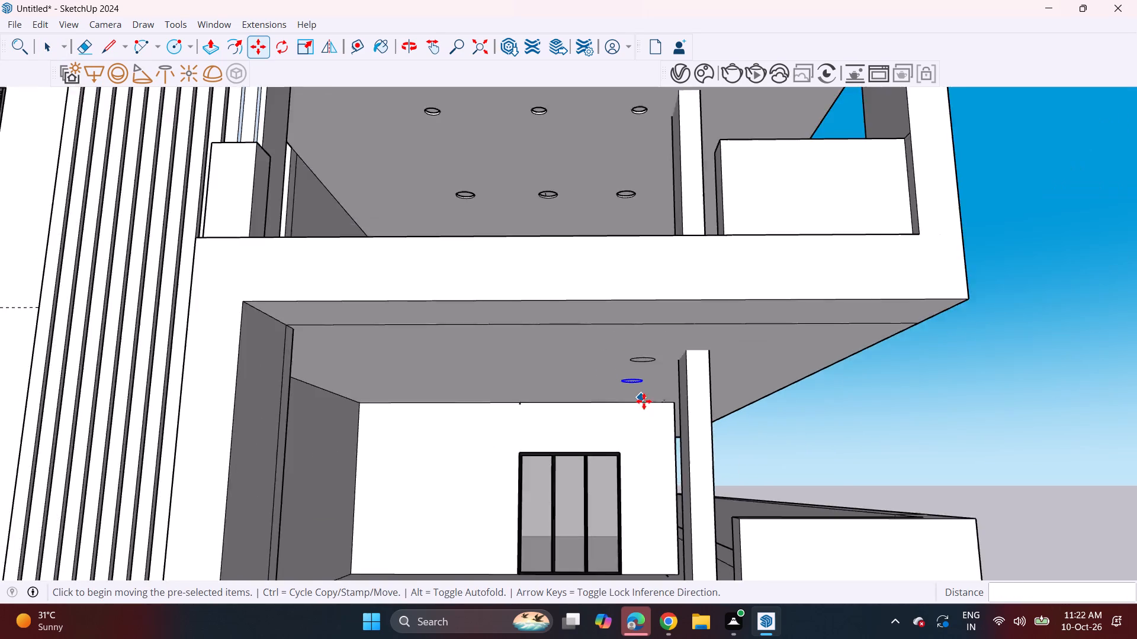
{"action": "scroll", "coordinate": [644, 401], "scroll_direction": "down", "scroll_amount": 4}
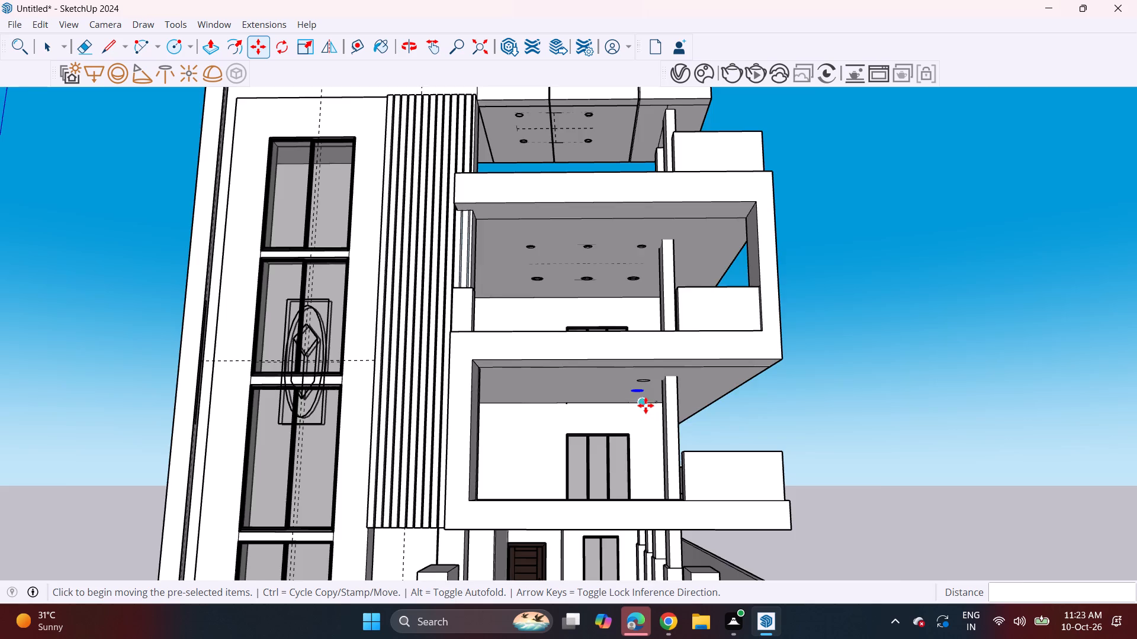
Copy the circle pair along the red axis toward the vertical louvers twice, about 3' 4 1/2" and about 3' 10 7/8", for three pairs.
{"action": "scroll", "coordinate": [645, 405], "scroll_direction": "up", "scroll_amount": 15}
{"action": "key", "text": "space"}
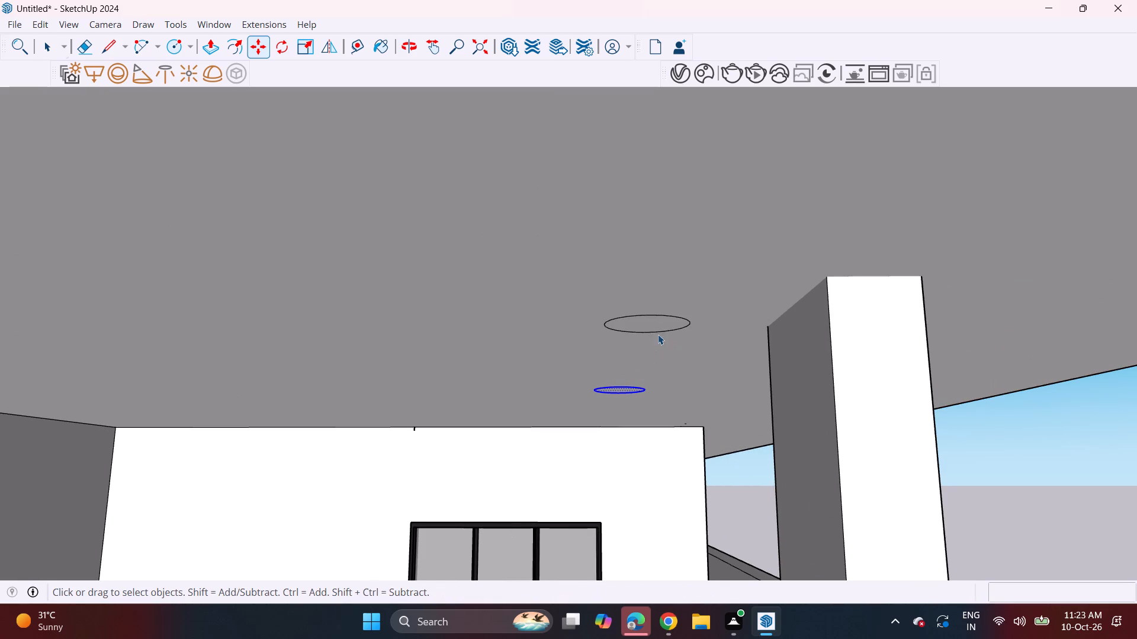
{"action": "double_click", "coordinate": [649, 324], "text": "ctrl"}
{"action": "scroll", "coordinate": [631, 357], "scroll_direction": "up", "scroll_amount": 2}
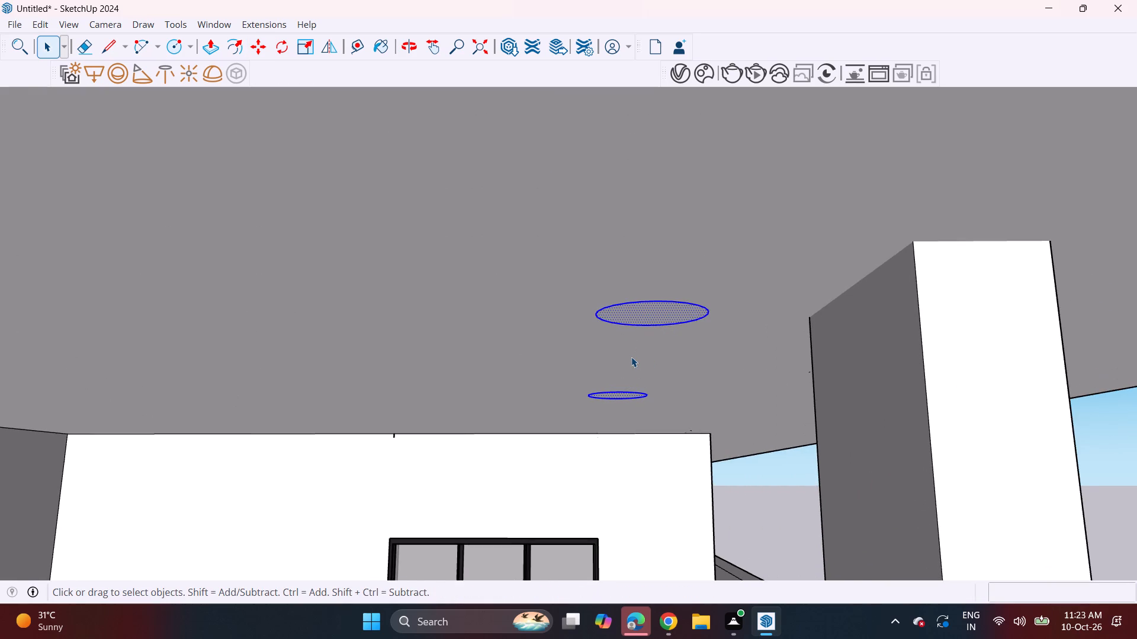
{"action": "scroll", "coordinate": [631, 357], "scroll_direction": "down", "scroll_amount": 2}
{"action": "key", "text": "m"}
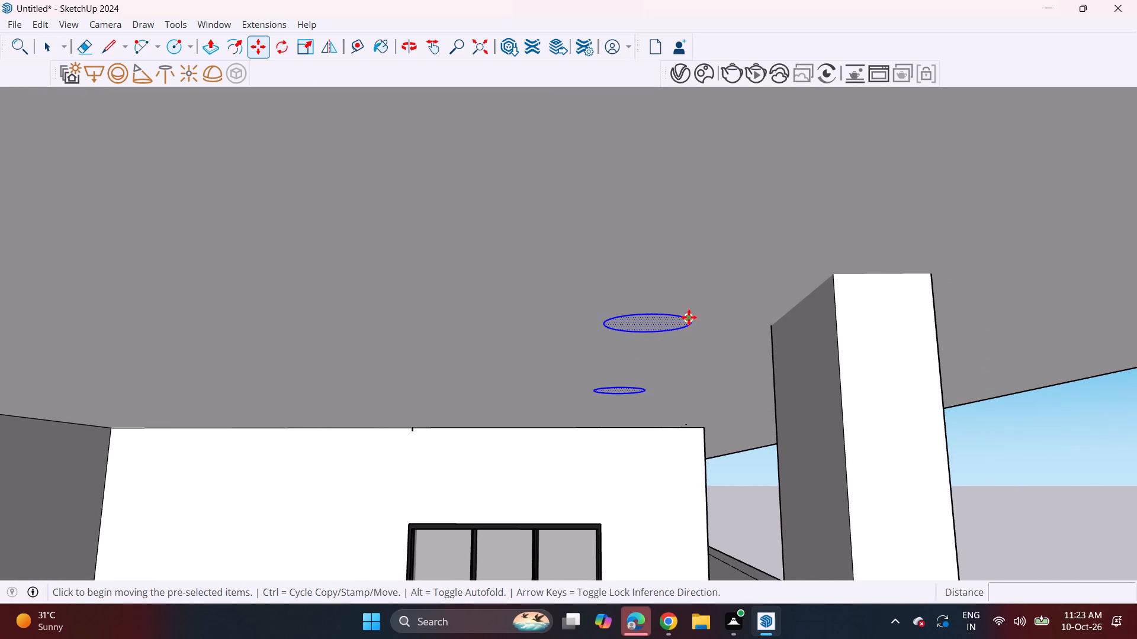
{"action": "left_click", "coordinate": [687, 313]}
{"action": "scroll", "coordinate": [456, 308], "scroll_direction": "down", "scroll_amount": 5}
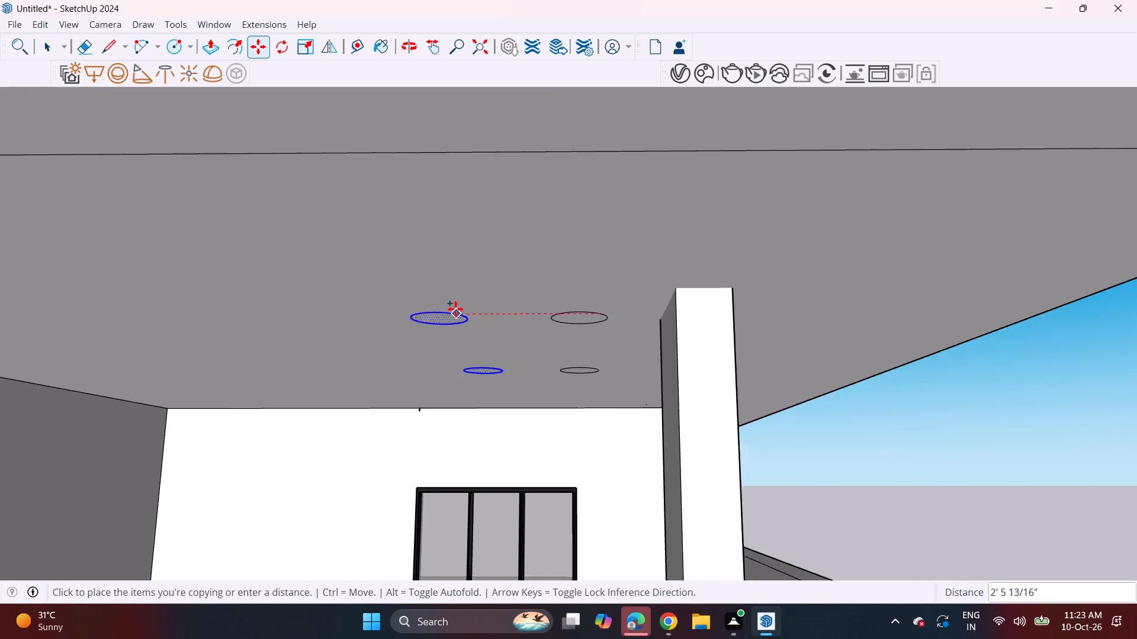
{"action": "scroll", "coordinate": [455, 309], "scroll_direction": "down", "scroll_amount": 7}
{"action": "middle_click_drag", "start_coordinate": [452, 311], "coordinate": [526, 350], "text": "shift"}
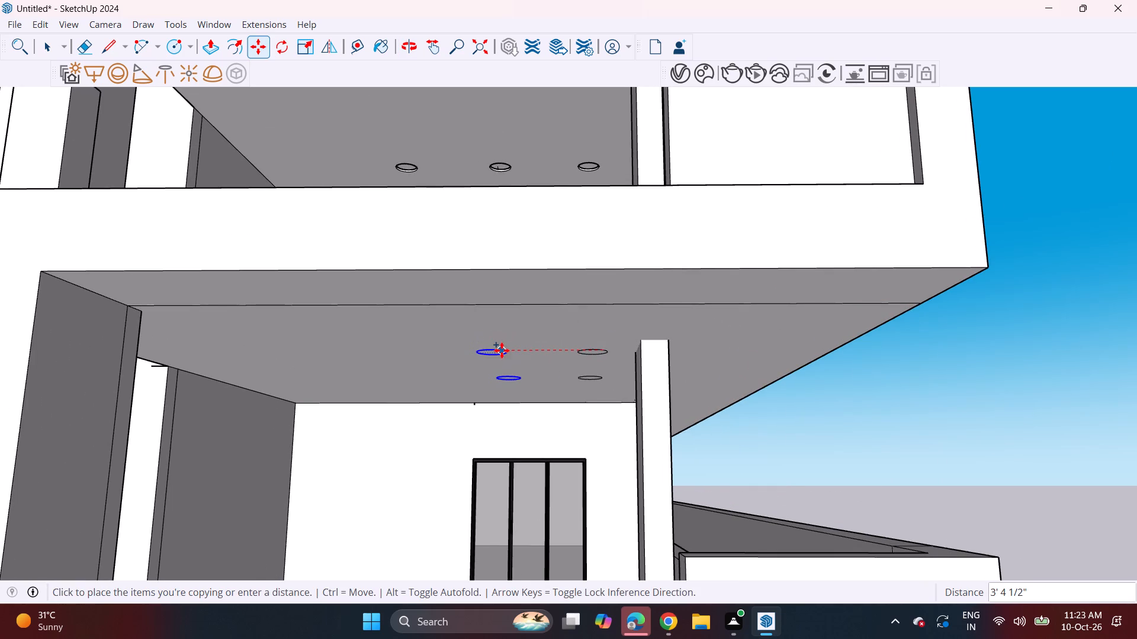
{"action": "left_click", "coordinate": [502, 350]}
{"action": "double_click", "coordinate": [499, 351]}
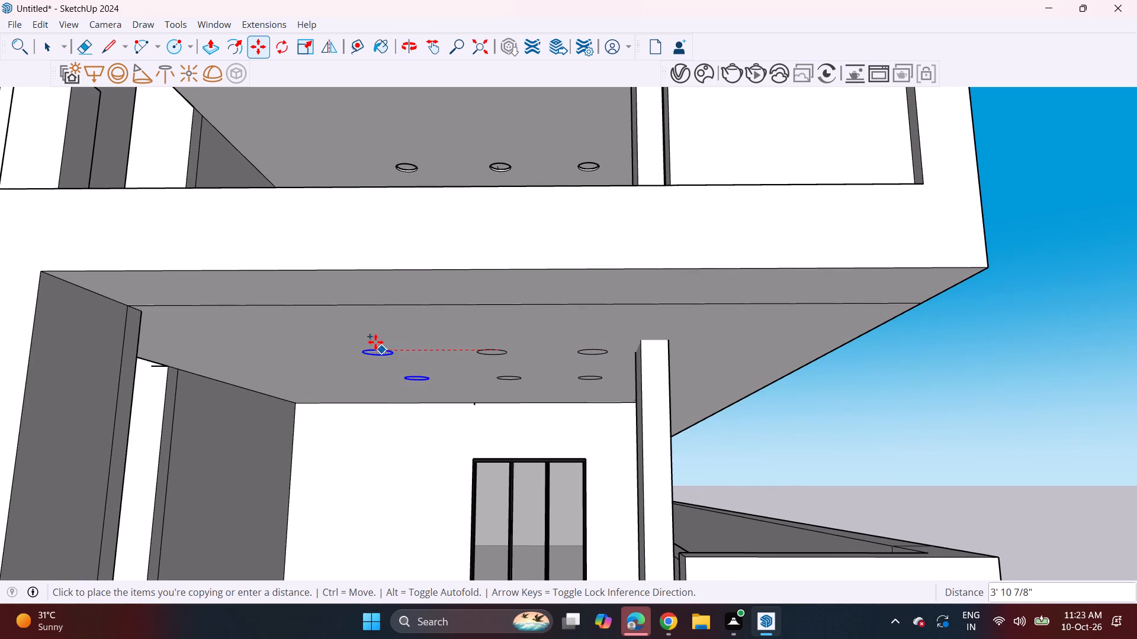
{"action": "left_click", "coordinate": [375, 342]}
Push the front circle beside the column slightly up into the lower balcony ceiling to form a shallow recess.
{"action": "scroll", "coordinate": [412, 364], "scroll_direction": "down", "scroll_amount": 2}
{"action": "middle_click_drag", "start_coordinate": [424, 370], "coordinate": [486, 385]}
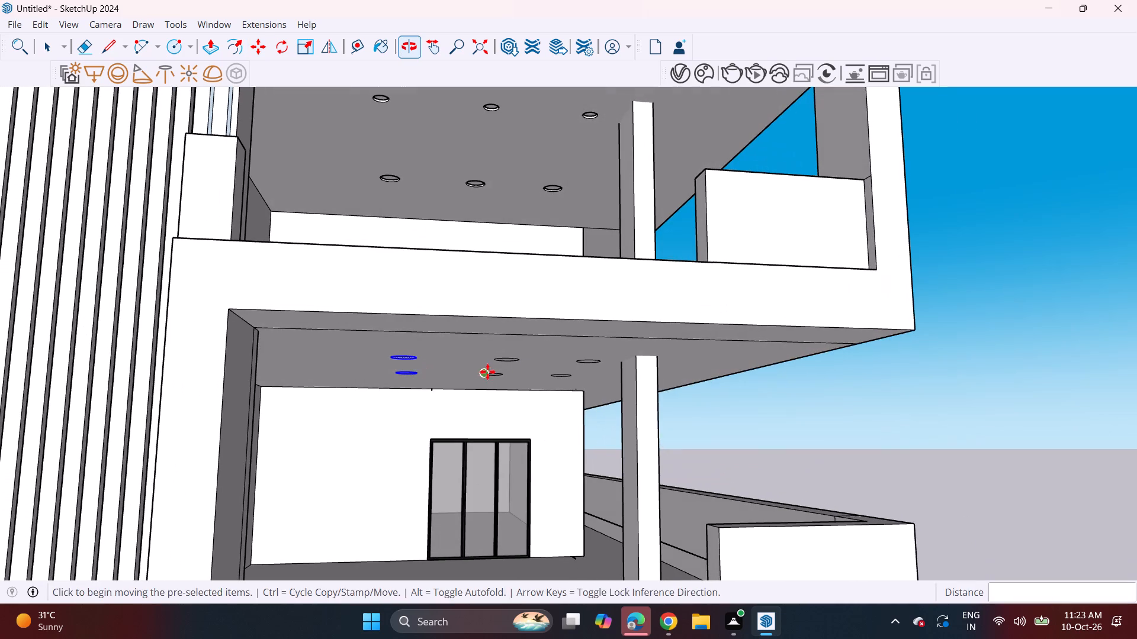
{"action": "middle_click_drag", "start_coordinate": [534, 375], "coordinate": [511, 359]}
{"action": "scroll", "coordinate": [526, 366], "scroll_direction": "up", "scroll_amount": 3}
{"action": "key", "text": "space"}
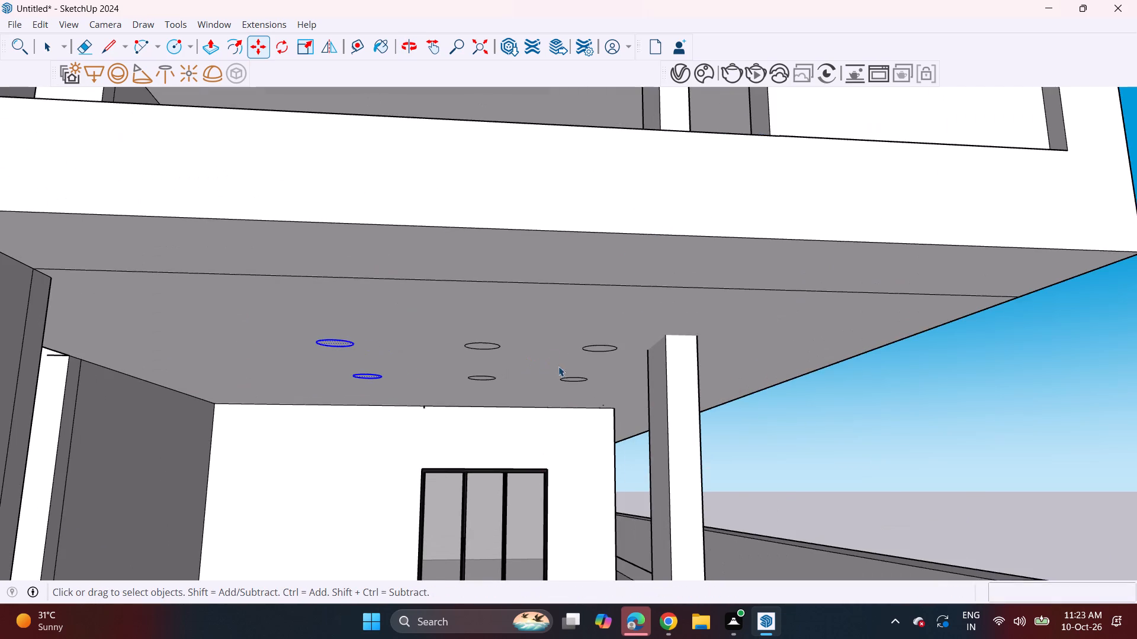
{"action": "scroll", "coordinate": [581, 362], "scroll_direction": "up", "scroll_amount": 7}
{"action": "key", "text": "p"}
{"action": "left_click", "coordinate": [631, 327]}
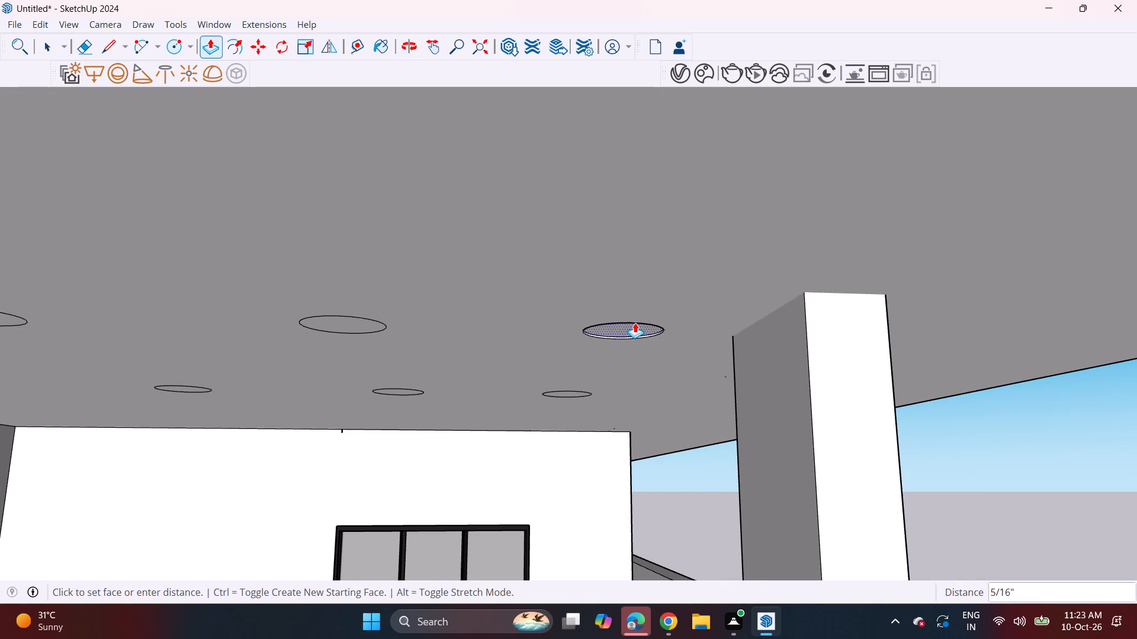
{"action": "left_click", "coordinate": [635, 322]}
Recess the remaining five circles on the lower balcony ceiling by the same depth as the first one.
{"action": "double_click", "coordinate": [573, 397]}
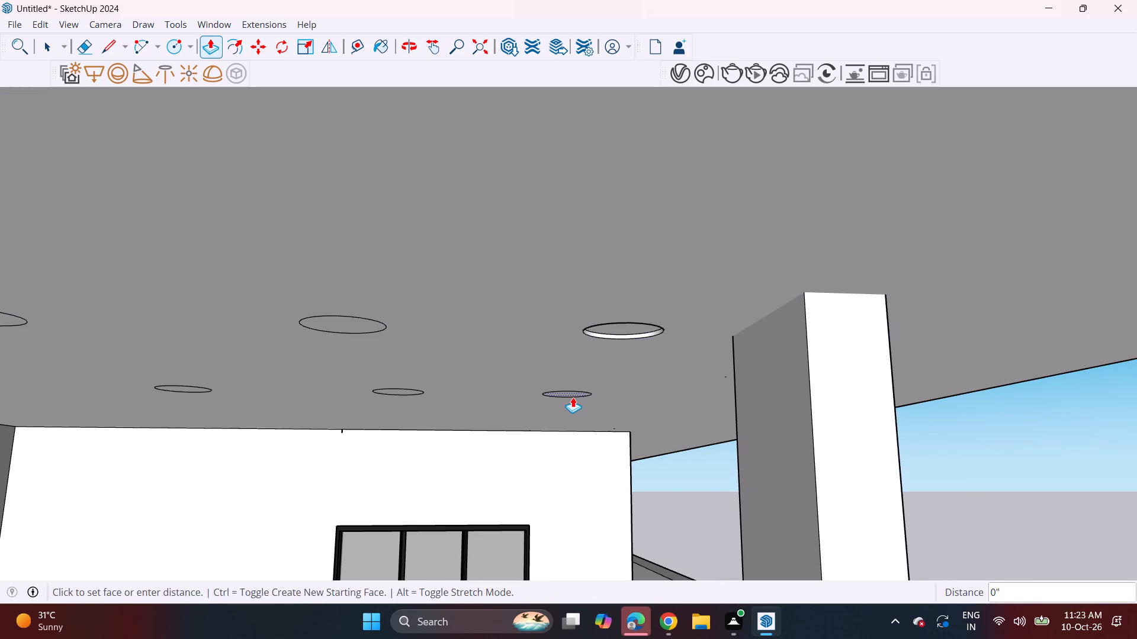
{"action": "double_click", "coordinate": [361, 327]}
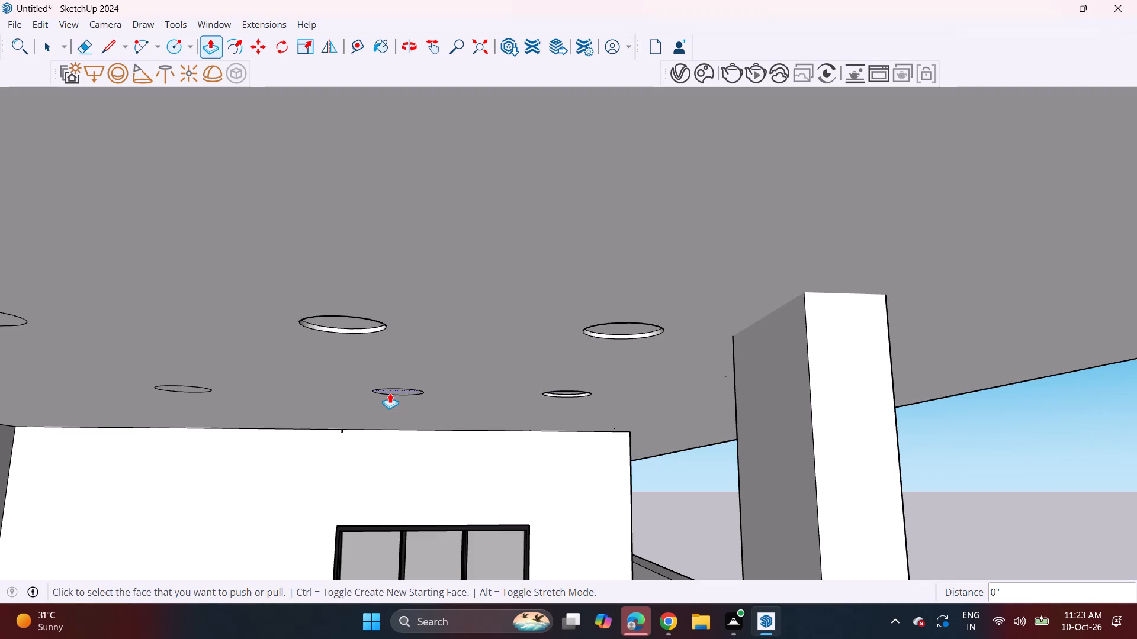
{"action": "double_click", "coordinate": [390, 393]}
{"action": "middle_click_drag", "start_coordinate": [372, 349], "coordinate": [522, 364]}
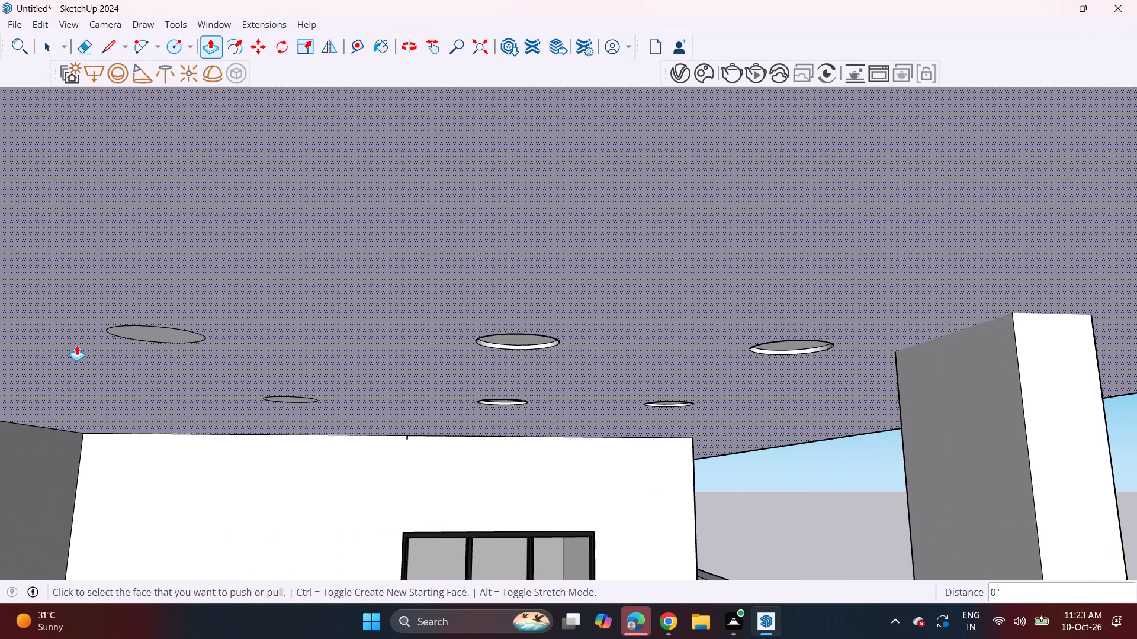
{"action": "double_click", "coordinate": [151, 338]}
{"action": "scroll", "coordinate": [253, 402], "scroll_direction": "up", "scroll_amount": 3}
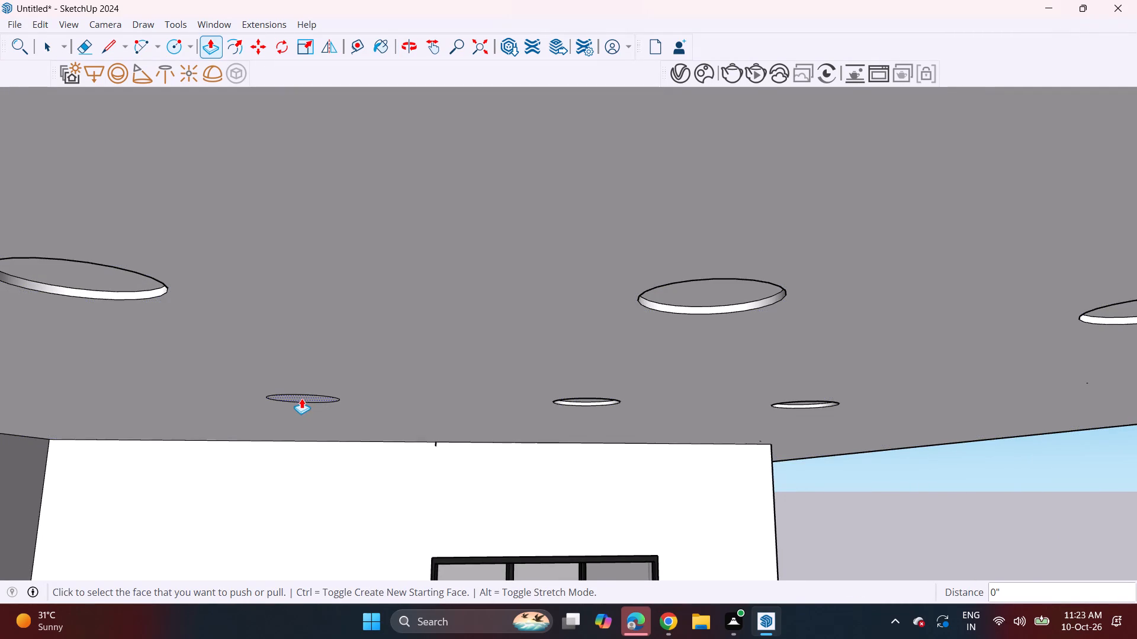
{"action": "double_click", "coordinate": [301, 398]}
Group the six recessed circle faces on the lower balcony ceiling and convert the group into a V-Ray mesh light.
{"action": "scroll", "coordinate": [362, 388], "scroll_direction": "down", "scroll_amount": 6}
{"action": "middle_click_drag", "start_coordinate": [387, 400], "coordinate": [387, 309]}
{"action": "scroll", "coordinate": [415, 302], "scroll_direction": "up", "scroll_amount": 1}
{"action": "key", "text": "space"}
{"action": "left_click", "coordinate": [239, 211]}
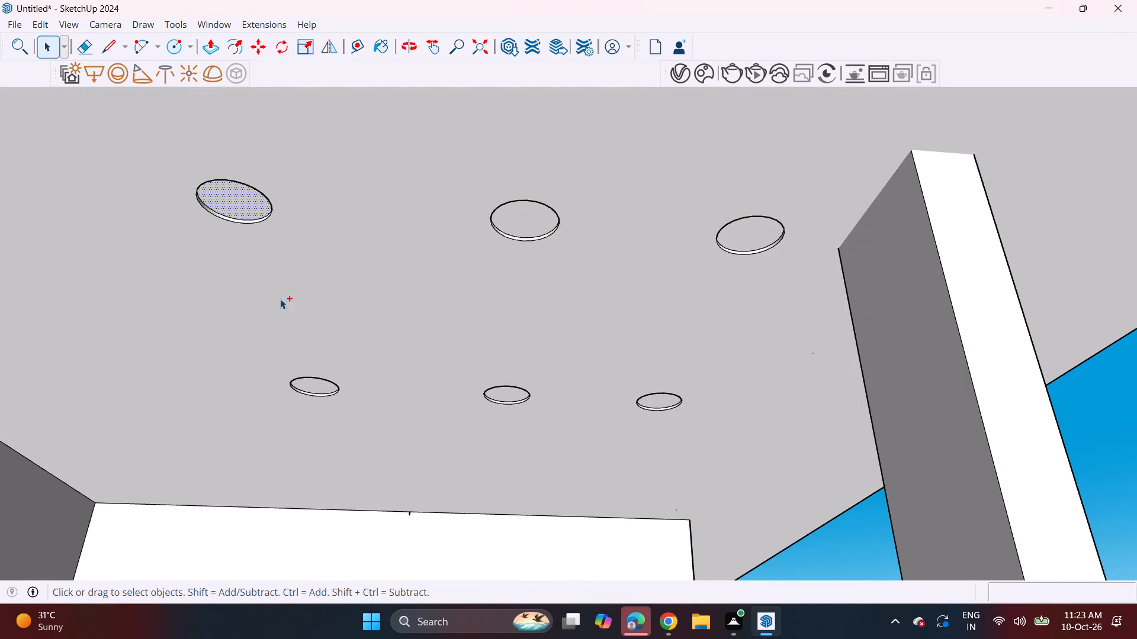
{"action": "scroll", "coordinate": [314, 406], "scroll_direction": "up", "scroll_amount": 3, "text": "ctrl"}
{"action": "left_click", "coordinate": [316, 384], "text": "ctrl"}
{"action": "left_click", "coordinate": [585, 395], "text": "ctrl"}
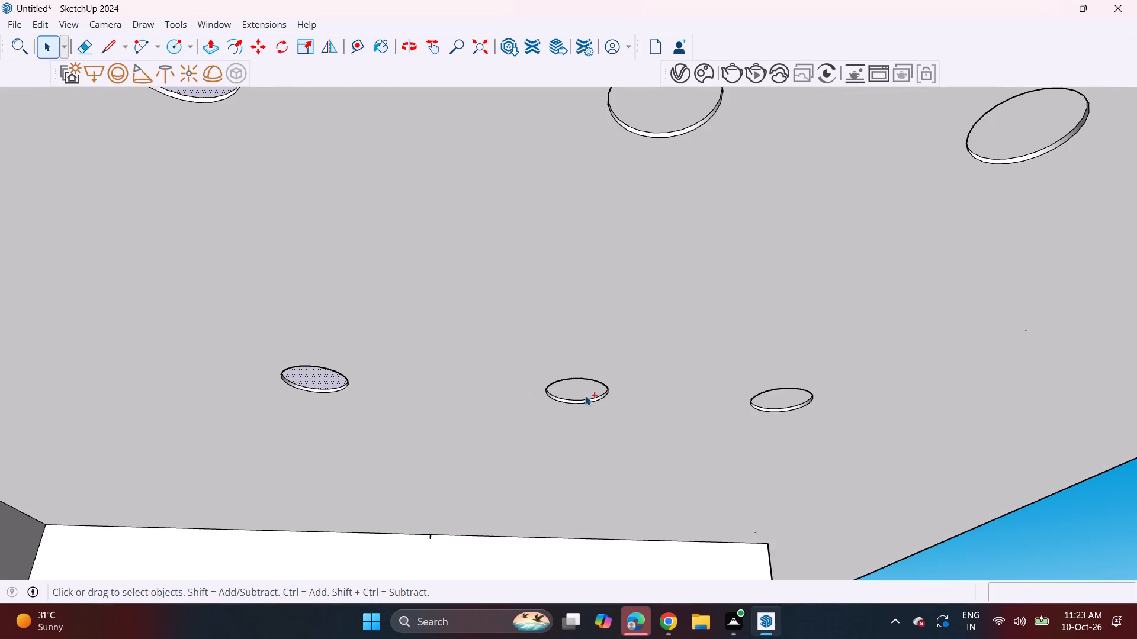
{"action": "left_click", "coordinate": [661, 109], "text": "ctrl"}
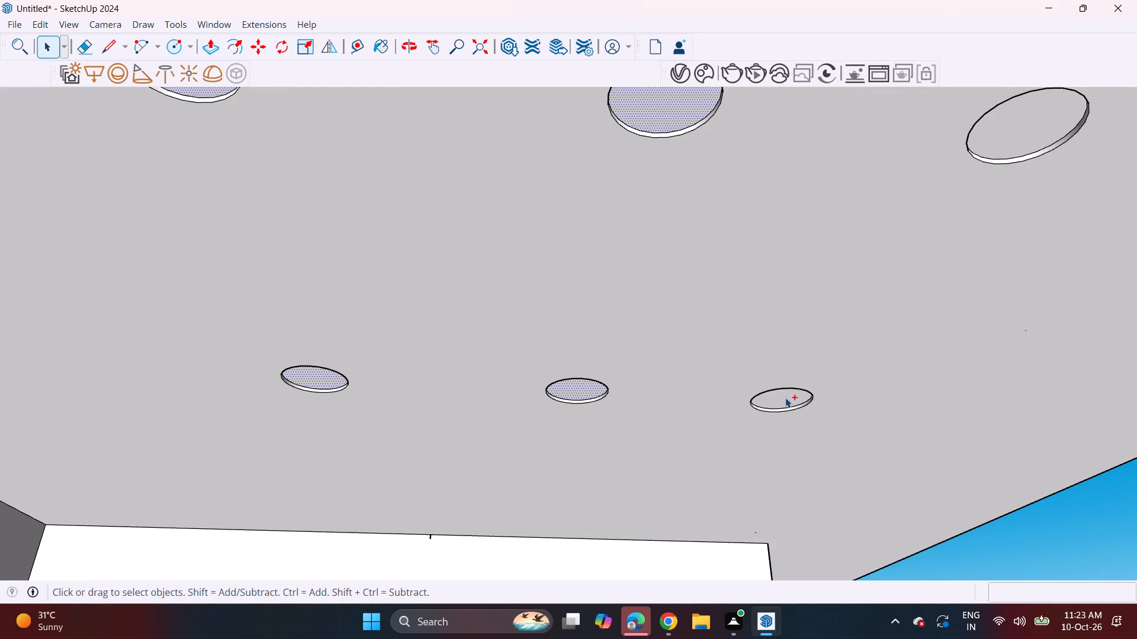
{"action": "left_click", "coordinate": [785, 398], "text": "ctrl"}
{"action": "left_click", "coordinate": [1024, 121], "text": "ctrl"}
{"action": "right_click", "coordinate": [1026, 121], "text": "ctrl"}
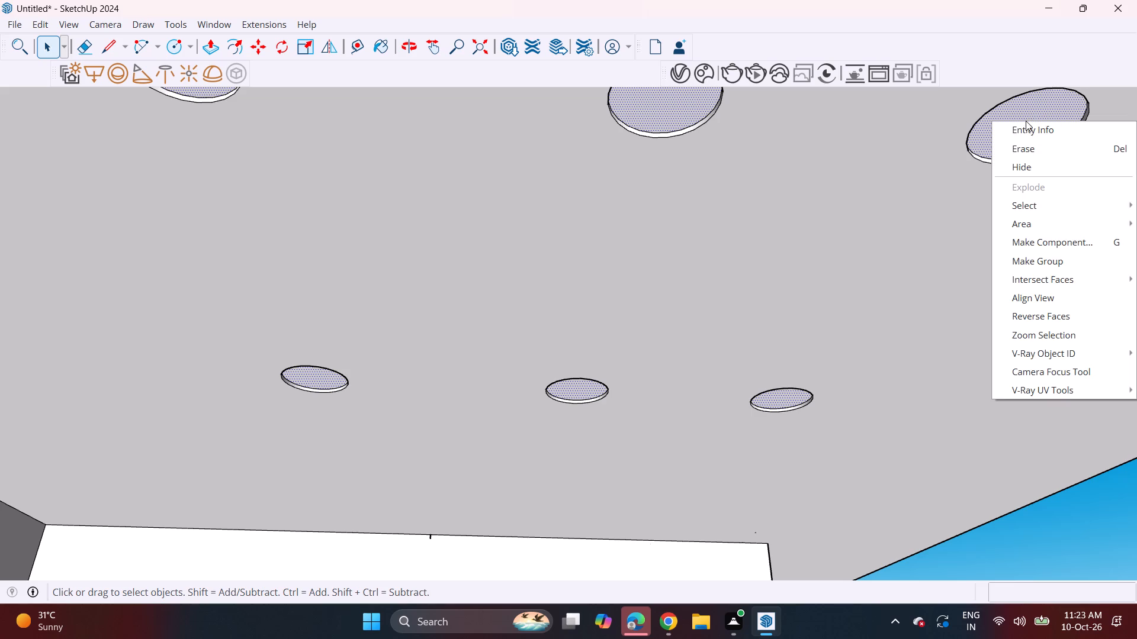
{"action": "left_click", "coordinate": [1062, 264]}
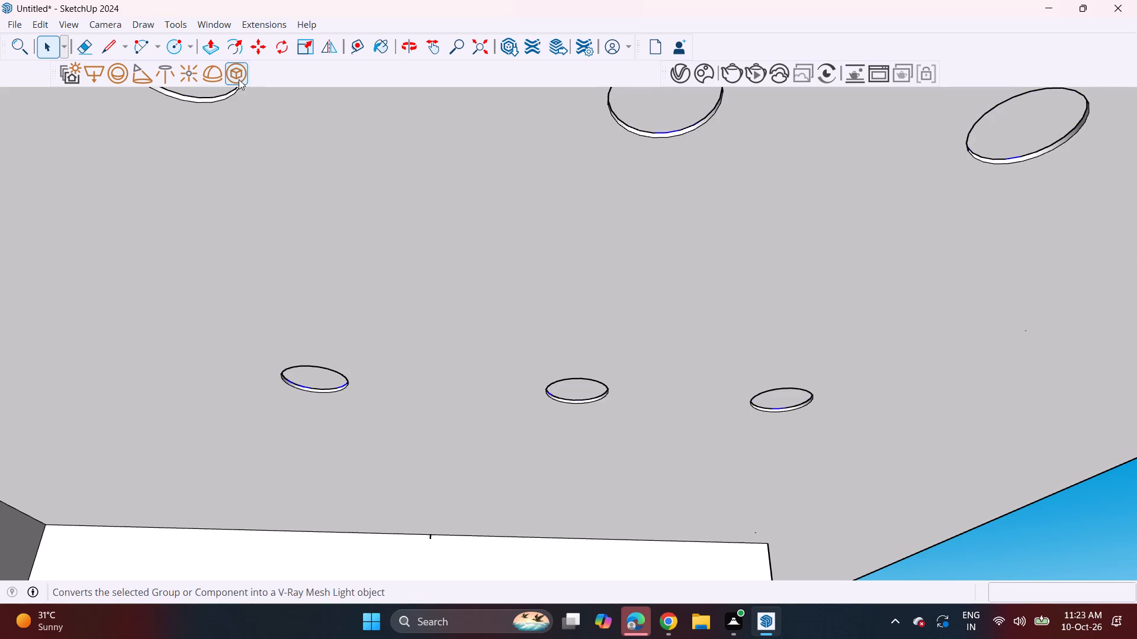
{"action": "left_click", "coordinate": [239, 79]}
Push the side wall beside the ground-floor wooden door back about 2 1/4" to clear the door frame.
{"action": "scroll", "coordinate": [462, 167], "scroll_direction": "down", "scroll_amount": 7}
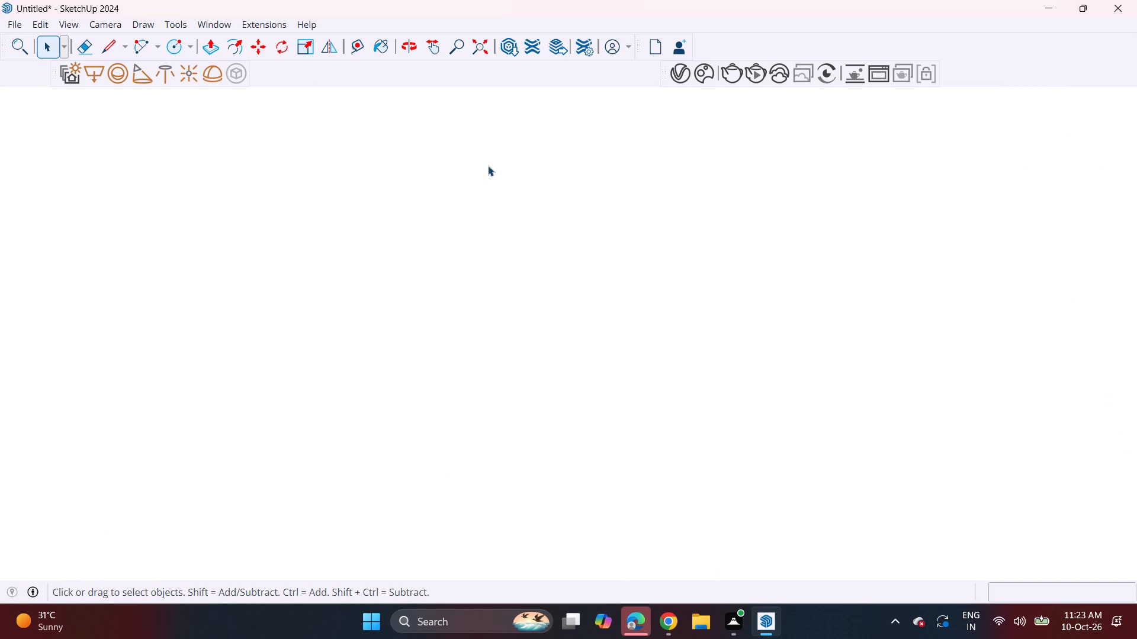
{"action": "scroll", "coordinate": [480, 181], "scroll_direction": "down", "scroll_amount": 5}
{"action": "middle_click_drag", "start_coordinate": [572, 202], "coordinate": [388, 324]}
{"action": "scroll", "coordinate": [487, 237], "scroll_direction": "down", "scroll_amount": 20}
{"action": "scroll", "coordinate": [487, 237], "scroll_direction": "down", "scroll_amount": 4}
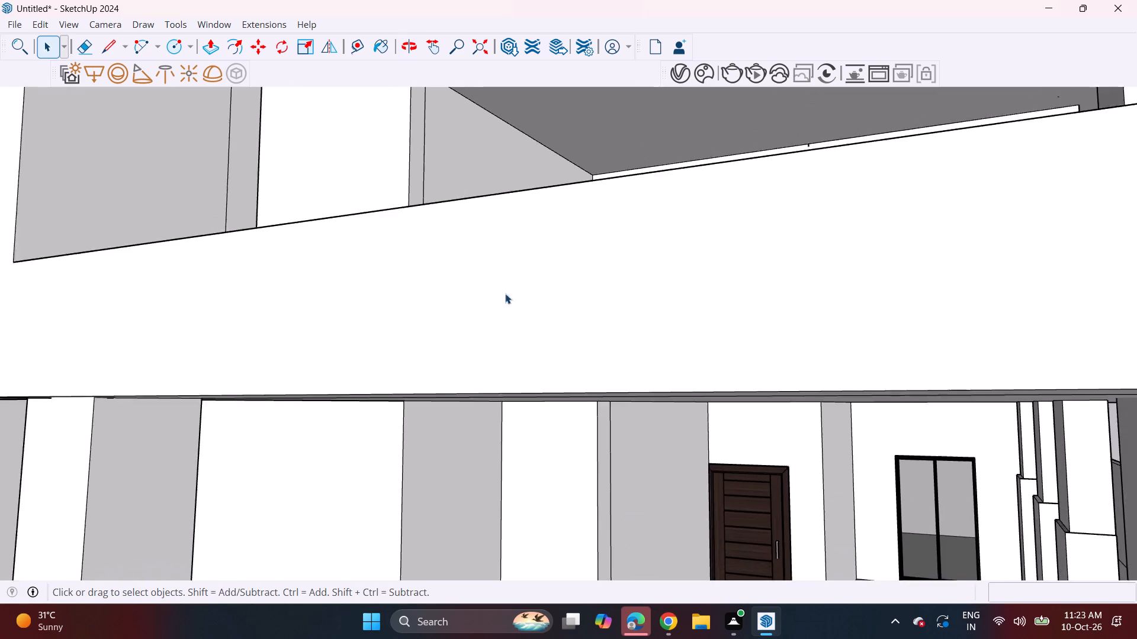
{"action": "scroll", "coordinate": [505, 293], "scroll_direction": "down", "scroll_amount": 15}
{"action": "middle_click_drag", "start_coordinate": [519, 293], "coordinate": [601, 309]}
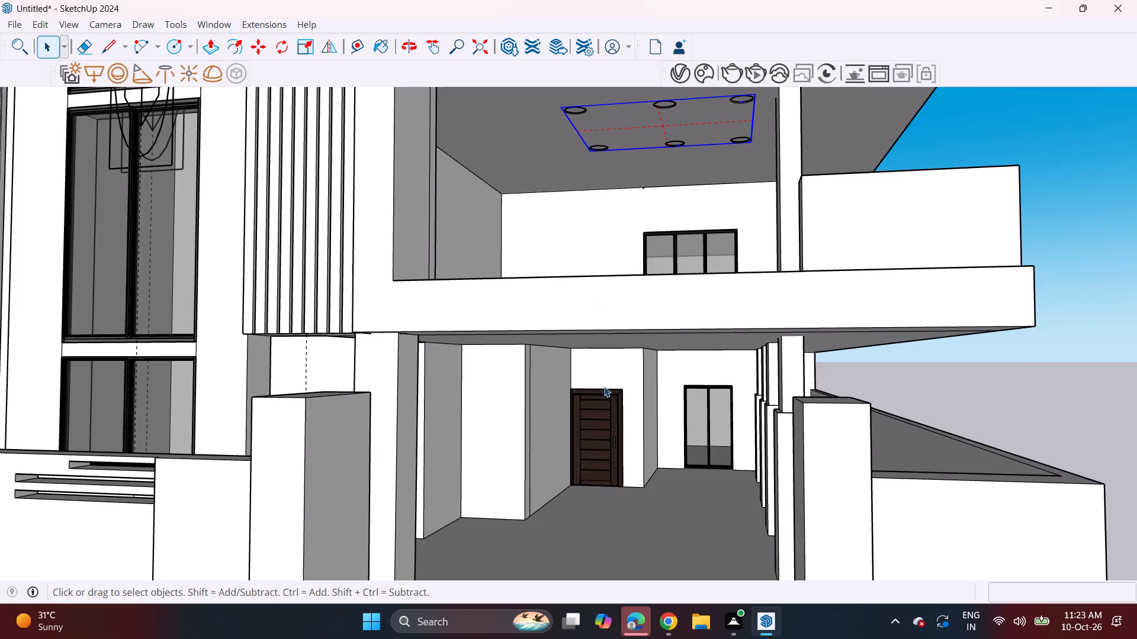
{"action": "middle_click_drag", "start_coordinate": [595, 386], "coordinate": [608, 379]}
{"action": "scroll", "coordinate": [588, 389], "scroll_direction": "up", "scroll_amount": 16}
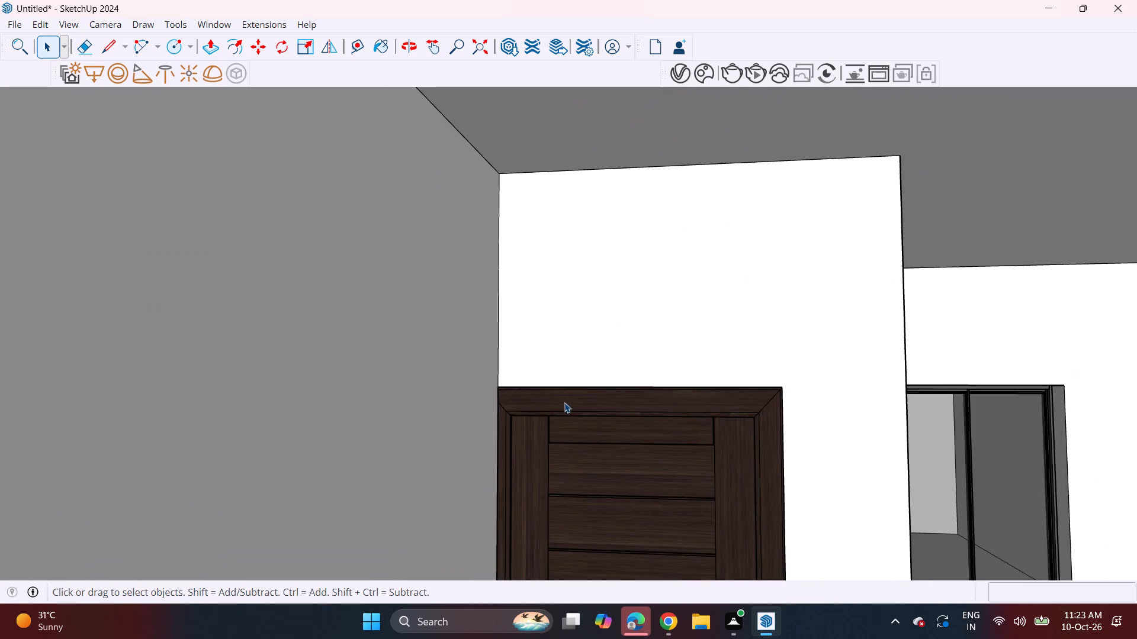
{"action": "middle_click_drag", "start_coordinate": [564, 402], "coordinate": [526, 430]}
{"action": "key", "text": "space"}
{"action": "key", "text": "p"}
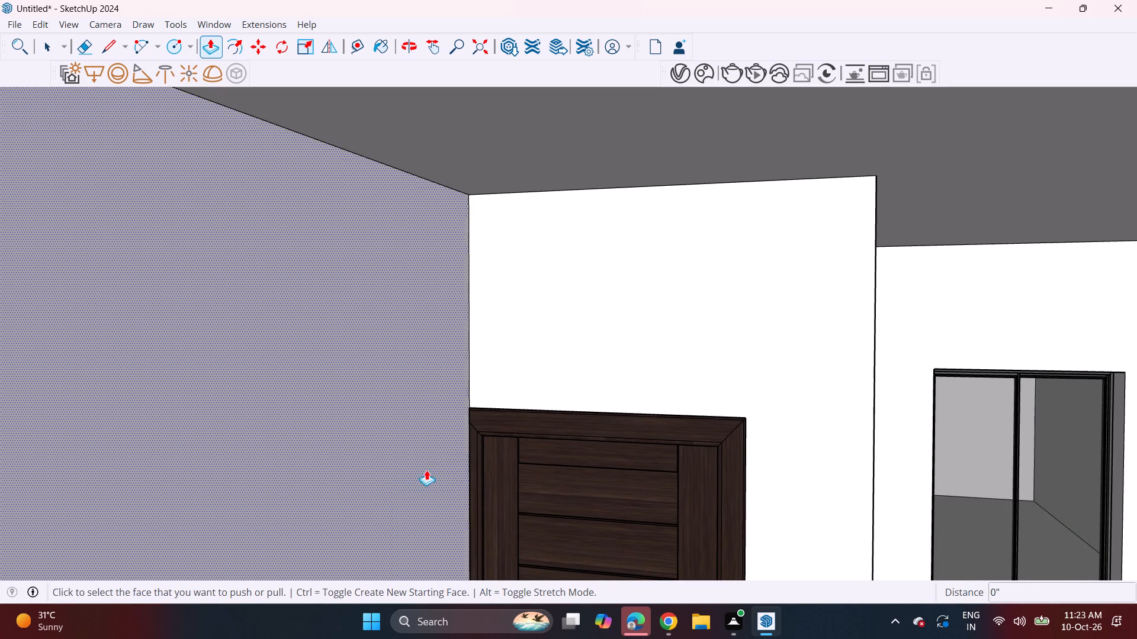
{"action": "left_click", "coordinate": [388, 476]}
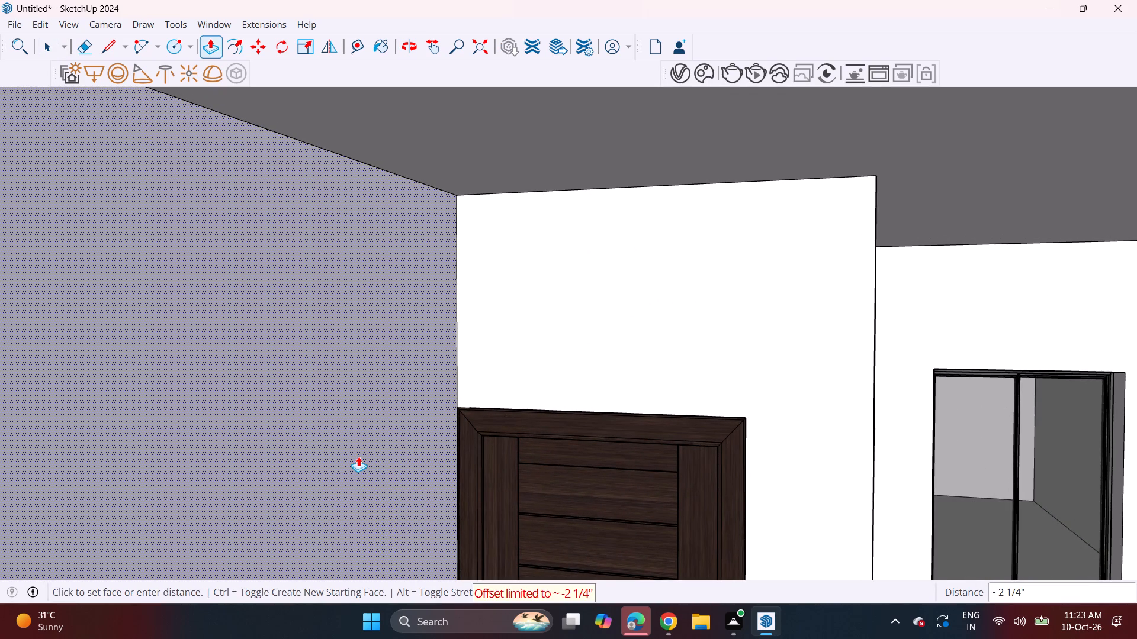
{"action": "left_click", "coordinate": [358, 456]}
Push the wall beside the wooden door back another 3 1/8" and its adjoining narrow return face by the same distance.
{"action": "scroll", "coordinate": [441, 421], "scroll_direction": "down", "scroll_amount": 10}
{"action": "middle_click_drag", "start_coordinate": [391, 466], "coordinate": [470, 323]}
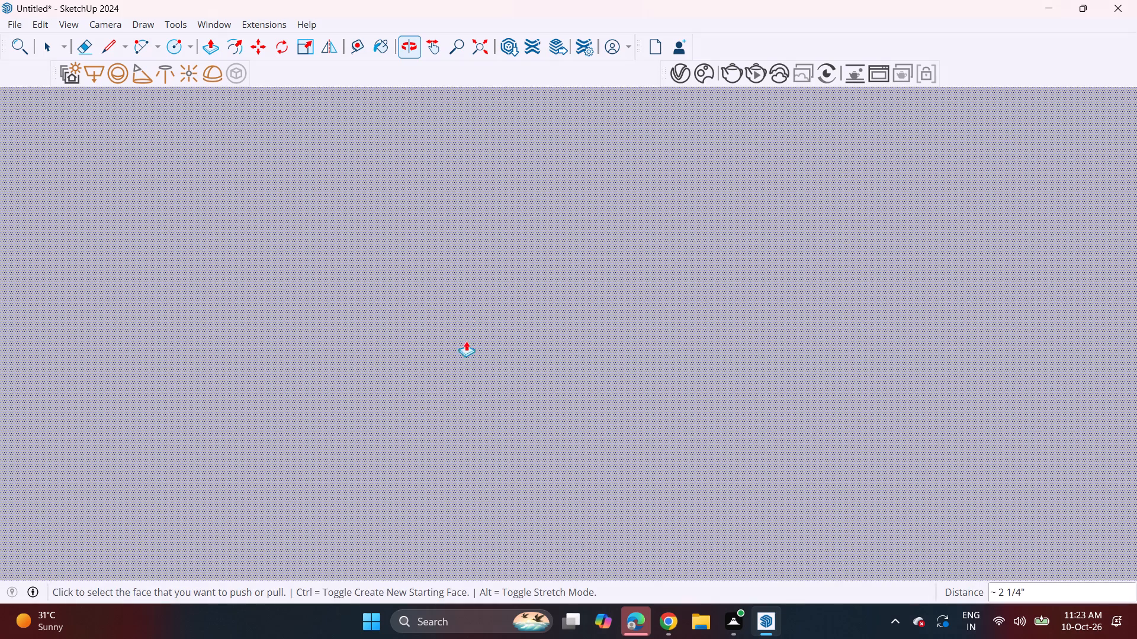
{"action": "scroll", "coordinate": [462, 349], "scroll_direction": "down", "scroll_amount": 20}
{"action": "scroll", "coordinate": [462, 349], "scroll_direction": "down", "scroll_amount": 18}
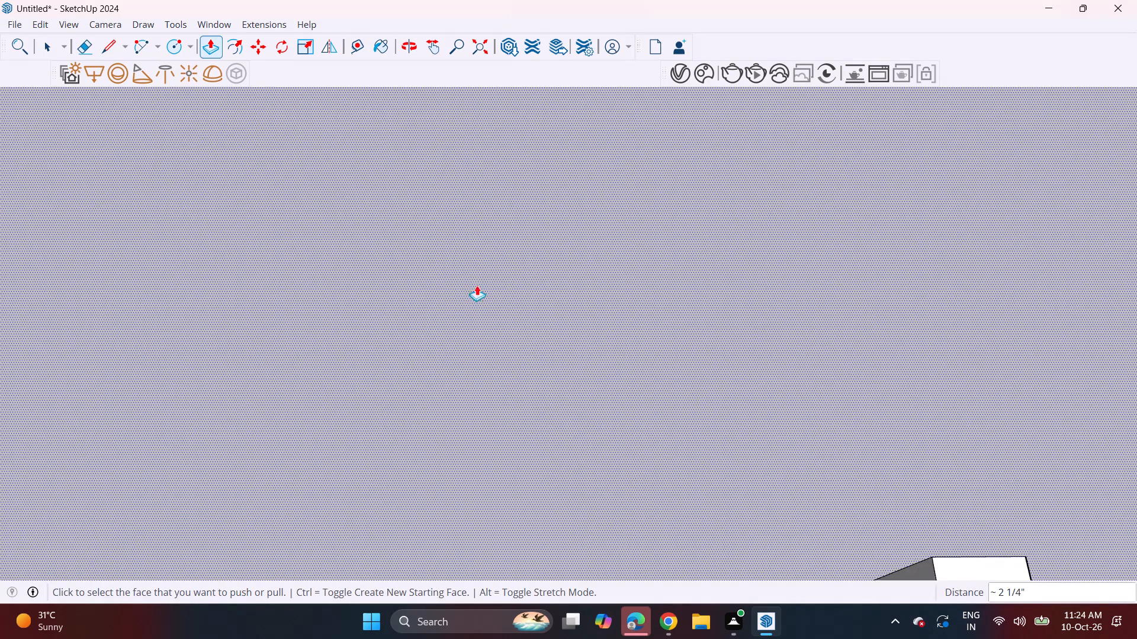
{"action": "scroll", "coordinate": [477, 285], "scroll_direction": "down", "scroll_amount": 18}
{"action": "scroll", "coordinate": [505, 300], "scroll_direction": "down", "scroll_amount": 4}
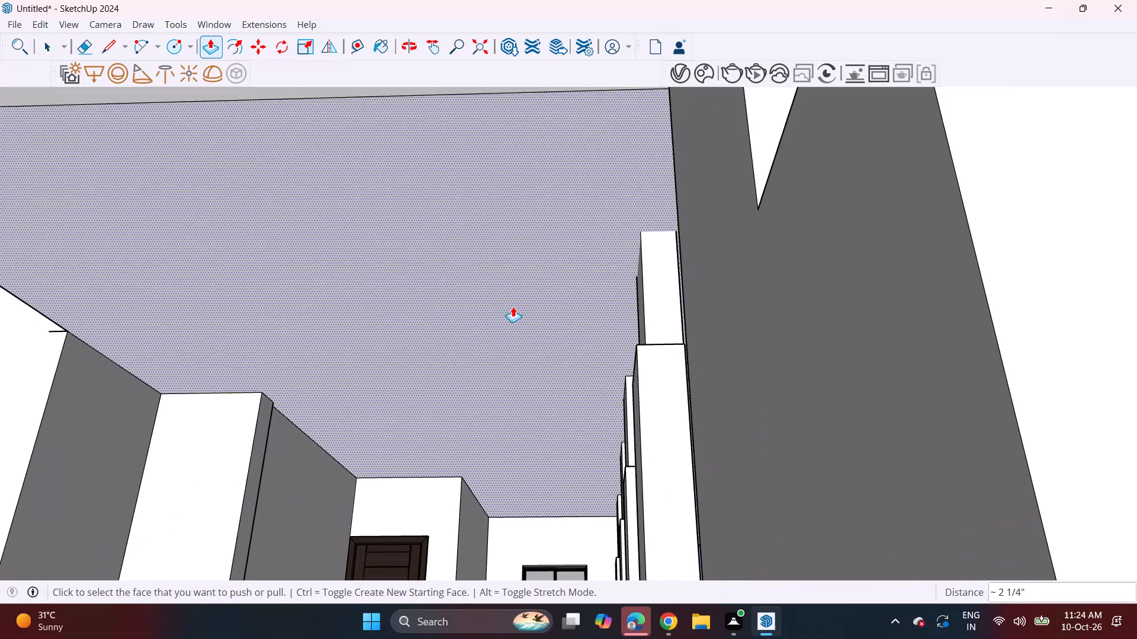
{"action": "middle_click_drag", "start_coordinate": [495, 343], "coordinate": [544, 233], "text": "shift"}
{"action": "middle_click_drag", "start_coordinate": [555, 214], "coordinate": [555, 382]}
{"action": "middle_click_drag", "start_coordinate": [544, 168], "coordinate": [568, 276], "text": "shift"}
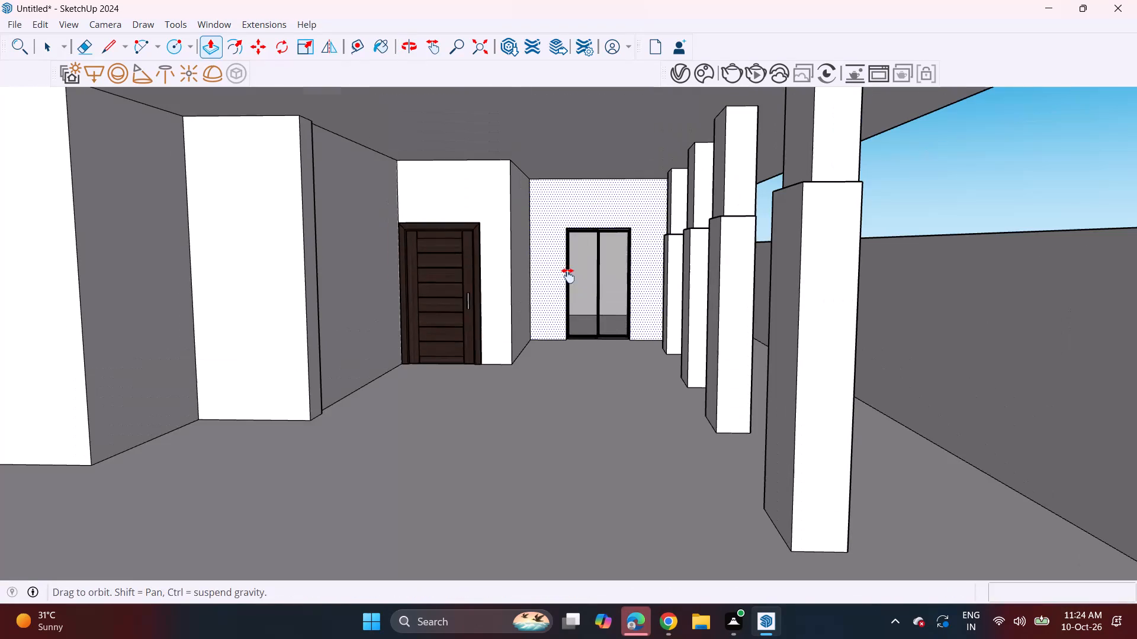
{"action": "middle_click_drag", "start_coordinate": [568, 276], "coordinate": [568, 276], "text": "shift"}
{"action": "left_click", "coordinate": [374, 347]}
{"action": "left_click", "coordinate": [369, 346]}
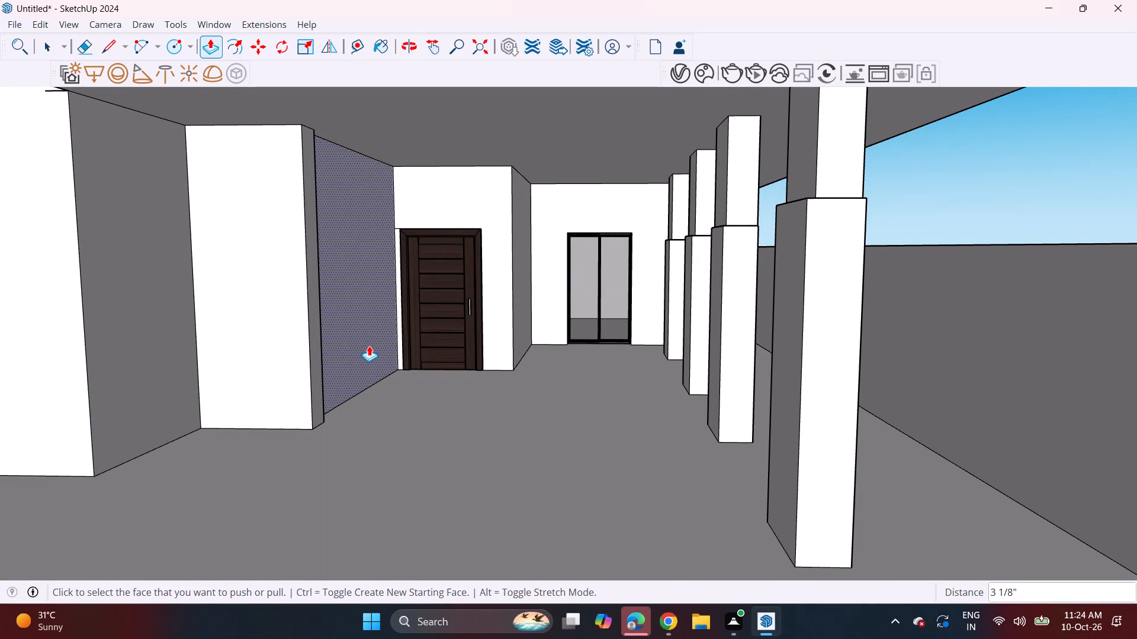
{"action": "double_click", "coordinate": [322, 375]}
Examine the whole building from the front and side, including the facade, balconies and porch.
{"action": "middle_click", "coordinate": [356, 413]}
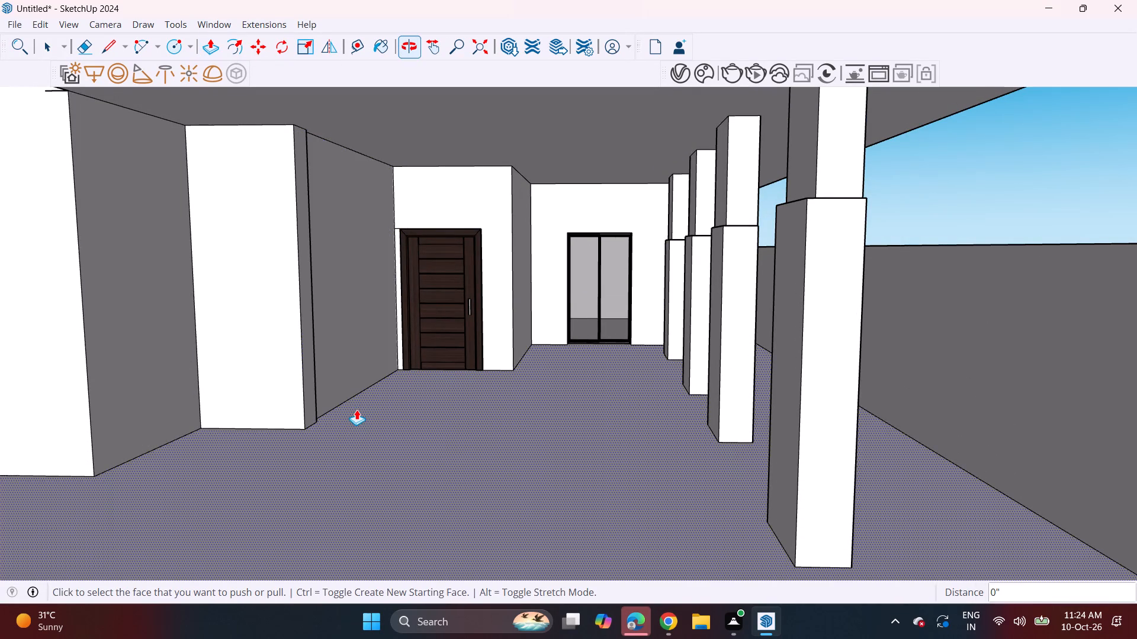
{"action": "scroll", "coordinate": [356, 409], "scroll_direction": "down", "scroll_amount": 3}
{"action": "middle_click_drag", "start_coordinate": [368, 408], "coordinate": [413, 373], "text": "shift"}
{"action": "scroll", "coordinate": [426, 369], "scroll_direction": "down", "scroll_amount": 9}
{"action": "middle_click_drag", "start_coordinate": [398, 388], "coordinate": [414, 380]}
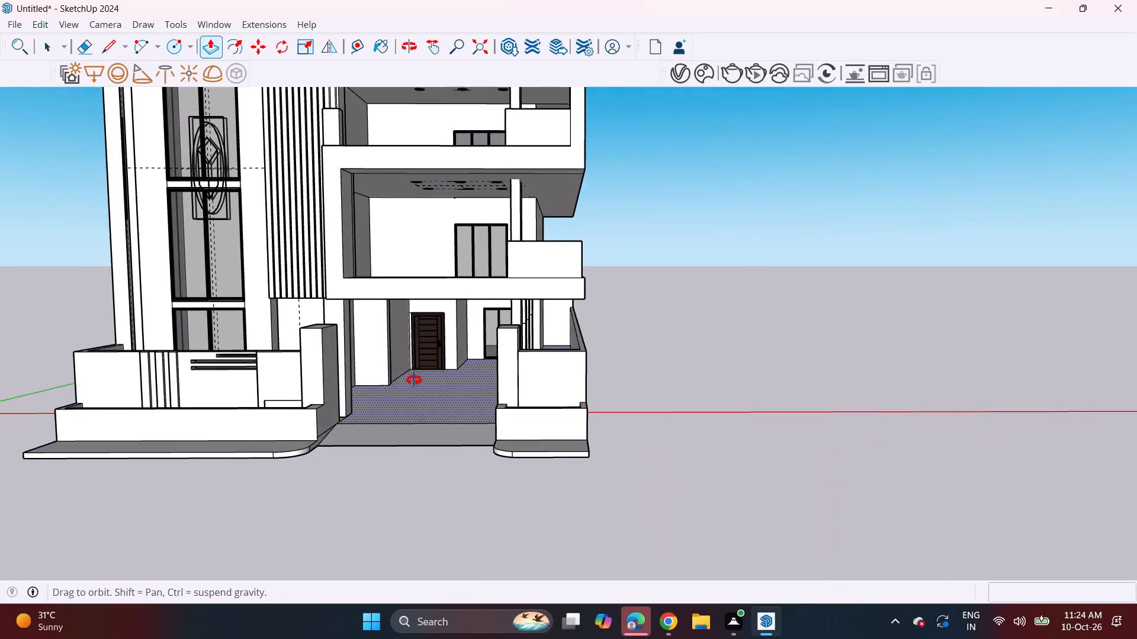
{"action": "middle_click_drag", "start_coordinate": [414, 380], "coordinate": [429, 360]}
{"action": "scroll", "coordinate": [428, 366], "scroll_direction": "down", "scroll_amount": 3}
{"action": "middle_click_drag", "start_coordinate": [416, 383], "coordinate": [510, 464], "text": "shift"}
{"action": "middle_click_drag", "start_coordinate": [508, 446], "coordinate": [504, 434]}
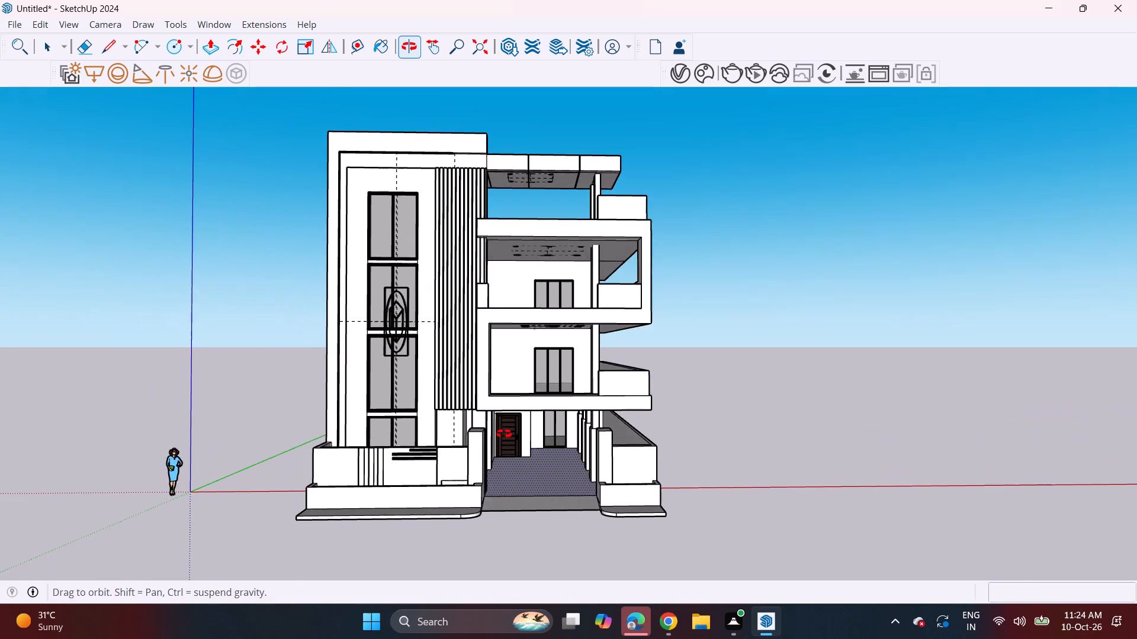
{"action": "middle_click_drag", "start_coordinate": [504, 434], "coordinate": [509, 419]}
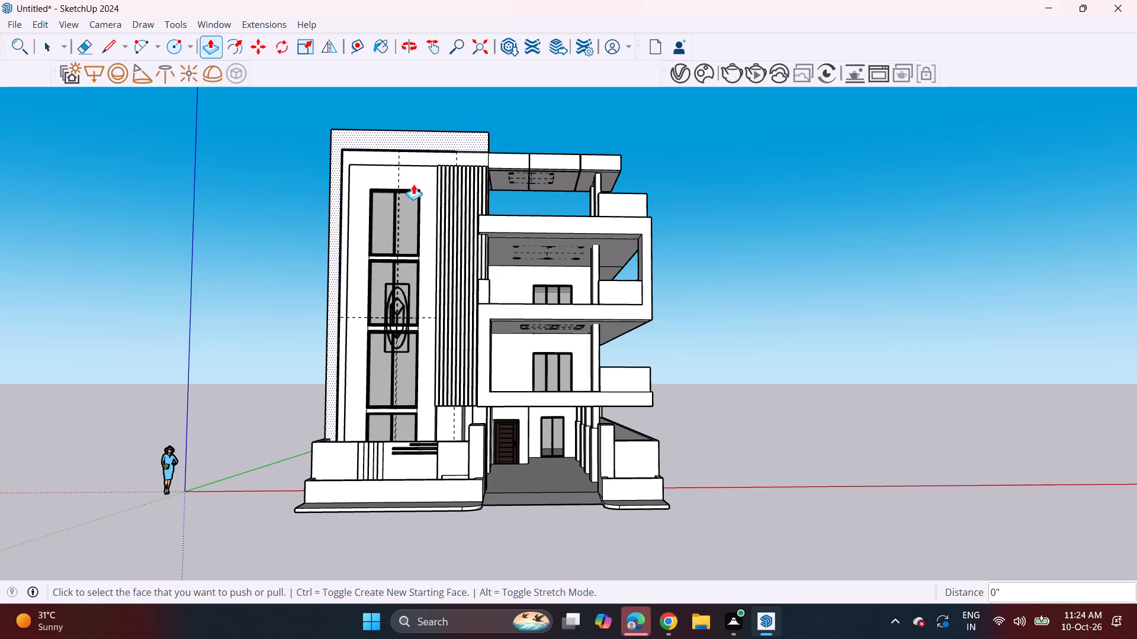
{"action": "middle_click_drag", "start_coordinate": [528, 254], "coordinate": [463, 322]}
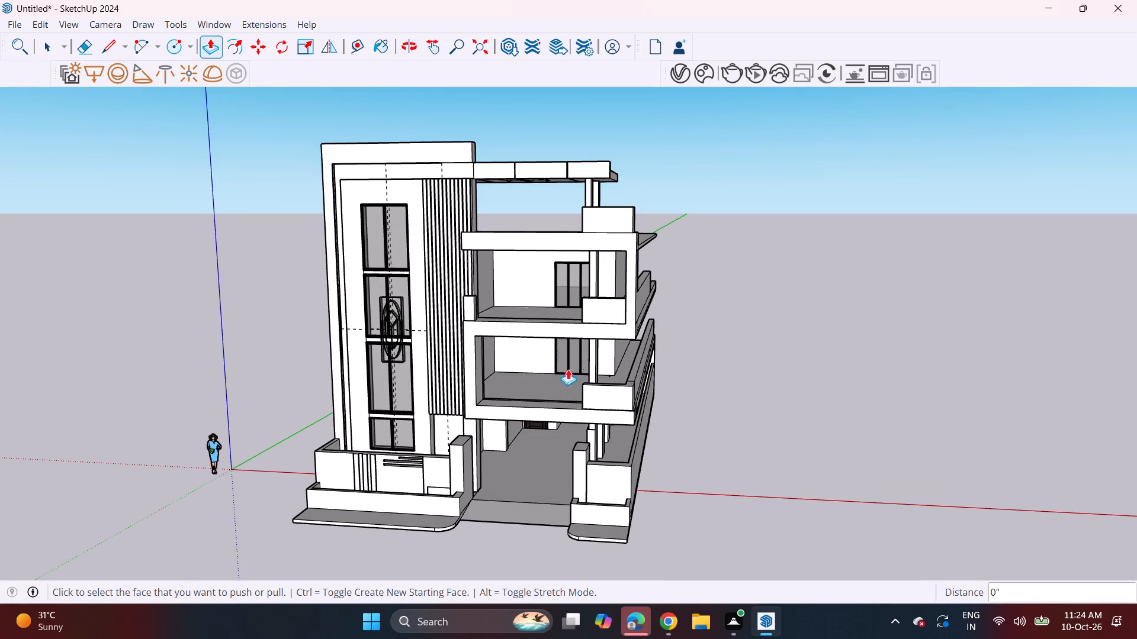
{"action": "scroll", "coordinate": [514, 327], "scroll_direction": "up", "scroll_amount": 5}
{"action": "scroll", "coordinate": [477, 294], "scroll_direction": "up", "scroll_amount": 5}
{"action": "scroll", "coordinate": [444, 291], "scroll_direction": "down", "scroll_amount": 7}
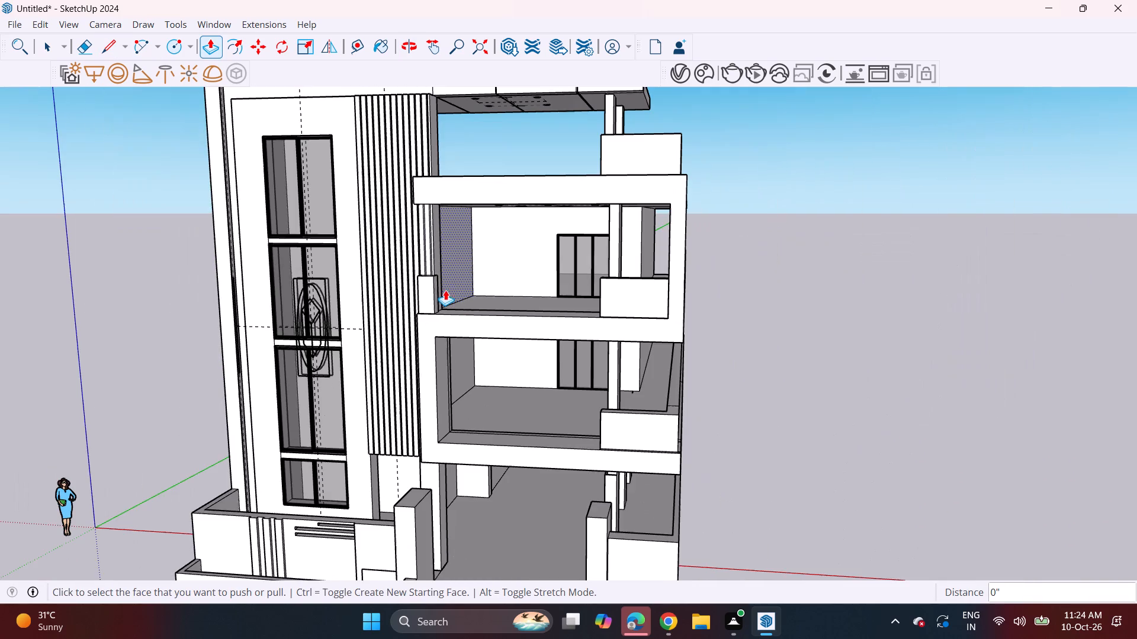
{"action": "middle_click_drag", "start_coordinate": [750, 333], "coordinate": [395, 285]}
{"action": "middle_click_drag", "start_coordinate": [558, 428], "coordinate": [670, 433]}
{"action": "middle_click_drag", "start_coordinate": [873, 413], "coordinate": [575, 399]}
{"action": "middle_click_drag", "start_coordinate": [725, 395], "coordinate": [588, 398]}
{"action": "middle_click_drag", "start_coordinate": [648, 447], "coordinate": [721, 419]}
Draw a rectangle about 7" by 3' 1 1/2" on the open ground beside the building's side boundary wall.
{"action": "scroll", "coordinate": [711, 433], "scroll_direction": "up", "scroll_amount": 1}
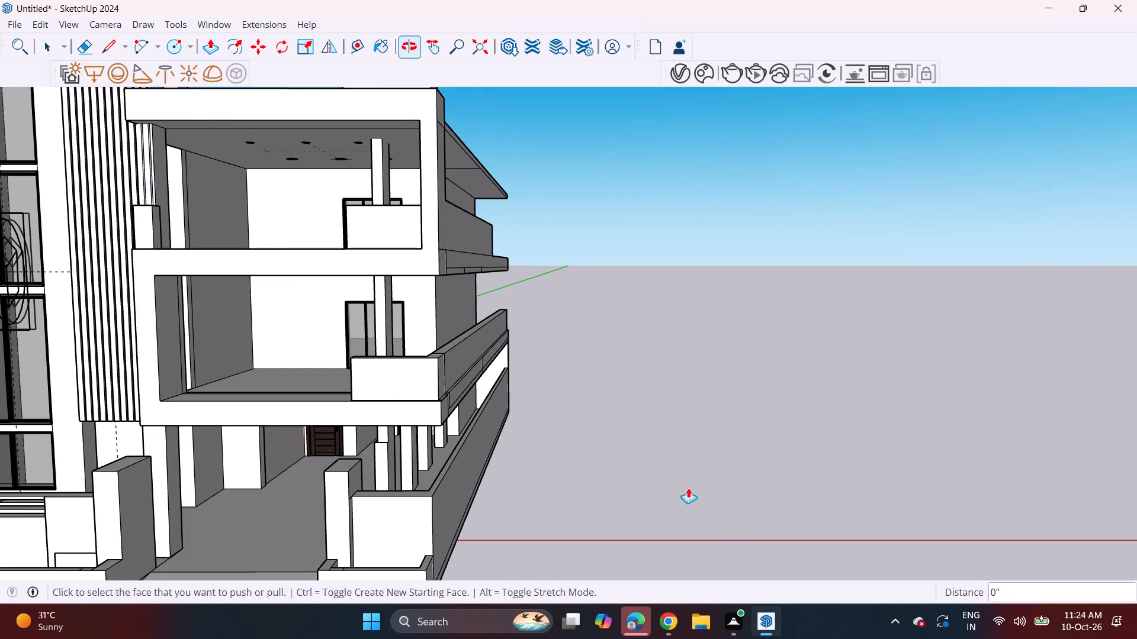
{"action": "middle_click_drag", "start_coordinate": [688, 488], "coordinate": [436, 347], "text": "shift"}
{"action": "middle_click", "coordinate": [438, 500]}
{"action": "scroll", "coordinate": [438, 500], "scroll_direction": "up", "scroll_amount": 2}
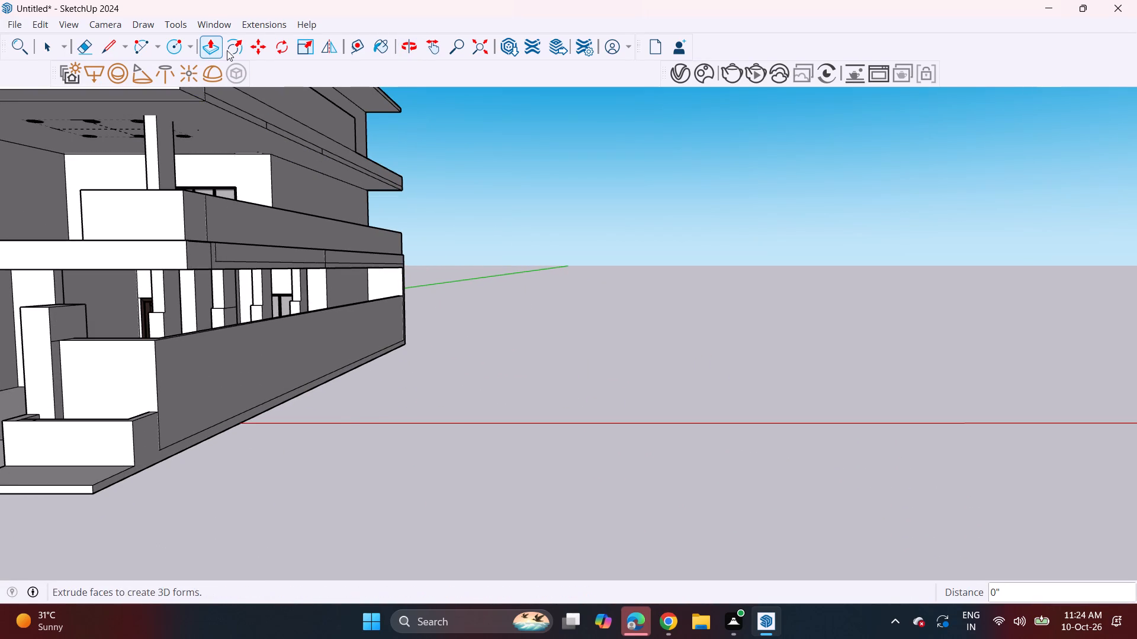
{"action": "left_click", "coordinate": [188, 44]}
{"action": "left_click", "coordinate": [199, 66]}
{"action": "middle_click_drag", "start_coordinate": [466, 366], "coordinate": [486, 456]}
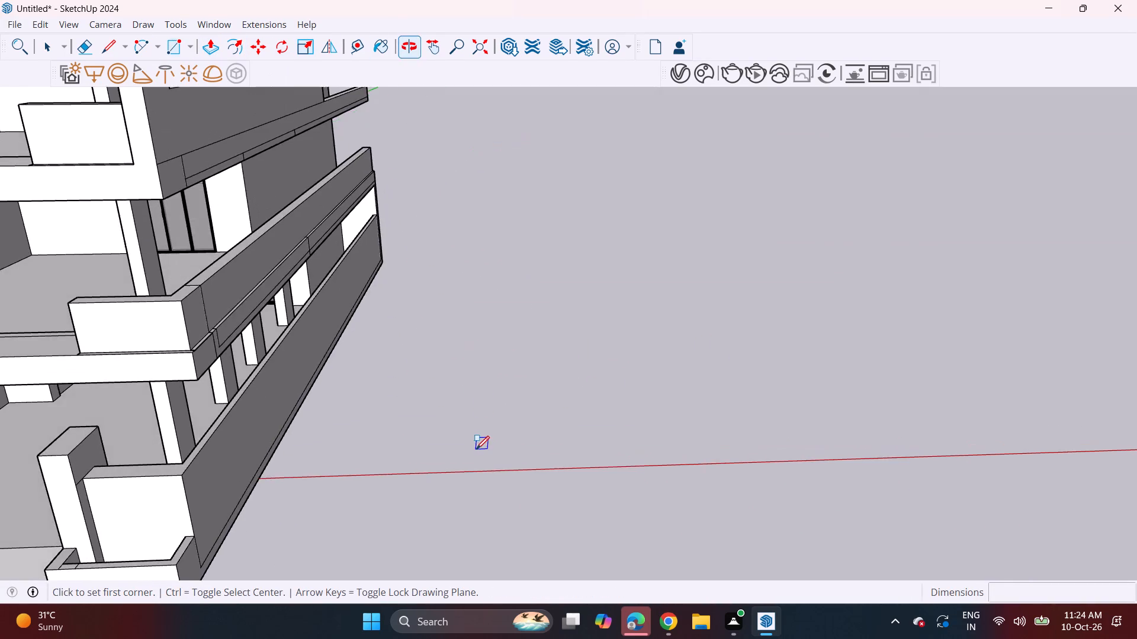
{"action": "scroll", "coordinate": [476, 449], "scroll_direction": "up", "scroll_amount": 3}
{"action": "left_click", "coordinate": [474, 449]}
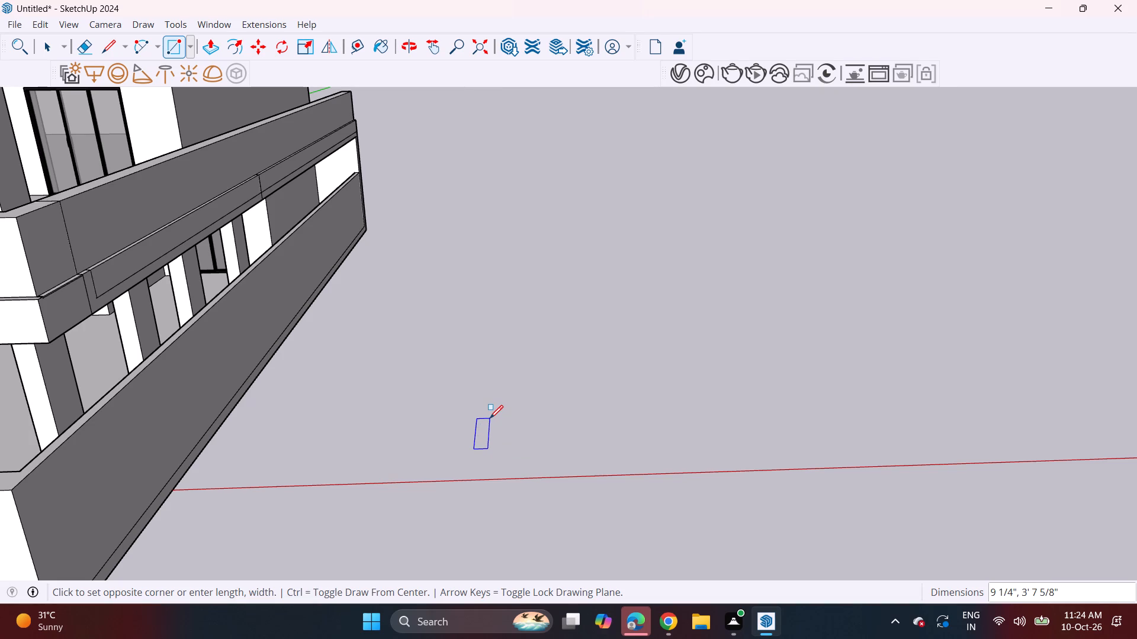
{"action": "left_click", "coordinate": [486, 423]}
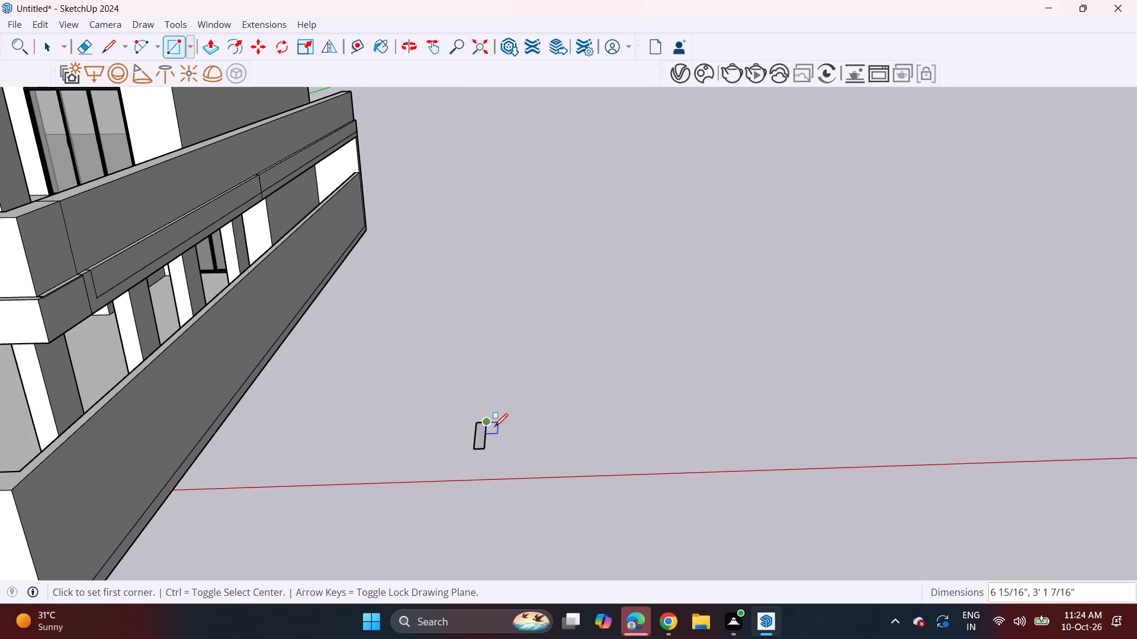
{"action": "key", "text": "space"}
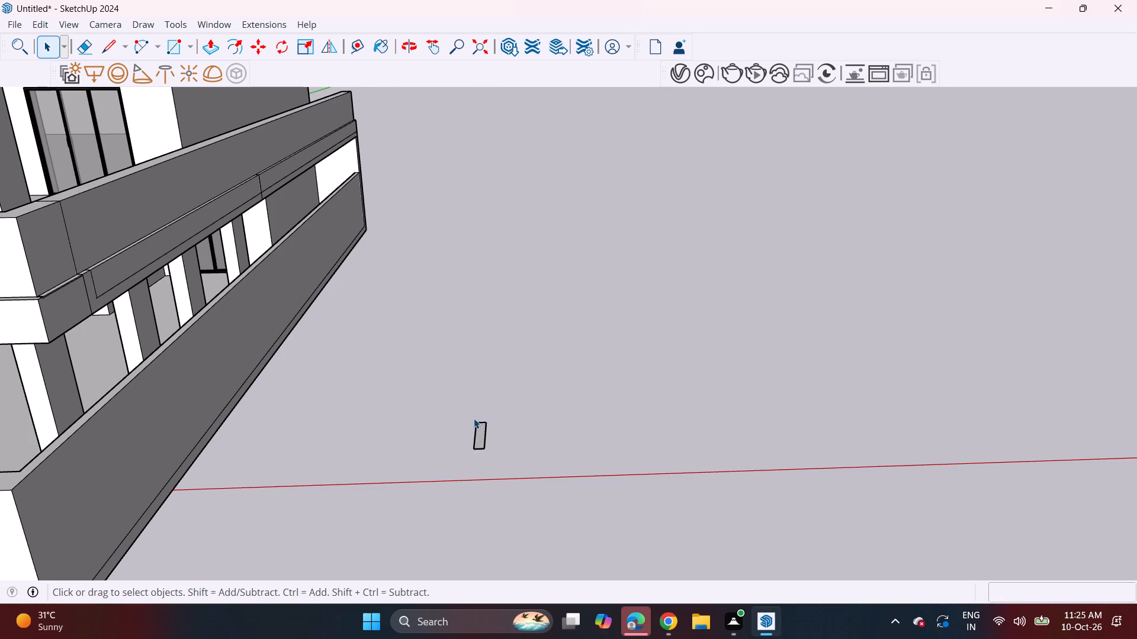
Extrude the ground rectangle beside the building upward 3' into a narrow upright block.
{"action": "scroll", "coordinate": [475, 421], "scroll_direction": "down", "scroll_amount": 7}
{"action": "middle_click_drag", "start_coordinate": [461, 433], "coordinate": [497, 447]}
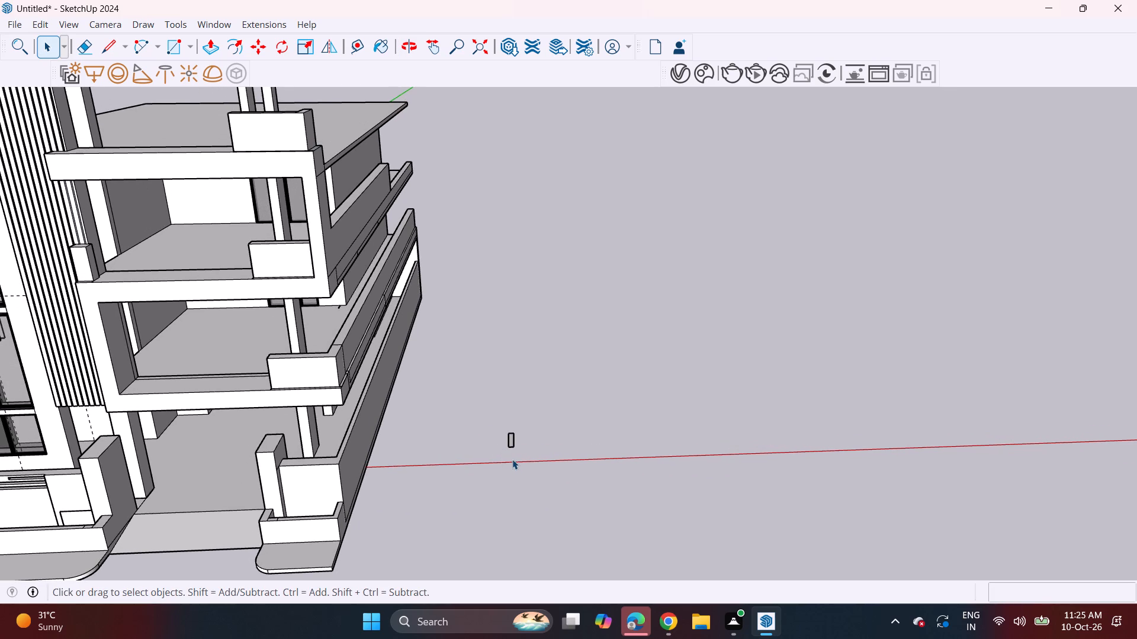
{"action": "scroll", "coordinate": [512, 452], "scroll_direction": "up", "scroll_amount": 3}
{"action": "scroll", "coordinate": [512, 452], "scroll_direction": "down", "scroll_amount": 3}
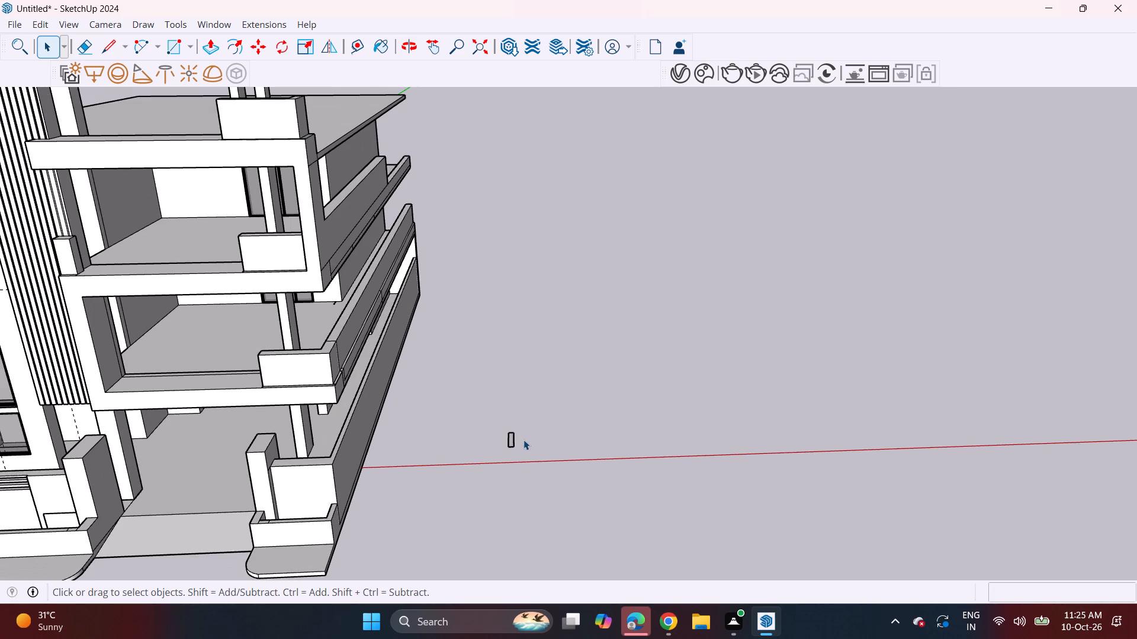
{"action": "scroll", "coordinate": [523, 440], "scroll_direction": "up", "scroll_amount": 8}
{"action": "key", "text": "p"}
{"action": "scroll", "coordinate": [505, 438], "scroll_direction": "up", "scroll_amount": 5}
{"action": "left_click", "coordinate": [503, 440]}
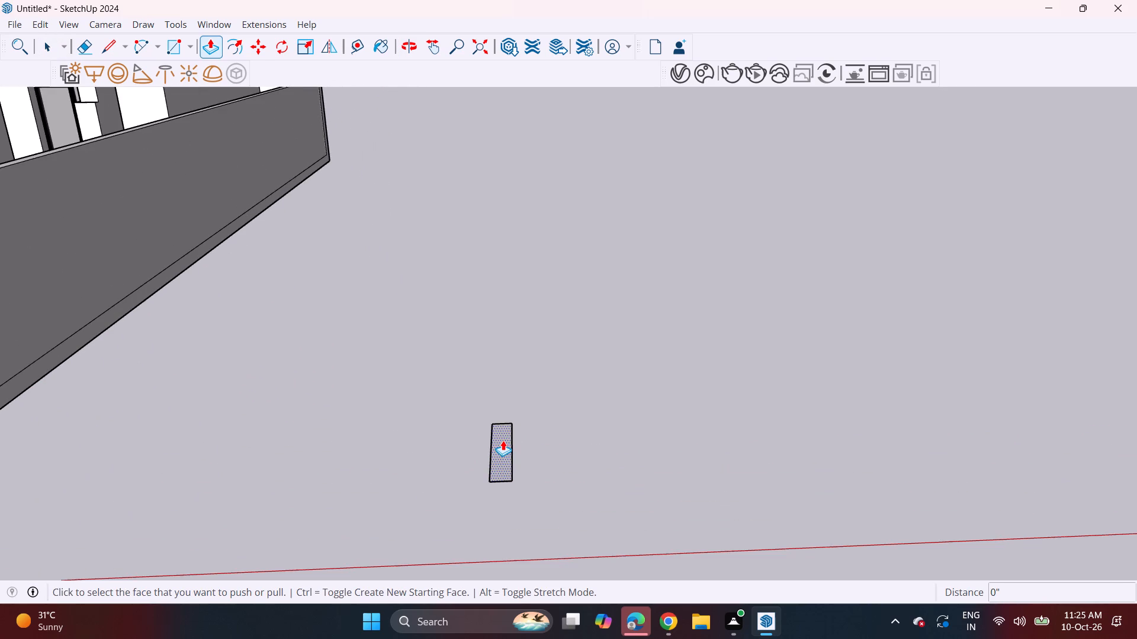
{"action": "type", "text": "3'"}
{"action": "key", "text": "Return"}
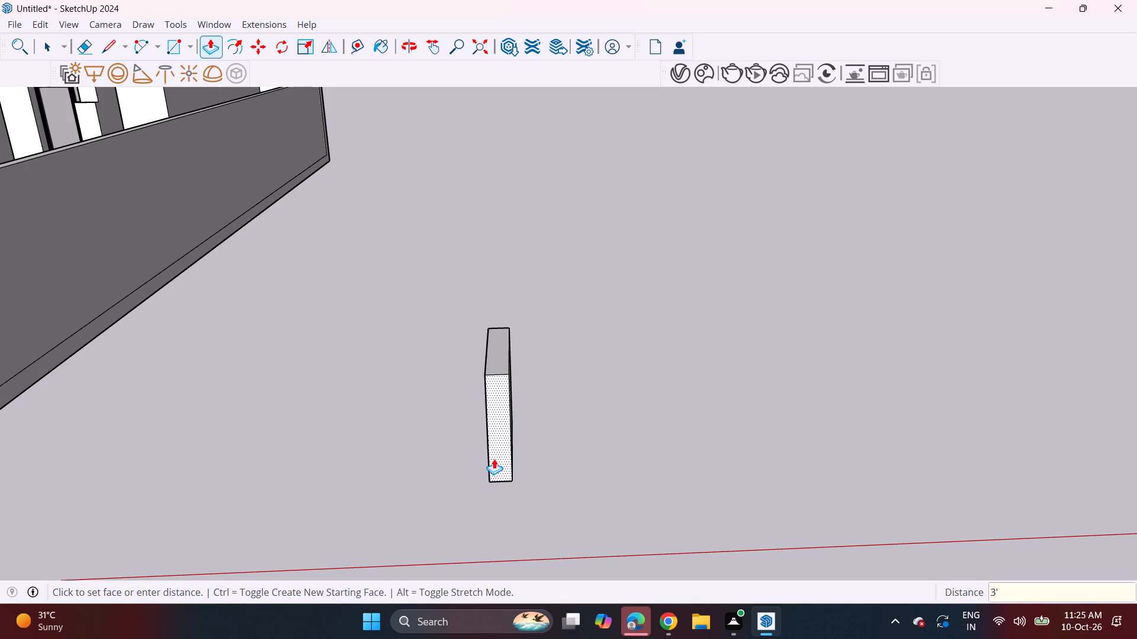
Draw a small rectangle from the upper corner of the upright block's broad side face.
{"action": "middle_click_drag", "start_coordinate": [494, 459], "coordinate": [355, 357]}
{"action": "left_click_drag", "start_coordinate": [168, 49], "coordinate": [183, 57]}
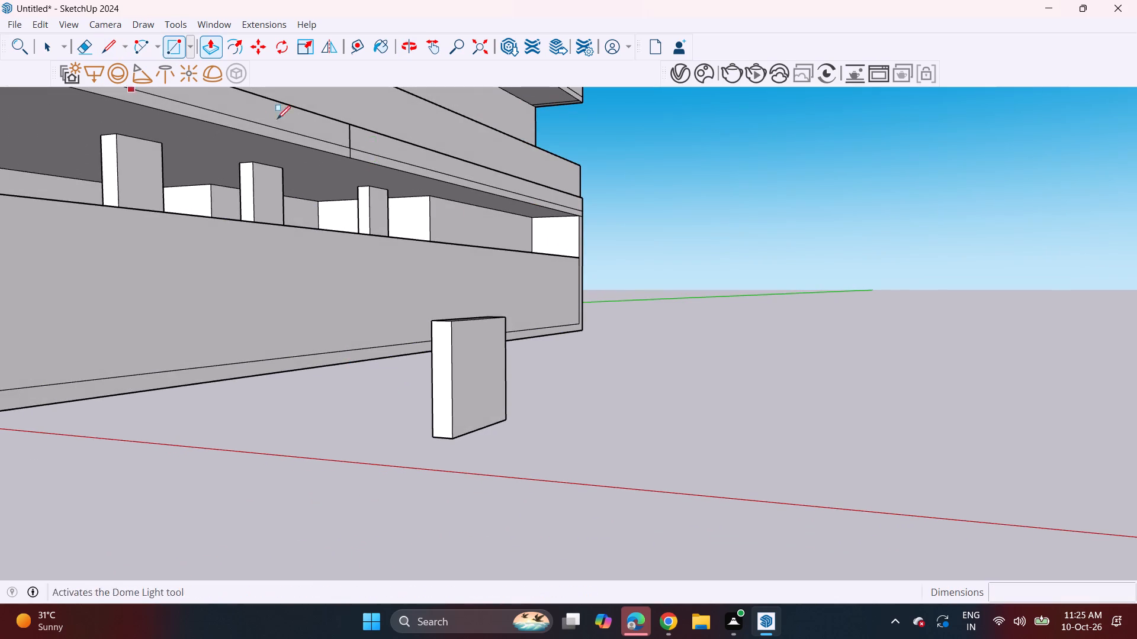
{"action": "scroll", "coordinate": [489, 377], "scroll_direction": "up", "scroll_amount": 4}
{"action": "scroll", "coordinate": [461, 321], "scroll_direction": "up", "scroll_amount": 4}
{"action": "left_click", "coordinate": [413, 271]}
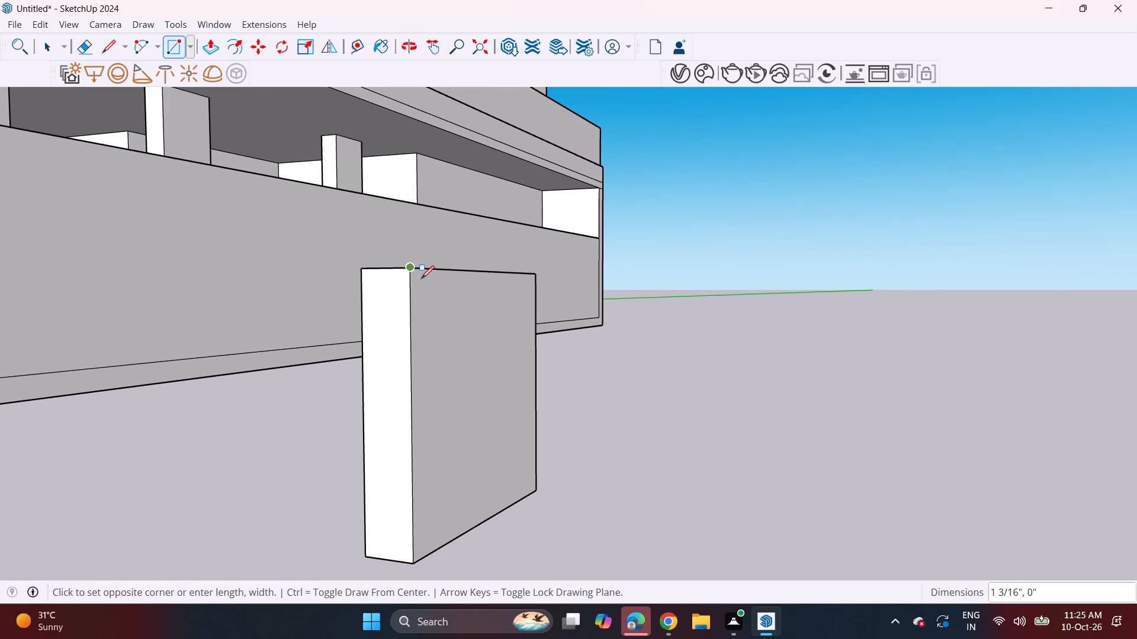
{"action": "left_click", "coordinate": [446, 314]}
Push the block's narrow end face inward 2' 4 1/16" toward the small corner rectangle, leaving a slim post.
{"action": "middle_click_drag", "start_coordinate": [627, 392], "coordinate": [359, 438]}
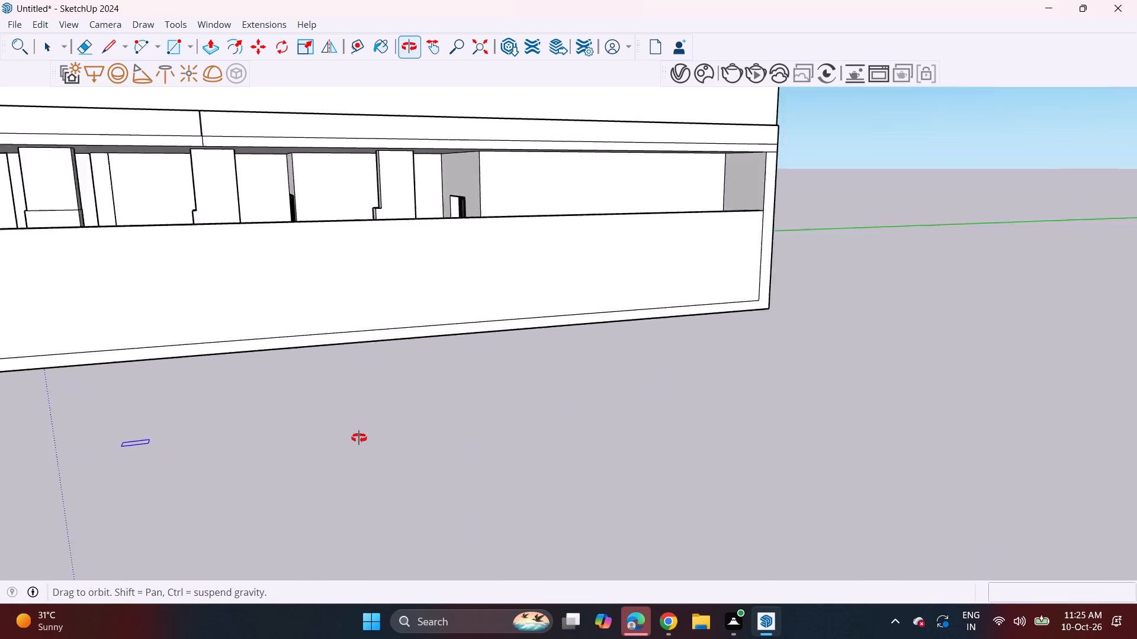
{"action": "middle_click_drag", "start_coordinate": [359, 438], "coordinate": [403, 396]}
{"action": "scroll", "coordinate": [403, 396], "scroll_direction": "down", "scroll_amount": 4}
{"action": "middle_click_drag", "start_coordinate": [323, 433], "coordinate": [572, 415], "text": "shift"}
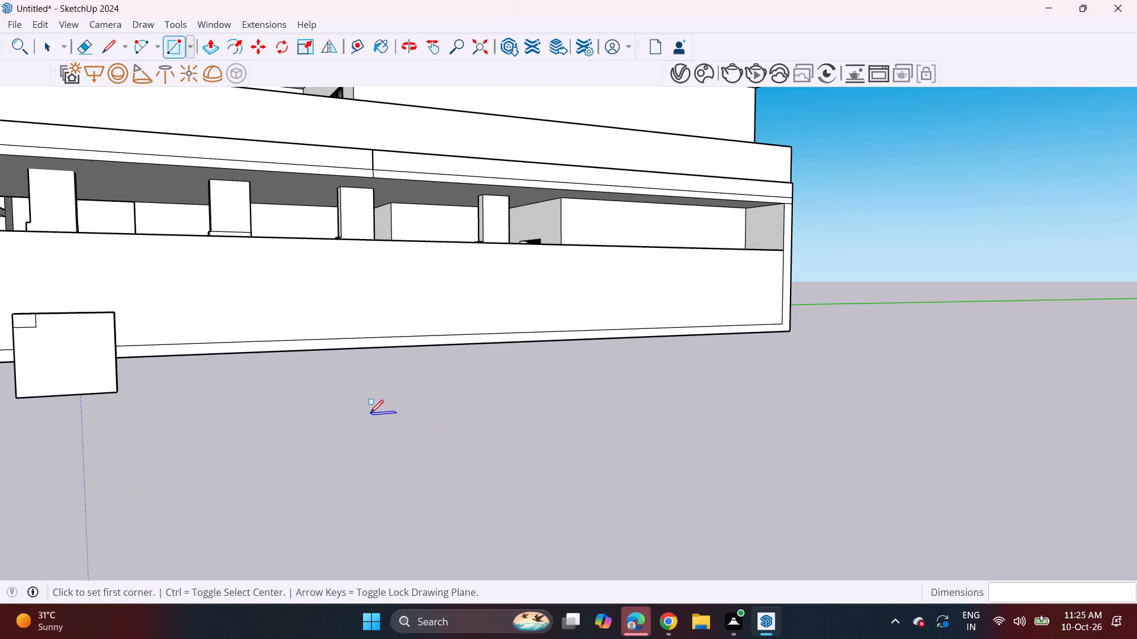
{"action": "middle_click_drag", "start_coordinate": [309, 423], "coordinate": [59, 433]}
{"action": "middle_click_drag", "start_coordinate": [54, 348], "coordinate": [441, 448], "text": "shift"}
{"action": "scroll", "coordinate": [468, 469], "scroll_direction": "up", "scroll_amount": 11}
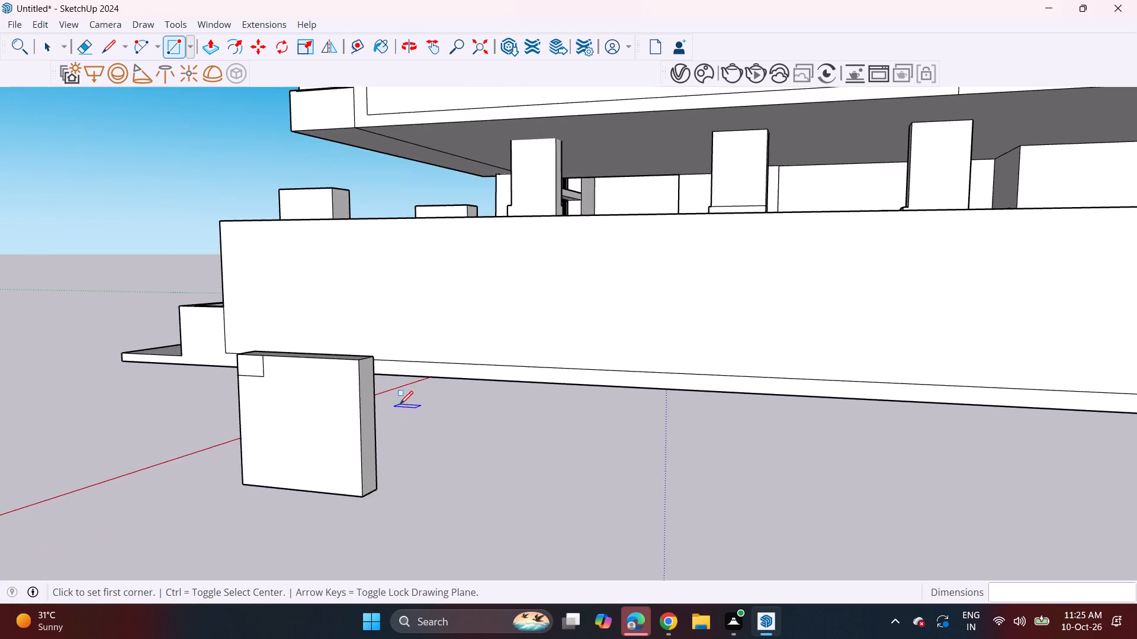
{"action": "scroll", "coordinate": [400, 404], "scroll_direction": "up", "scroll_amount": 2}
{"action": "key", "text": "p"}
{"action": "left_click", "coordinate": [343, 457]}
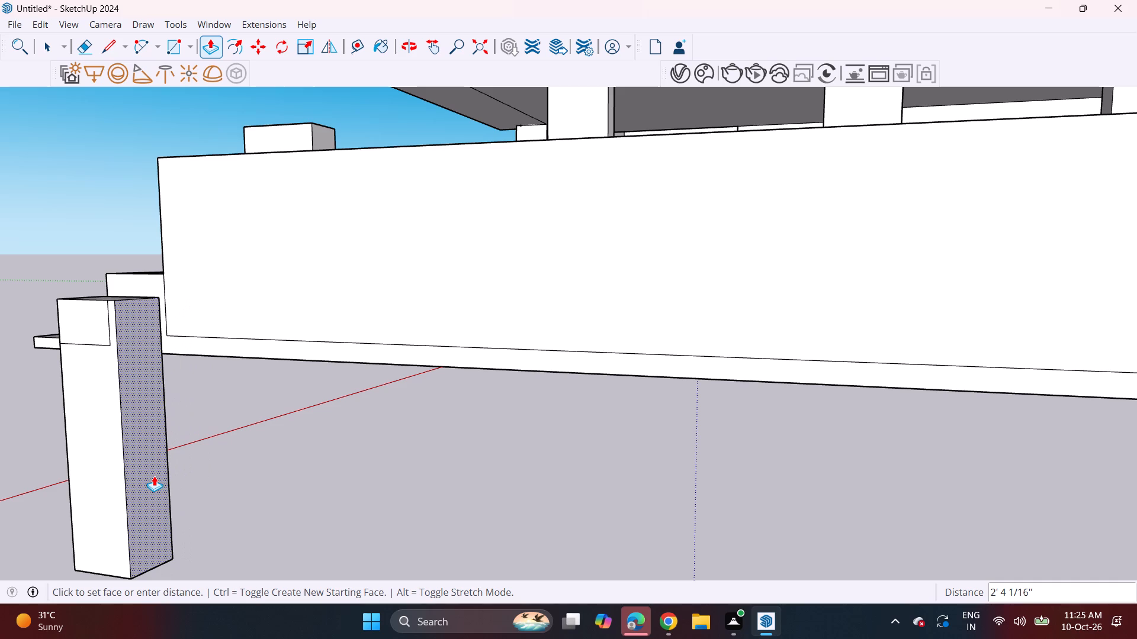
{"action": "left_click", "coordinate": [154, 476]}
Pull the small rectangle at the top of the post outward 6' 13/16" into a long horizontal arm.
{"action": "middle_click_drag", "start_coordinate": [53, 518], "coordinate": [212, 512]}
{"action": "scroll", "coordinate": [215, 488], "scroll_direction": "down", "scroll_amount": 7}
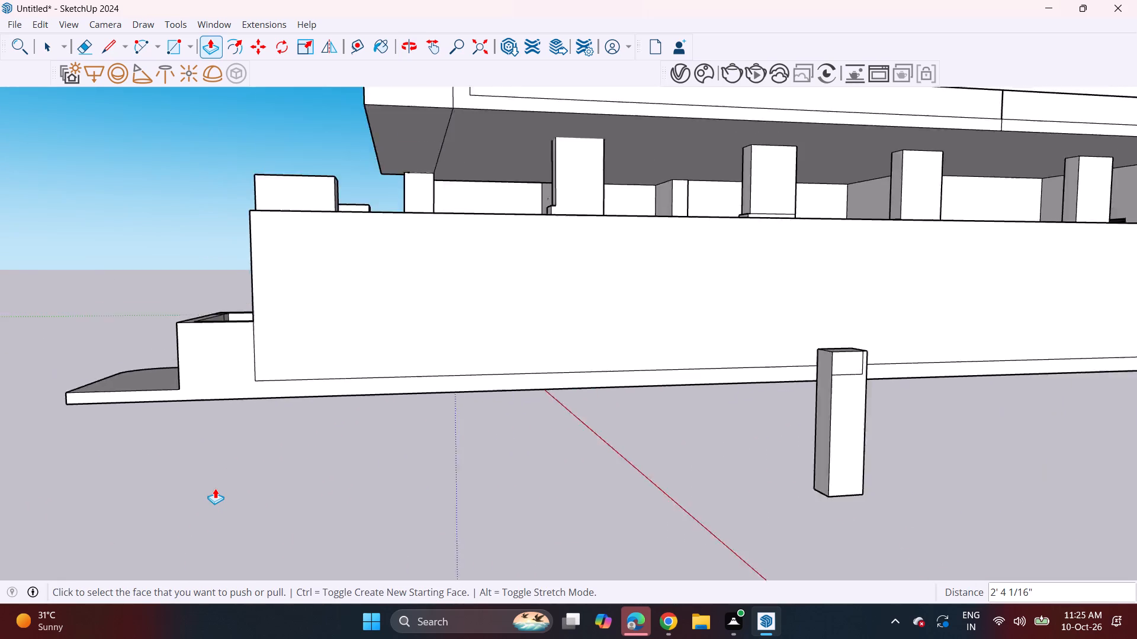
{"action": "scroll", "coordinate": [215, 488], "scroll_direction": "down", "scroll_amount": 9}
{"action": "middle_click_drag", "start_coordinate": [236, 502], "coordinate": [448, 489]}
{"action": "scroll", "coordinate": [928, 373], "scroll_direction": "up", "scroll_amount": 9}
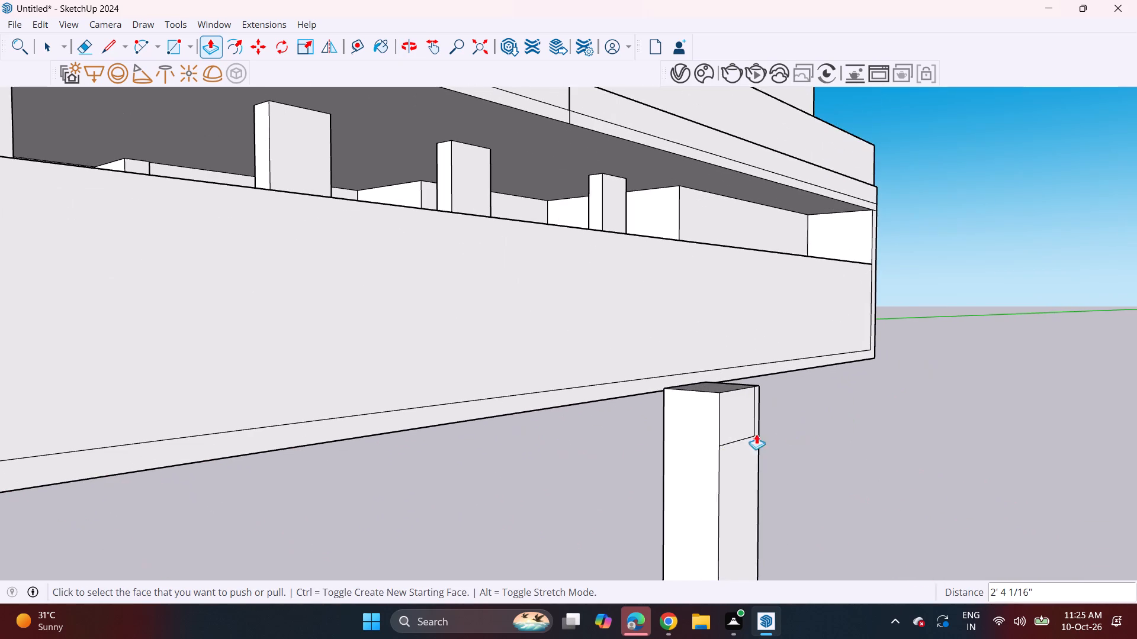
{"action": "left_click", "coordinate": [737, 426]}
{"action": "scroll", "coordinate": [884, 447], "scroll_direction": "down", "scroll_amount": 12}
{"action": "middle_click_drag", "start_coordinate": [889, 443], "coordinate": [868, 433], "text": "shift"}
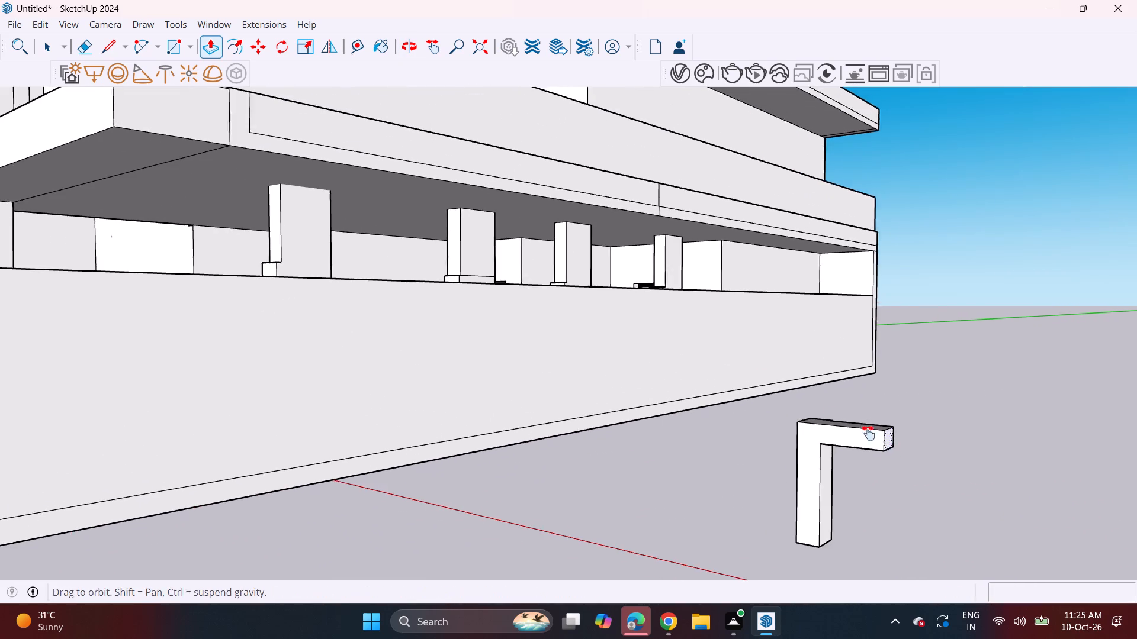
{"action": "middle_click_drag", "start_coordinate": [868, 433], "coordinate": [491, 326], "text": "shift"}
{"action": "middle_click_drag", "start_coordinate": [474, 319], "coordinate": [742, 340]}
{"action": "scroll", "coordinate": [859, 308], "scroll_direction": "down", "scroll_amount": 3}
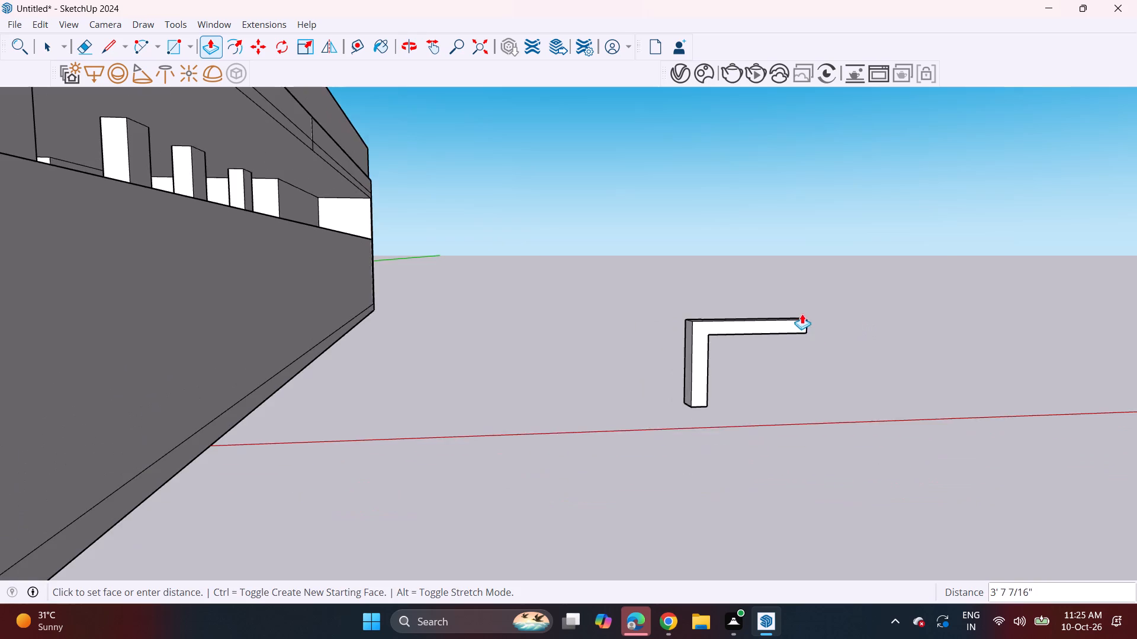
{"action": "middle_click_drag", "start_coordinate": [811, 337], "coordinate": [399, 328]}
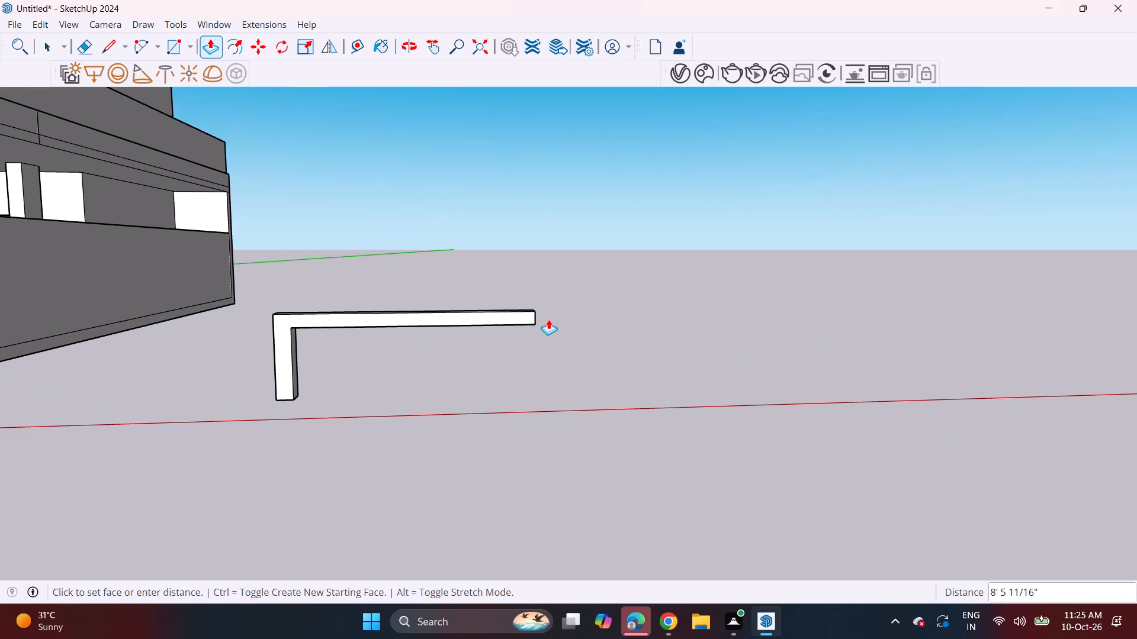
{"action": "left_click", "coordinate": [468, 327]}
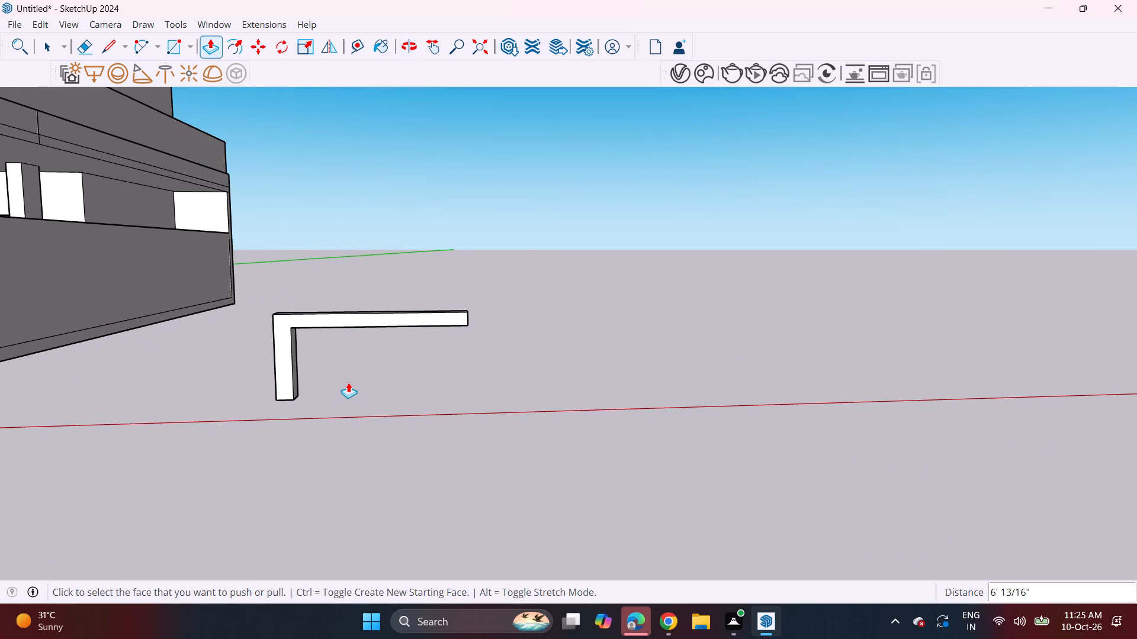
Push the post's inner face beneath the arm back about 2 1/2" to thin the post.
{"action": "scroll", "coordinate": [348, 382], "scroll_direction": "down", "scroll_amount": 12}
{"action": "middle_click_drag", "start_coordinate": [322, 417], "coordinate": [359, 390]}
{"action": "scroll", "coordinate": [359, 390], "scroll_direction": "down", "scroll_amount": 4}
{"action": "middle_click_drag", "start_coordinate": [361, 390], "coordinate": [384, 390], "text": "shift"}
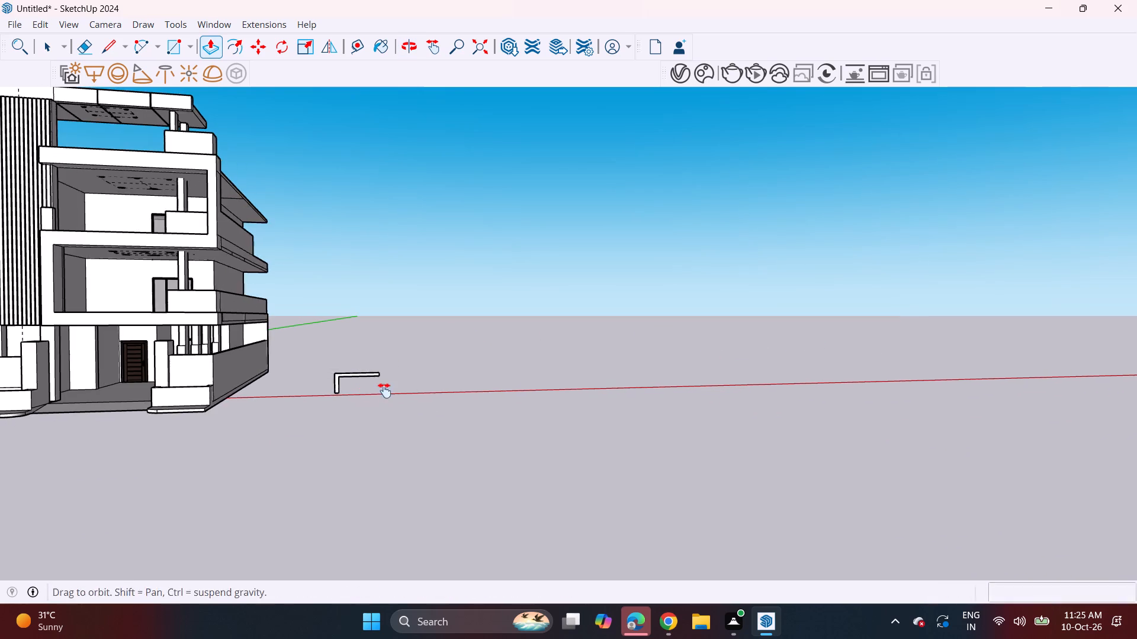
{"action": "middle_click_drag", "start_coordinate": [384, 390], "coordinate": [406, 392], "text": "shift"}
{"action": "scroll", "coordinate": [367, 402], "scroll_direction": "up", "scroll_amount": 3}
{"action": "scroll", "coordinate": [403, 367], "scroll_direction": "up", "scroll_amount": 15}
{"action": "middle_click_drag", "start_coordinate": [387, 394], "coordinate": [269, 398]}
{"action": "scroll", "coordinate": [269, 398], "scroll_direction": "up", "scroll_amount": 4}
{"action": "left_click", "coordinate": [226, 434]}
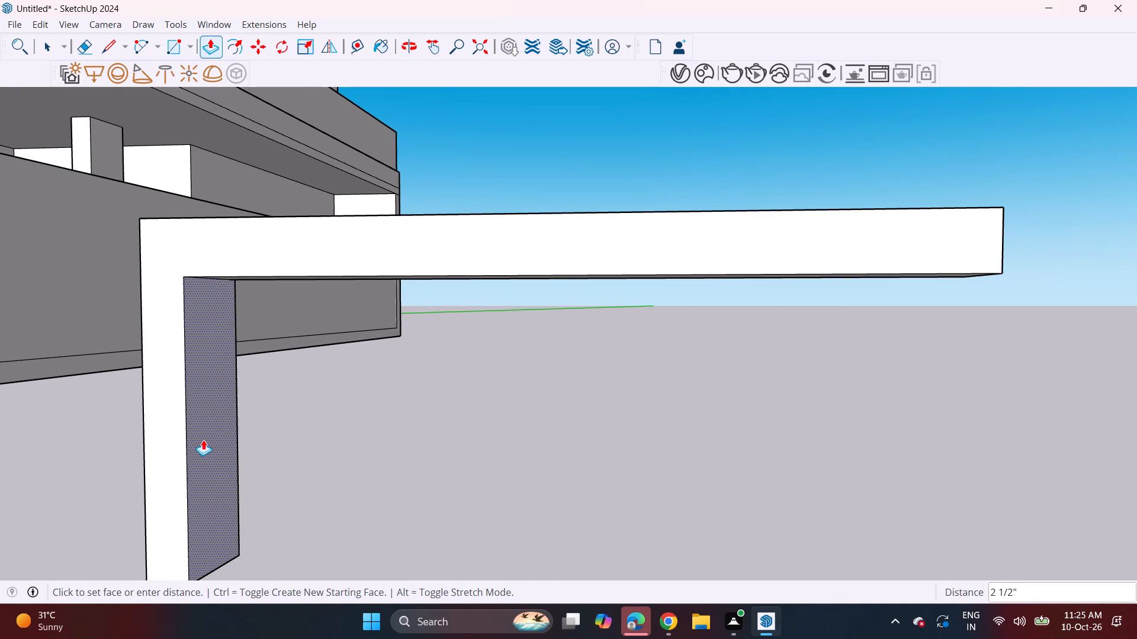
{"action": "left_click", "coordinate": [196, 440]}
Examine the L-shaped post and arm from the front and from below, including their inner corner.
{"action": "middle_click_drag", "start_coordinate": [378, 424], "coordinate": [382, 395]}
{"action": "middle_click", "coordinate": [382, 395]}
{"action": "scroll", "coordinate": [372, 365], "scroll_direction": "down", "scroll_amount": 4}
{"action": "middle_click_drag", "start_coordinate": [400, 334], "coordinate": [388, 450], "text": "shift"}
{"action": "middle_click_drag", "start_coordinate": [404, 431], "coordinate": [418, 353]}
{"action": "scroll", "coordinate": [442, 327], "scroll_direction": "up", "scroll_amount": 4}
{"action": "double_click", "coordinate": [443, 315]}
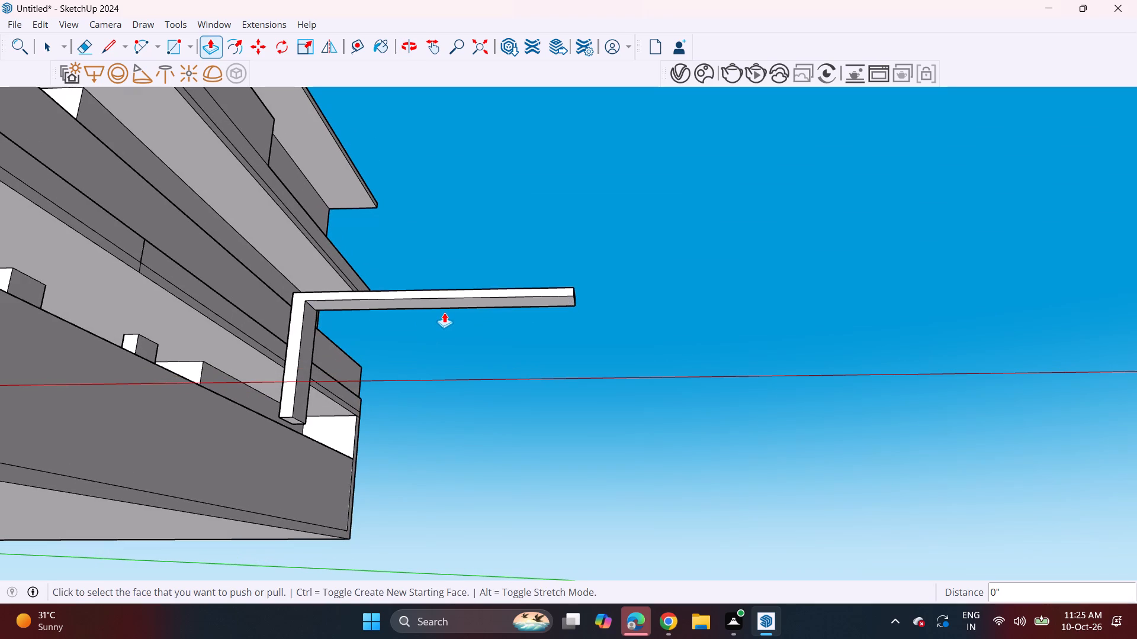
{"action": "middle_click_drag", "start_coordinate": [449, 350], "coordinate": [467, 375]}
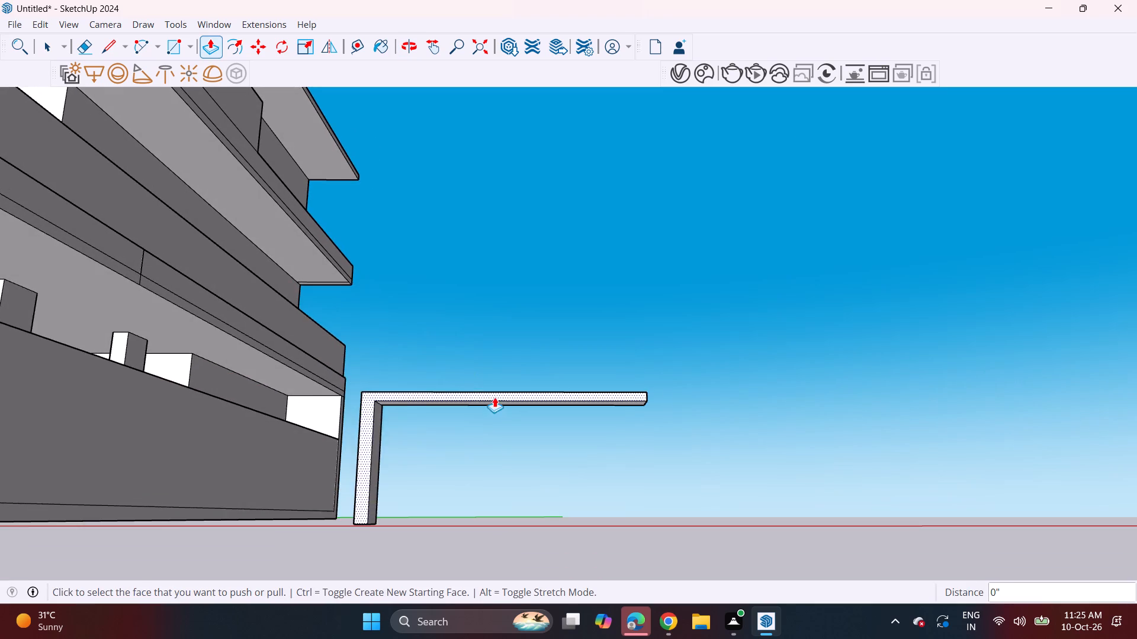
{"action": "scroll", "coordinate": [500, 404], "scroll_direction": "down", "scroll_amount": 10}
{"action": "middle_click_drag", "start_coordinate": [495, 427], "coordinate": [451, 307]}
{"action": "middle_click_drag", "start_coordinate": [441, 306], "coordinate": [449, 331]}
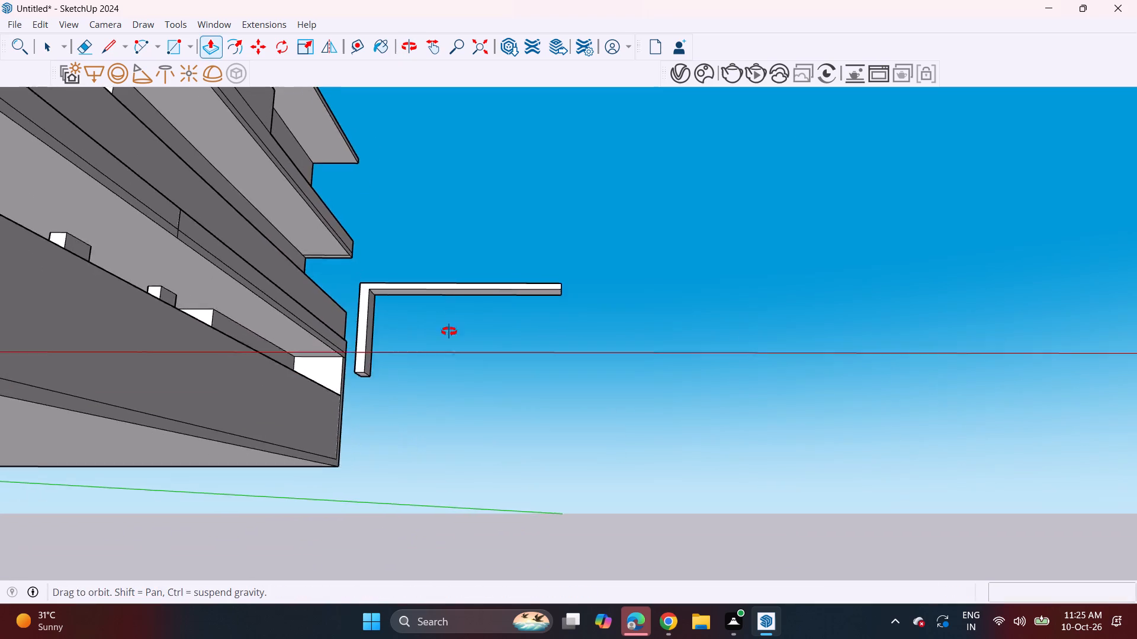
{"action": "middle_click_drag", "start_coordinate": [449, 331], "coordinate": [465, 373]}
{"action": "middle_click_drag", "start_coordinate": [475, 511], "coordinate": [428, 363]}
{"action": "scroll", "coordinate": [423, 362], "scroll_direction": "up", "scroll_amount": 6}
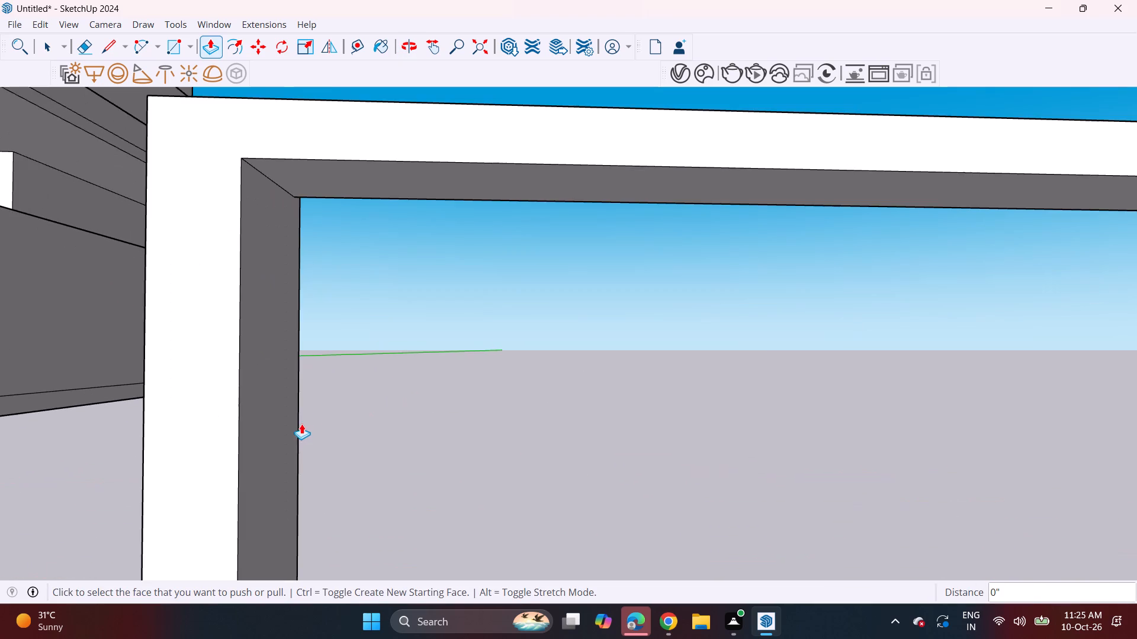
{"action": "scroll", "coordinate": [312, 402], "scroll_direction": "down", "scroll_amount": 10}
{"action": "middle_click_drag", "start_coordinate": [313, 401], "coordinate": [349, 412]}
Draw a narrow strip rectangle about 8 1/4" long across the arm's underside, a short distance from the post.
{"action": "scroll", "coordinate": [377, 411], "scroll_direction": "up", "scroll_amount": 4}
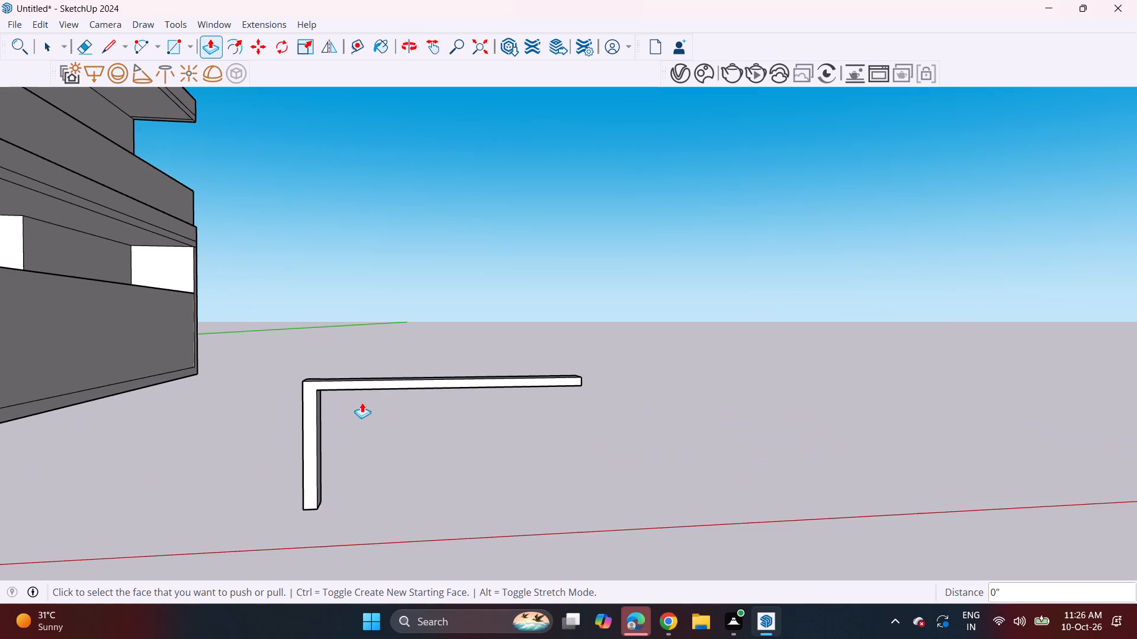
{"action": "scroll", "coordinate": [351, 393], "scroll_direction": "up", "scroll_amount": 3}
{"action": "middle_click_drag", "start_coordinate": [349, 390], "coordinate": [334, 369]}
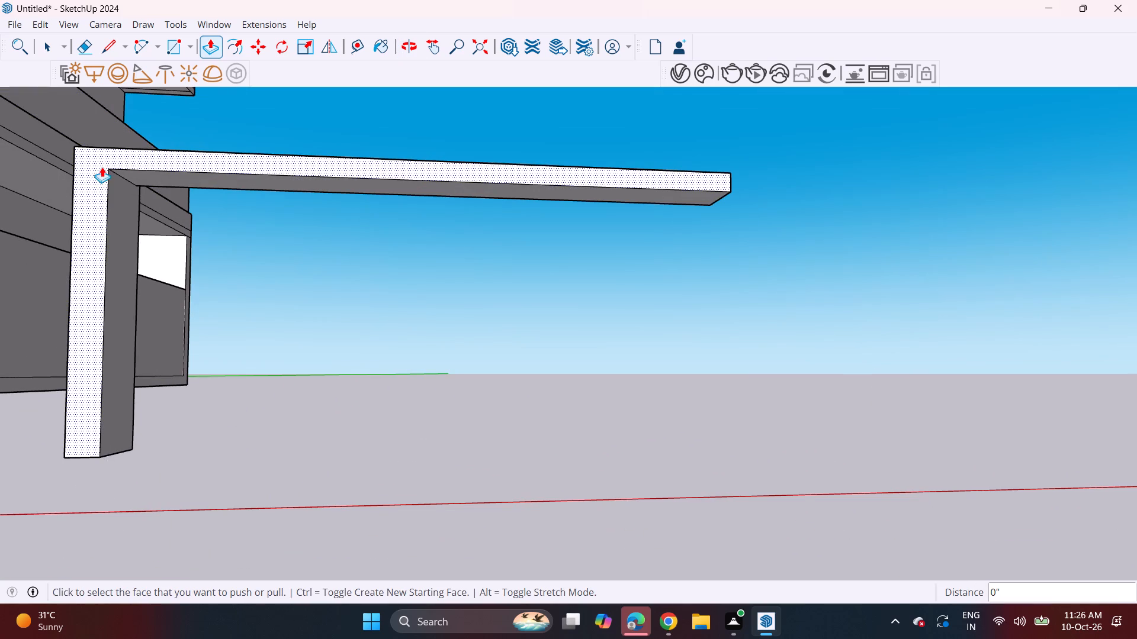
{"action": "middle_click_drag", "start_coordinate": [105, 180], "coordinate": [116, 162]}
{"action": "middle_click_drag", "start_coordinate": [130, 143], "coordinate": [158, 289], "text": "shift"}
{"action": "middle_click_drag", "start_coordinate": [115, 334], "coordinate": [150, 247]}
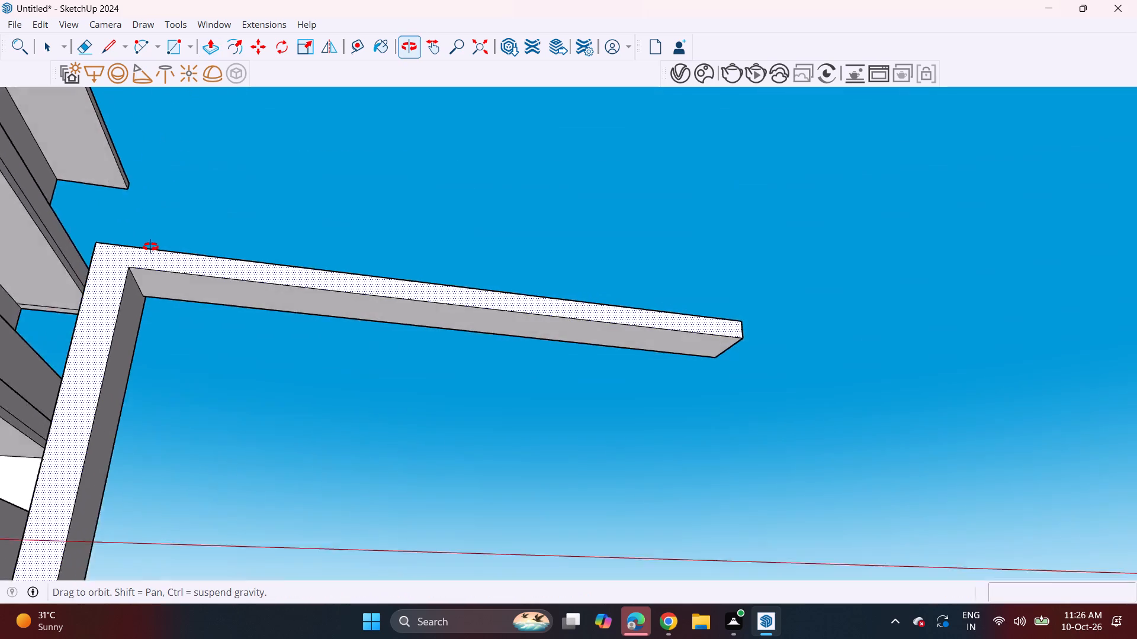
{"action": "middle_click_drag", "start_coordinate": [150, 247], "coordinate": [175, 197]}
{"action": "scroll", "coordinate": [163, 224], "scroll_direction": "up", "scroll_amount": 5}
{"action": "left_click_drag", "start_coordinate": [169, 47], "coordinate": [172, 57]}
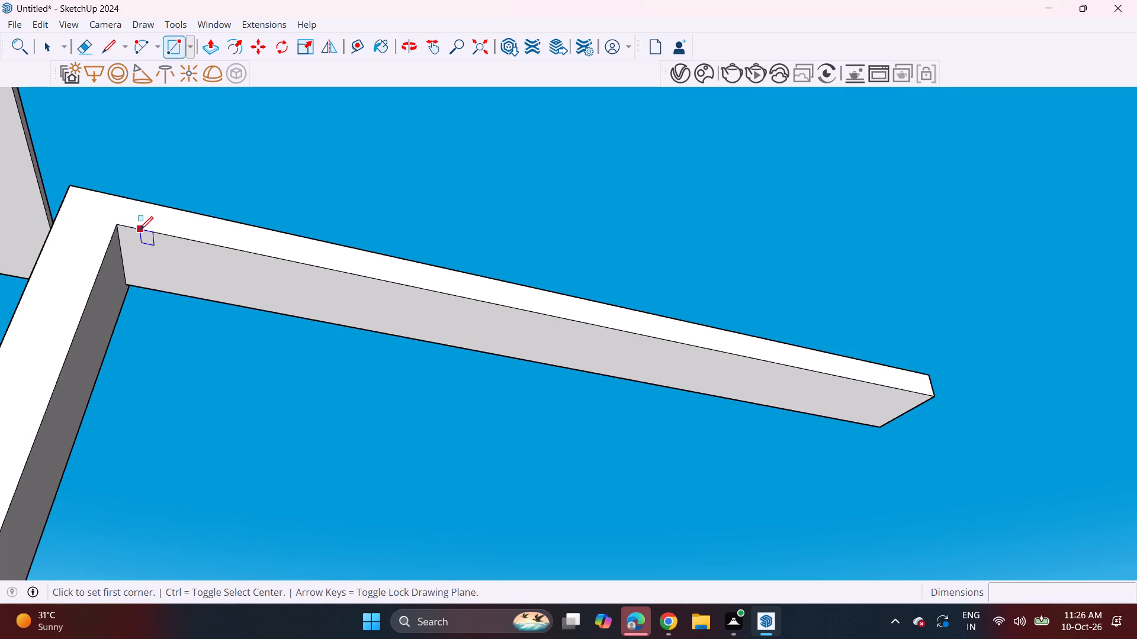
{"action": "left_click_drag", "start_coordinate": [140, 230], "coordinate": [142, 236]}
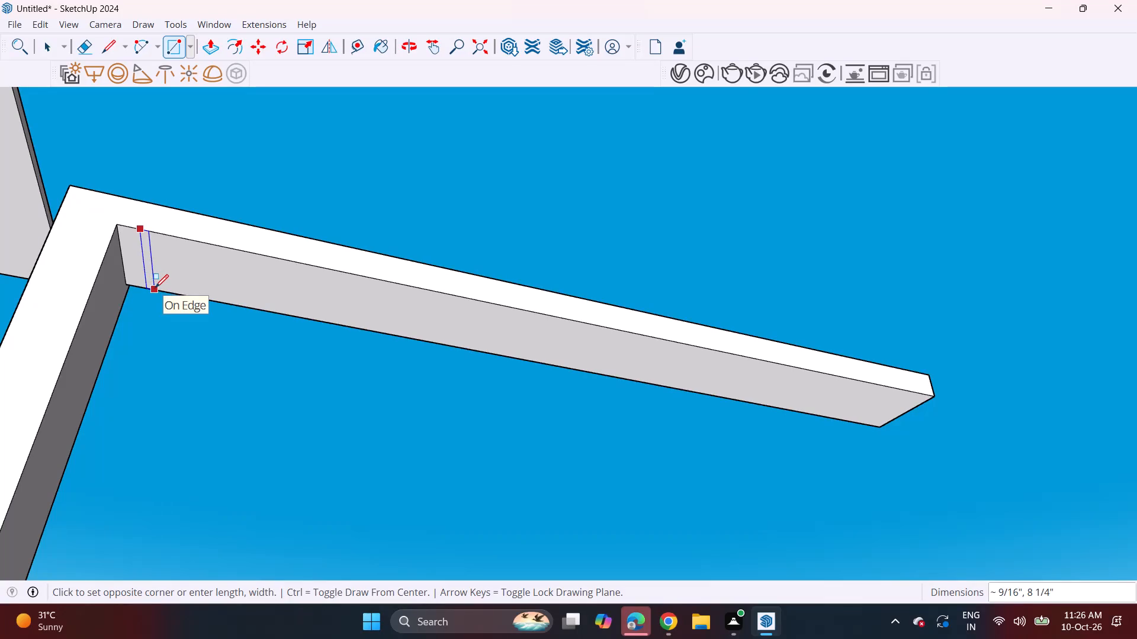
{"action": "left_click", "coordinate": [164, 291]}
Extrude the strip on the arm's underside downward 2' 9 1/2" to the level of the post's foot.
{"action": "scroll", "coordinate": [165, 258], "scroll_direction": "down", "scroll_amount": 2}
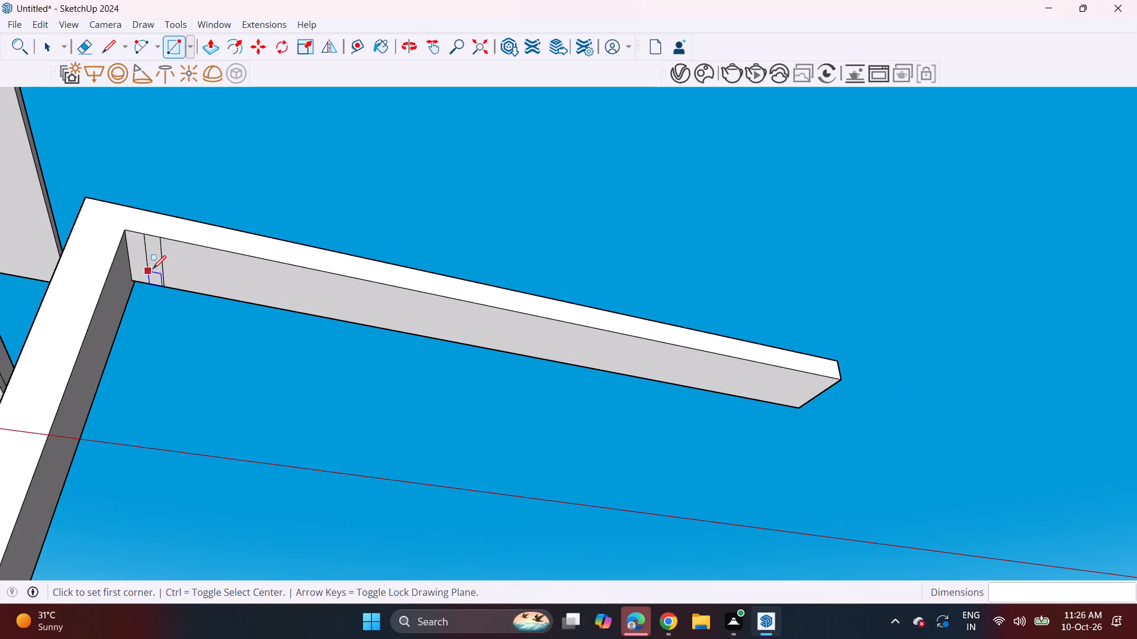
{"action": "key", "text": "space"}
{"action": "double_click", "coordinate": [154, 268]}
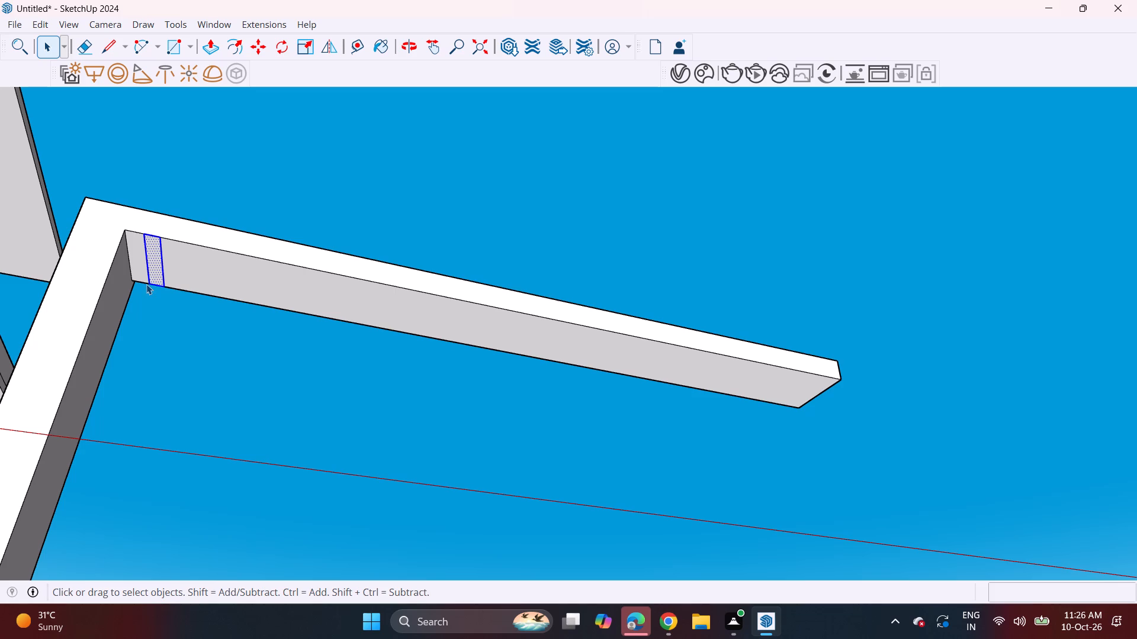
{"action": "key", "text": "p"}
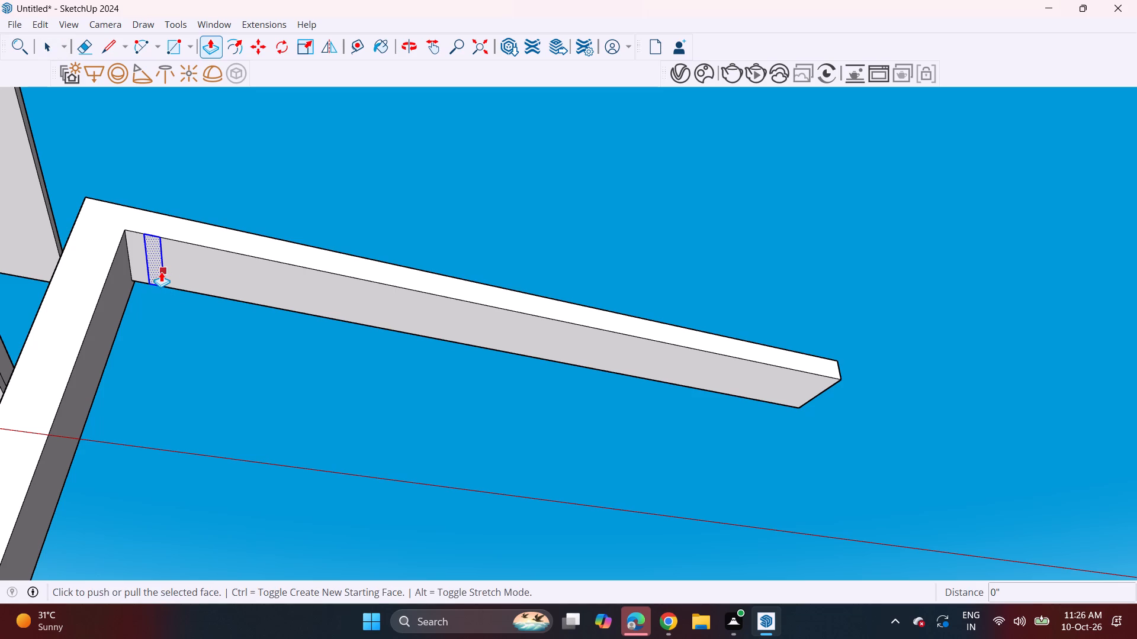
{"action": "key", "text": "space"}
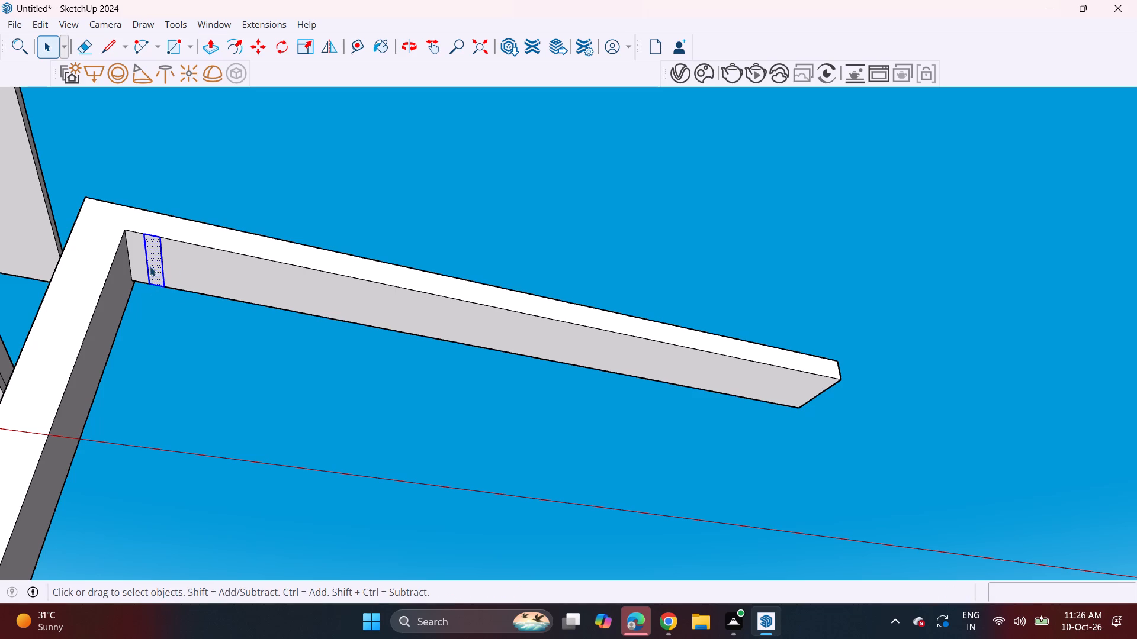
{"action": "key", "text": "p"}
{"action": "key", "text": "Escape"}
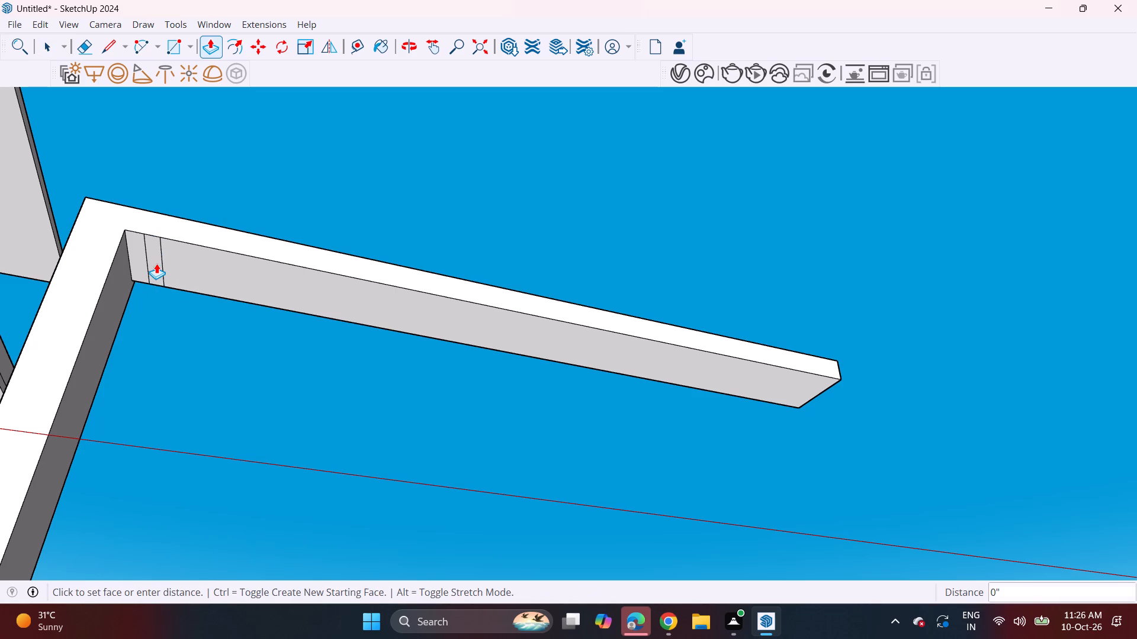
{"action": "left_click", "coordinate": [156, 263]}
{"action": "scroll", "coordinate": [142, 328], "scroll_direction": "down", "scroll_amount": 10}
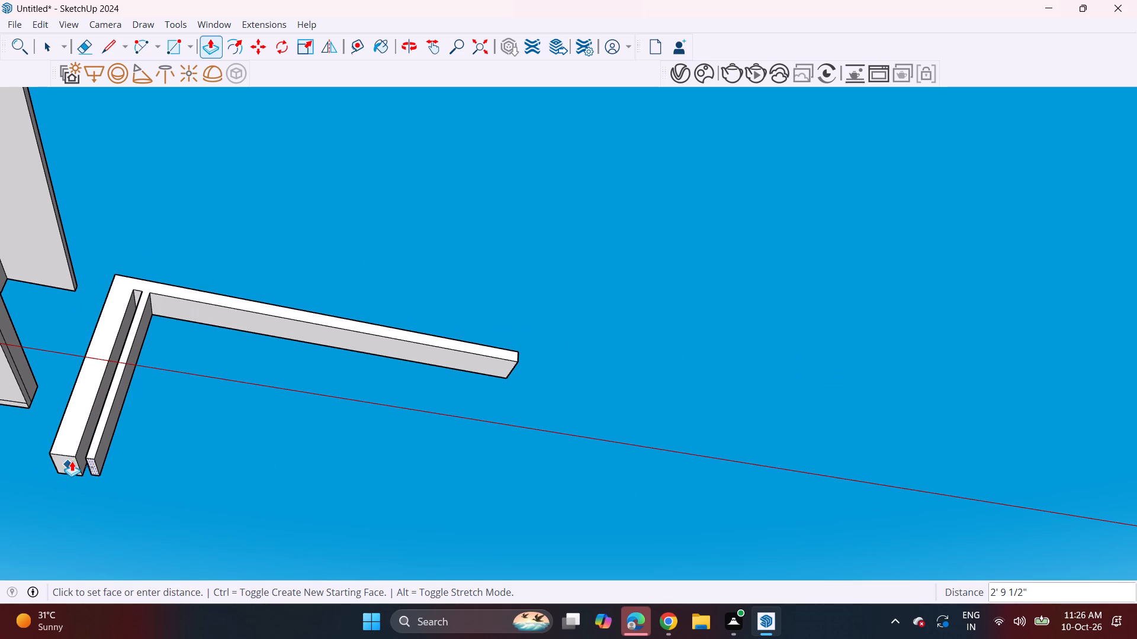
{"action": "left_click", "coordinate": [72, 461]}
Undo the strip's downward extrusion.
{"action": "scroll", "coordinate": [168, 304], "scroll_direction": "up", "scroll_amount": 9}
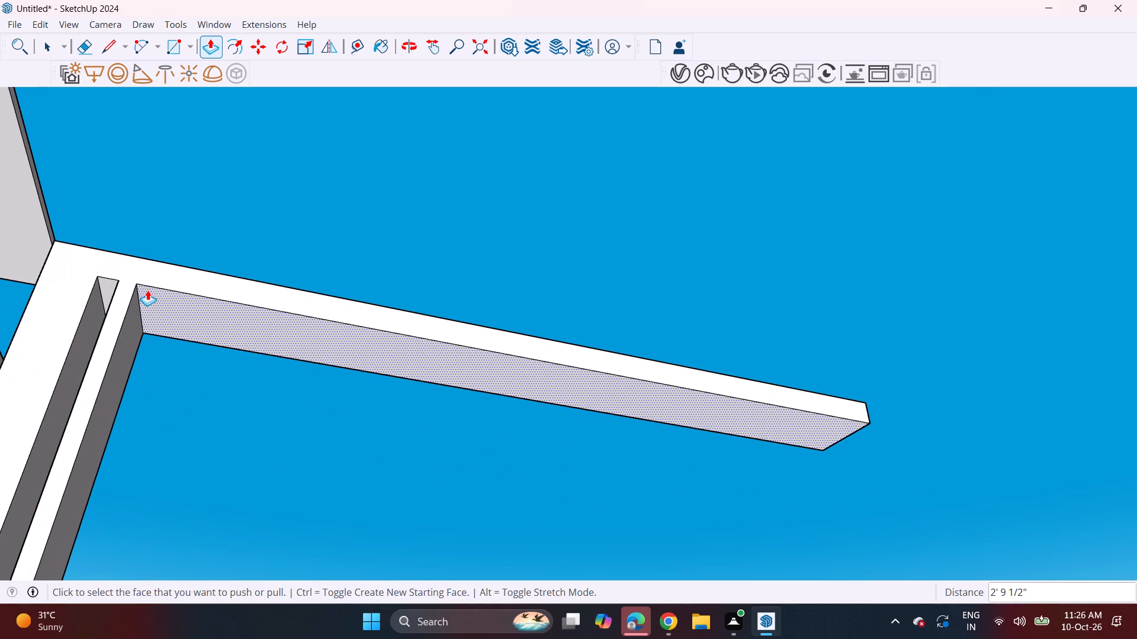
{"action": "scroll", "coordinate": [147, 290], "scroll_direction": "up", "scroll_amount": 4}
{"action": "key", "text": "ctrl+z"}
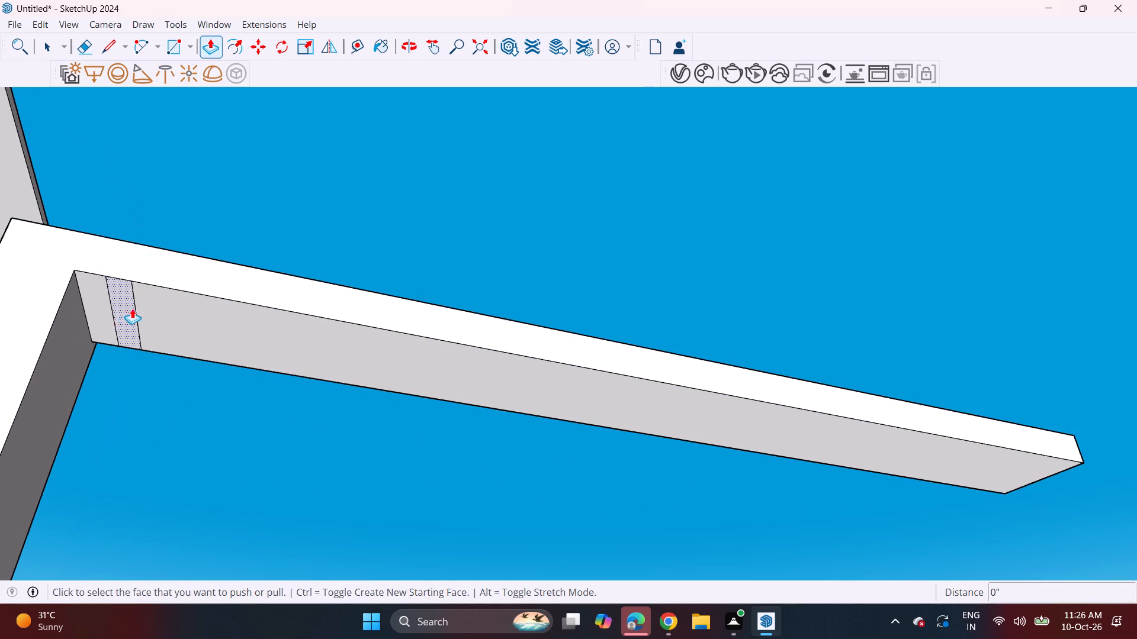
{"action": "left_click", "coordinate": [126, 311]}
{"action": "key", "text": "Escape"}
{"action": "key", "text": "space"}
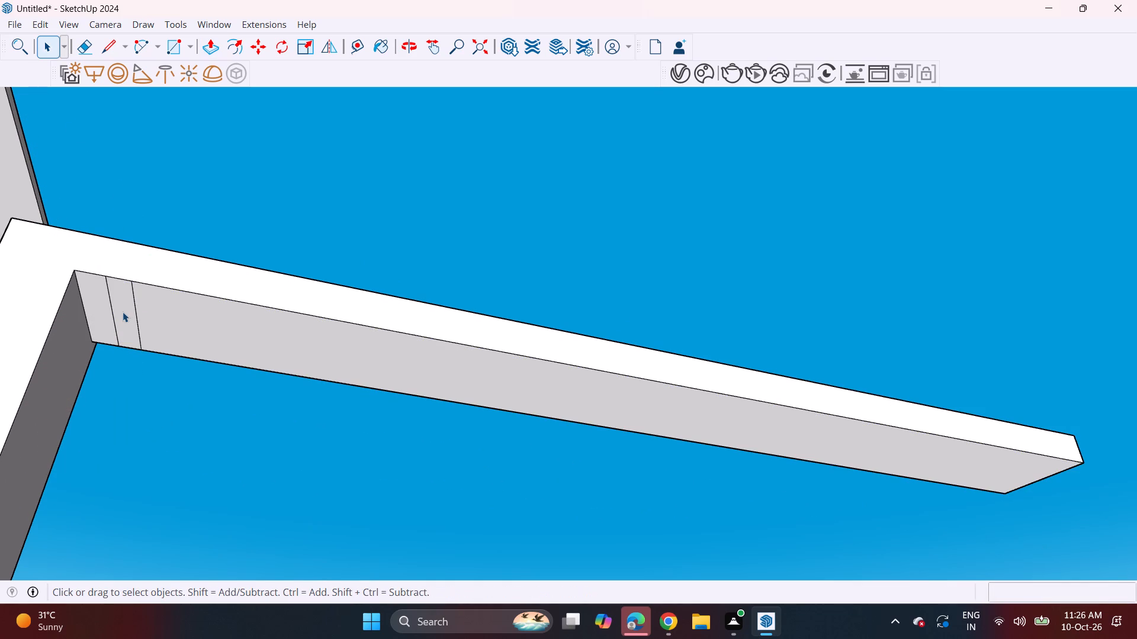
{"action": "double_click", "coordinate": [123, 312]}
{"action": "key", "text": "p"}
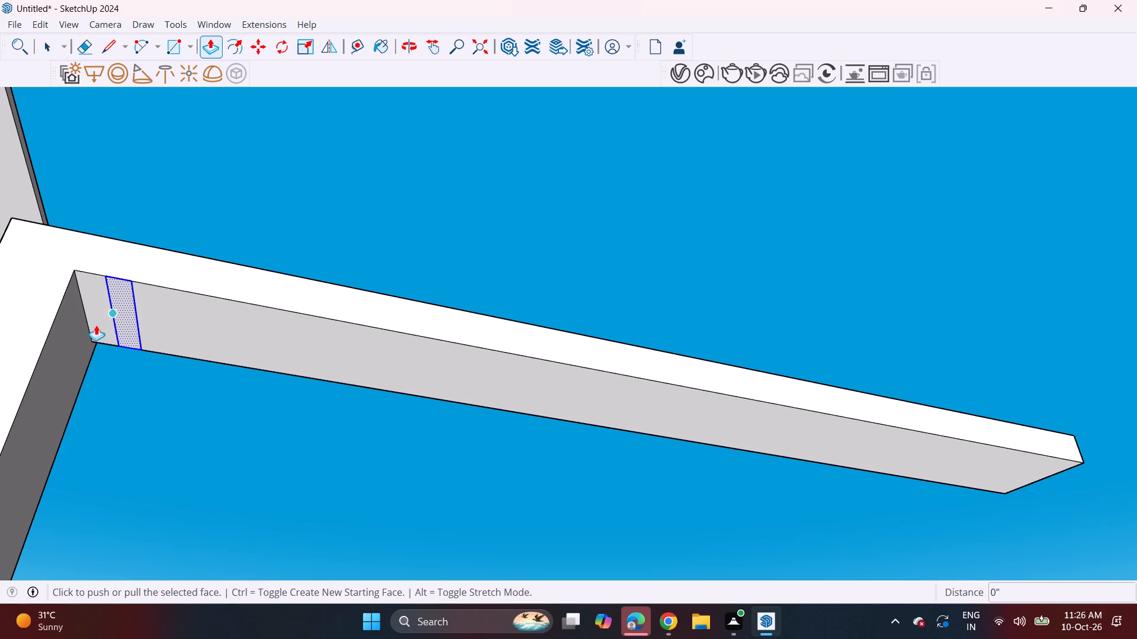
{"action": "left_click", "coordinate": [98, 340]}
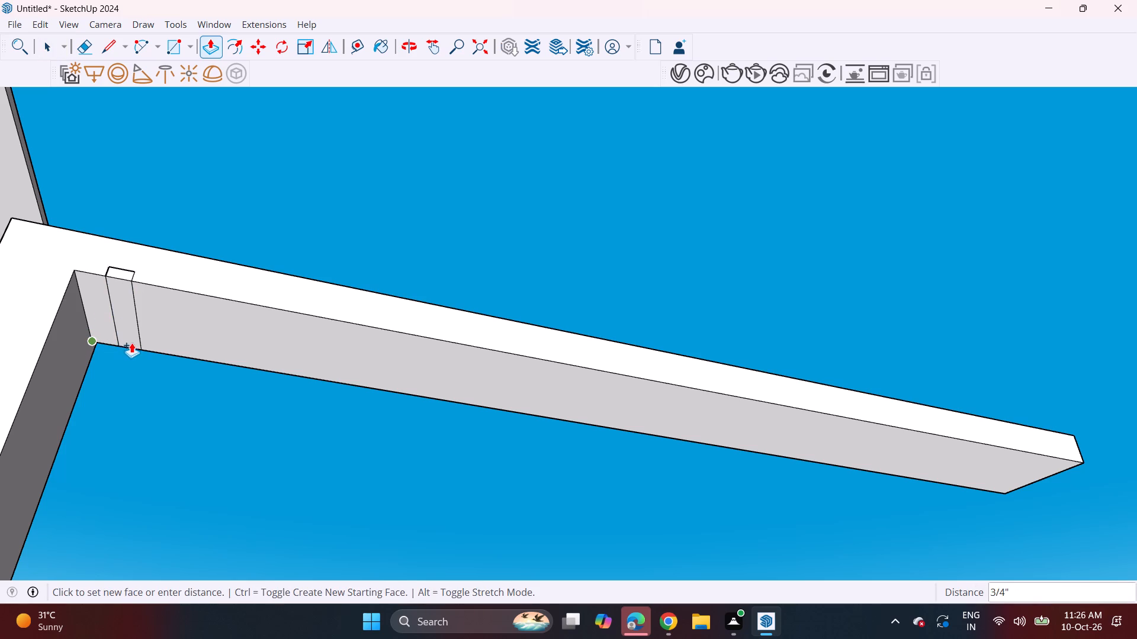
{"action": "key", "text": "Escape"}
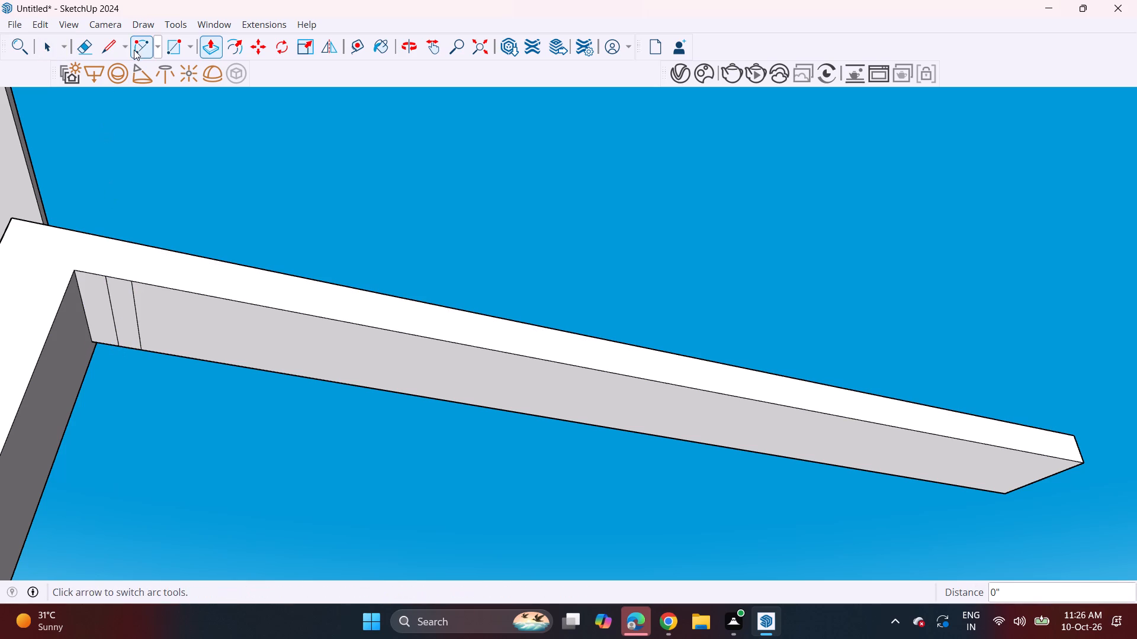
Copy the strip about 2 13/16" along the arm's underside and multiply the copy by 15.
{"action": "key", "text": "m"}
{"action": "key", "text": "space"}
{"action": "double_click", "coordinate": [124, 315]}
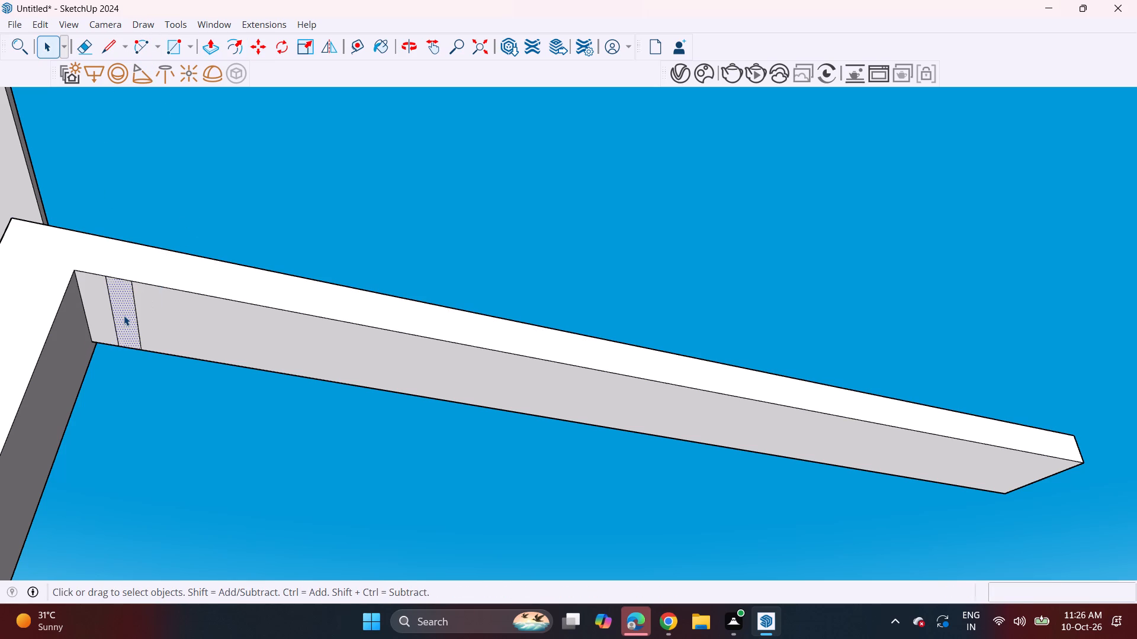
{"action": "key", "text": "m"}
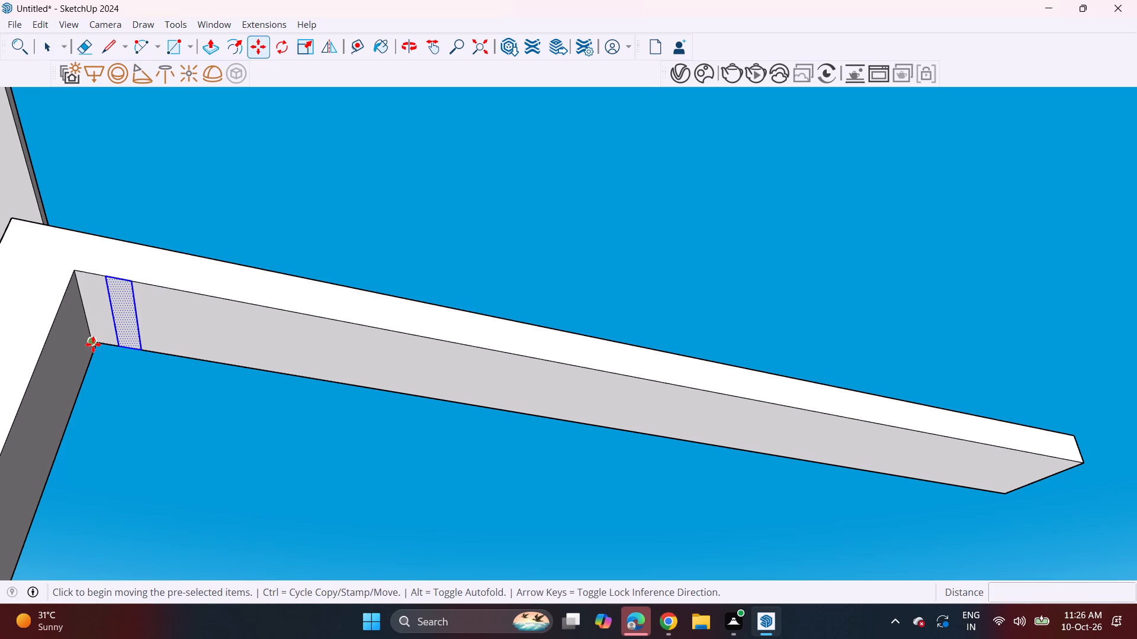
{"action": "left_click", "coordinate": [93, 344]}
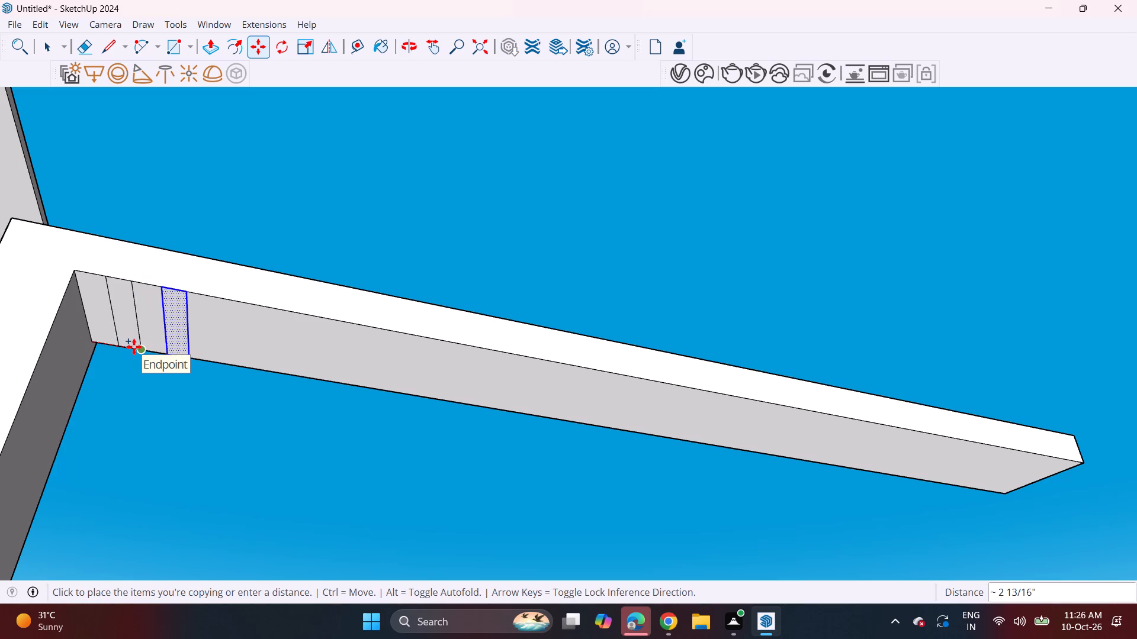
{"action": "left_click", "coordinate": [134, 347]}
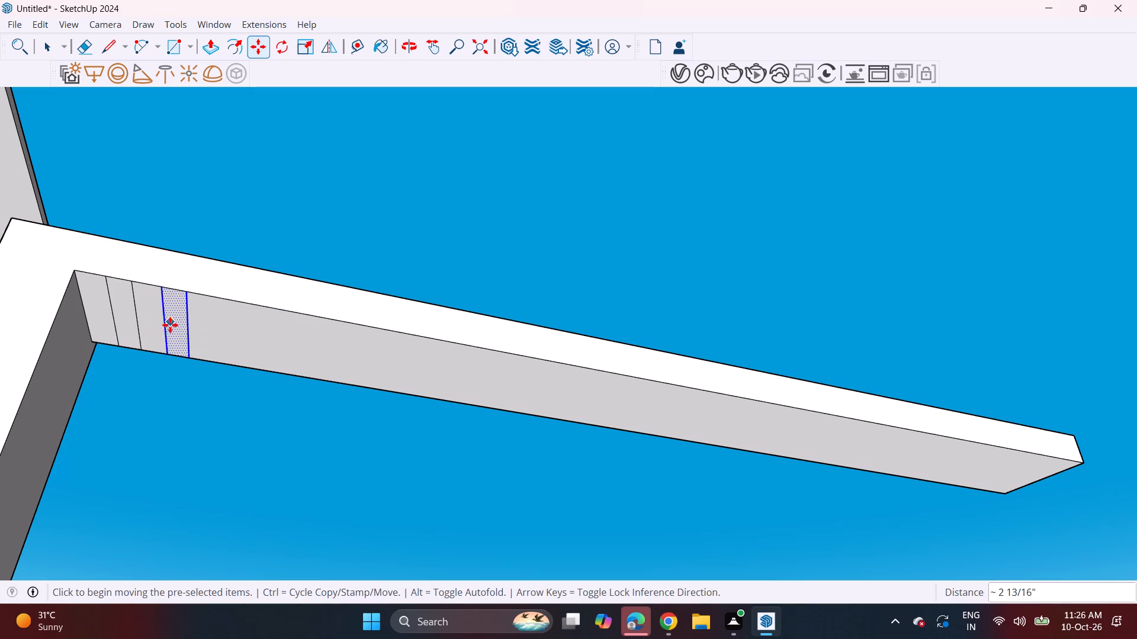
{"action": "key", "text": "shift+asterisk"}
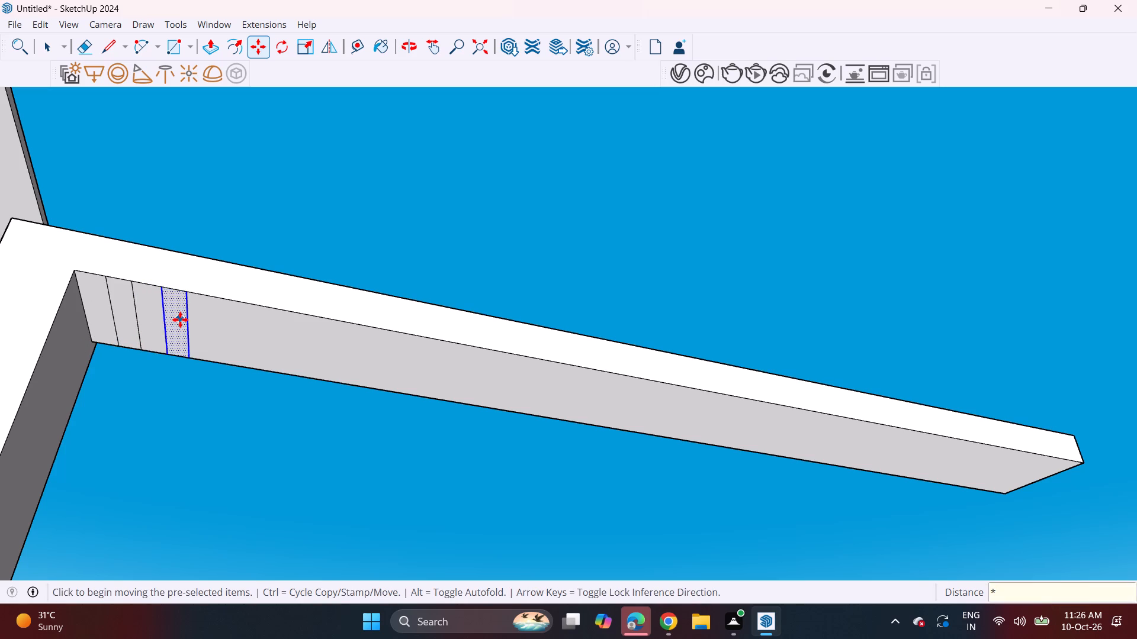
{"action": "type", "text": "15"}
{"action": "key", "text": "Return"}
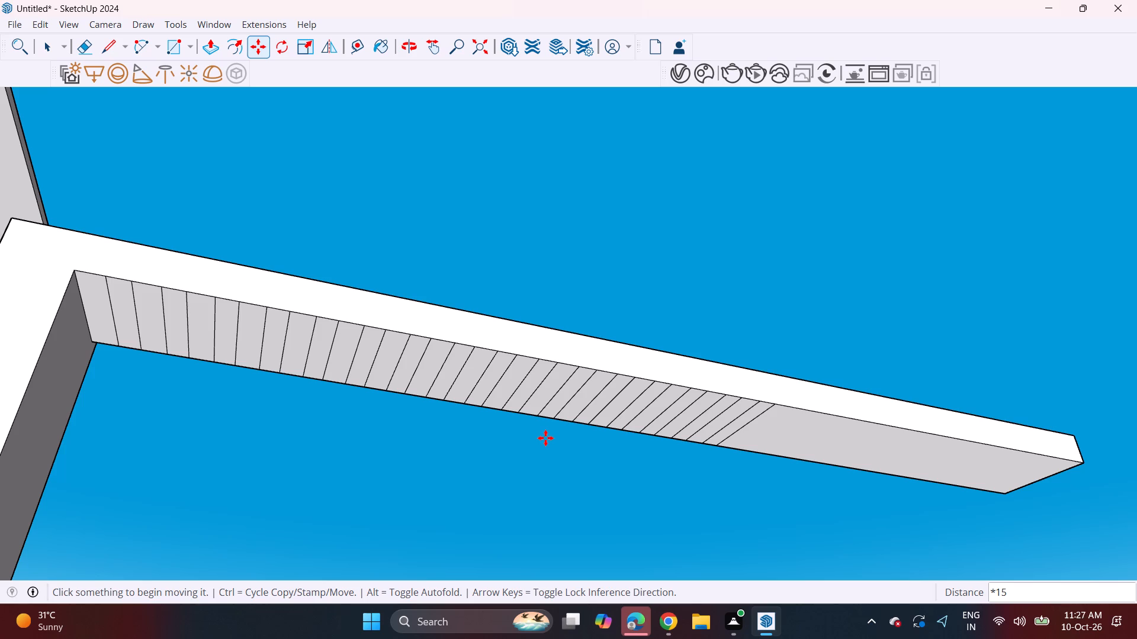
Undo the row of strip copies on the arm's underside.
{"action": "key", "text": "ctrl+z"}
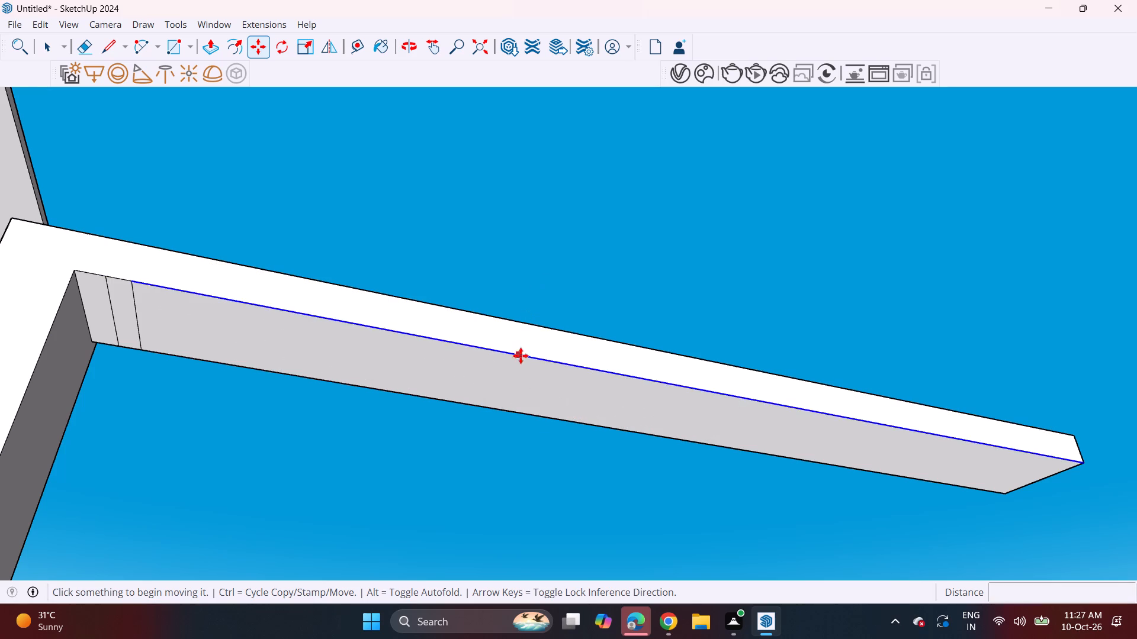
Copy the strip 4 1/4" along the arm's underside away from the post and multiply the copy by 10.
{"action": "key", "text": "space"}
{"action": "double_click", "coordinate": [128, 322]}
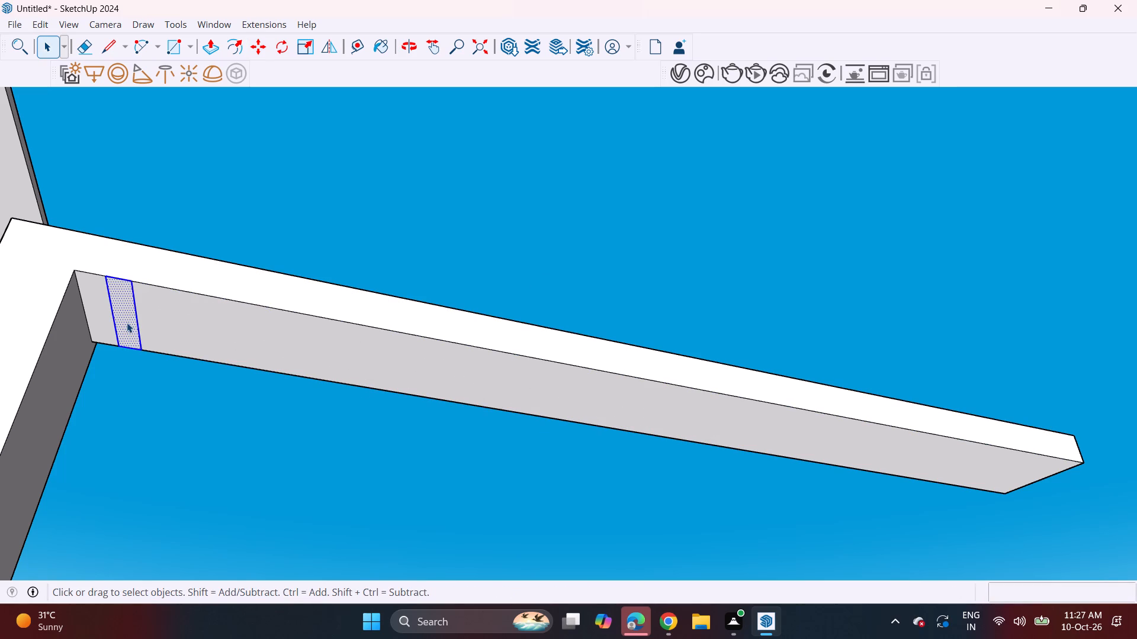
{"action": "key", "text": "m"}
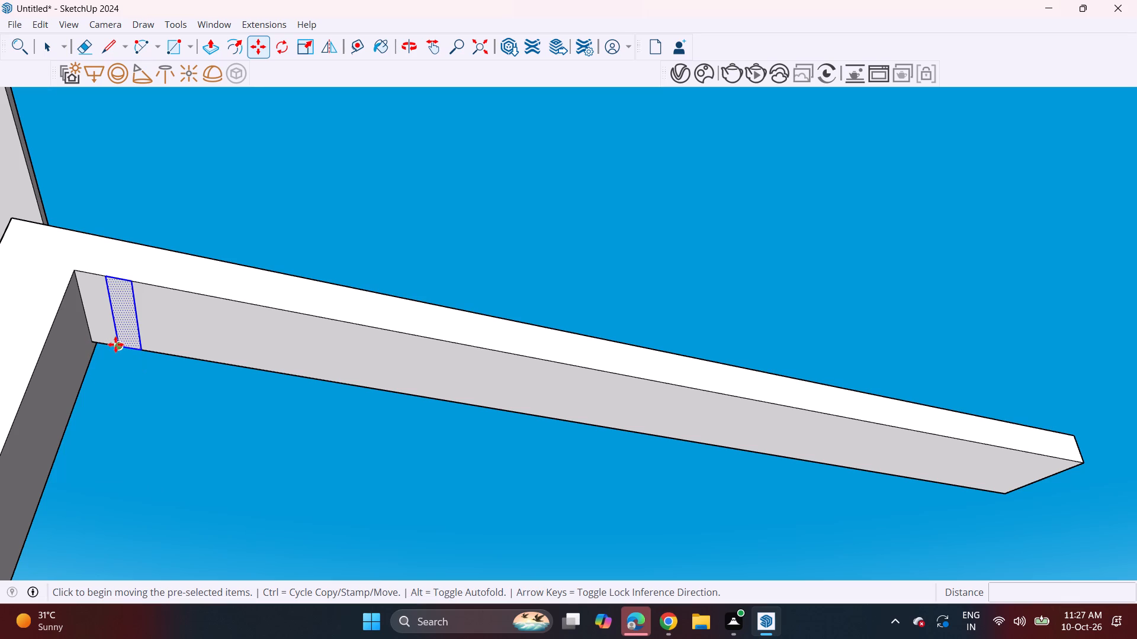
{"action": "left_click", "coordinate": [117, 344]}
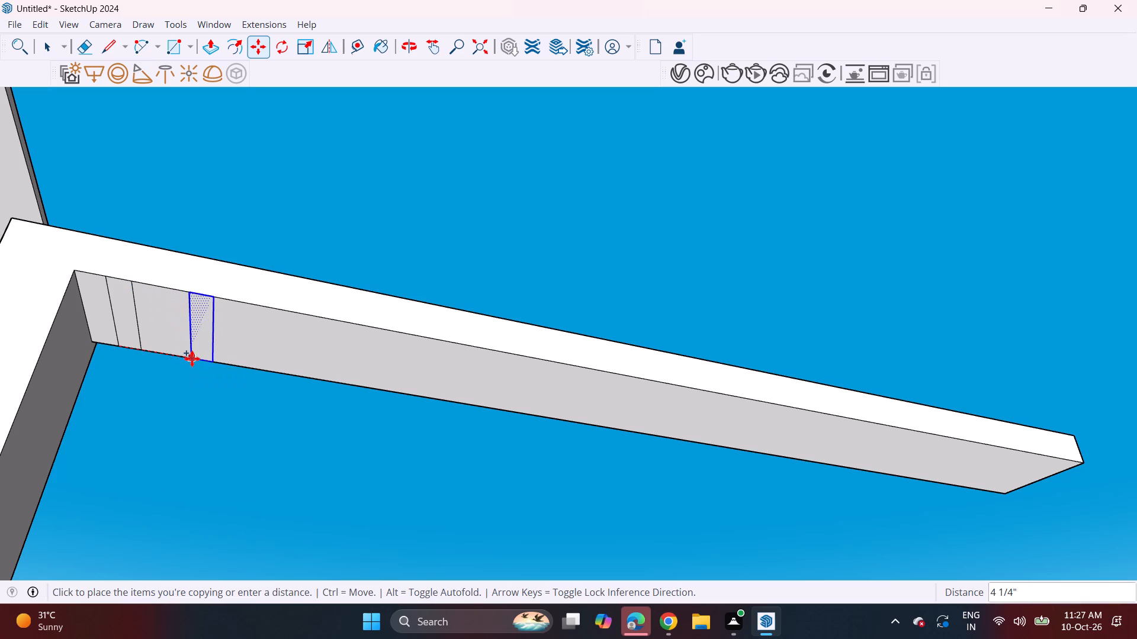
{"action": "left_click", "coordinate": [192, 359]}
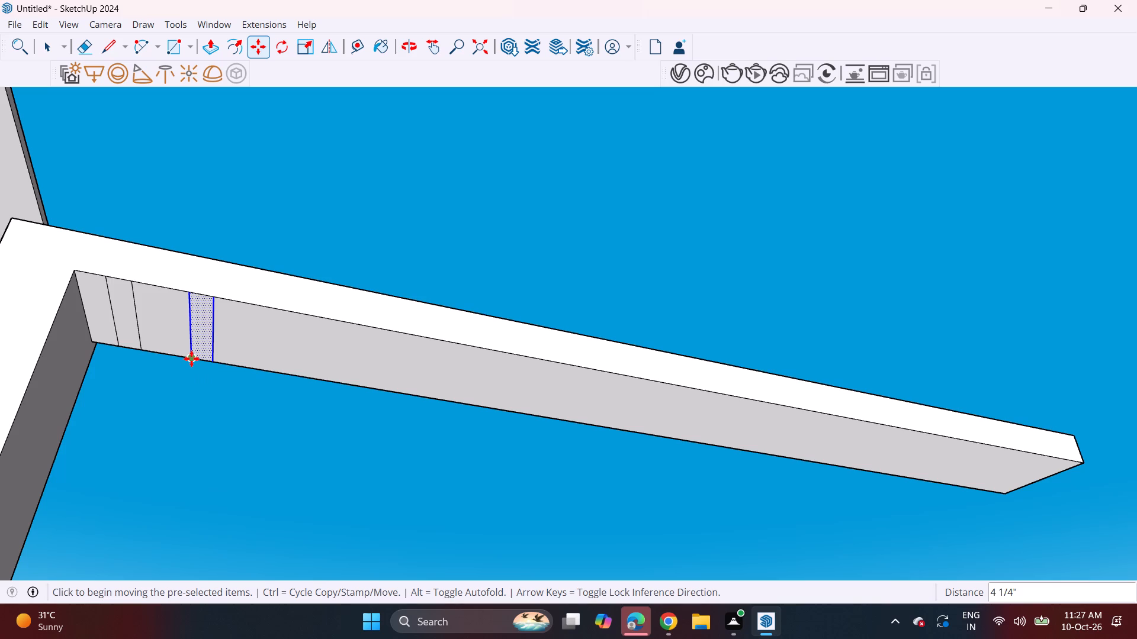
{"action": "key", "text": "shift+asterisk"}
{"action": "type", "text": "10"}
{"action": "key", "text": "Return"}
Copy the outermost strip 4 1/4" further towards the arm's free end and multiply the copy by 6.
{"action": "scroll", "coordinate": [678, 409], "scroll_direction": "down", "scroll_amount": 1}
{"action": "middle_click_drag", "start_coordinate": [678, 409], "coordinate": [604, 406]}
{"action": "middle_click_drag", "start_coordinate": [798, 431], "coordinate": [580, 410]}
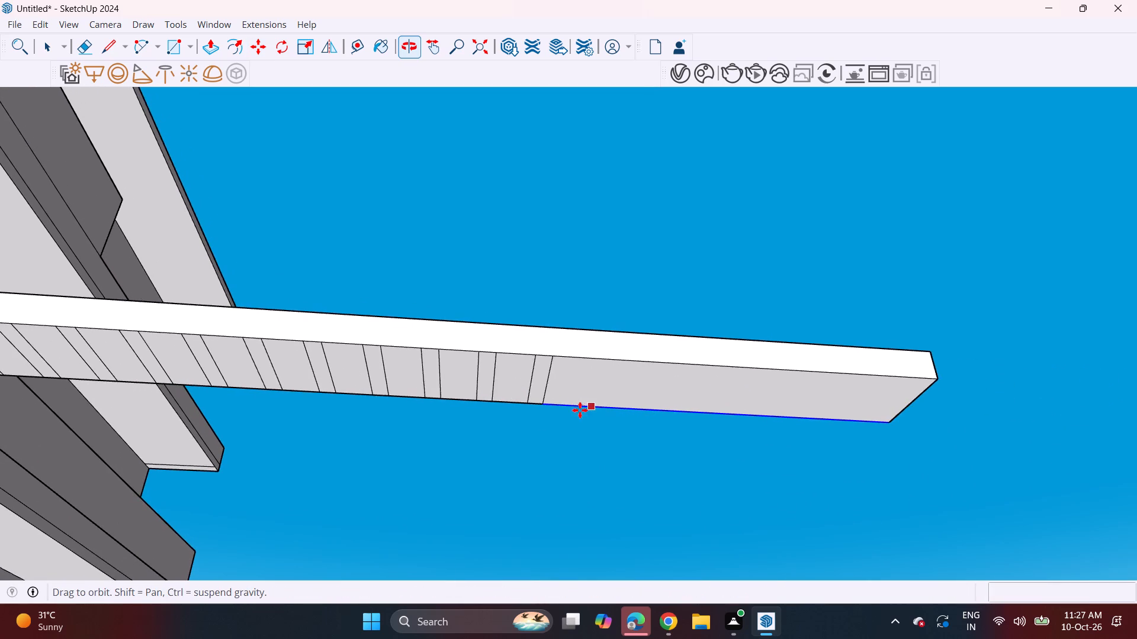
{"action": "middle_click_drag", "start_coordinate": [580, 410], "coordinate": [580, 409]}
{"action": "scroll", "coordinate": [544, 405], "scroll_direction": "up", "scroll_amount": 6}
{"action": "key", "text": "space"}
{"action": "double_click", "coordinate": [534, 382]}
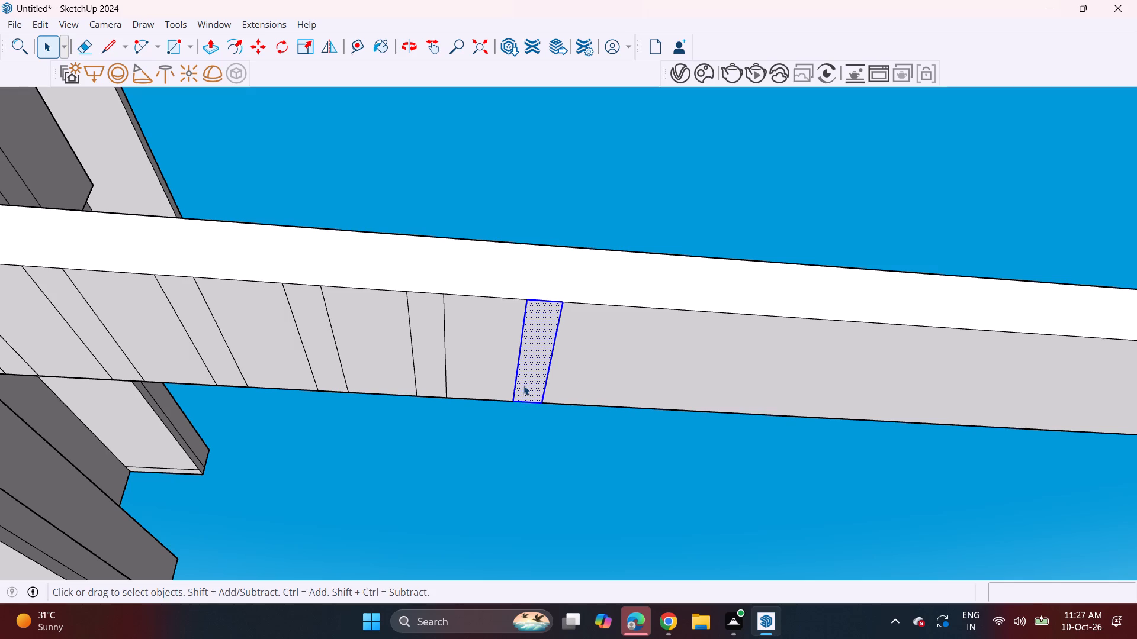
{"action": "key", "text": "m"}
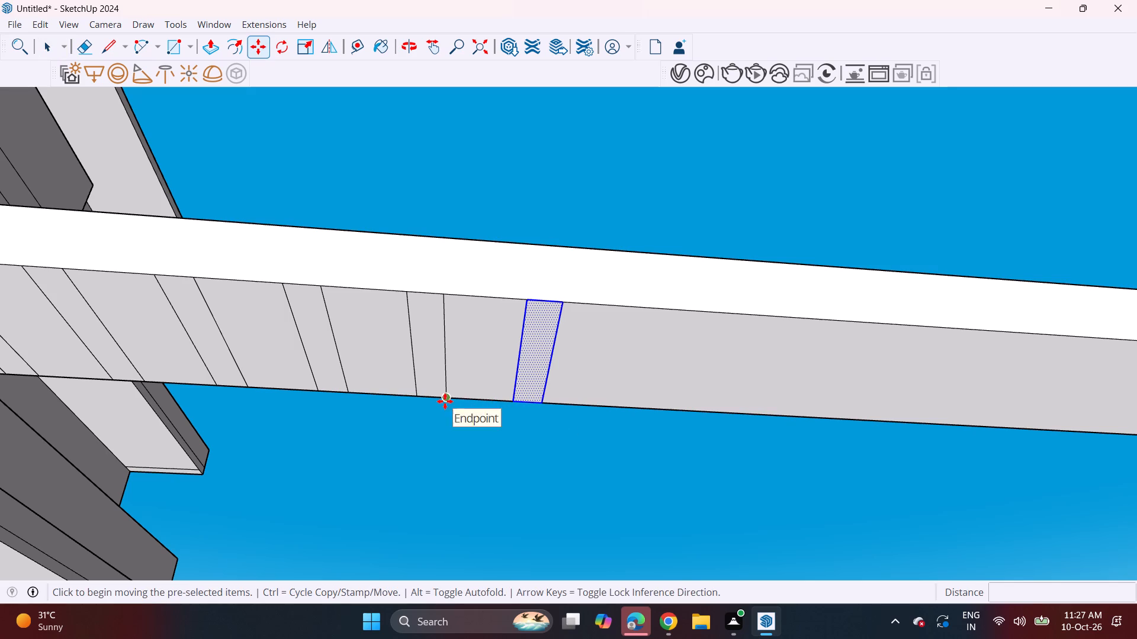
{"action": "left_click", "coordinate": [445, 401]}
{"action": "left_click", "coordinate": [547, 402]}
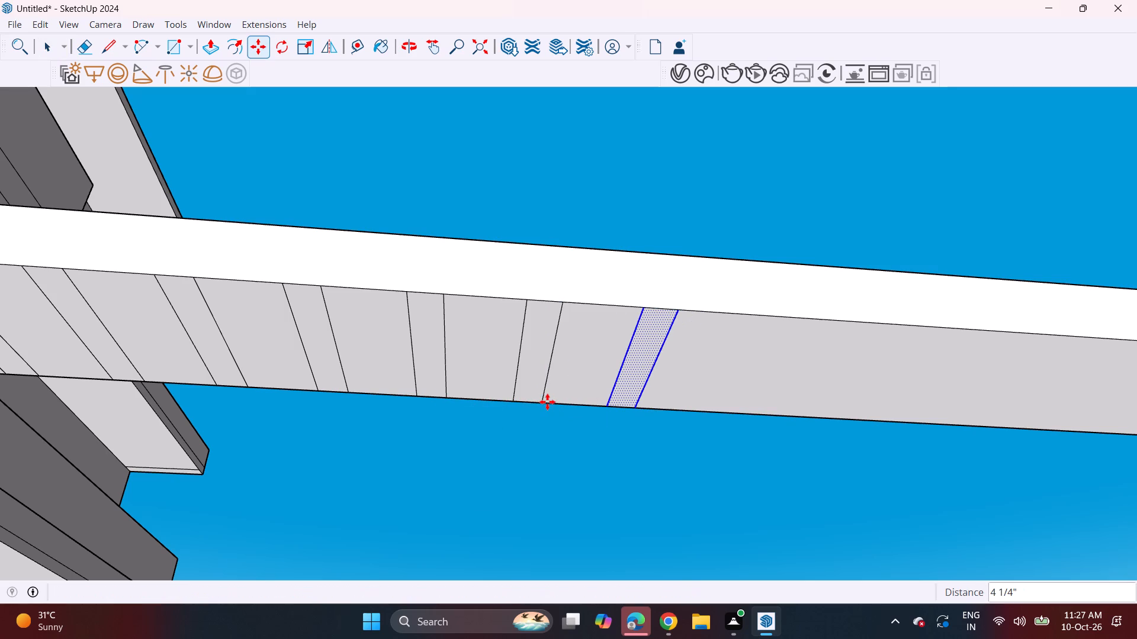
{"action": "type", "text": "*6"}
{"action": "key", "text": "Return"}
Extrude the strip nearest the post downward 2' 9 1/2" to the level of the post's foot.
{"action": "scroll", "coordinate": [575, 404], "scroll_direction": "down", "scroll_amount": 2}
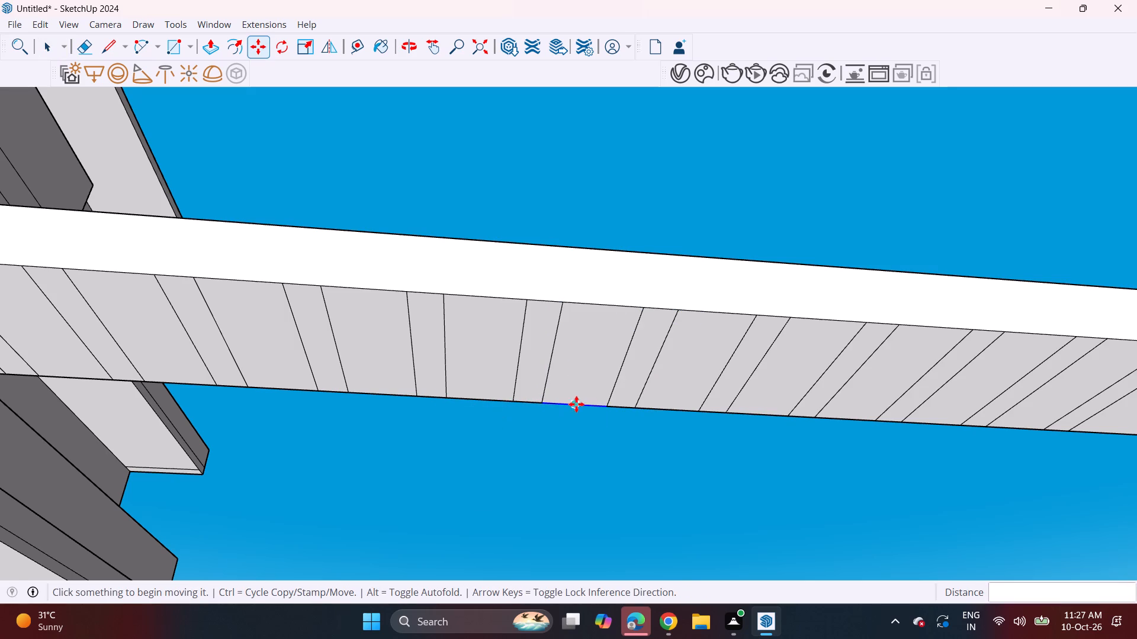
{"action": "scroll", "coordinate": [576, 404], "scroll_direction": "down", "scroll_amount": 8}
{"action": "middle_click_drag", "start_coordinate": [617, 429], "coordinate": [616, 416], "text": "shift"}
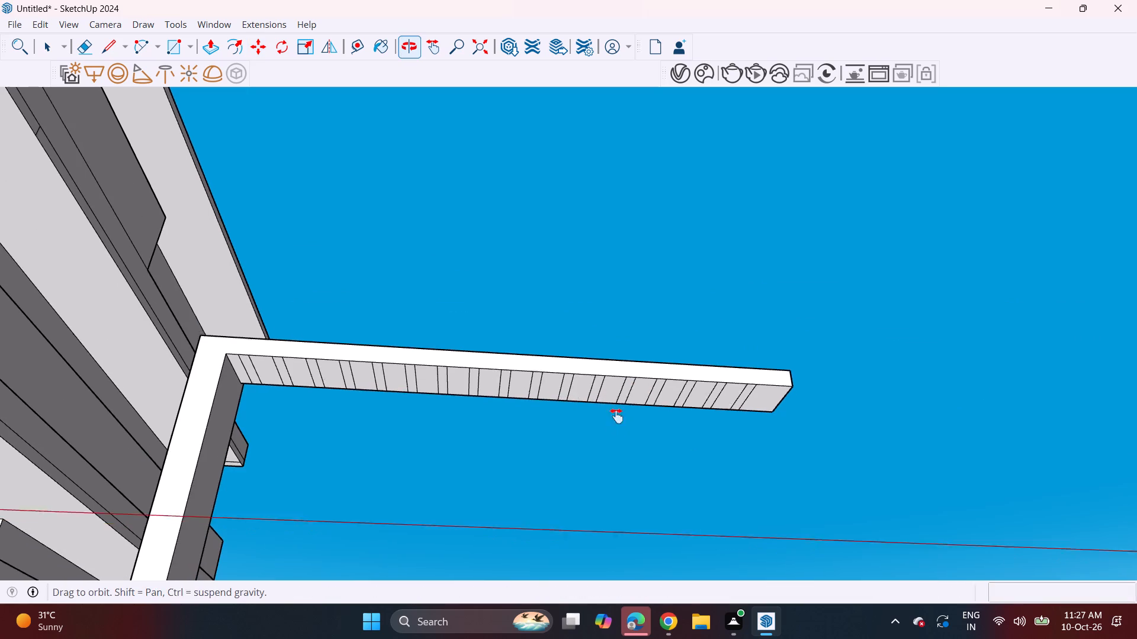
{"action": "middle_click_drag", "start_coordinate": [616, 416], "coordinate": [616, 292], "text": "shift"}
{"action": "middle_click_drag", "start_coordinate": [611, 306], "coordinate": [611, 330]}
{"action": "key", "text": "p"}
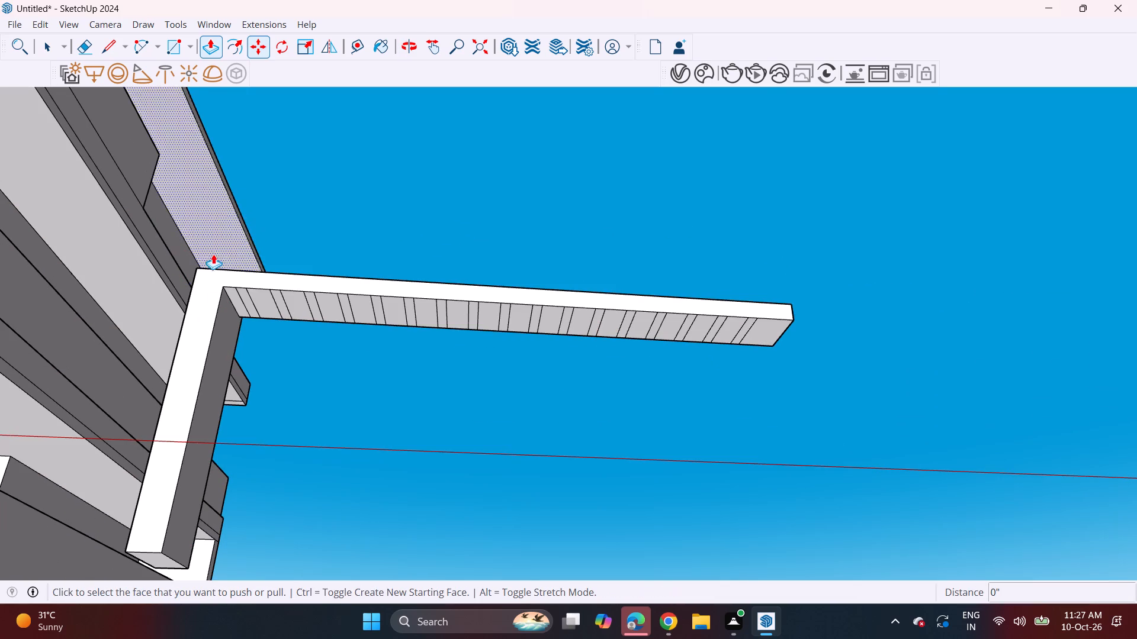
{"action": "left_click", "coordinate": [248, 305]}
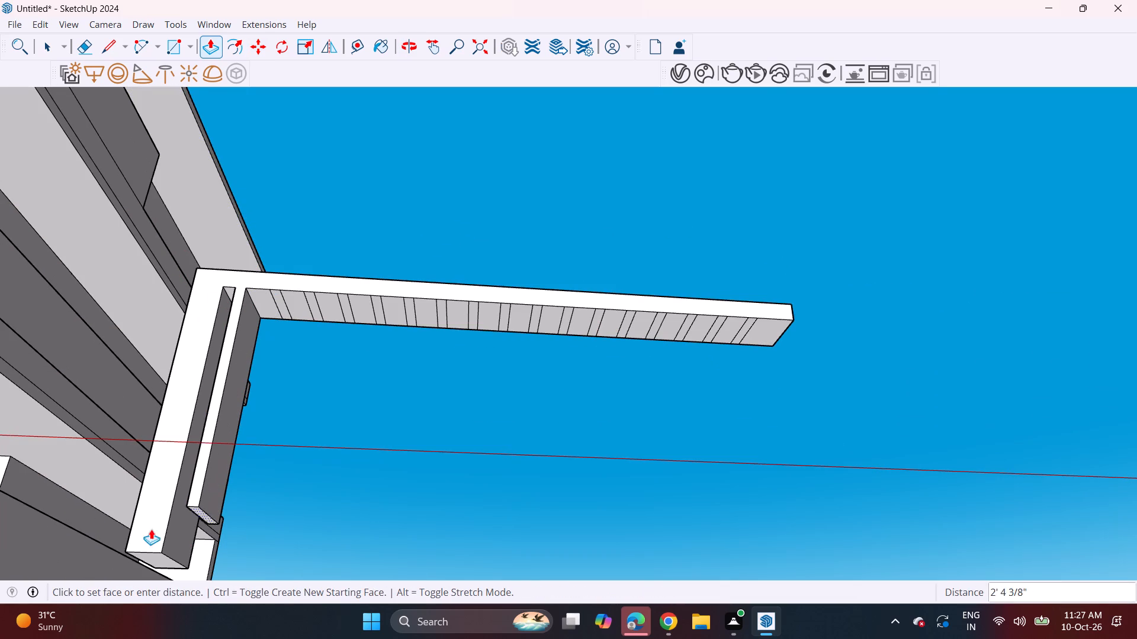
{"action": "left_click", "coordinate": [145, 551]}
Repeat the same downward extrusion on the next ten strips along the arm's underside.
{"action": "double_click", "coordinate": [281, 299]}
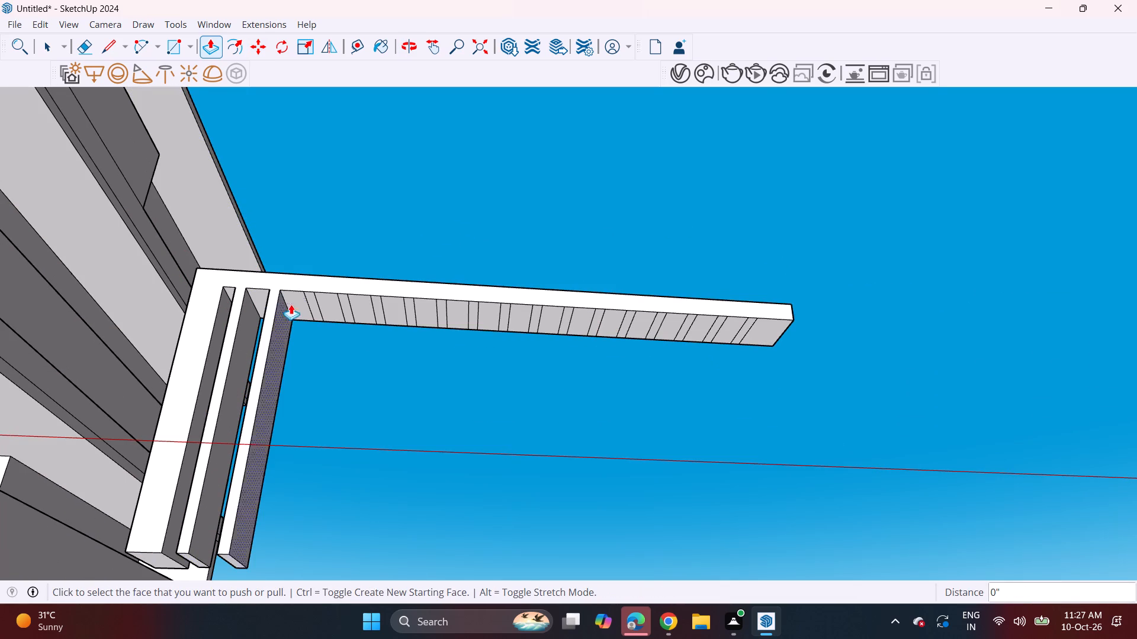
{"action": "double_click", "coordinate": [313, 302]}
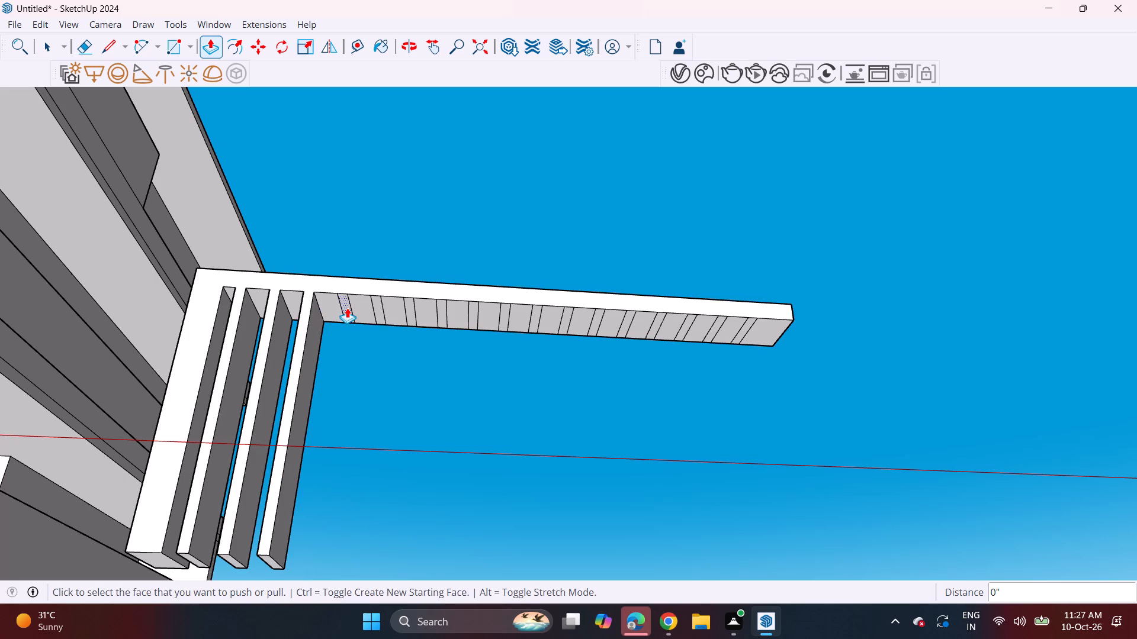
{"action": "double_click", "coordinate": [347, 308]}
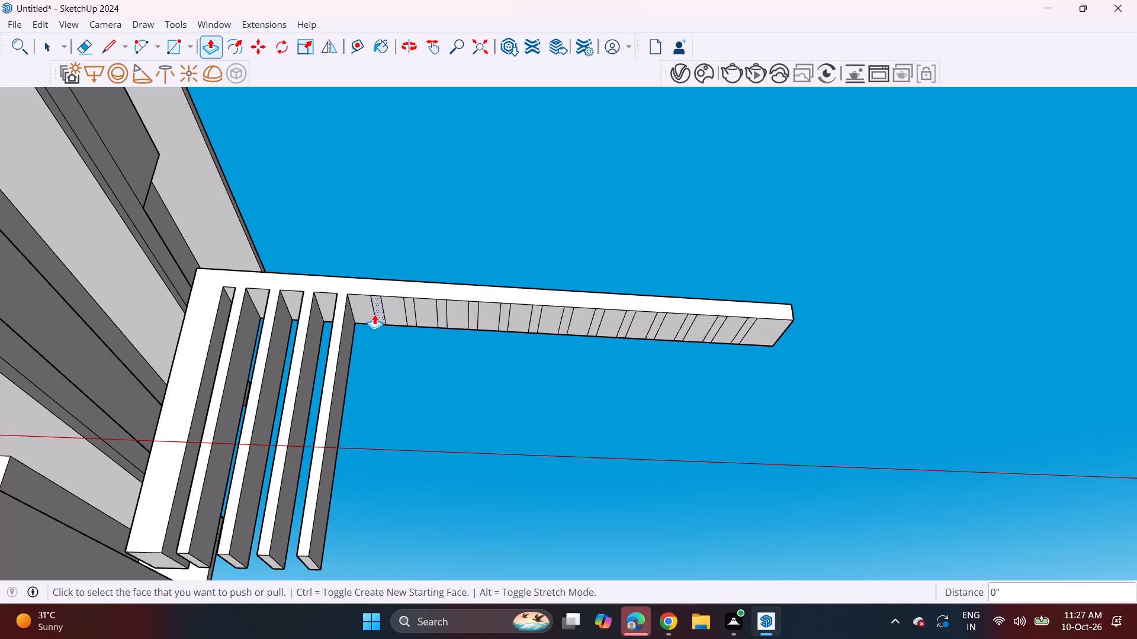
{"action": "double_click", "coordinate": [376, 314]}
{"action": "double_click", "coordinate": [406, 309]}
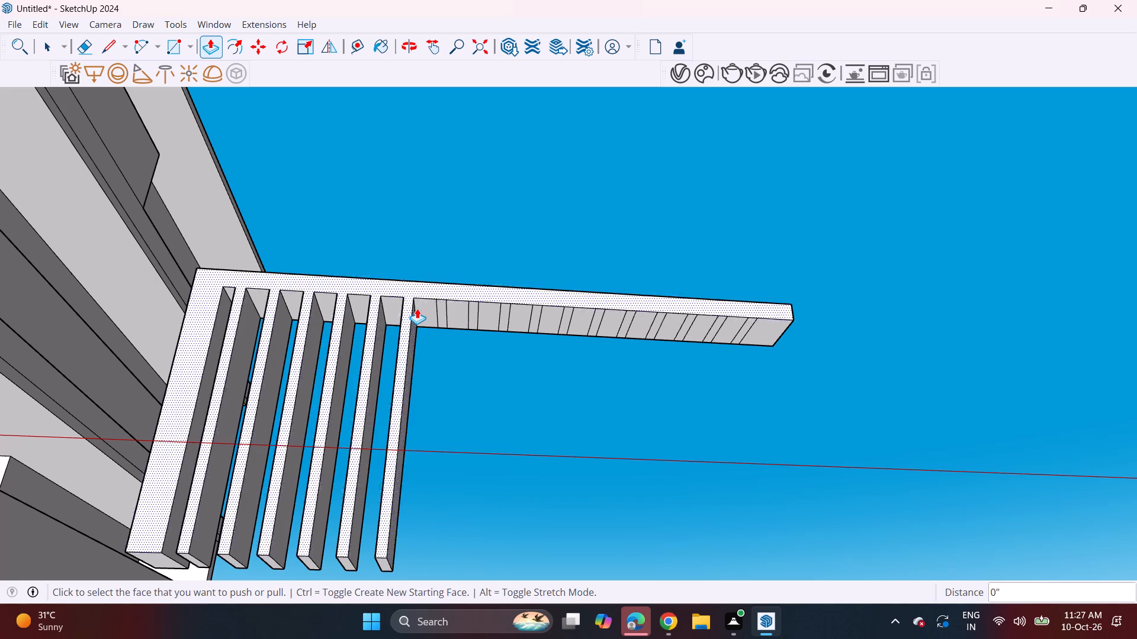
{"action": "double_click", "coordinate": [443, 315]}
{"action": "double_click", "coordinate": [471, 317]}
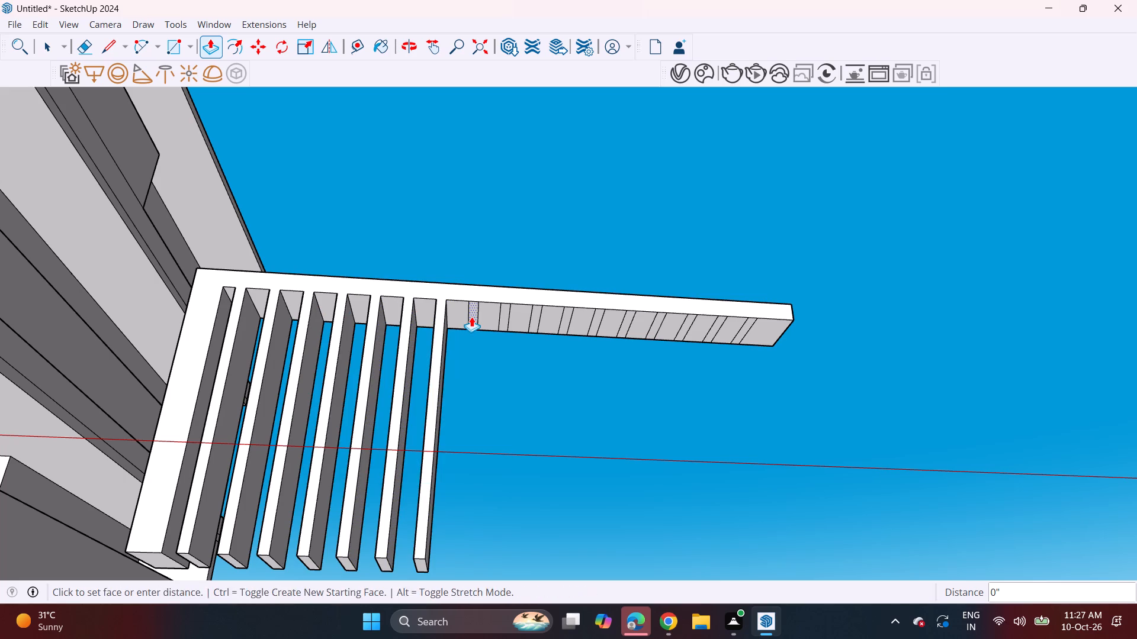
{"action": "left_click", "coordinate": [503, 316]}
{"action": "left_click", "coordinate": [503, 316]}
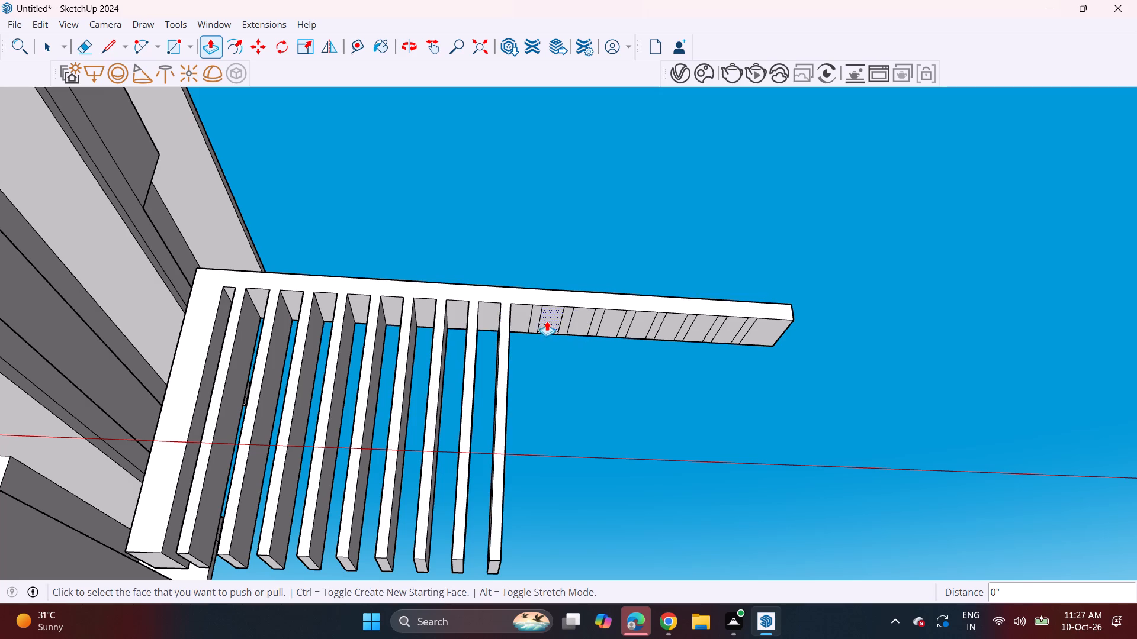
{"action": "double_click", "coordinate": [538, 318]}
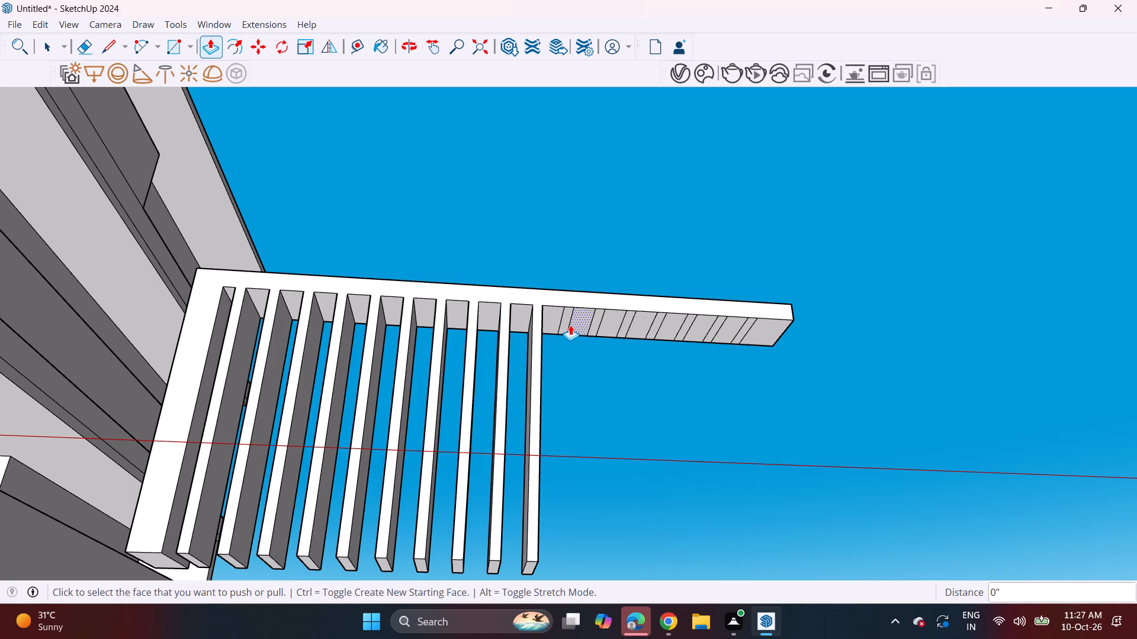
{"action": "double_click", "coordinate": [563, 322]}
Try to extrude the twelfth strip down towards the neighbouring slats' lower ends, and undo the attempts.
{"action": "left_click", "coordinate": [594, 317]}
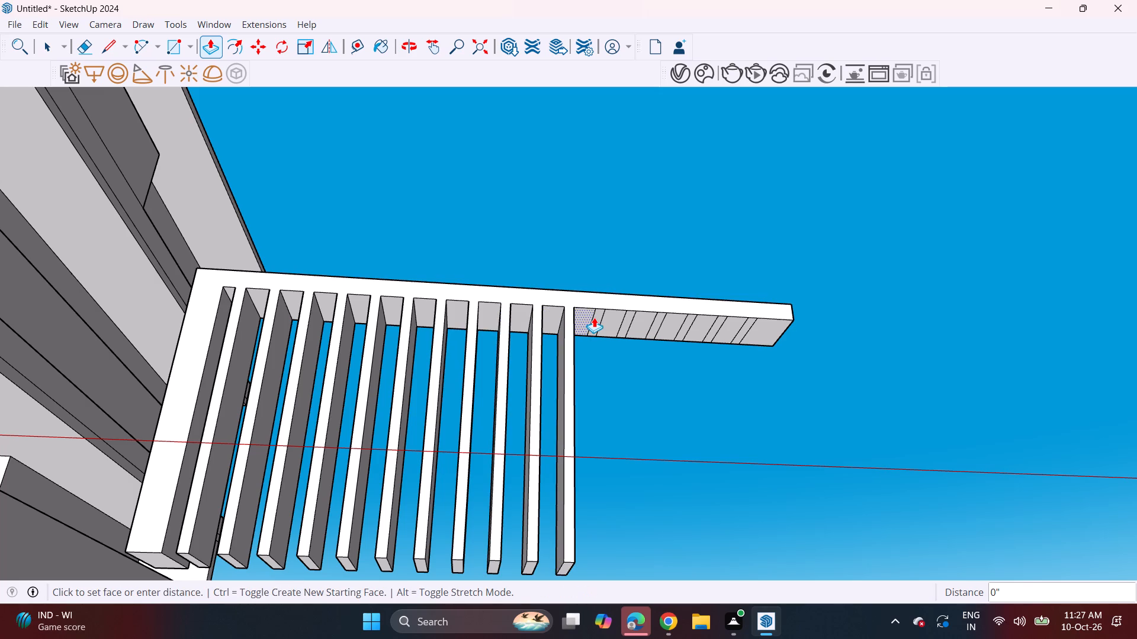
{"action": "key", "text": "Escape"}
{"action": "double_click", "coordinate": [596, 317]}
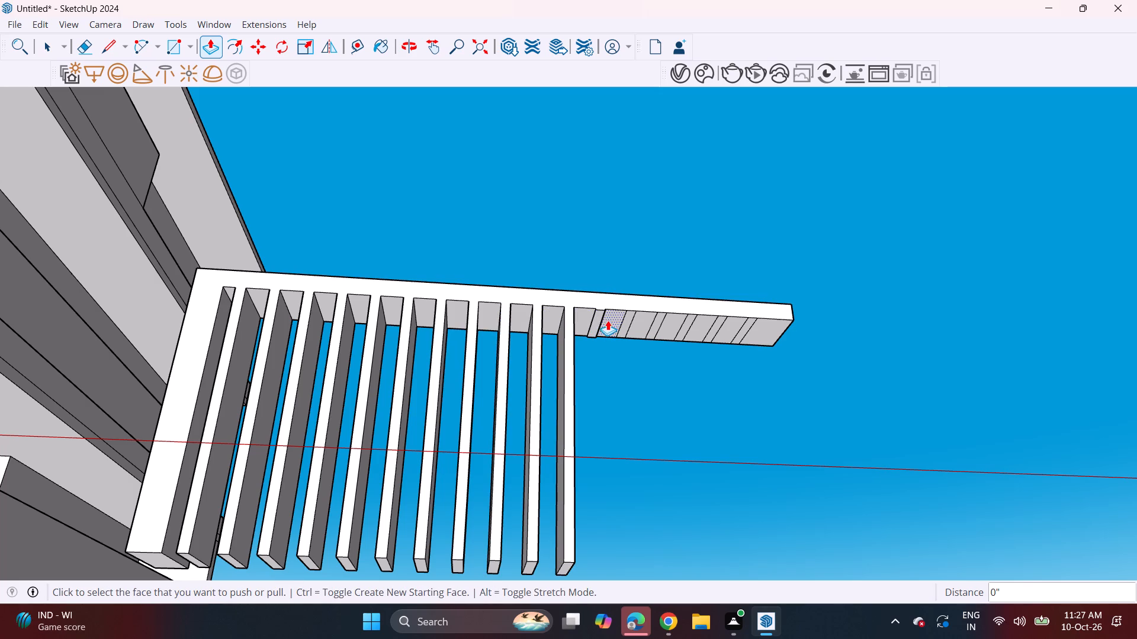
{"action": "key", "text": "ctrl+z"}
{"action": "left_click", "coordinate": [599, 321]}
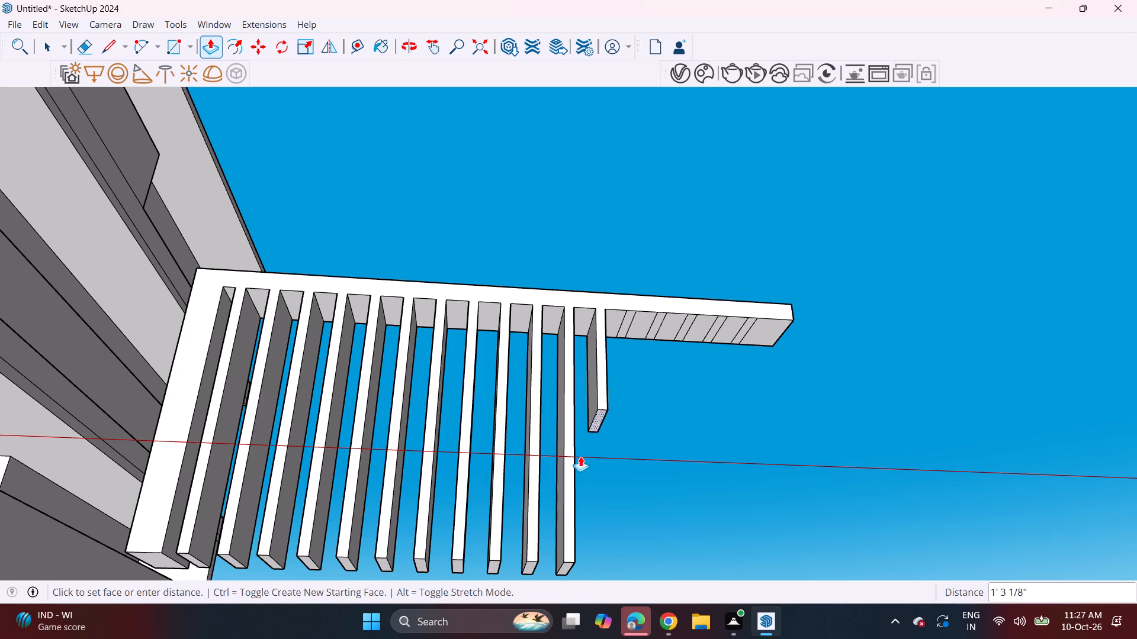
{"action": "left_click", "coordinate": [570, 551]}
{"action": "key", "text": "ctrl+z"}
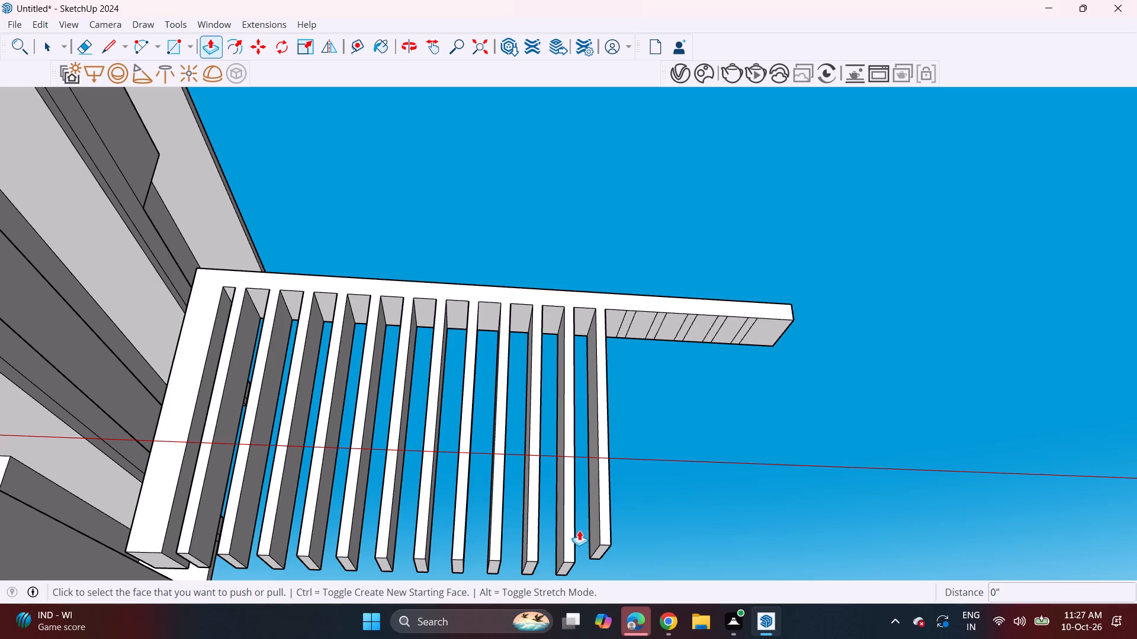
Extrude the twelfth, thirteenth and fourteenth strips under the arm downward 2' 9 1/2", level with the neighbouring slats' lower ends.
{"action": "left_click", "coordinate": [592, 328]}
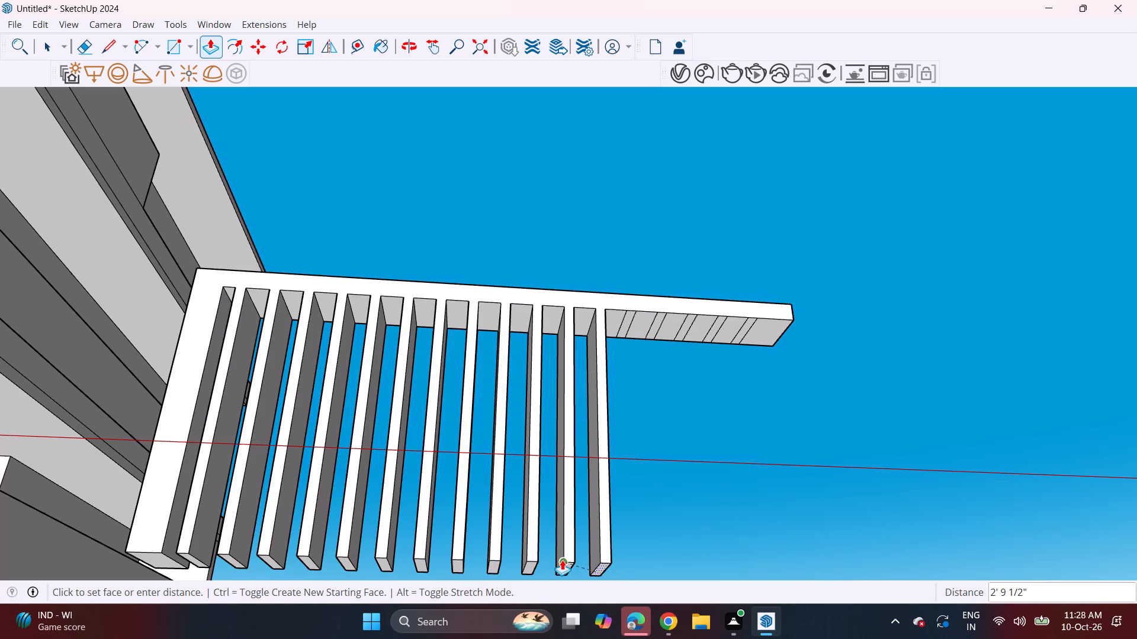
{"action": "left_click", "coordinate": [562, 560]}
{"action": "double_click", "coordinate": [625, 324]}
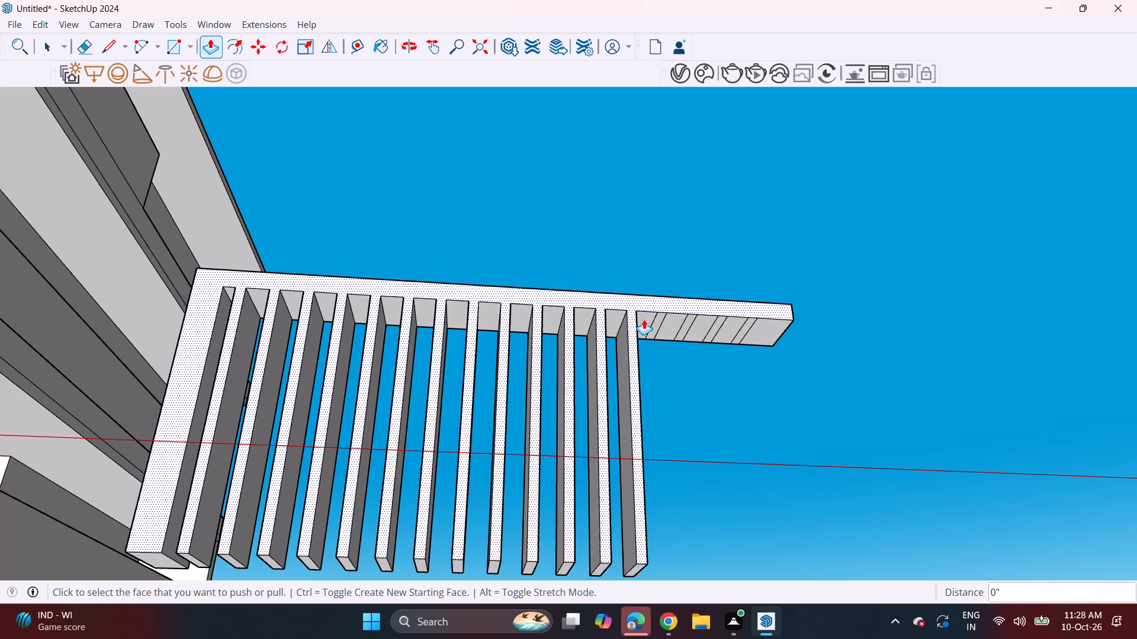
{"action": "triple_click", "coordinate": [656, 324]}
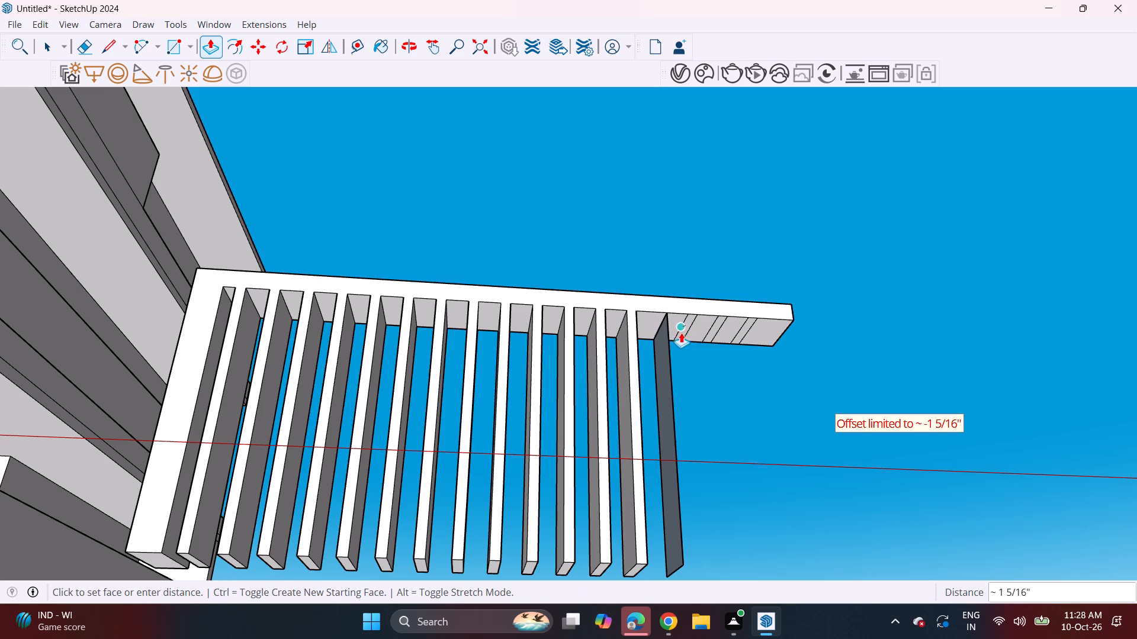
{"action": "key", "text": "Escape"}
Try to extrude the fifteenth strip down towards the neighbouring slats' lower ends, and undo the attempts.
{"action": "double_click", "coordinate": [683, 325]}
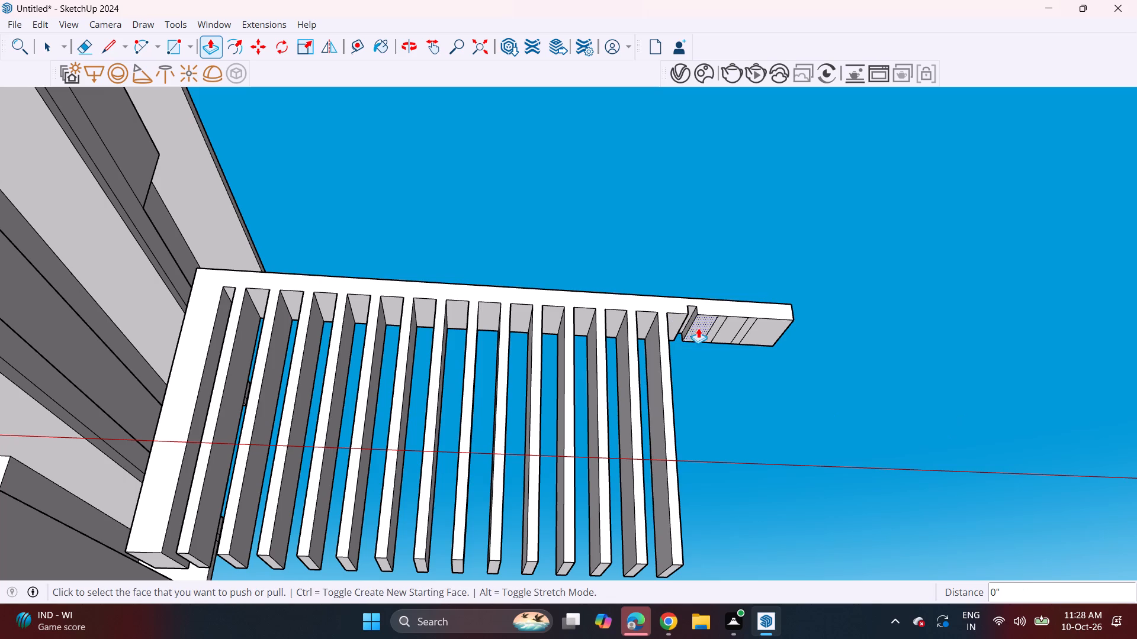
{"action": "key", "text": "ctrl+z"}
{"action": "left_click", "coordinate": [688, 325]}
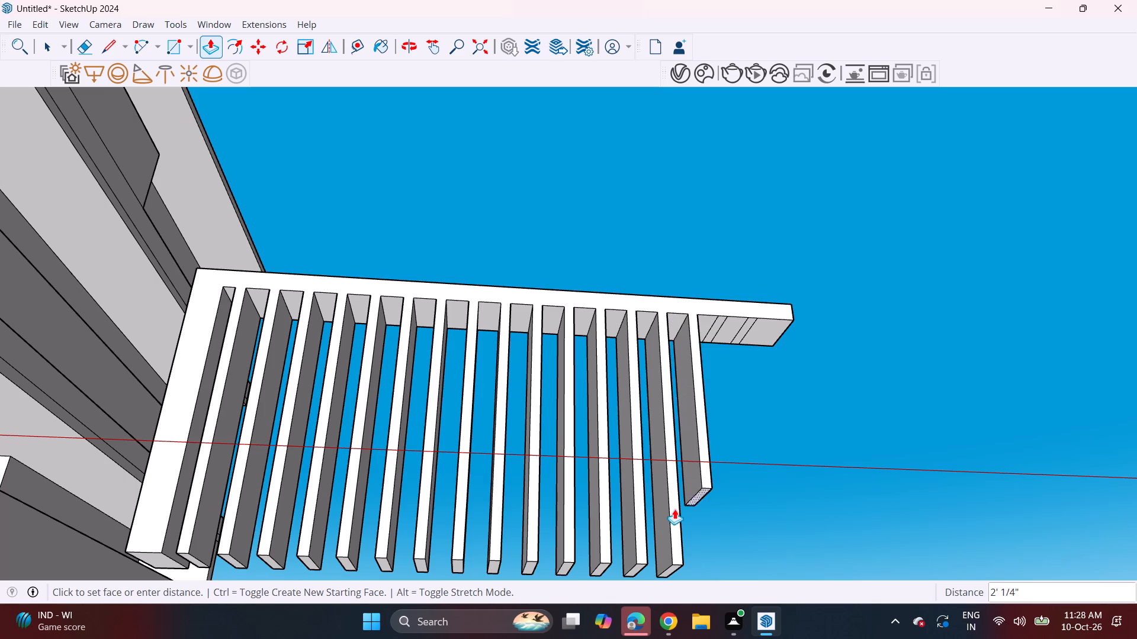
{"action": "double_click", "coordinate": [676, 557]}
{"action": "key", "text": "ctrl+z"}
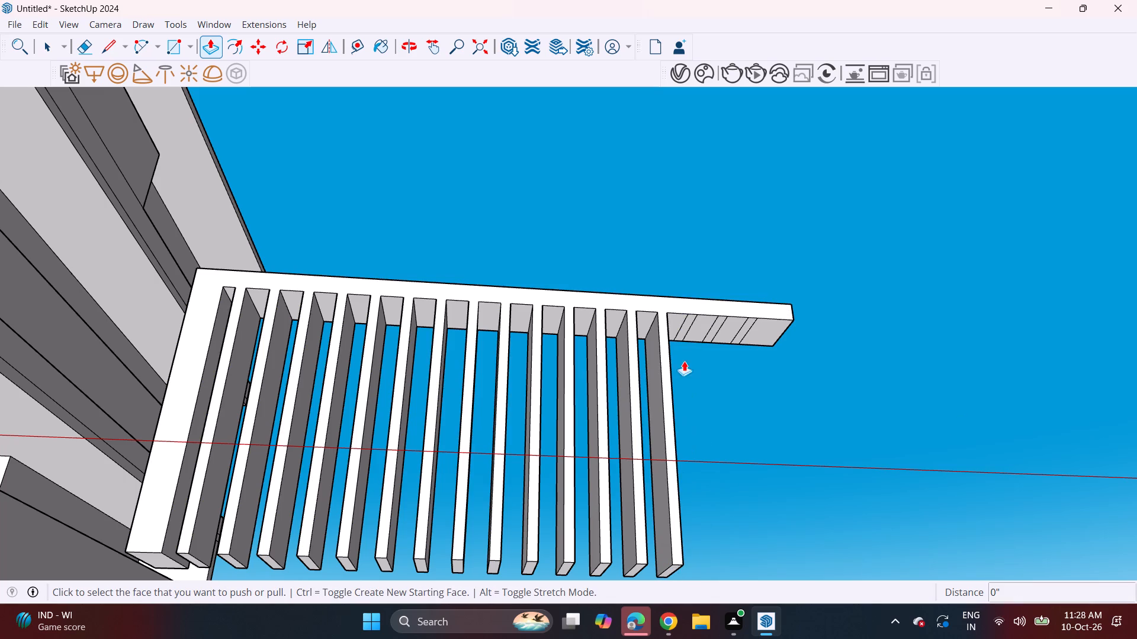
Extrude the last three strips near the arm's free end downward 2' 9 1/2", matching the other slats.
{"action": "left_click", "coordinate": [686, 321]}
{"action": "left_click", "coordinate": [675, 562]}
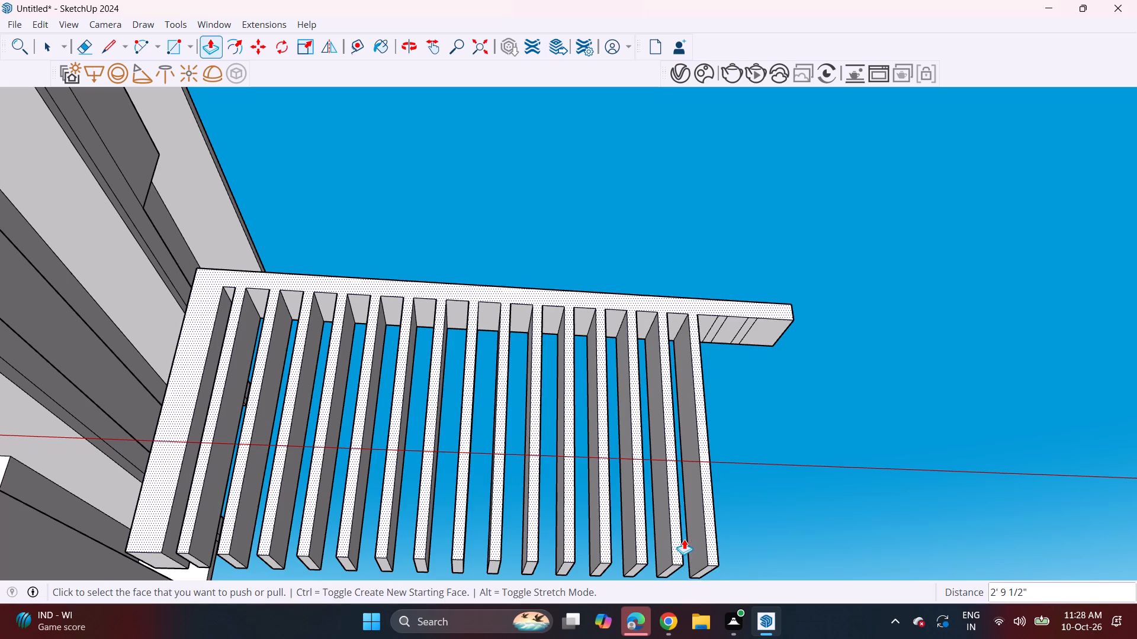
{"action": "double_click", "coordinate": [716, 327]}
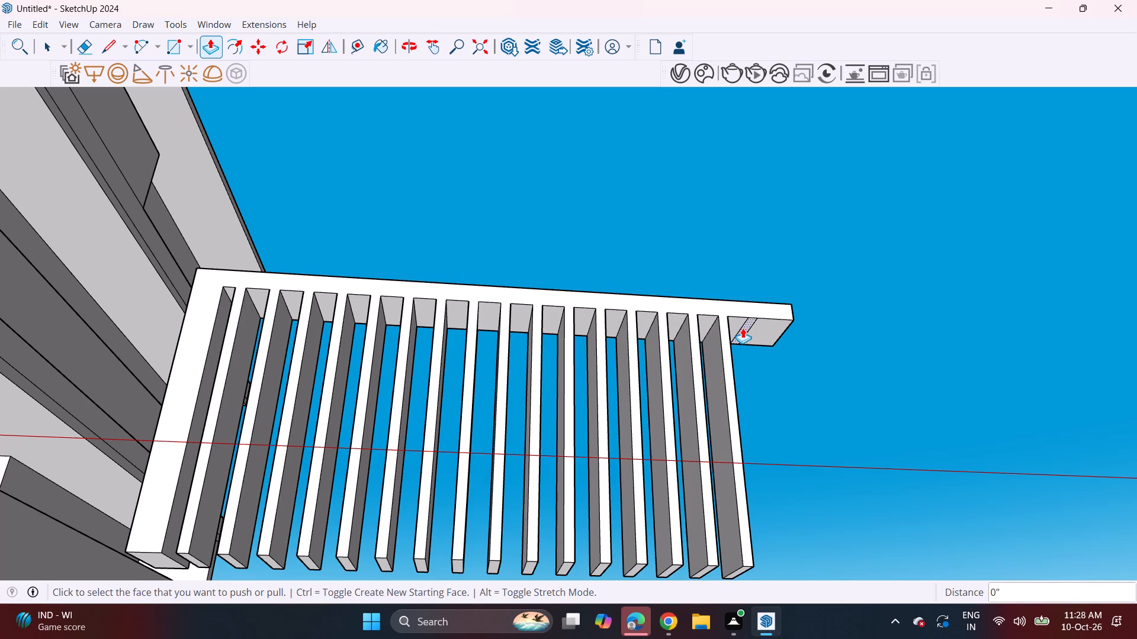
{"action": "double_click", "coordinate": [745, 328]}
Push the arm's underside beyond the last slat up about 1 1/16" to thin the arm's free end.
{"action": "scroll", "coordinate": [700, 344], "scroll_direction": "down", "scroll_amount": 14}
{"action": "middle_click_drag", "start_coordinate": [607, 342], "coordinate": [599, 407]}
{"action": "scroll", "coordinate": [584, 411], "scroll_direction": "down", "scroll_amount": 4}
{"action": "middle_click_drag", "start_coordinate": [584, 403], "coordinate": [598, 475]}
{"action": "middle_click_drag", "start_coordinate": [618, 419], "coordinate": [591, 431]}
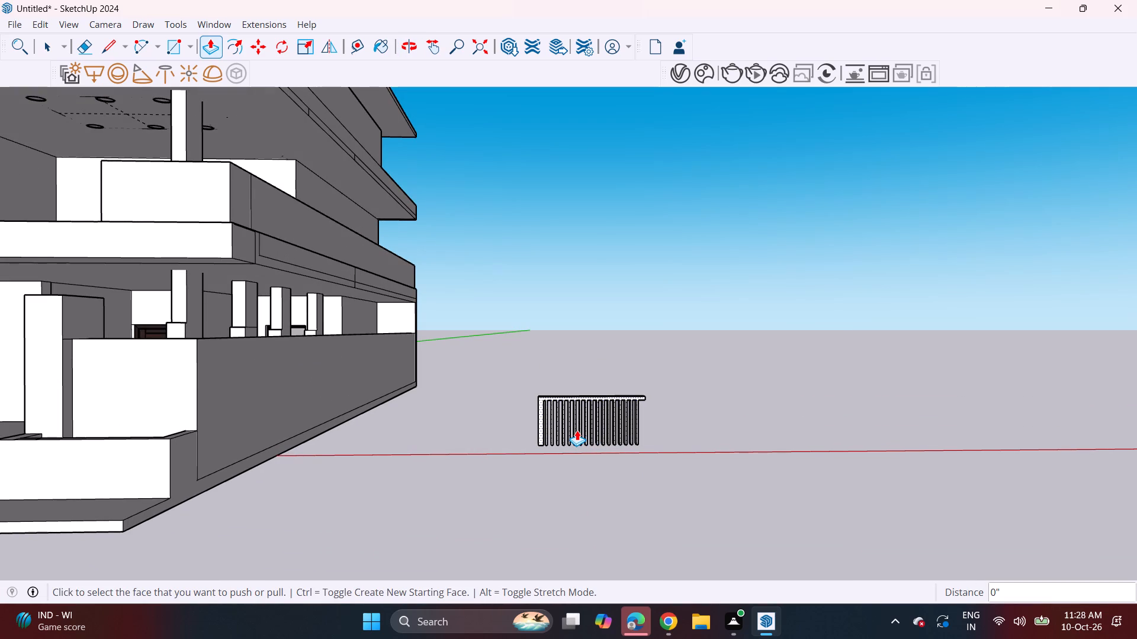
{"action": "middle_click_drag", "start_coordinate": [584, 396], "coordinate": [575, 381]}
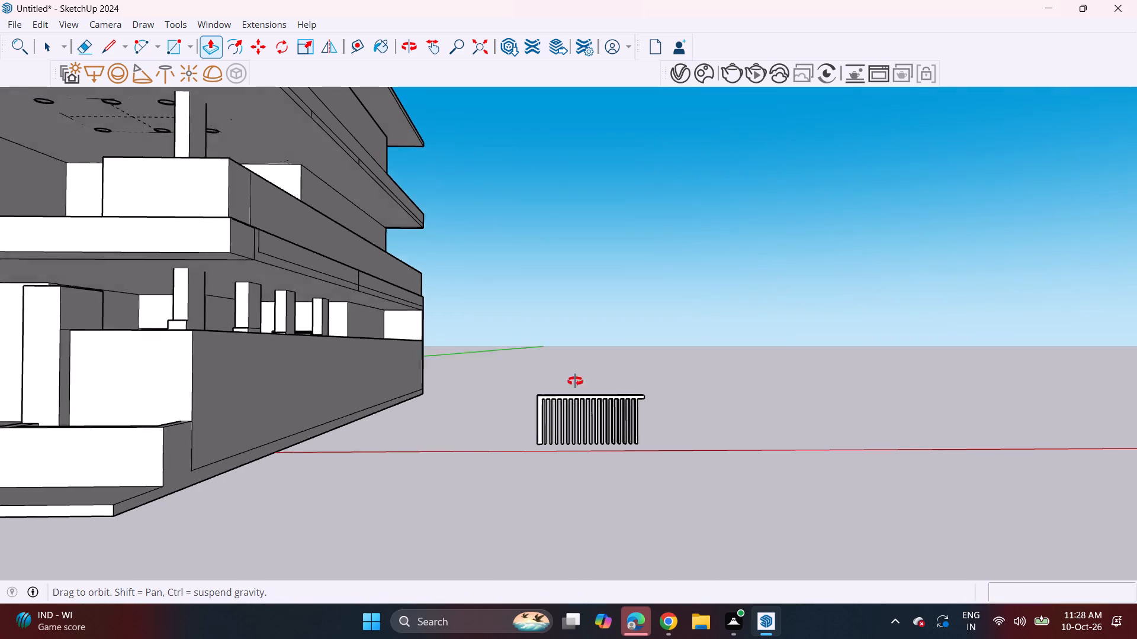
{"action": "middle_click_drag", "start_coordinate": [575, 381], "coordinate": [482, 339]}
{"action": "scroll", "coordinate": [680, 367], "scroll_direction": "up", "scroll_amount": 18}
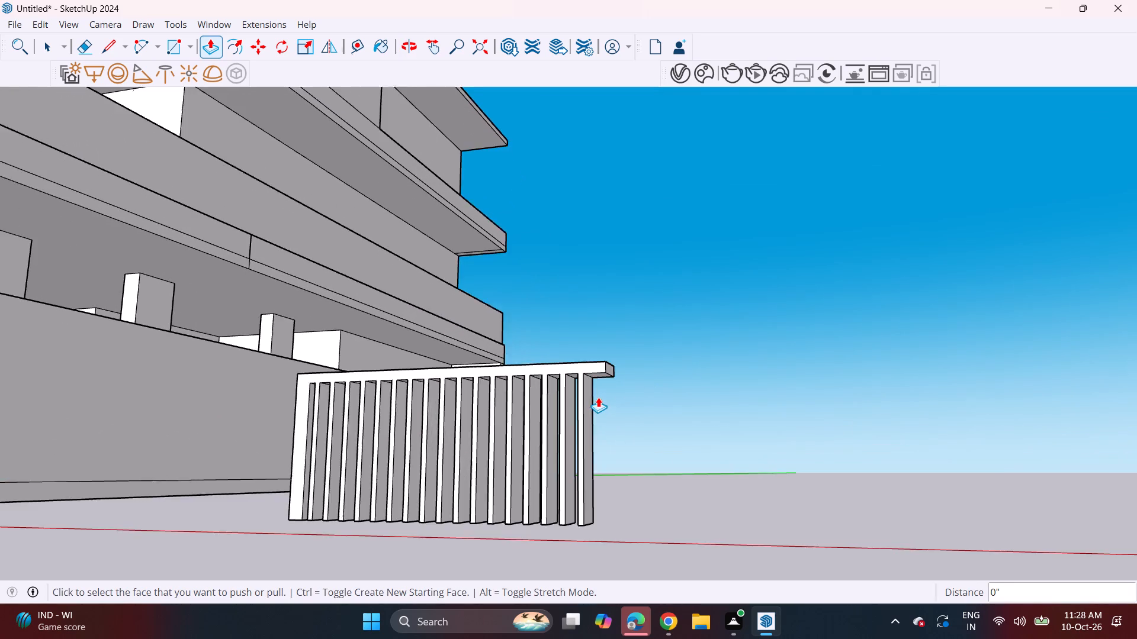
{"action": "scroll", "coordinate": [598, 397], "scroll_direction": "up", "scroll_amount": 5}
{"action": "scroll", "coordinate": [589, 374], "scroll_direction": "down", "scroll_amount": 4}
{"action": "scroll", "coordinate": [589, 368], "scroll_direction": "up", "scroll_amount": 3}
{"action": "scroll", "coordinate": [579, 364], "scroll_direction": "down", "scroll_amount": 1}
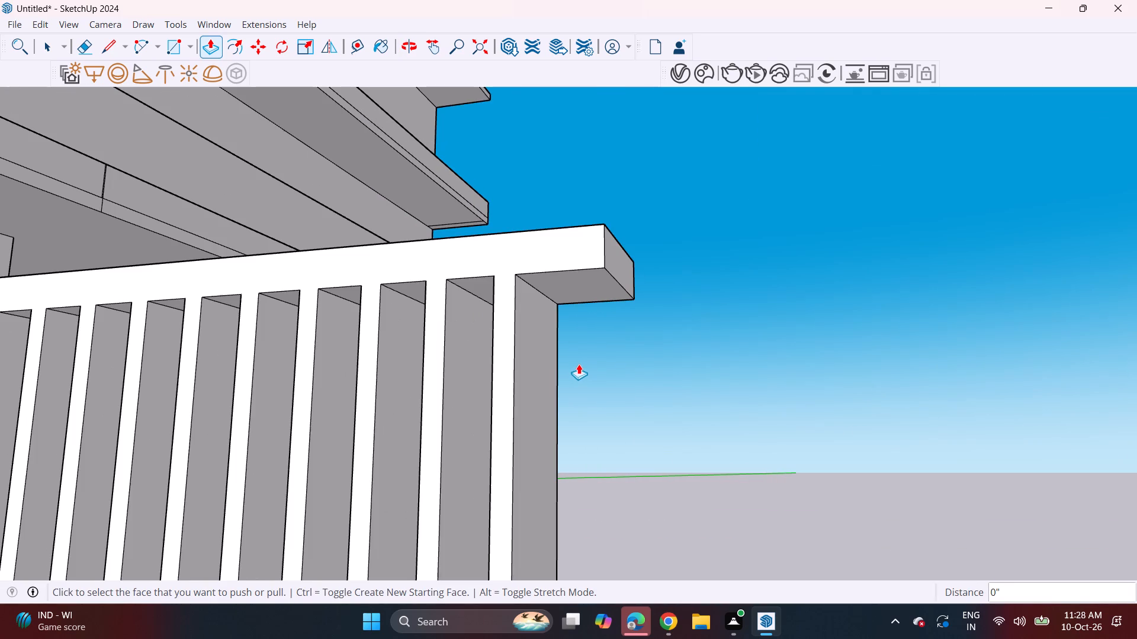
{"action": "left_click", "coordinate": [566, 293]}
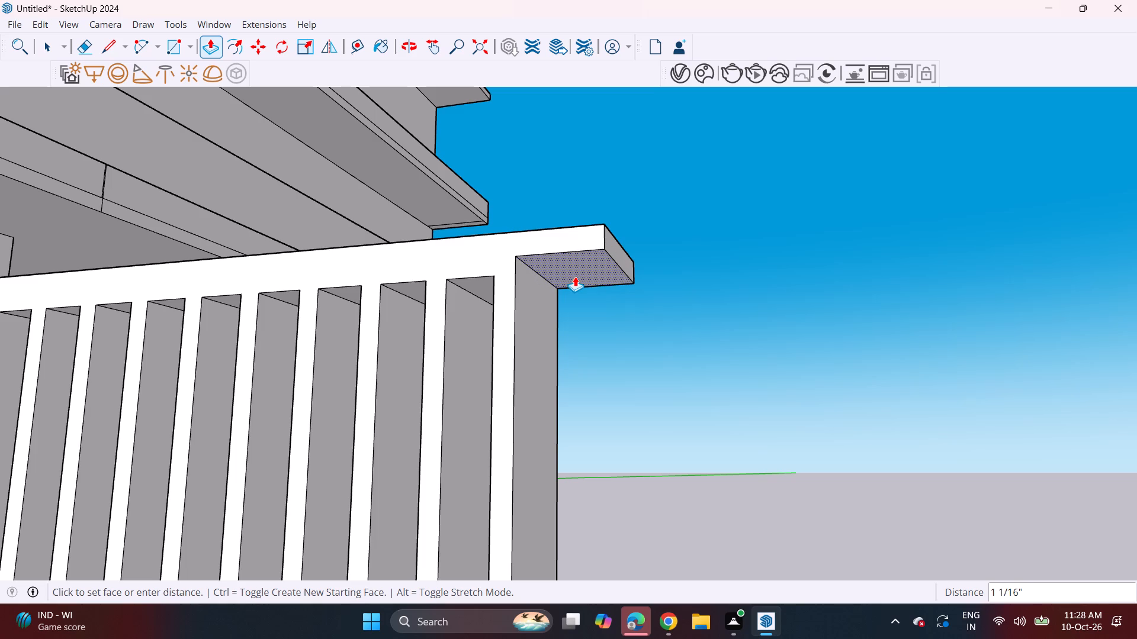
{"action": "left_click", "coordinate": [575, 276]}
Raise the arm's underside in the four gaps nearest the free end to the level of the thinned end.
{"action": "middle_click_drag", "start_coordinate": [413, 319], "coordinate": [492, 287]}
{"action": "double_click", "coordinate": [522, 279]}
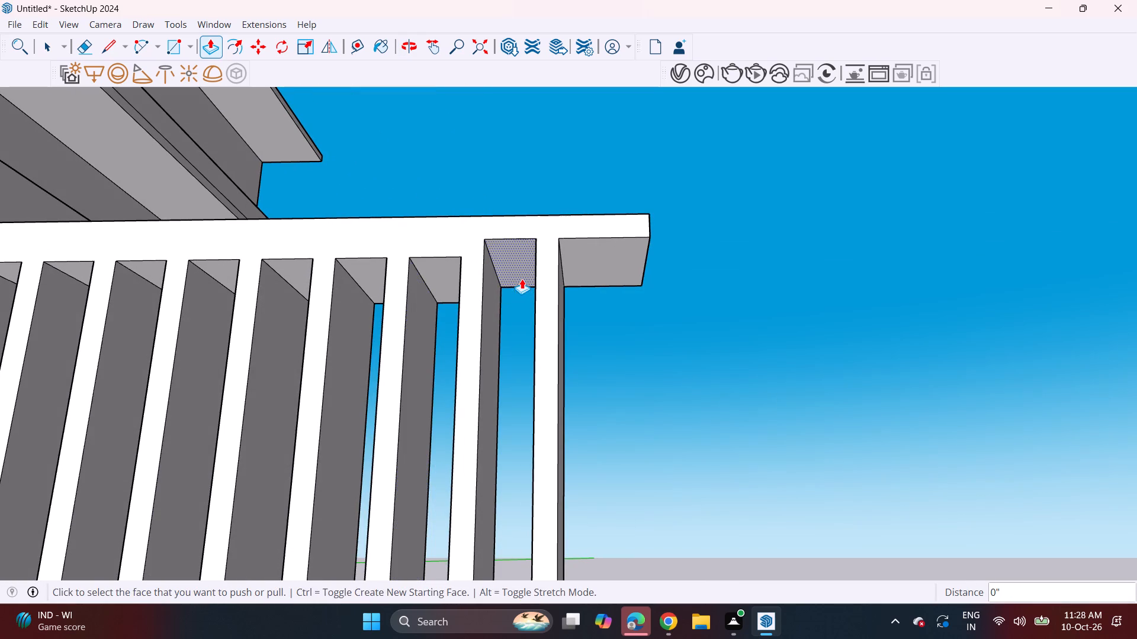
{"action": "double_click", "coordinate": [451, 280]}
{"action": "double_click", "coordinate": [351, 264]}
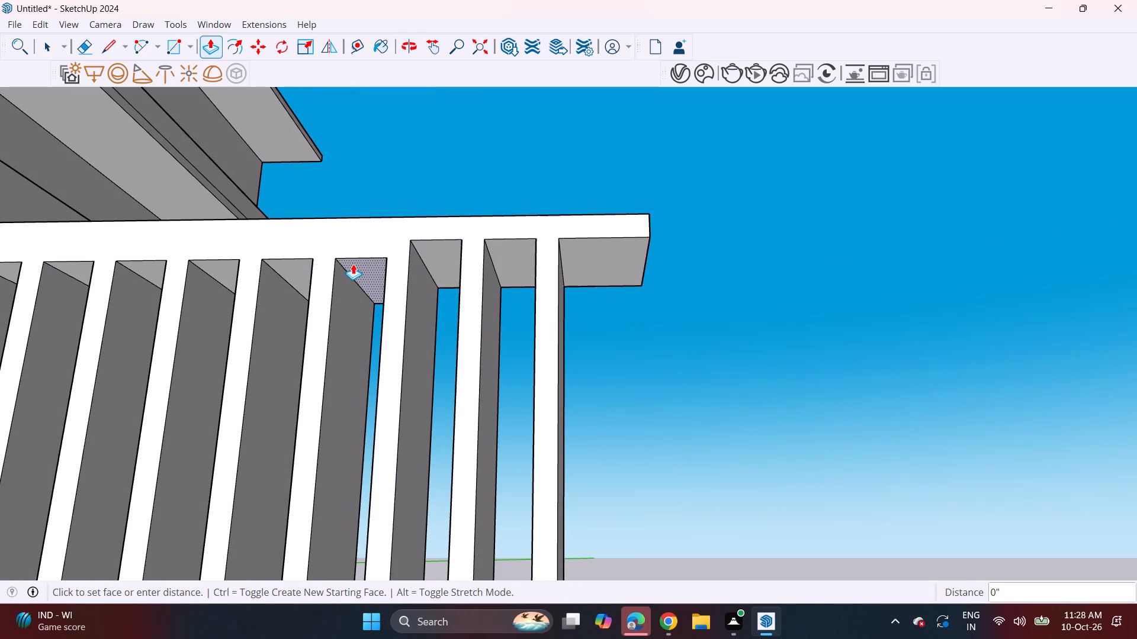
{"action": "double_click", "coordinate": [357, 264]}
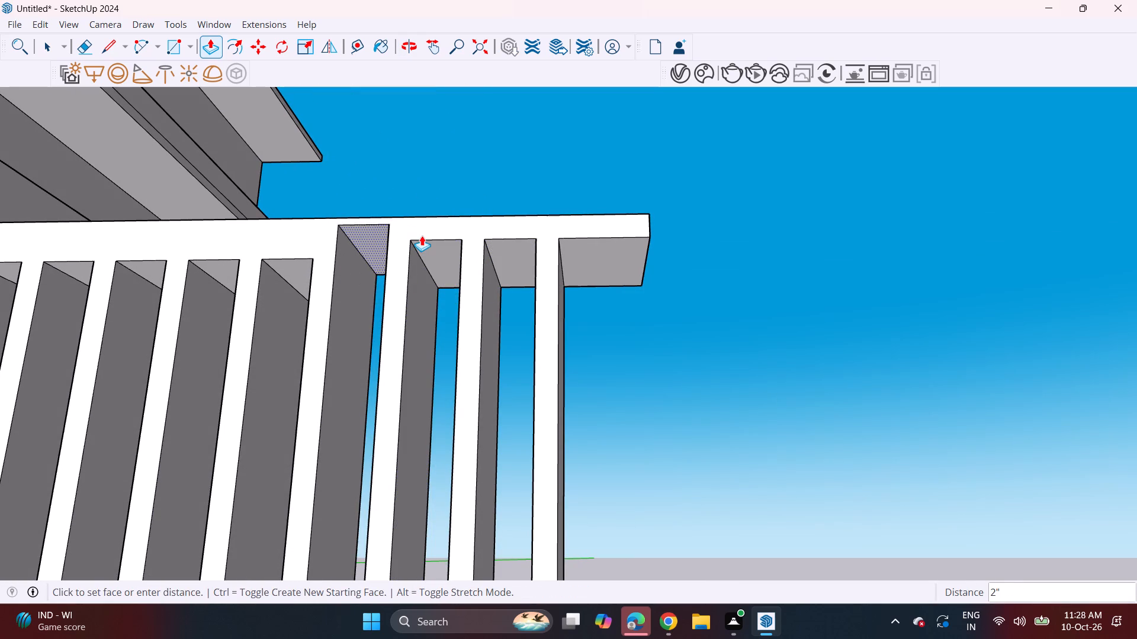
{"action": "left_click", "coordinate": [432, 246]}
{"action": "double_click", "coordinate": [306, 276]}
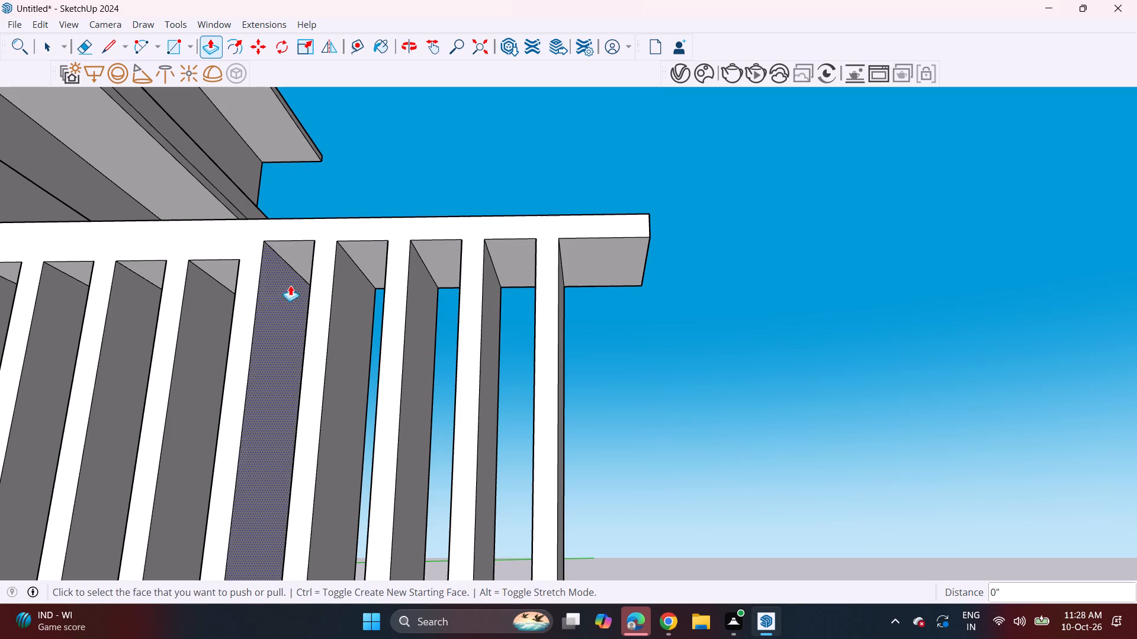
Repeat the same upward push on the arm's underside in the next eight gaps towards the post.
{"action": "middle_click_drag", "start_coordinate": [264, 302], "coordinate": [588, 311]}
{"action": "double_click", "coordinate": [537, 290]}
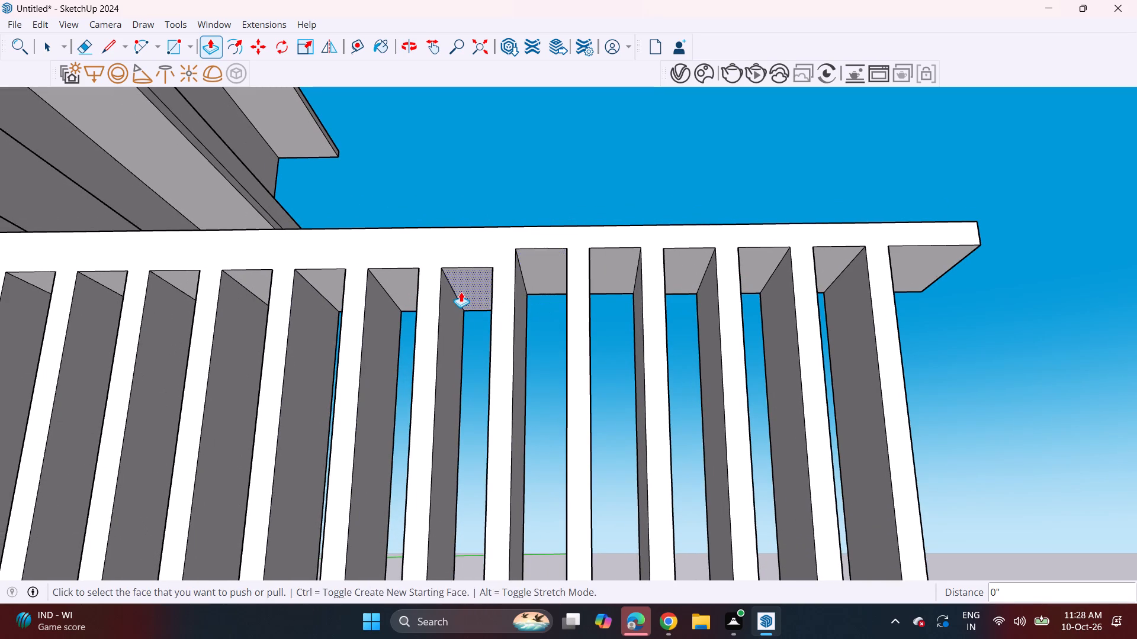
{"action": "double_click", "coordinate": [461, 292]}
{"action": "middle_click_drag", "start_coordinate": [450, 300], "coordinate": [635, 310], "text": "shift"}
{"action": "double_click", "coordinate": [587, 303]}
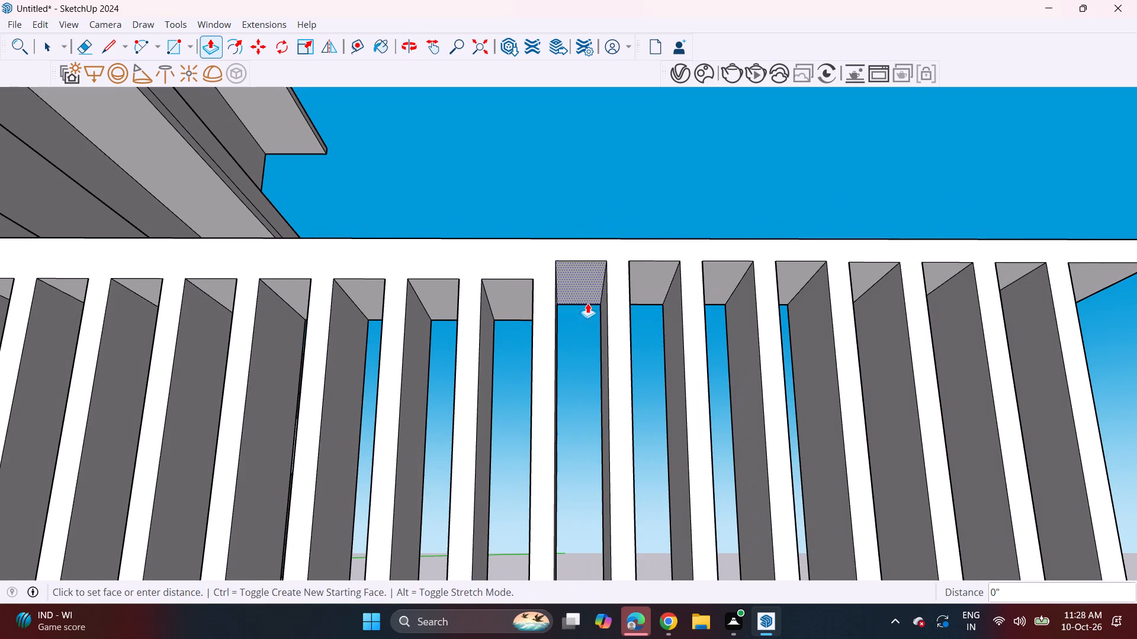
{"action": "double_click", "coordinate": [506, 300]}
{"action": "double_click", "coordinate": [431, 293]}
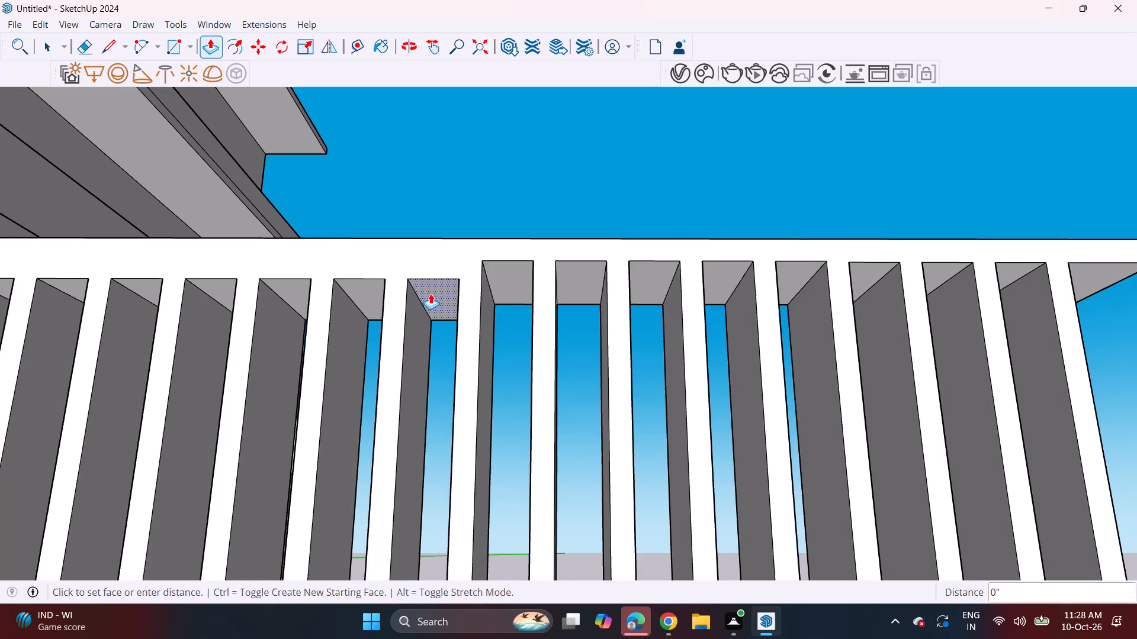
{"action": "middle_click_drag", "start_coordinate": [394, 316], "coordinate": [595, 330], "text": "shift"}
{"action": "double_click", "coordinate": [561, 311]}
{"action": "double_click", "coordinate": [497, 312]}
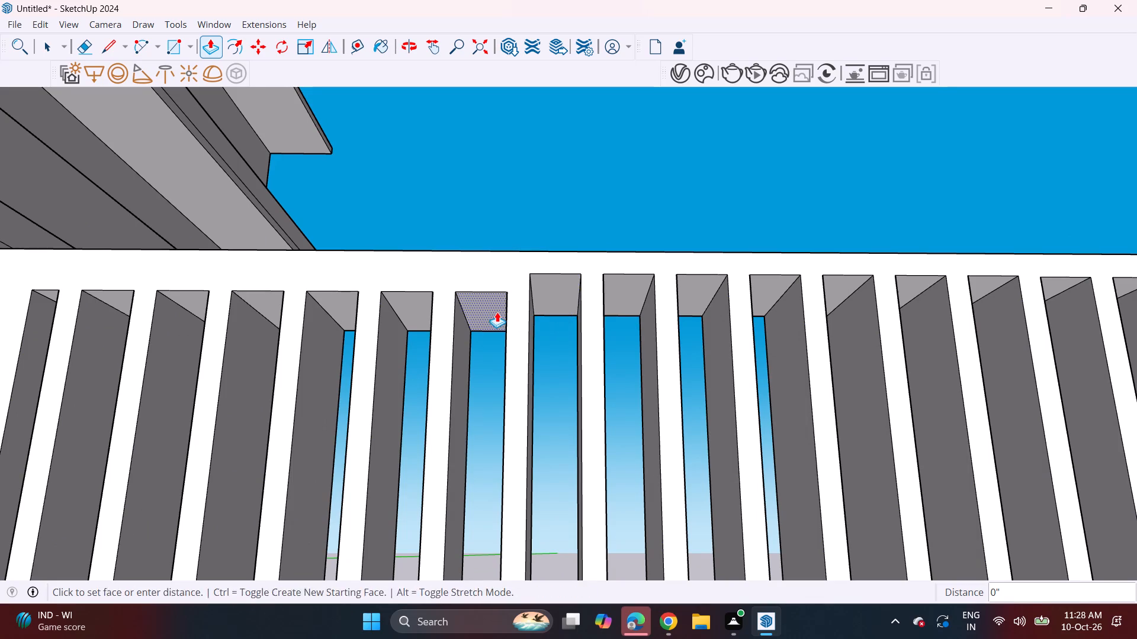
{"action": "double_click", "coordinate": [403, 306]}
Raise the arm's underside in the remaining five gaps up to the post, flush with the gaps already thinned.
{"action": "middle_click_drag", "start_coordinate": [384, 326], "coordinate": [577, 334], "text": "shift"}
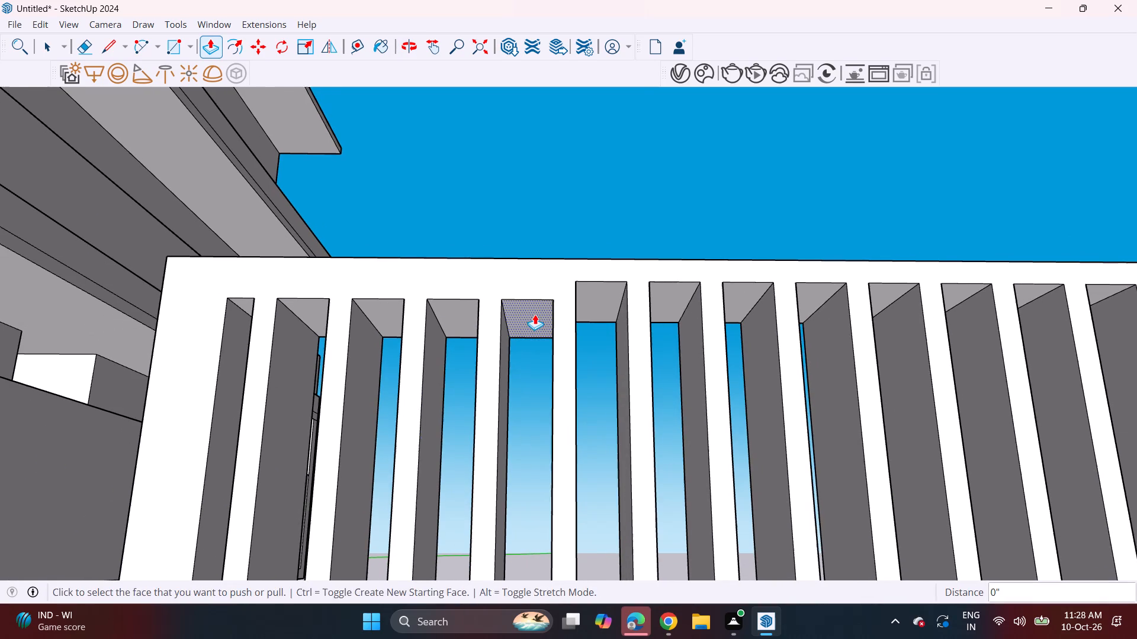
{"action": "double_click", "coordinate": [535, 314]}
{"action": "double_click", "coordinate": [467, 319]}
{"action": "left_click", "coordinate": [372, 321]}
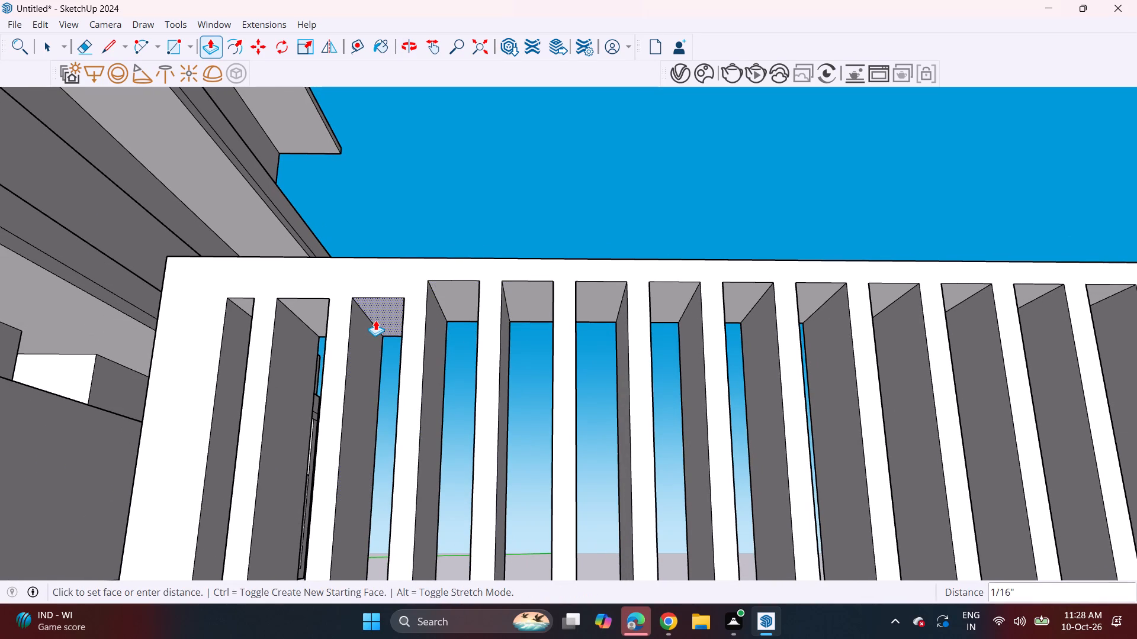
{"action": "left_click", "coordinate": [449, 275]}
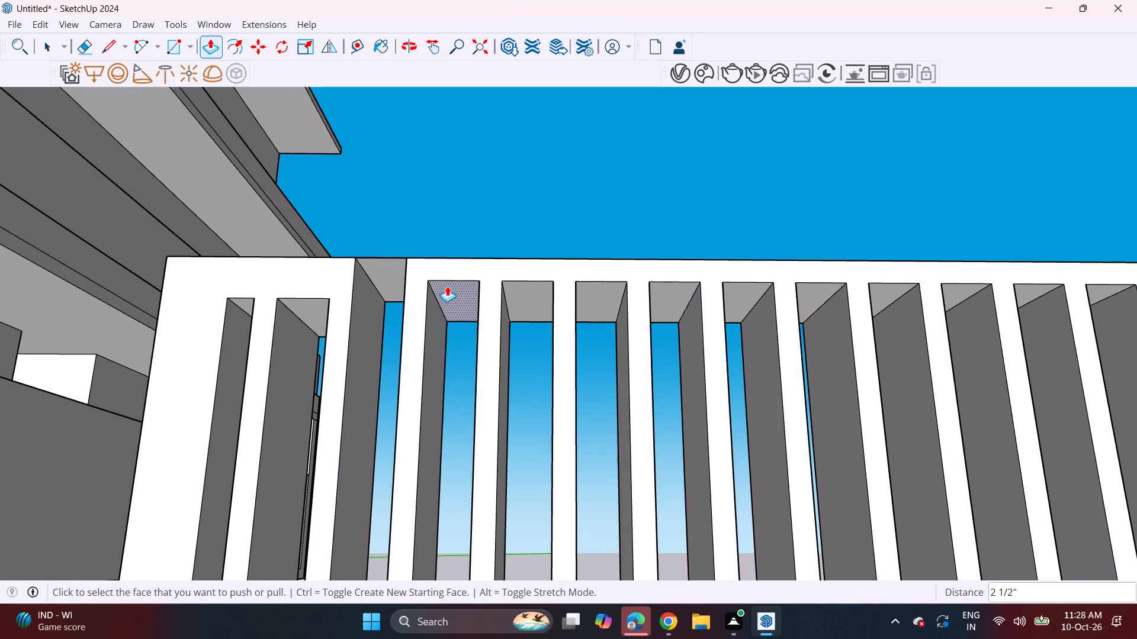
{"action": "key", "text": "ctrl+z"}
{"action": "left_click", "coordinate": [391, 318]}
{"action": "left_click", "coordinate": [455, 281]}
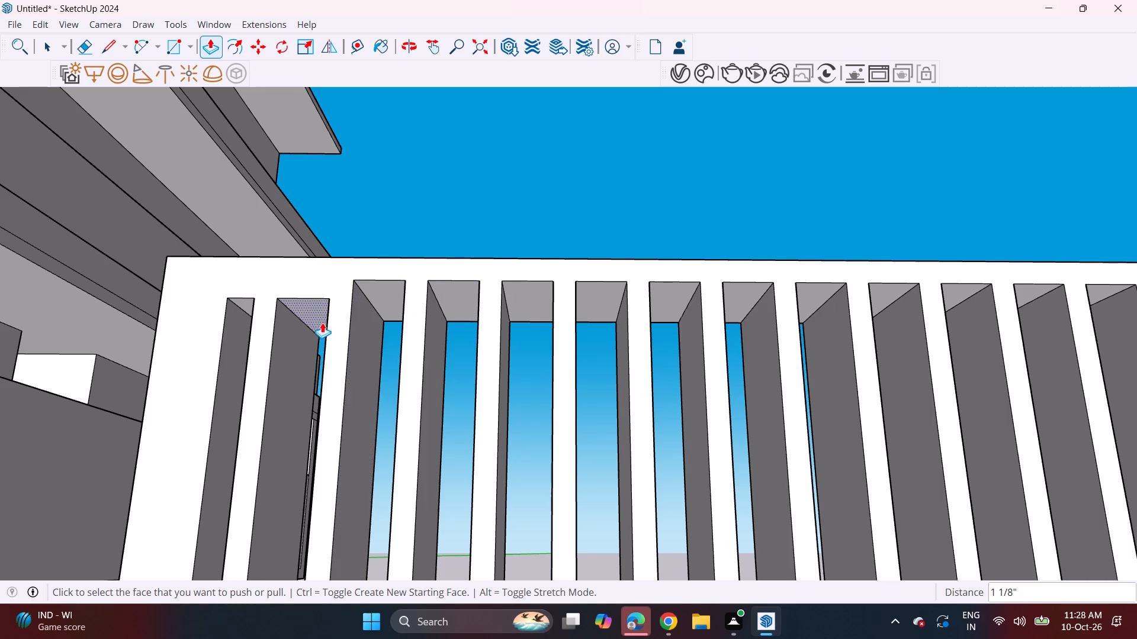
{"action": "double_click", "coordinate": [316, 321]}
{"action": "double_click", "coordinate": [246, 301]}
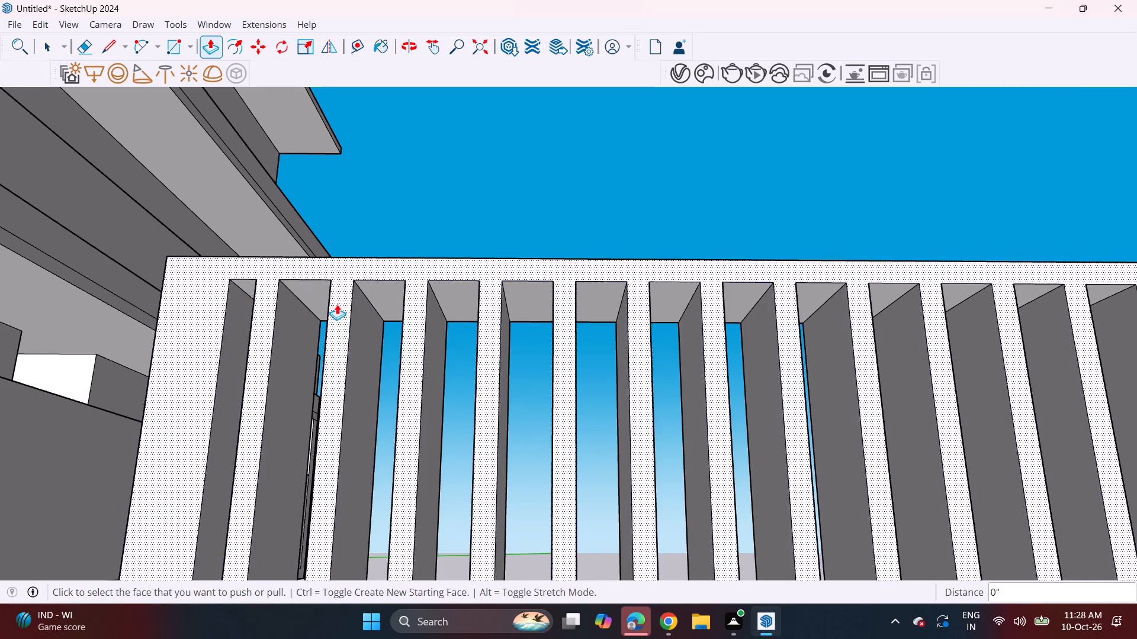
Push the shared rear face of the arm and slats inward 6 9/16" to reduce their depth.
{"action": "scroll", "coordinate": [335, 316], "scroll_direction": "down", "scroll_amount": 15}
{"action": "middle_click_drag", "start_coordinate": [478, 412], "coordinate": [512, 489]}
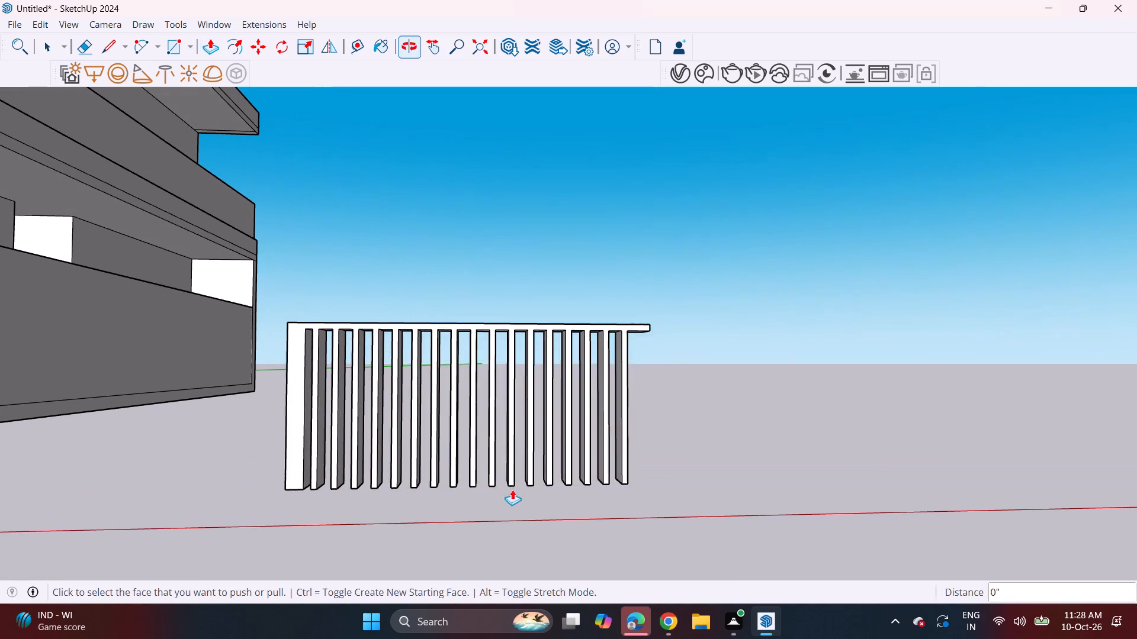
{"action": "middle_click_drag", "start_coordinate": [512, 489], "coordinate": [508, 486]}
{"action": "middle_click_drag", "start_coordinate": [667, 400], "coordinate": [269, 427]}
{"action": "middle_click_drag", "start_coordinate": [710, 344], "coordinate": [583, 356]}
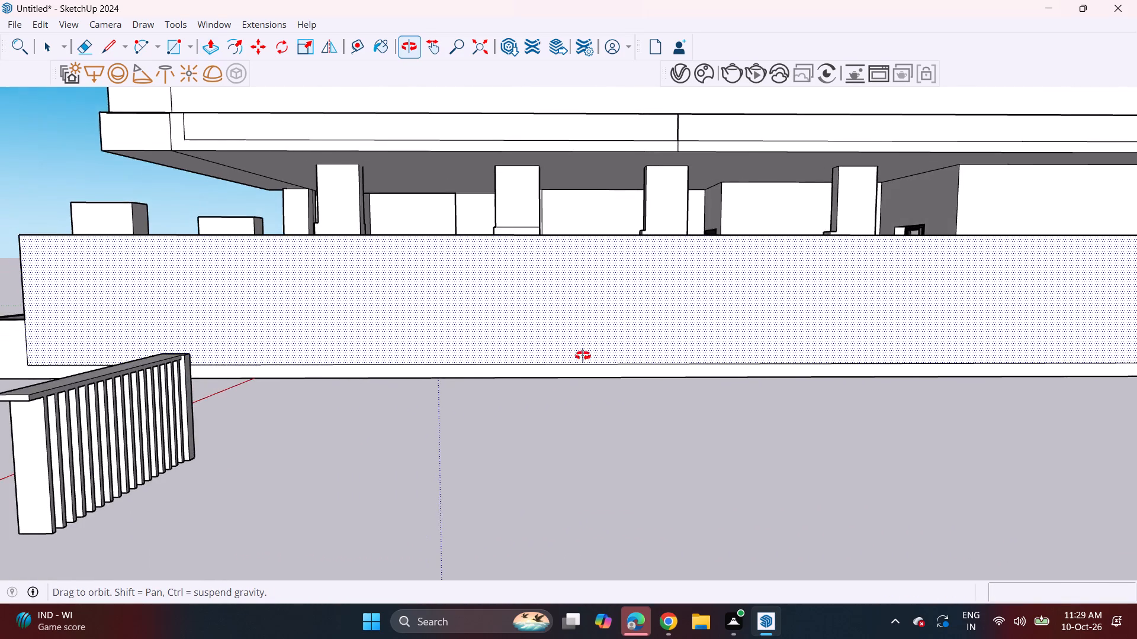
{"action": "middle_click_drag", "start_coordinate": [583, 356], "coordinate": [638, 348]}
{"action": "scroll", "coordinate": [267, 340], "scroll_direction": "up", "scroll_amount": 8}
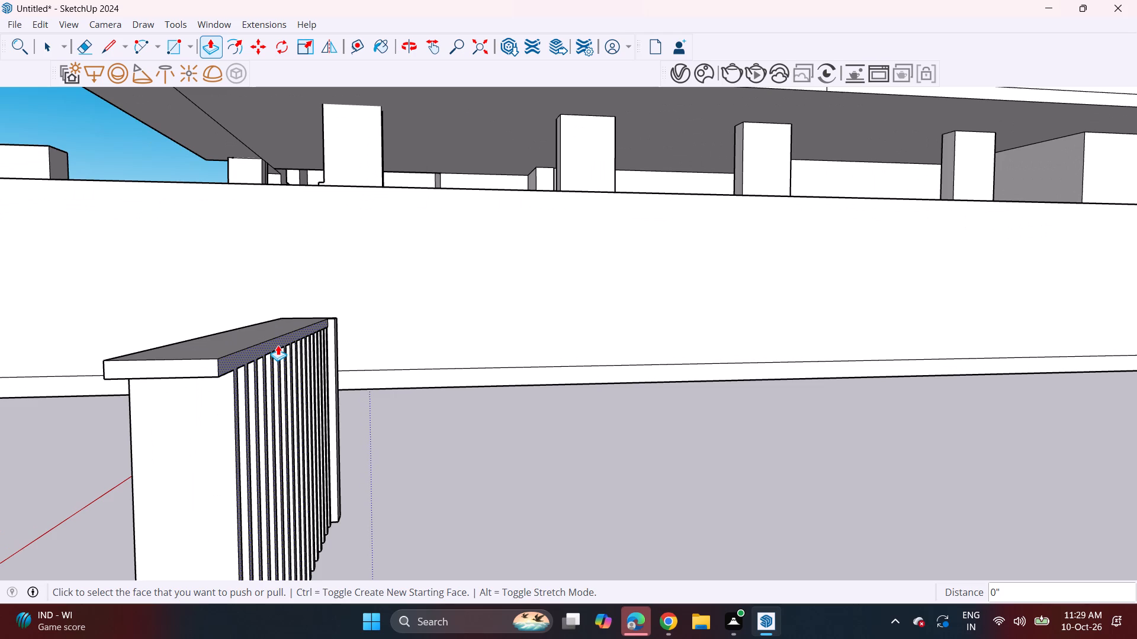
{"action": "left_click", "coordinate": [278, 345]}
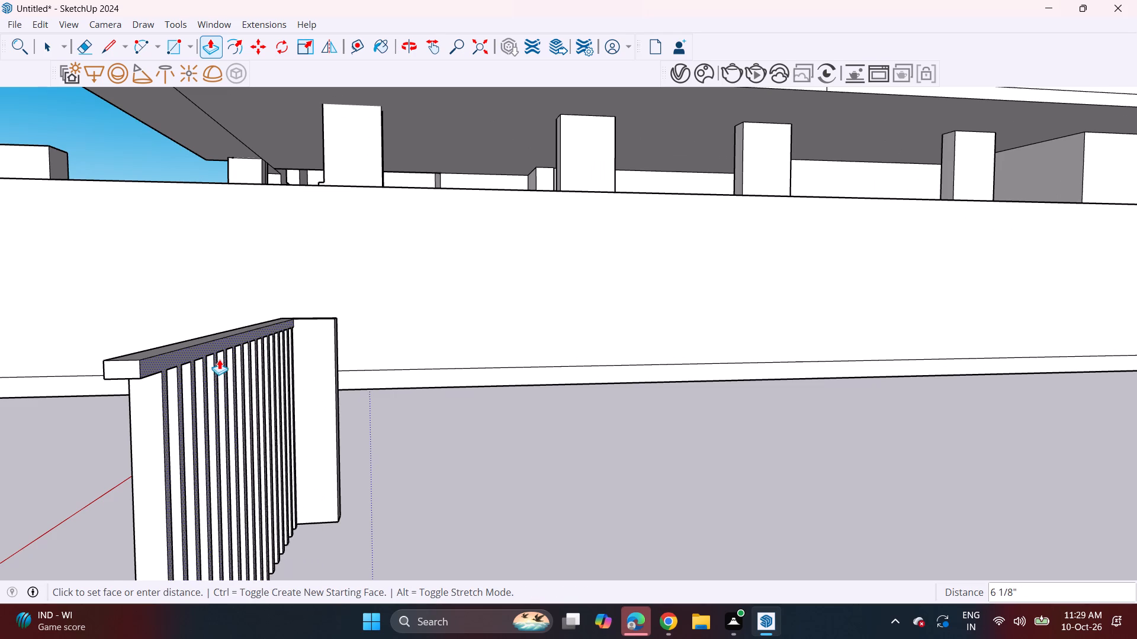
{"action": "left_click", "coordinate": [215, 361]}
Push the post's rear face inward 7 11/16", flush with the rear of the thinned arm.
{"action": "middle_click_drag", "start_coordinate": [378, 384], "coordinate": [243, 388]}
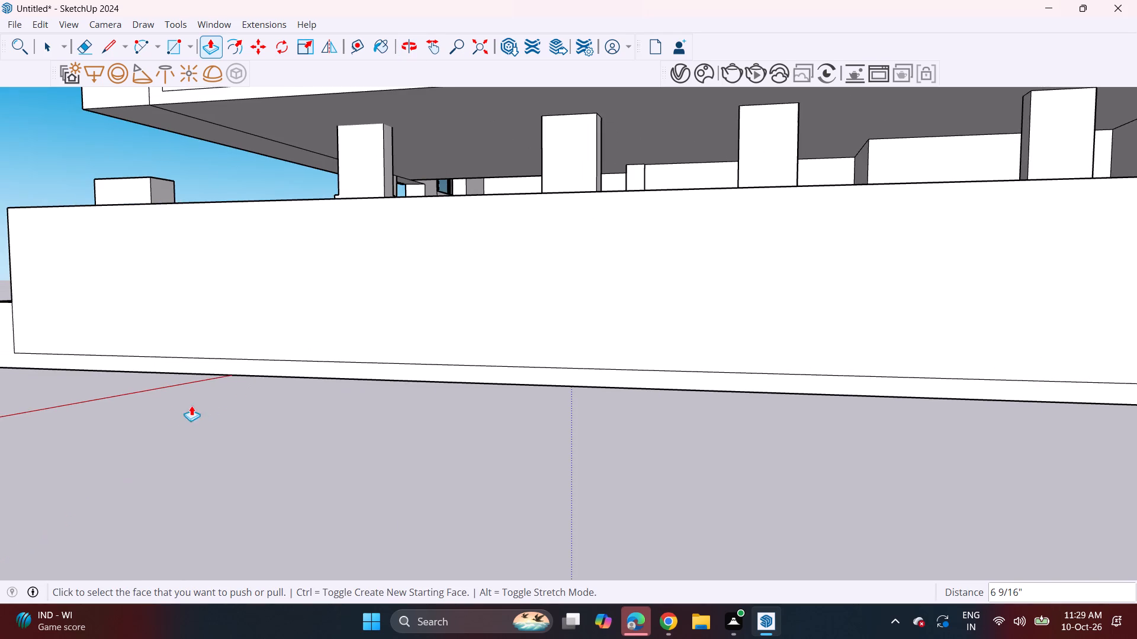
{"action": "scroll", "coordinate": [174, 408], "scroll_direction": "down", "scroll_amount": 7}
{"action": "middle_click_drag", "start_coordinate": [121, 443], "coordinate": [343, 435], "text": "shift"}
{"action": "scroll", "coordinate": [259, 416], "scroll_direction": "up", "scroll_amount": 4}
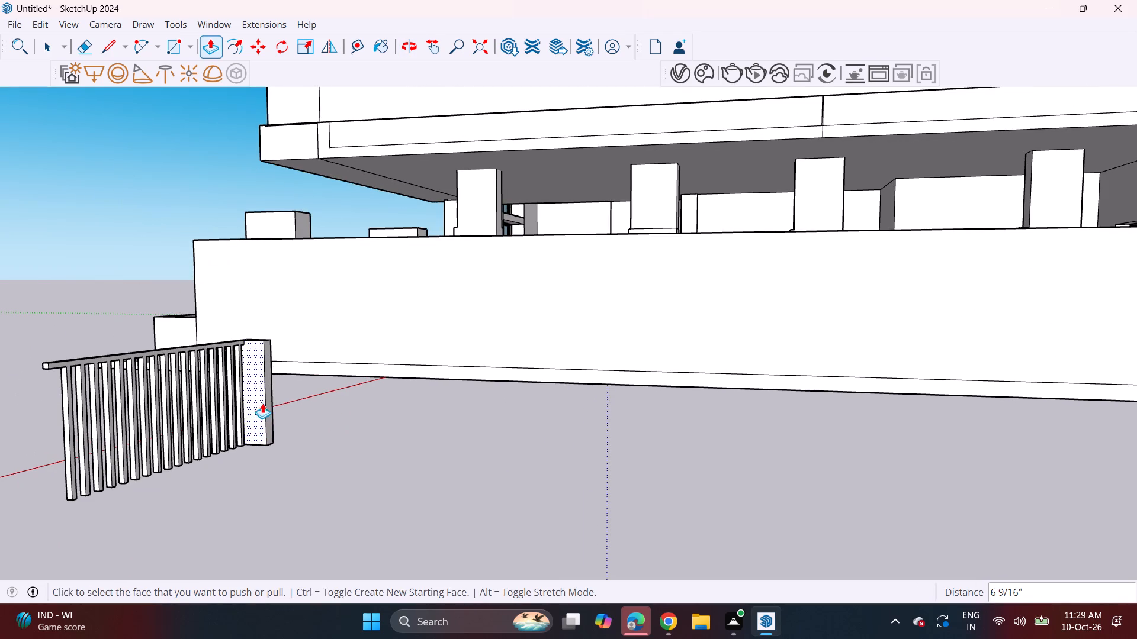
{"action": "left_click", "coordinate": [268, 401]}
{"action": "left_click", "coordinate": [242, 349]}
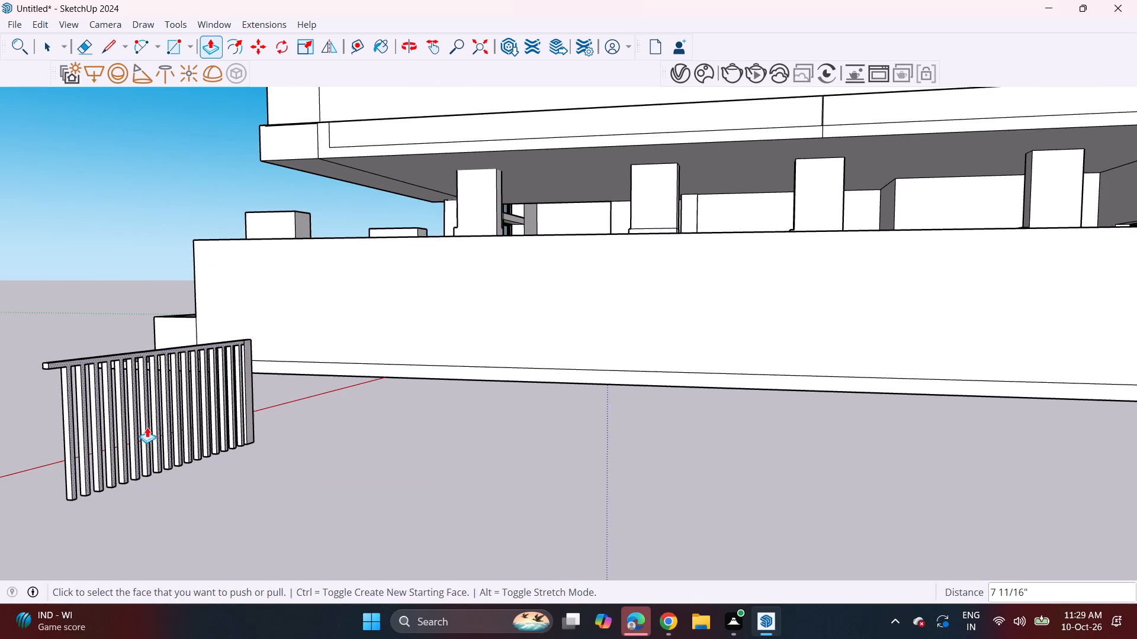
Group the whole slatted railing, including its post and arm, standing beside the building.
{"action": "middle_click_drag", "start_coordinate": [150, 430], "coordinate": [570, 372]}
{"action": "scroll", "coordinate": [555, 367], "scroll_direction": "down", "scroll_amount": 6}
{"action": "middle_click_drag", "start_coordinate": [455, 422], "coordinate": [552, 427]}
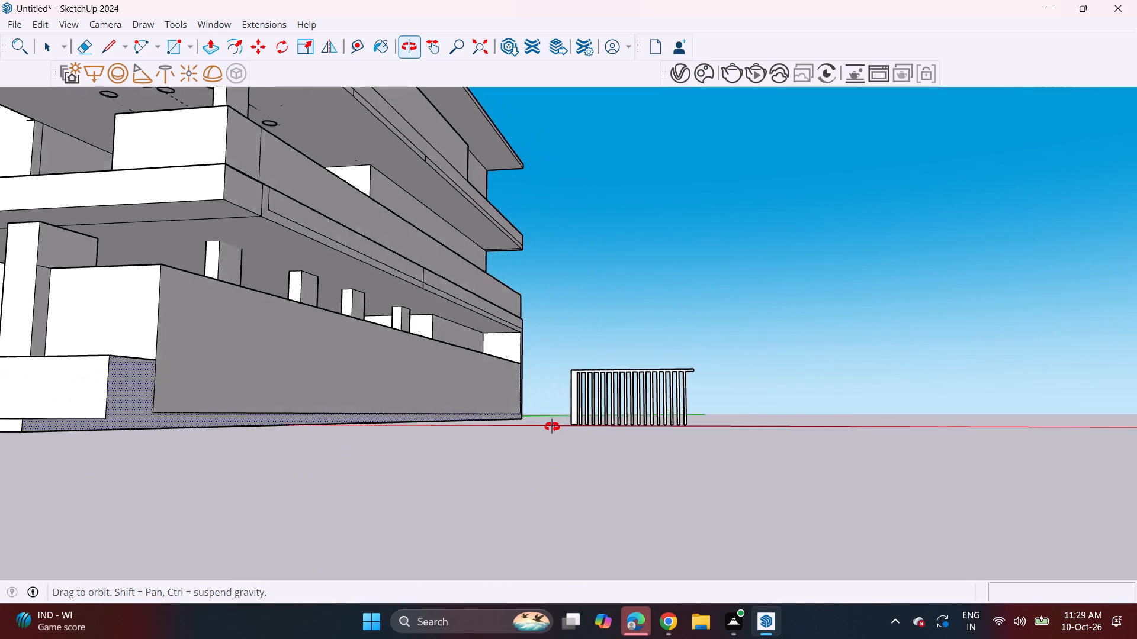
{"action": "middle_click_drag", "start_coordinate": [552, 427], "coordinate": [574, 430]}
{"action": "key", "text": "space"}
{"action": "left_click_drag", "start_coordinate": [561, 296], "coordinate": [667, 454]}
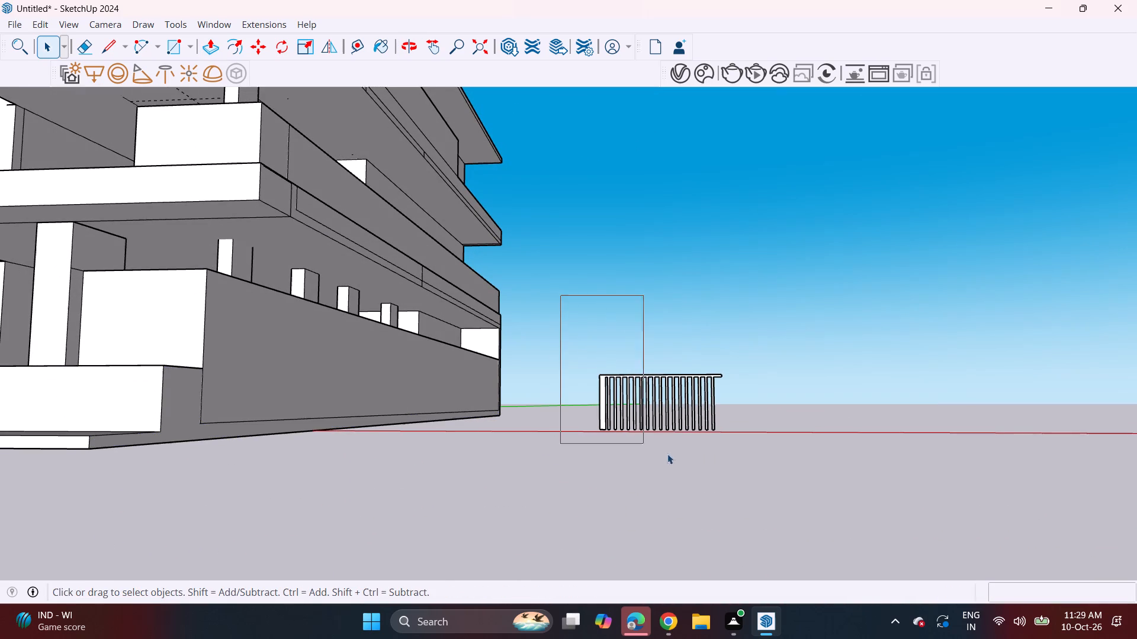
{"action": "left_click_drag", "start_coordinate": [667, 454], "coordinate": [755, 464]}
{"action": "right_click", "coordinate": [707, 383]}
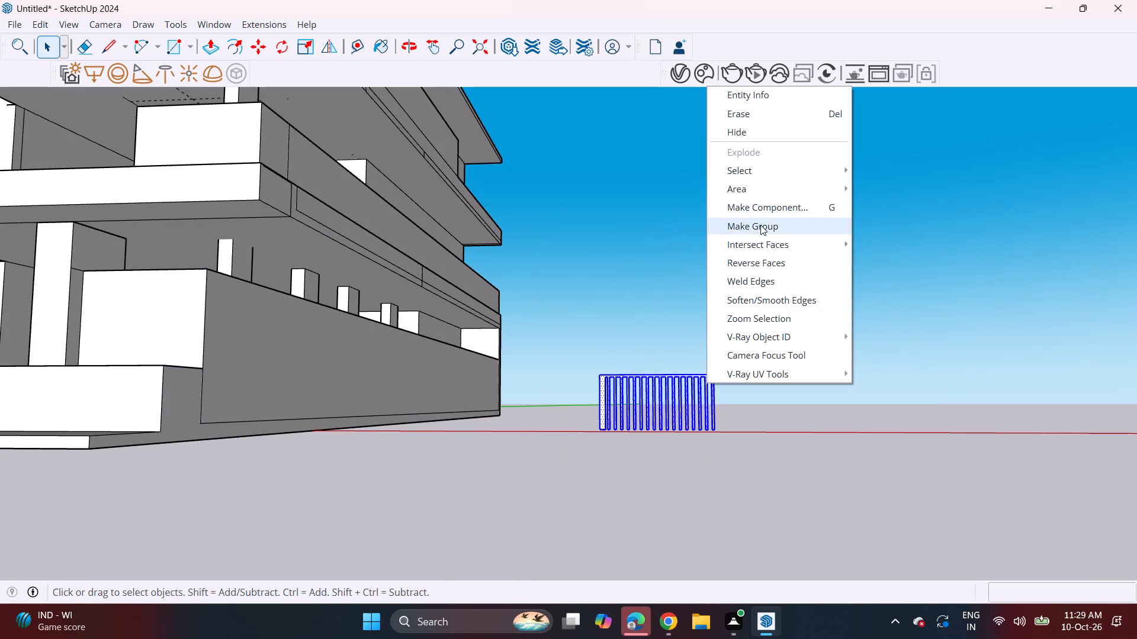
{"action": "left_click", "coordinate": [760, 225]}
Move the railing group about 38' by its post's top corner to the front edge of the first-floor balcony, beside the side wall.
{"action": "middle_click_drag", "start_coordinate": [611, 373], "coordinate": [625, 398]}
{"action": "key", "text": "m"}
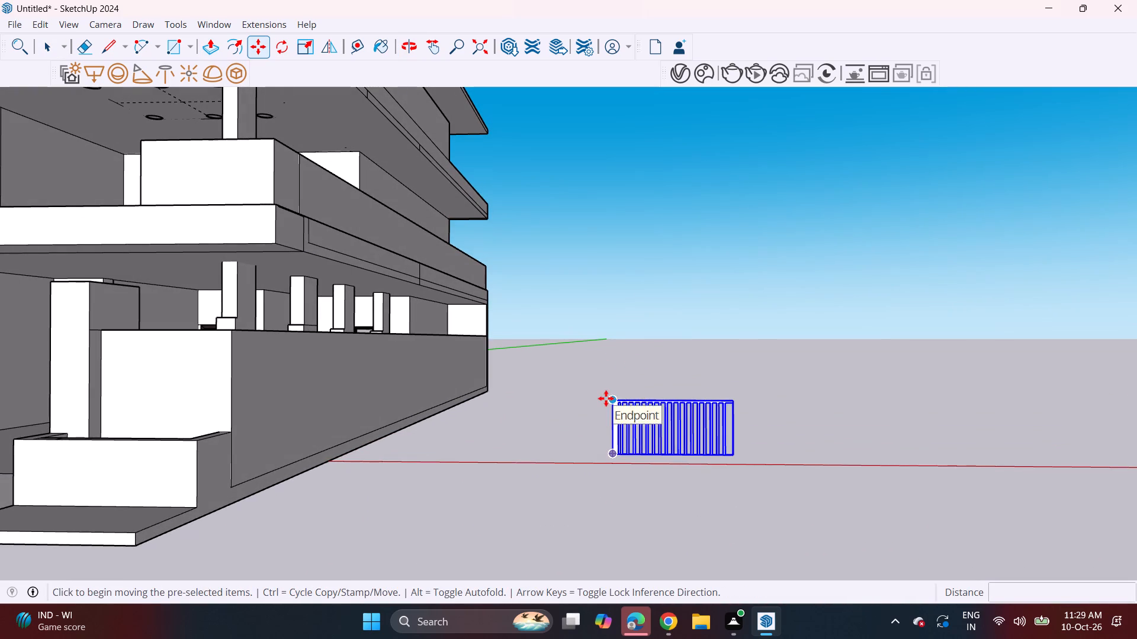
{"action": "left_click", "coordinate": [606, 398]}
{"action": "middle_click_drag", "start_coordinate": [335, 356], "coordinate": [486, 372]}
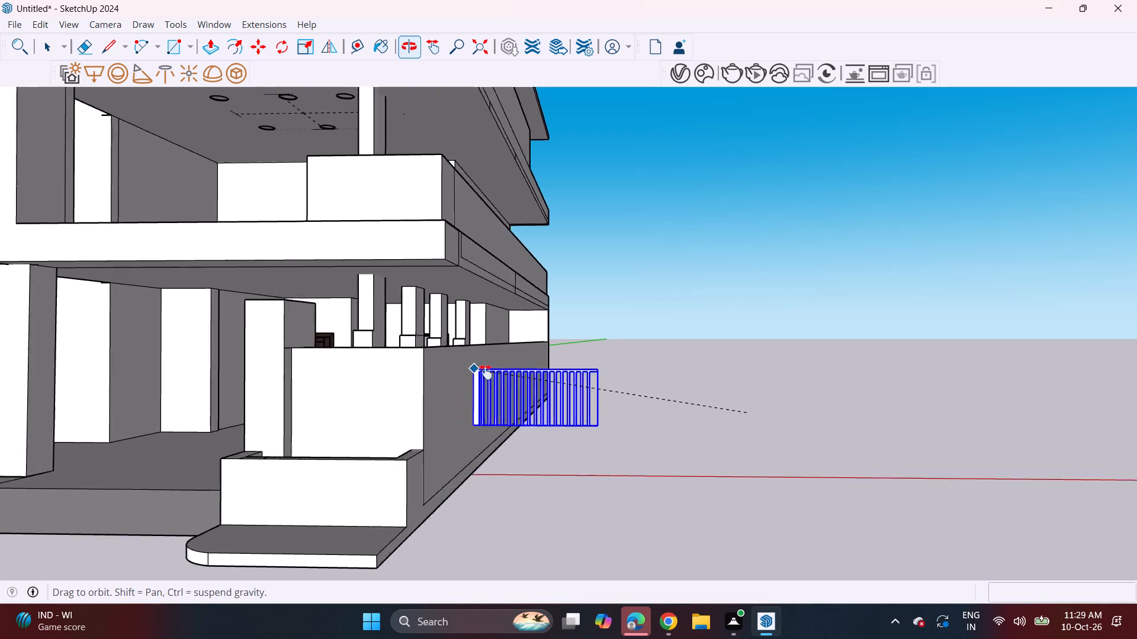
{"action": "middle_click_drag", "start_coordinate": [486, 372], "coordinate": [785, 411]}
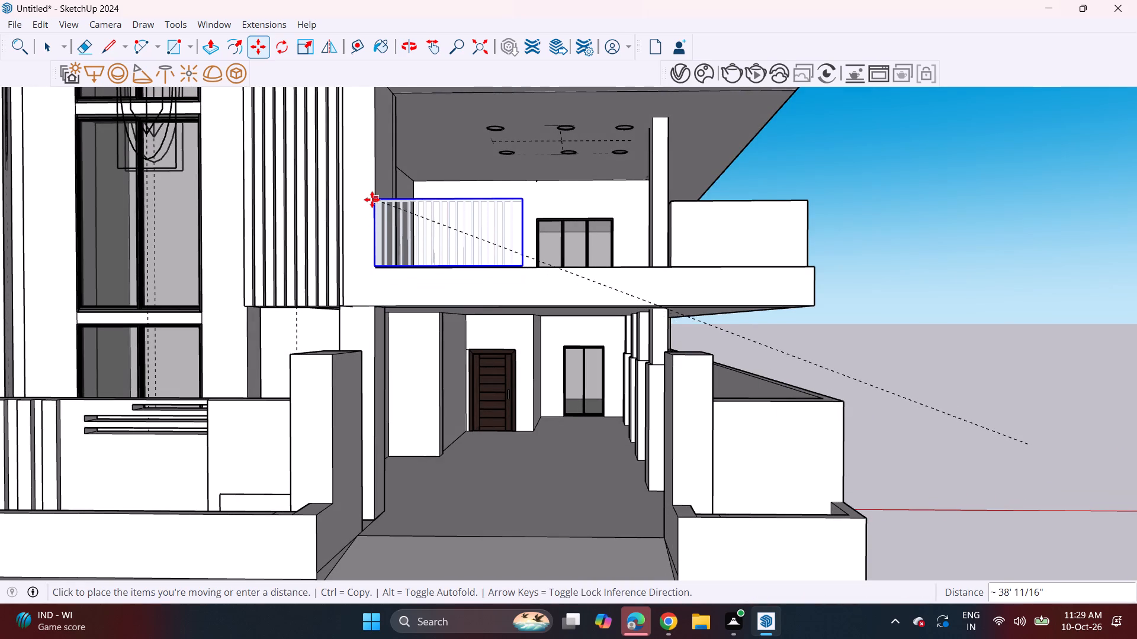
{"action": "middle_click_drag", "start_coordinate": [378, 206], "coordinate": [397, 299]}
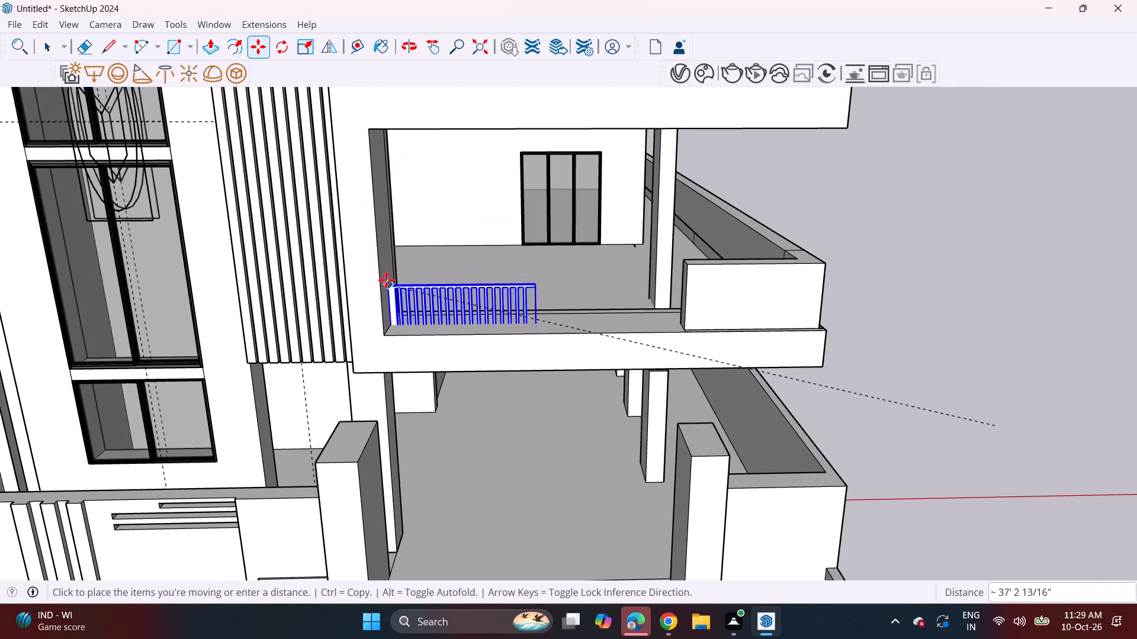
{"action": "left_click", "coordinate": [380, 272]}
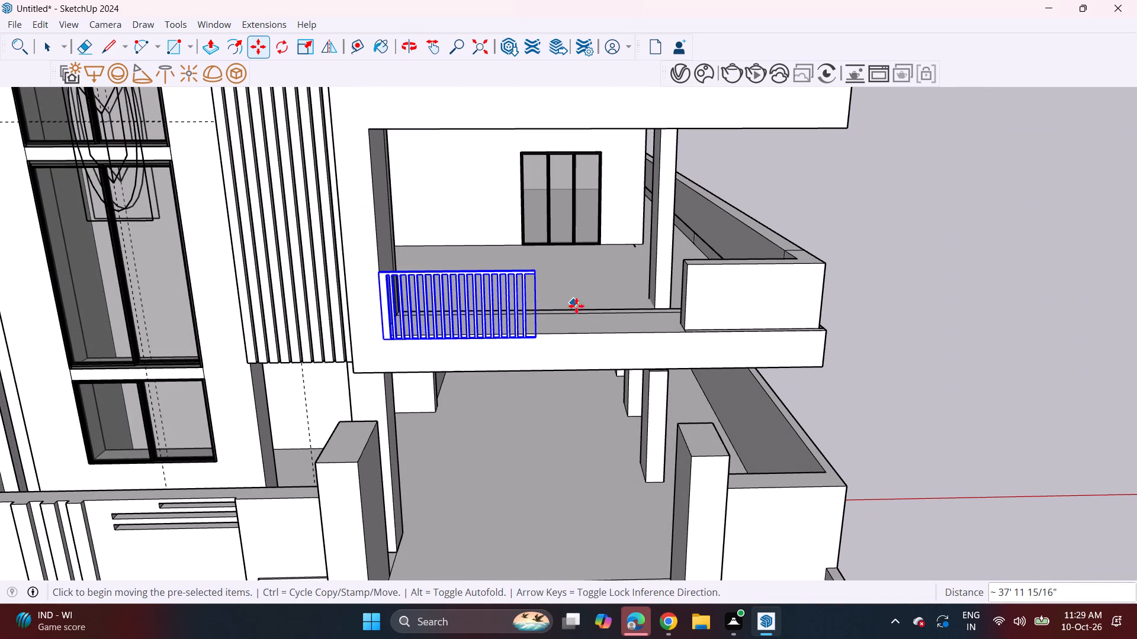
Shift the railing 10 5/8" back inside the first-floor balcony opening, close to the side wall.
{"action": "middle_click_drag", "start_coordinate": [533, 306], "coordinate": [422, 337]}
{"action": "scroll", "coordinate": [336, 288], "scroll_direction": "up", "scroll_amount": 6}
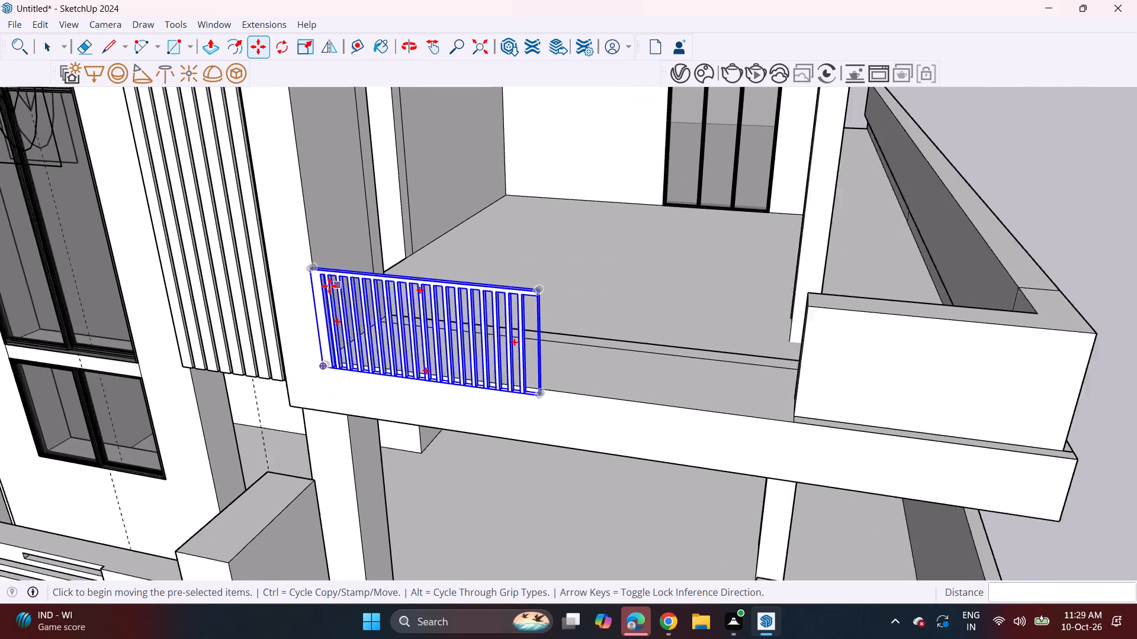
{"action": "scroll", "coordinate": [329, 286], "scroll_direction": "up", "scroll_amount": 2}
{"action": "left_click", "coordinate": [306, 265]}
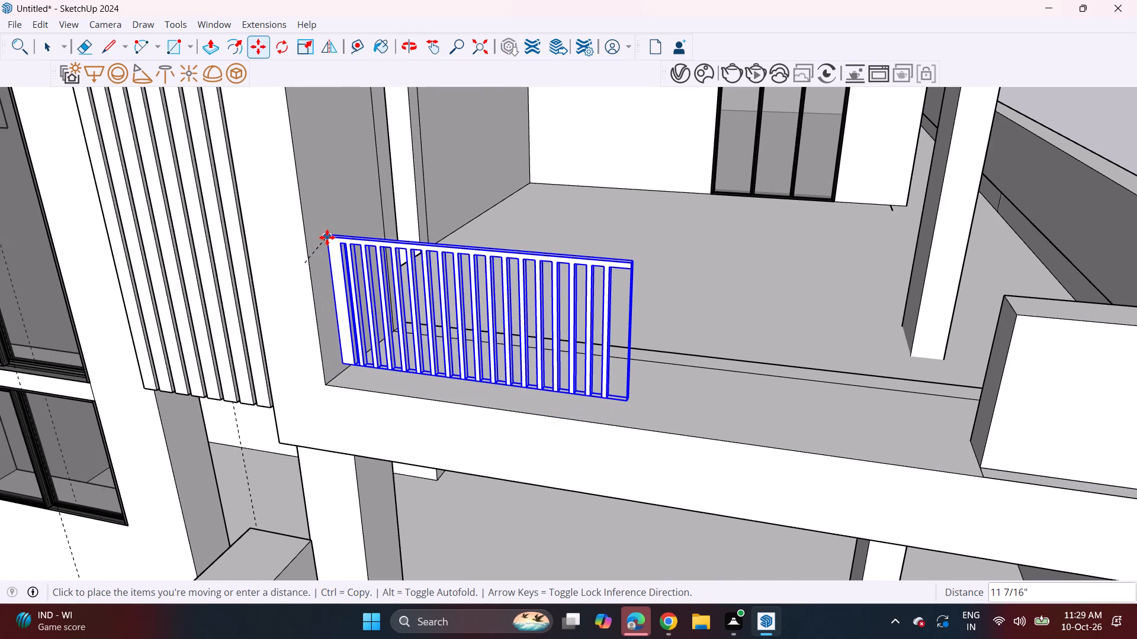
{"action": "left_click", "coordinate": [326, 247]}
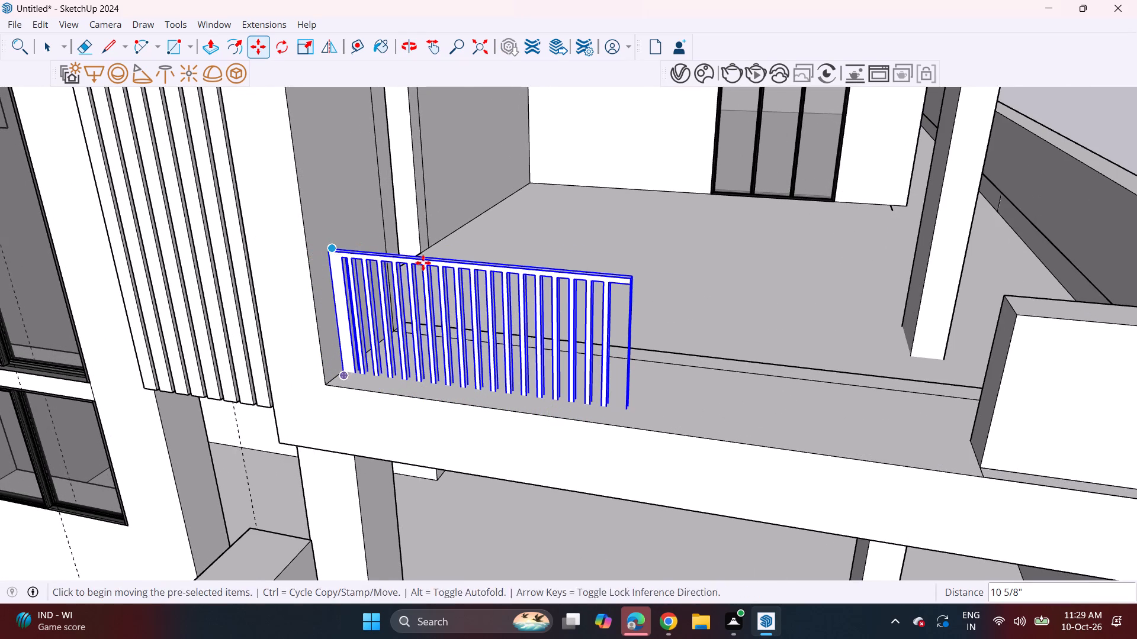
Slide the first-floor railing about 3 3/4" sideways so its post sinks into the side wall.
{"action": "scroll", "coordinate": [322, 259], "scroll_direction": "down", "scroll_amount": 7}
{"action": "middle_click_drag", "start_coordinate": [307, 271], "coordinate": [413, 392], "text": "shift"}
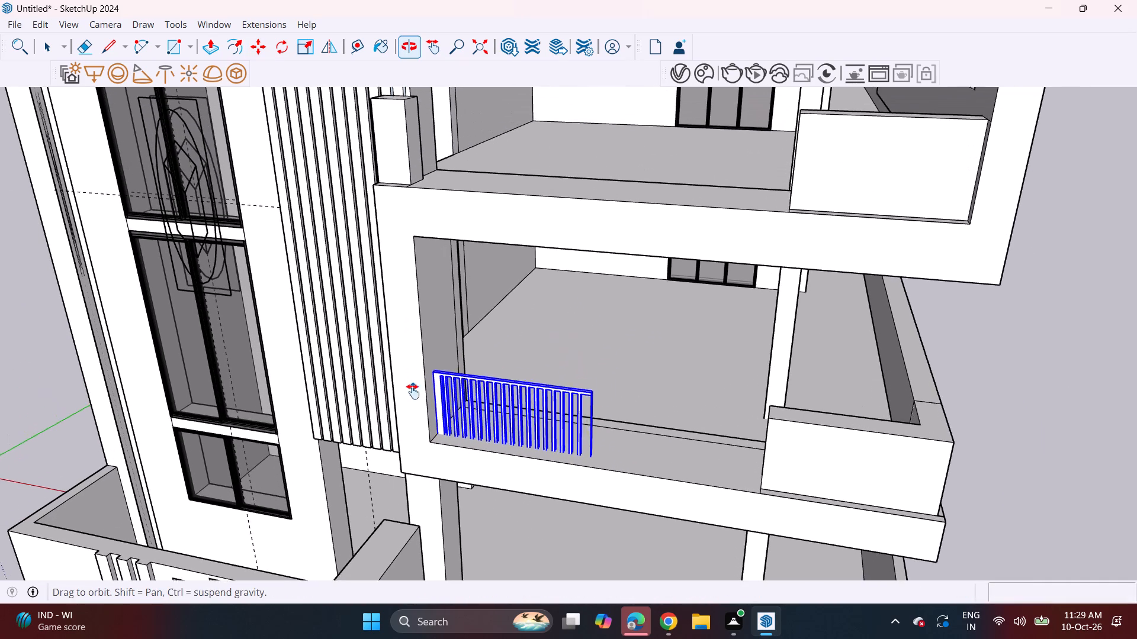
{"action": "middle_click_drag", "start_coordinate": [413, 392], "coordinate": [412, 393], "text": "shift"}
{"action": "middle_click_drag", "start_coordinate": [469, 399], "coordinate": [534, 289]}
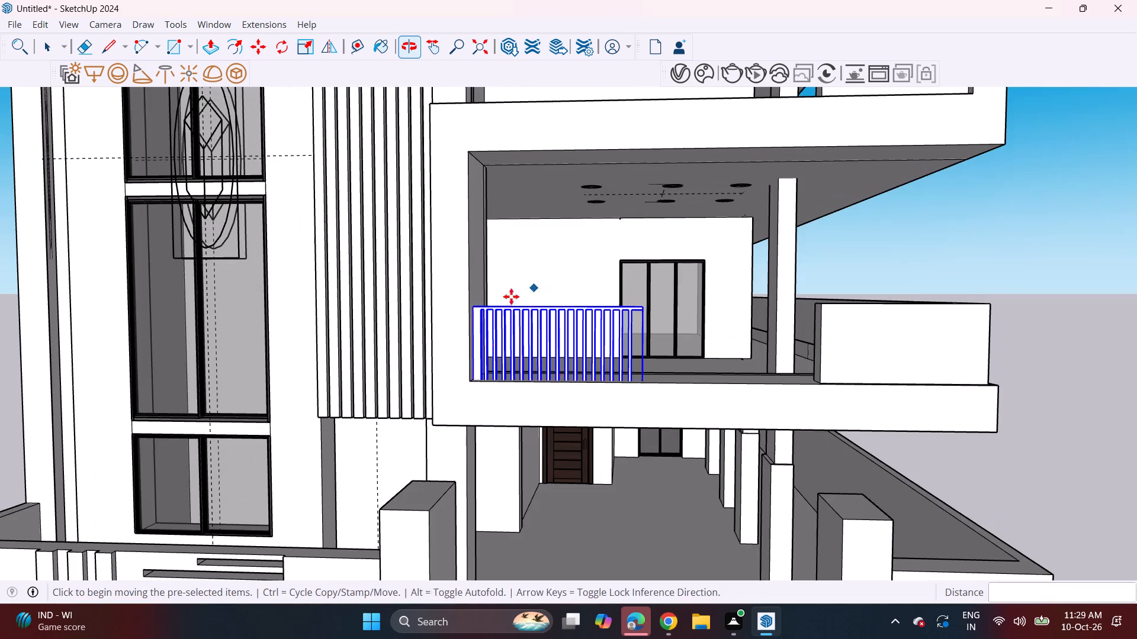
{"action": "scroll", "coordinate": [486, 307], "scroll_direction": "up", "scroll_amount": 9}
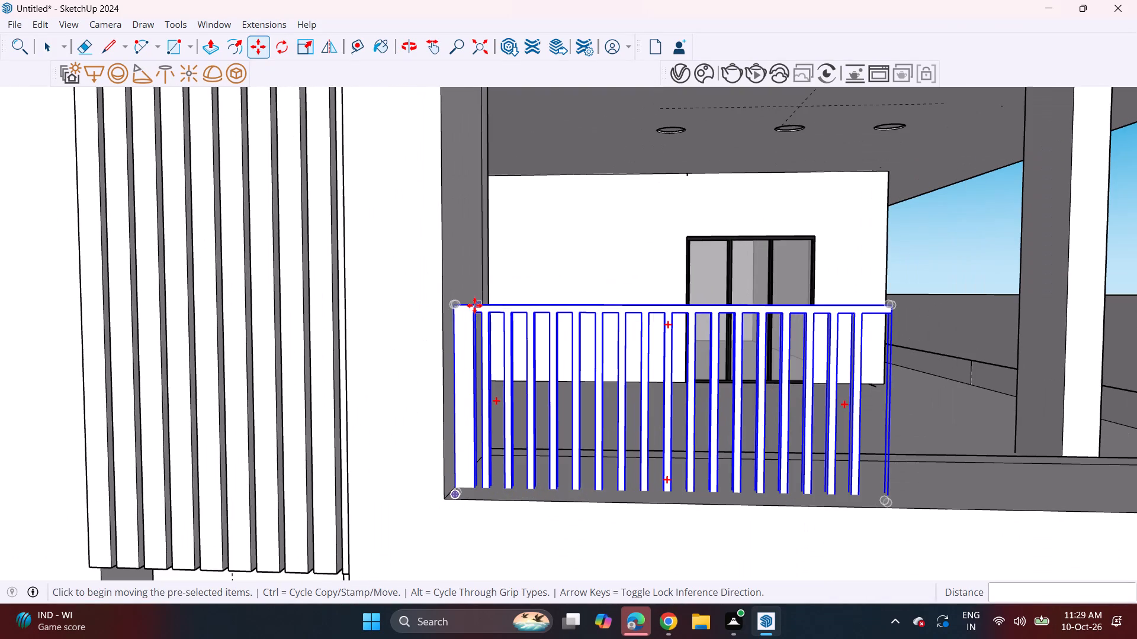
{"action": "double_click", "coordinate": [471, 309]}
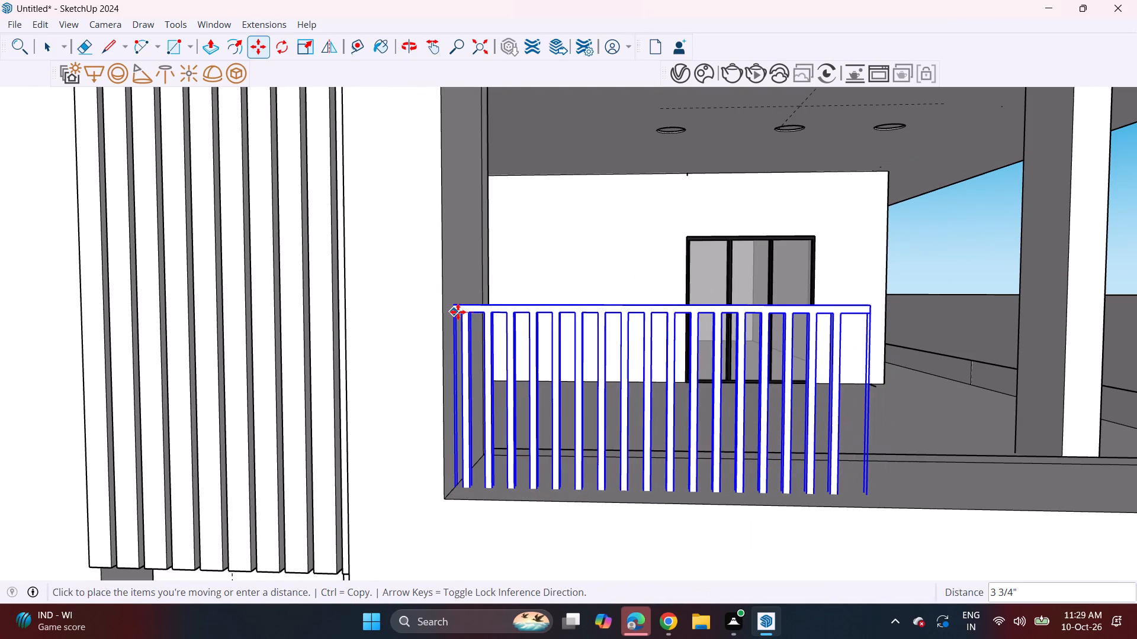
{"action": "left_click", "coordinate": [458, 312]}
Copy the railing about 10' 10" up to the balcony above, against its parapet block.
{"action": "left_click", "coordinate": [454, 313]}
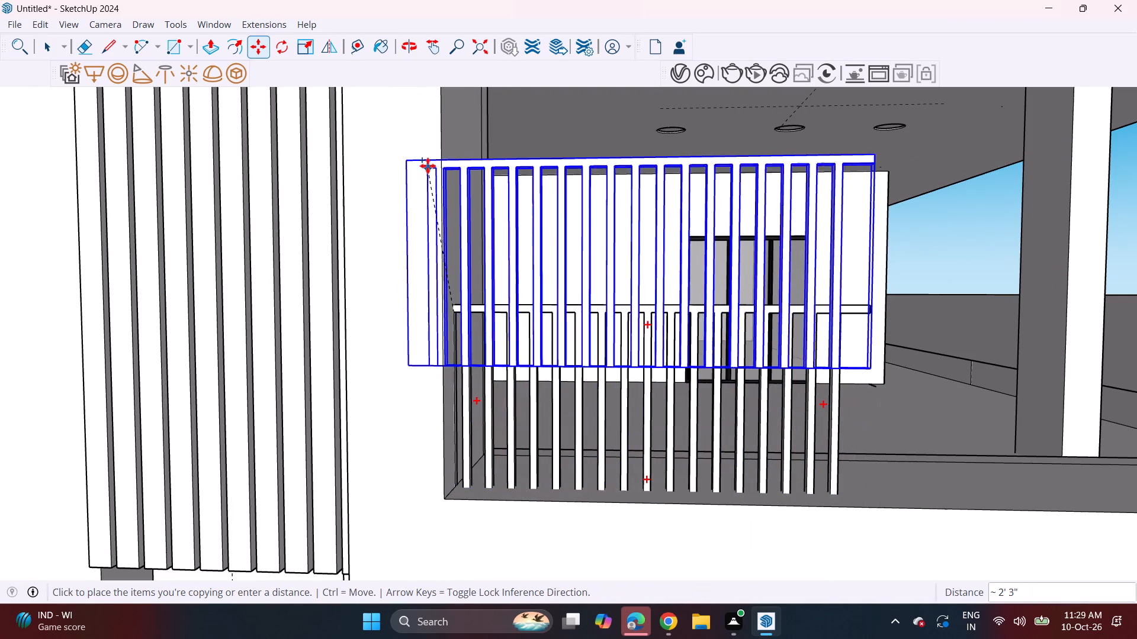
{"action": "scroll", "coordinate": [428, 162], "scroll_direction": "down", "scroll_amount": 6, "text": "shift"}
{"action": "middle_click_drag", "start_coordinate": [425, 149], "coordinate": [449, 448], "text": "shift"}
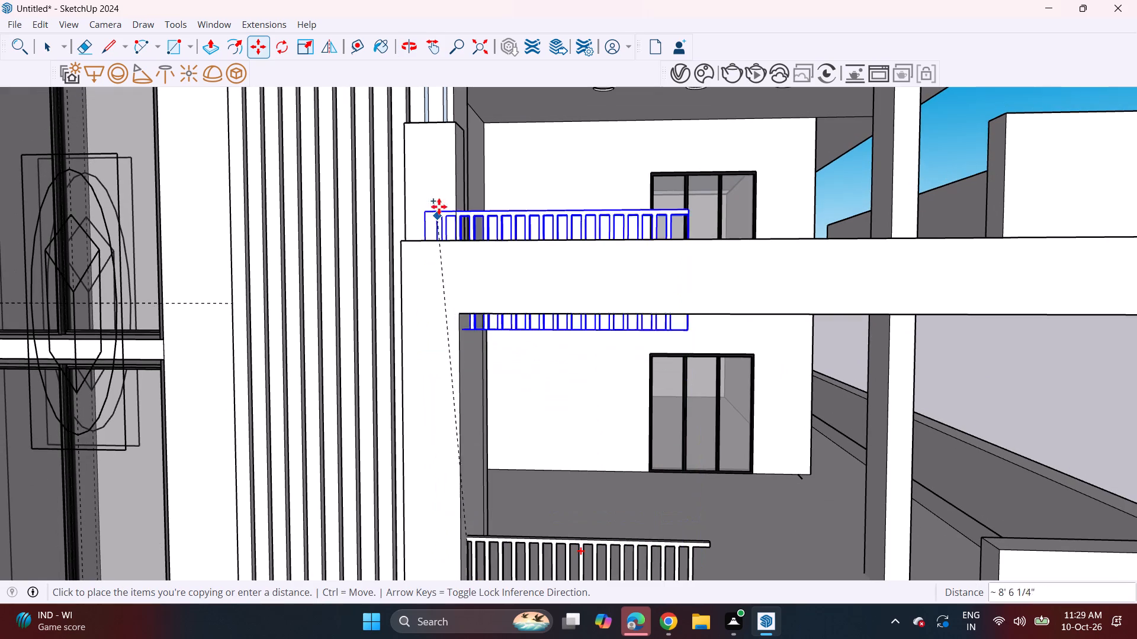
{"action": "middle_click_drag", "start_coordinate": [450, 138], "coordinate": [442, 333]}
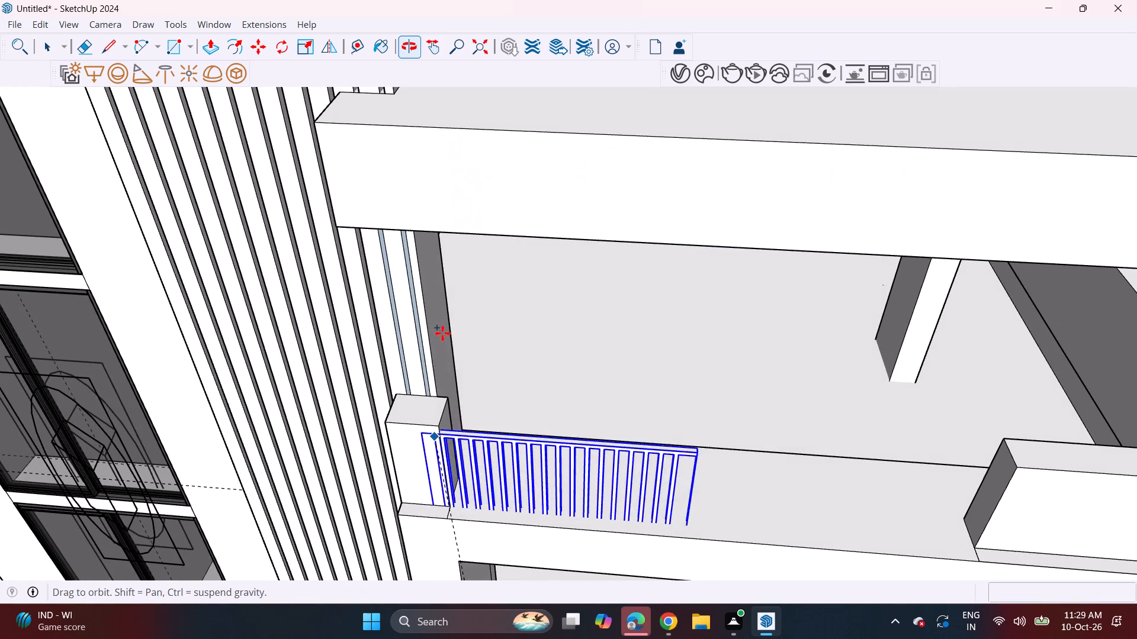
{"action": "left_click", "coordinate": [444, 417]}
Slide the copied railing about 1 3/4" sideways so its post moves into the upper balcony's parapet block.
{"action": "scroll", "coordinate": [450, 433], "scroll_direction": "up", "scroll_amount": 5}
{"action": "middle_click_drag", "start_coordinate": [448, 430], "coordinate": [461, 329]}
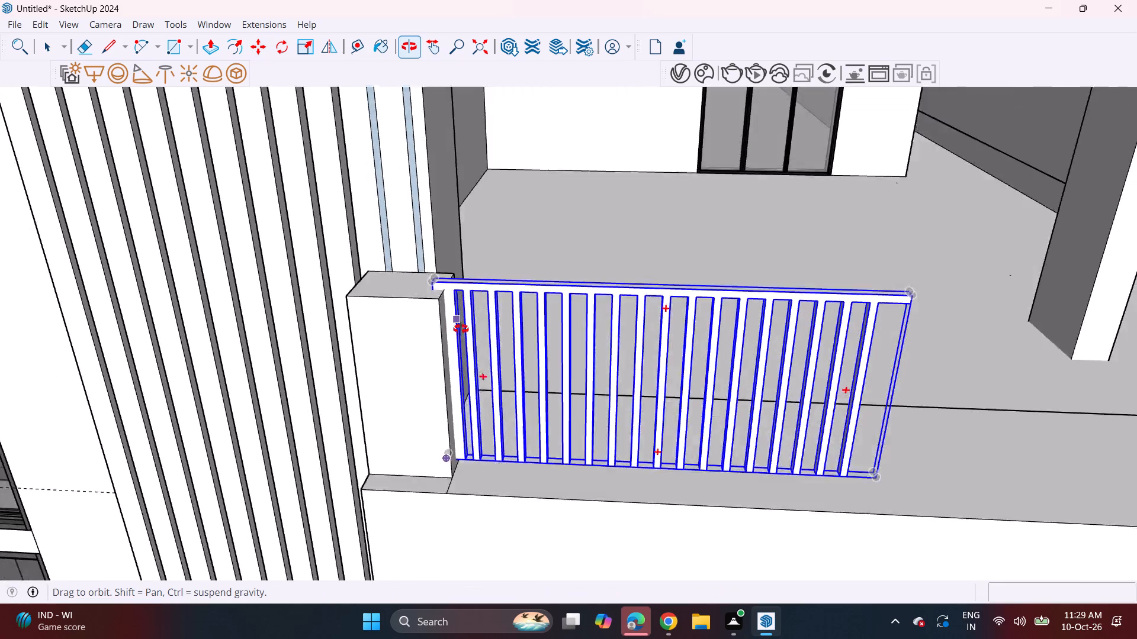
{"action": "middle_click_drag", "start_coordinate": [461, 329], "coordinate": [467, 289]}
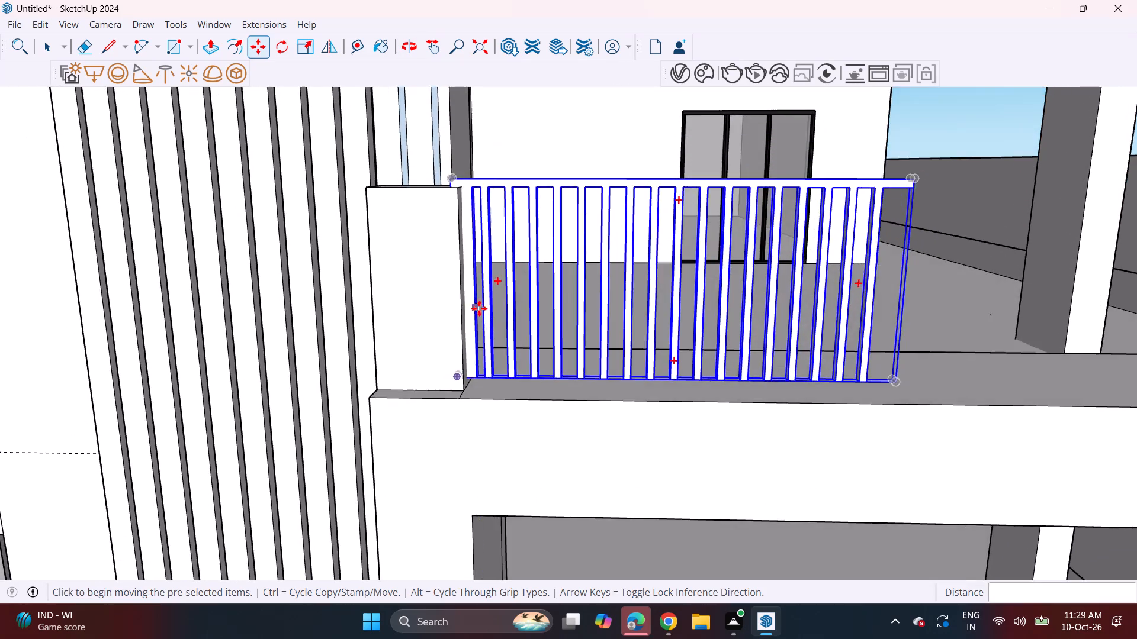
{"action": "scroll", "coordinate": [480, 308], "scroll_direction": "up", "scroll_amount": 5}
{"action": "scroll", "coordinate": [446, 167], "scroll_direction": "down", "scroll_amount": 7}
{"action": "middle_click_drag", "start_coordinate": [449, 147], "coordinate": [457, 329], "text": "shift"}
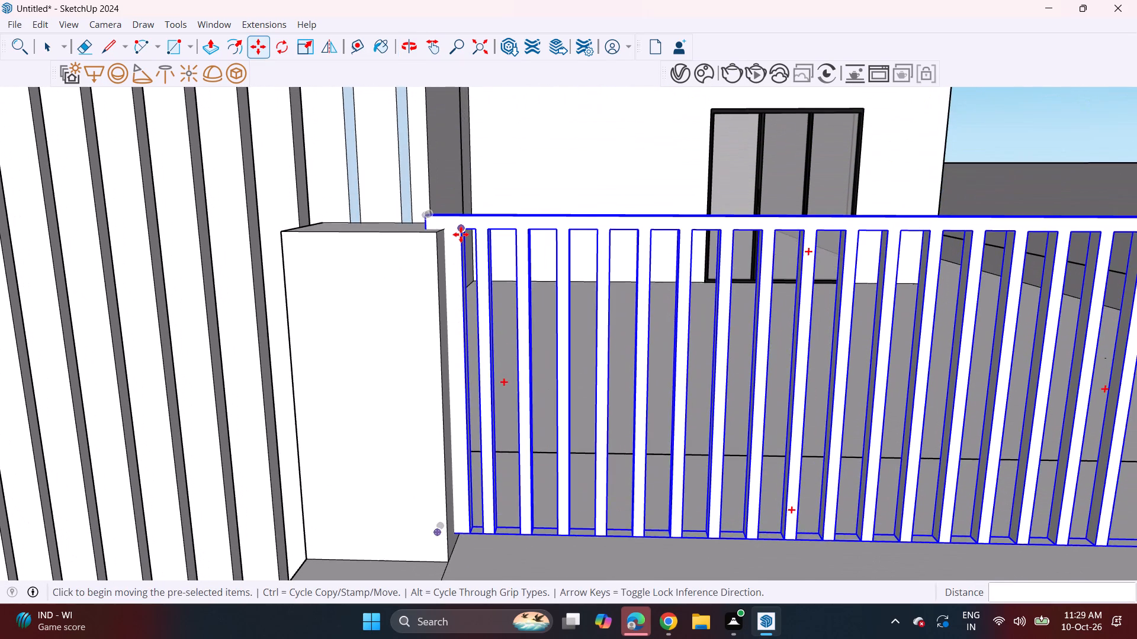
{"action": "scroll", "coordinate": [461, 234], "scroll_direction": "up", "scroll_amount": 3}
{"action": "left_click", "coordinate": [461, 234]}
{"action": "left_click", "coordinate": [442, 233]}
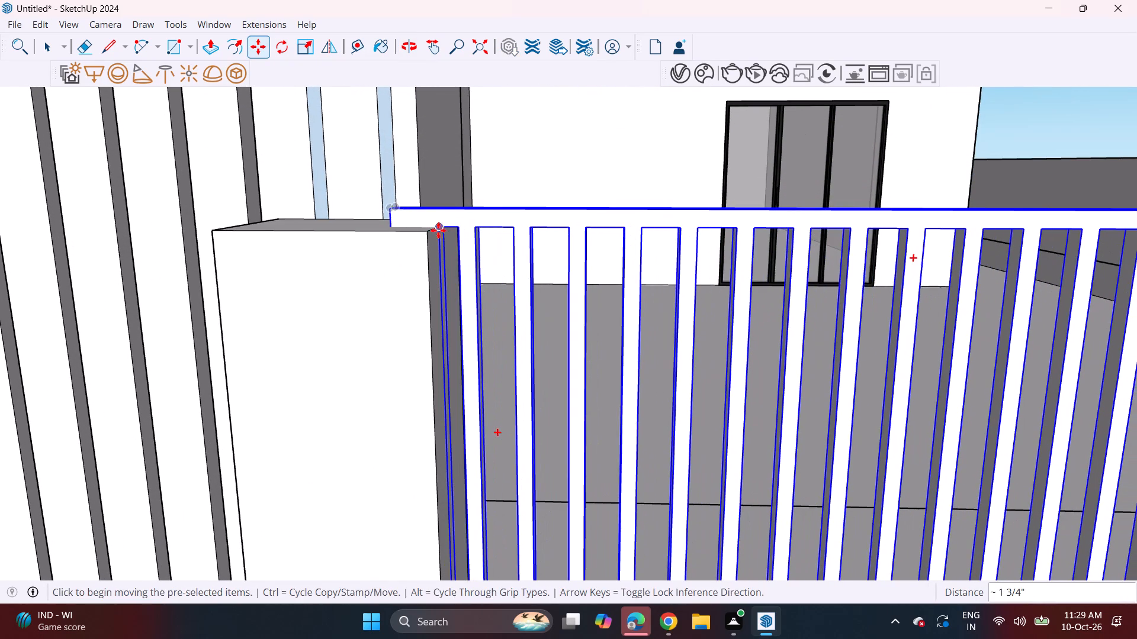
Lower the copied railing so its top rail lines up with the top of the adjoining parapet block.
{"action": "middle_click_drag", "start_coordinate": [441, 224], "coordinate": [443, 240]}
{"action": "left_click", "coordinate": [386, 215]}
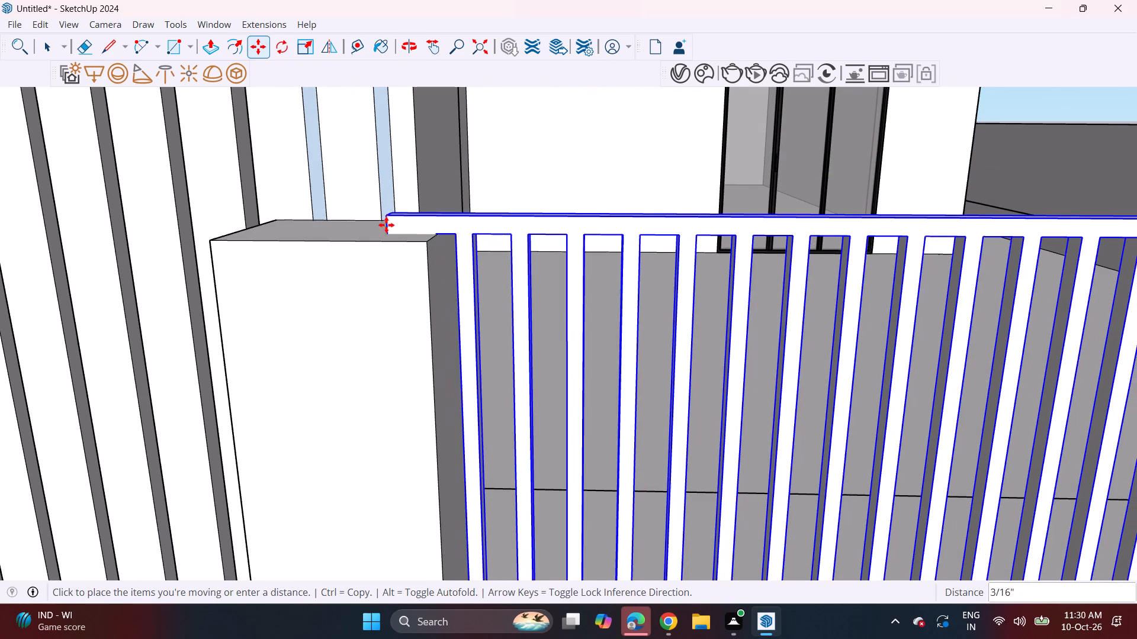
{"action": "left_click", "coordinate": [391, 237]}
{"action": "middle_click_drag", "start_coordinate": [534, 269], "coordinate": [537, 234]}
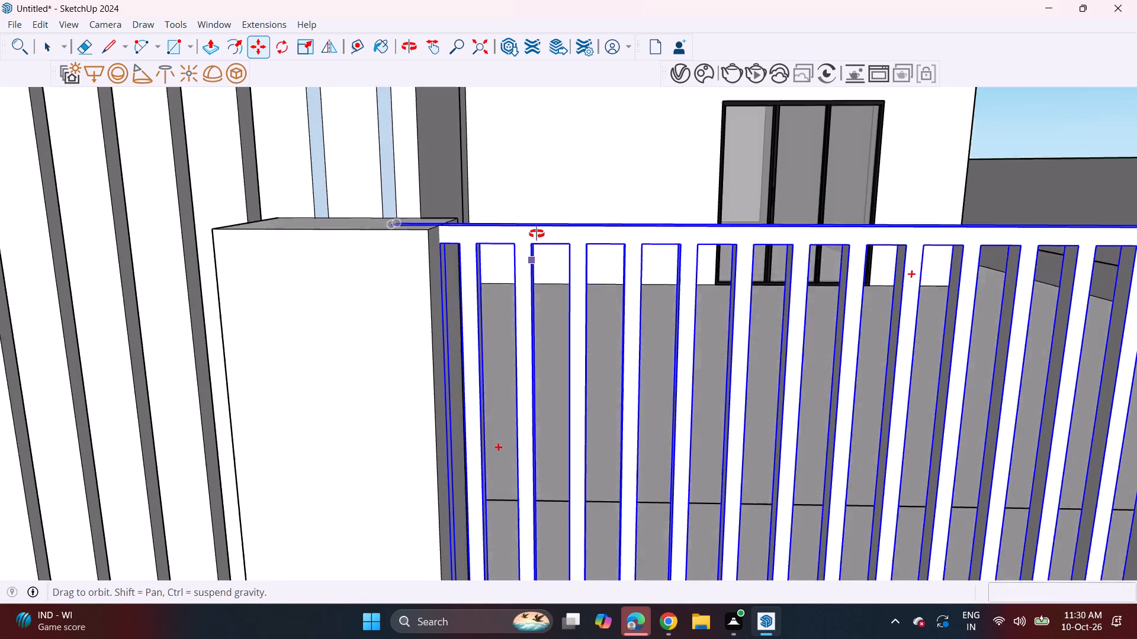
{"action": "middle_click_drag", "start_coordinate": [537, 234], "coordinate": [542, 208]}
Deselect the railing and examine both balcony railings from the front of the building.
{"action": "scroll", "coordinate": [542, 204], "scroll_direction": "down", "scroll_amount": 17}
{"action": "middle_click_drag", "start_coordinate": [603, 373], "coordinate": [501, 323], "text": "shift"}
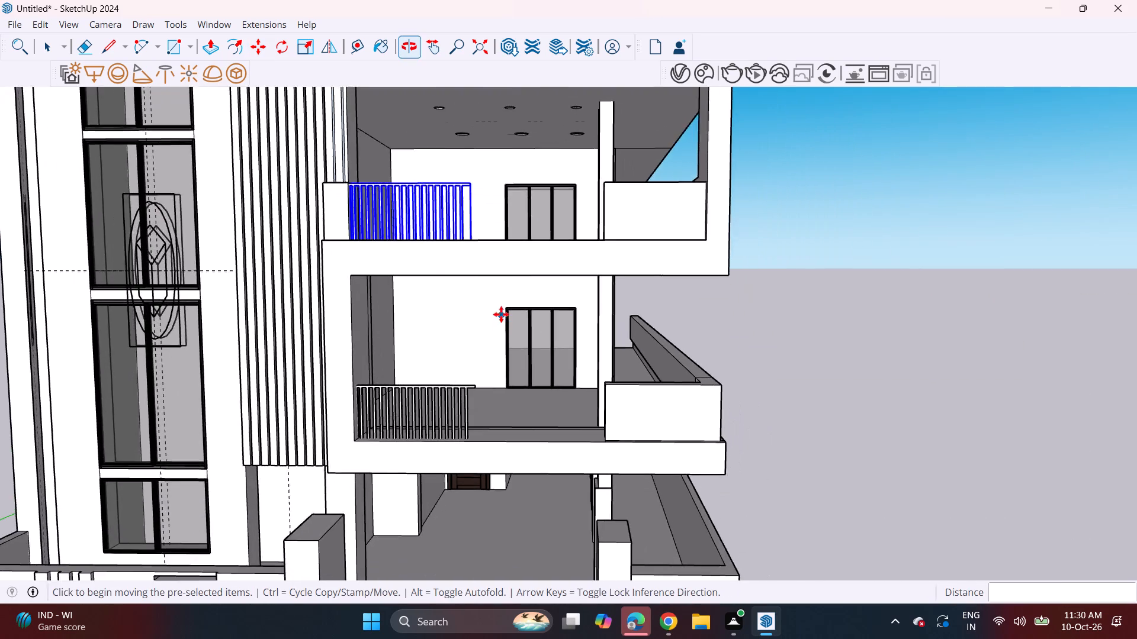
{"action": "scroll", "coordinate": [501, 314], "scroll_direction": "down", "scroll_amount": 3}
{"action": "key", "text": "space"}
{"action": "left_click", "coordinate": [706, 341]}
{"action": "middle_click_drag", "start_coordinate": [578, 412], "coordinate": [587, 395]}
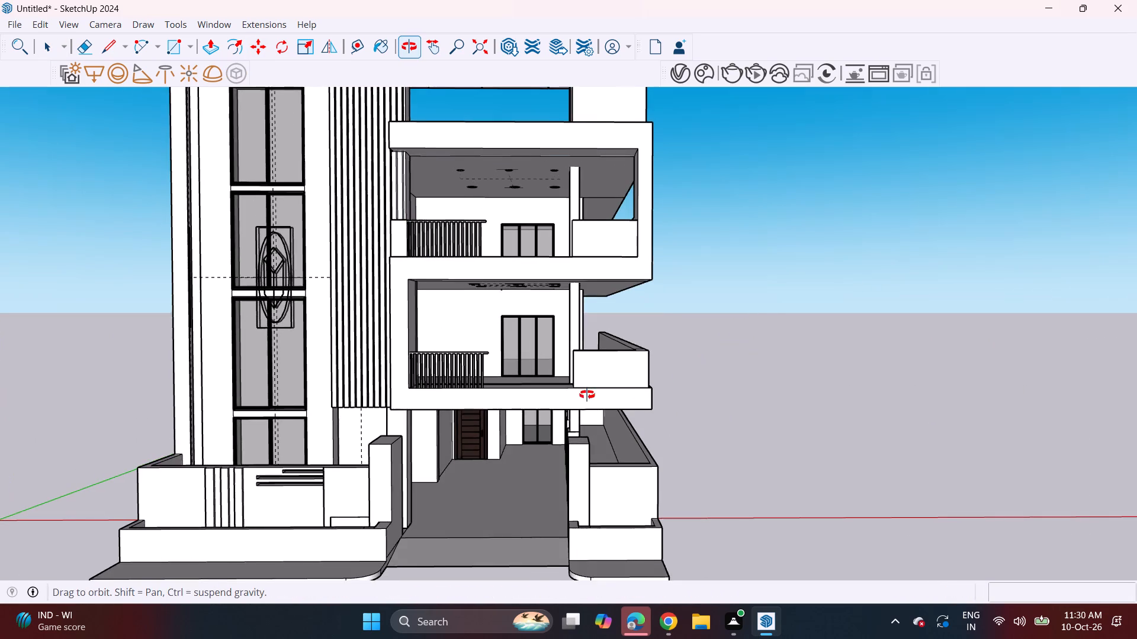
{"action": "middle_click_drag", "start_coordinate": [587, 395], "coordinate": [590, 398]}
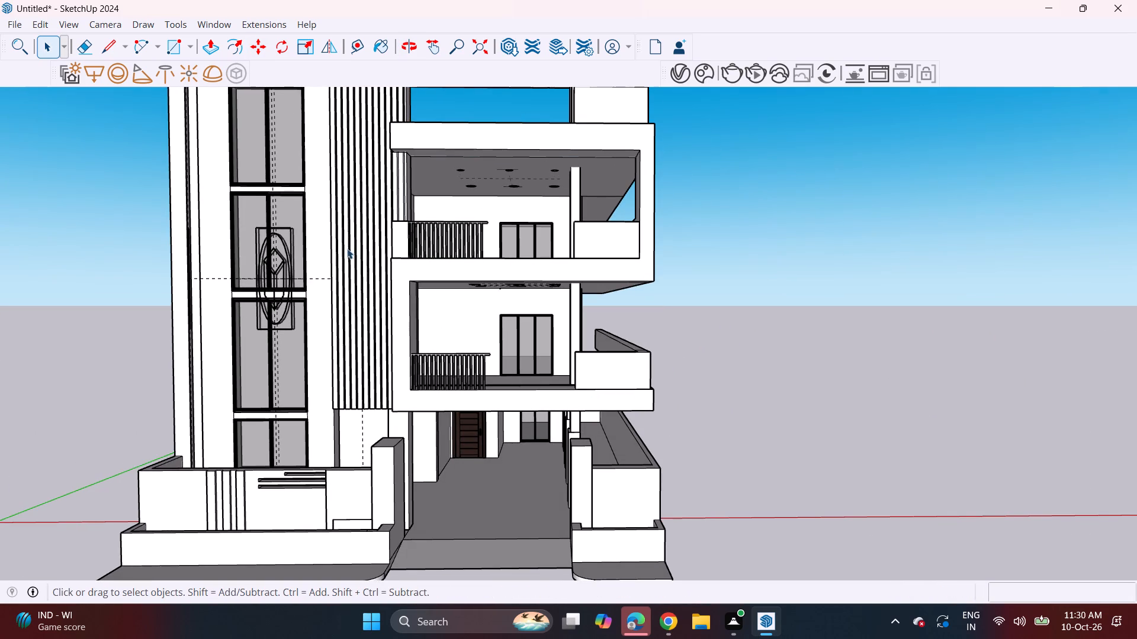
{"action": "middle_click_drag", "start_coordinate": [410, 253], "coordinate": [413, 277]}
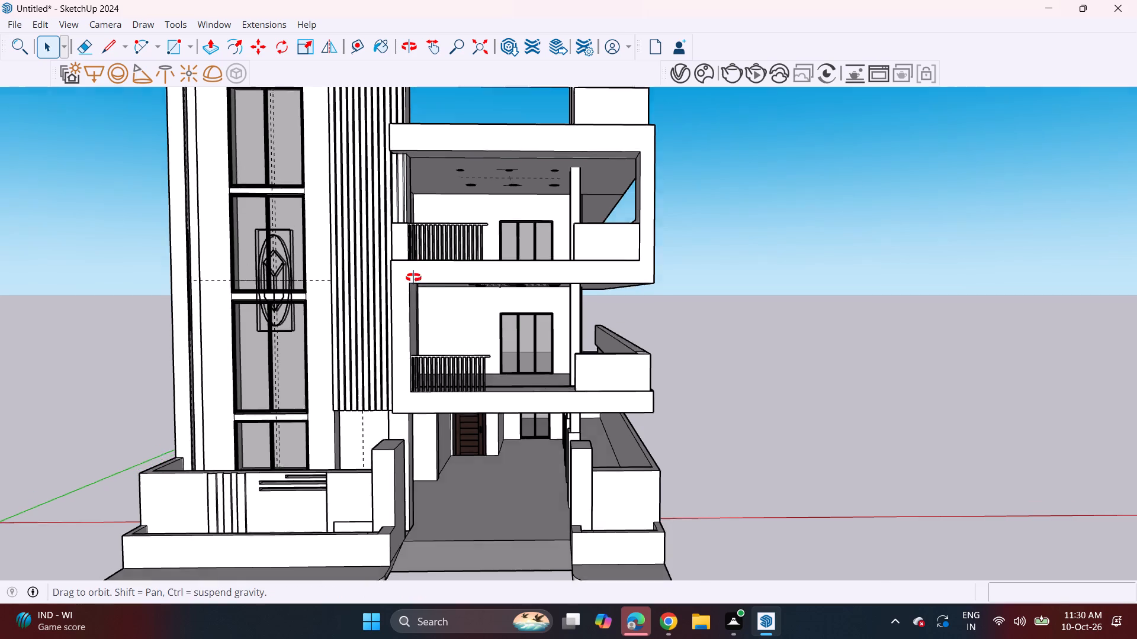
{"action": "middle_click_drag", "start_coordinate": [413, 277], "coordinate": [416, 284]}
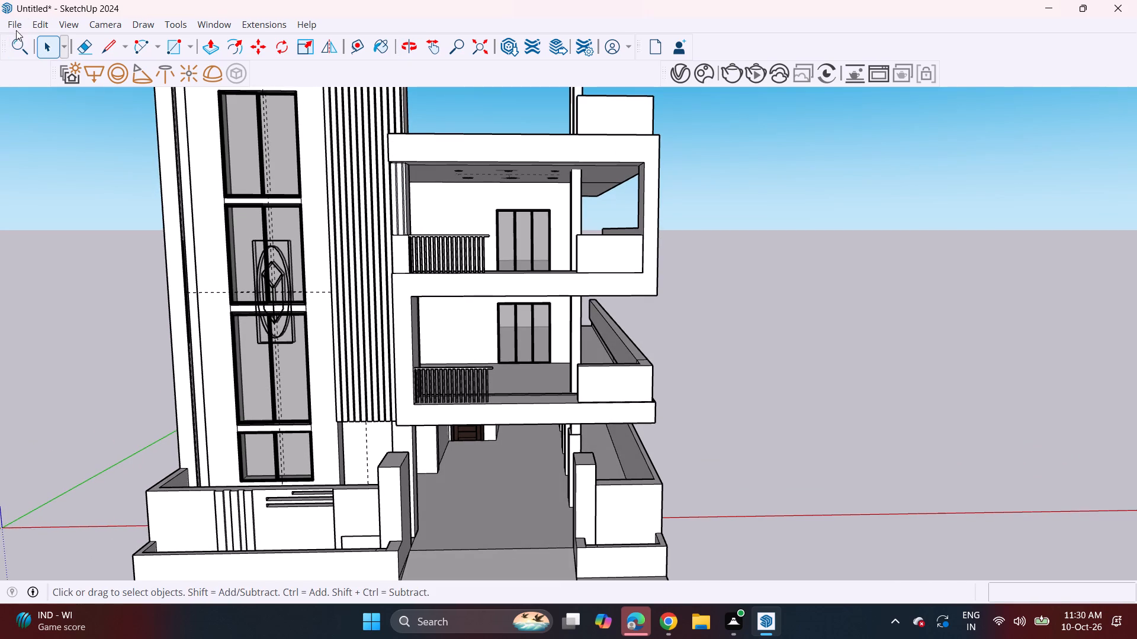
Import the glass-railing model from Downloads and place it on the open ground beside the building.
{"action": "left_click", "coordinate": [16, 30]}
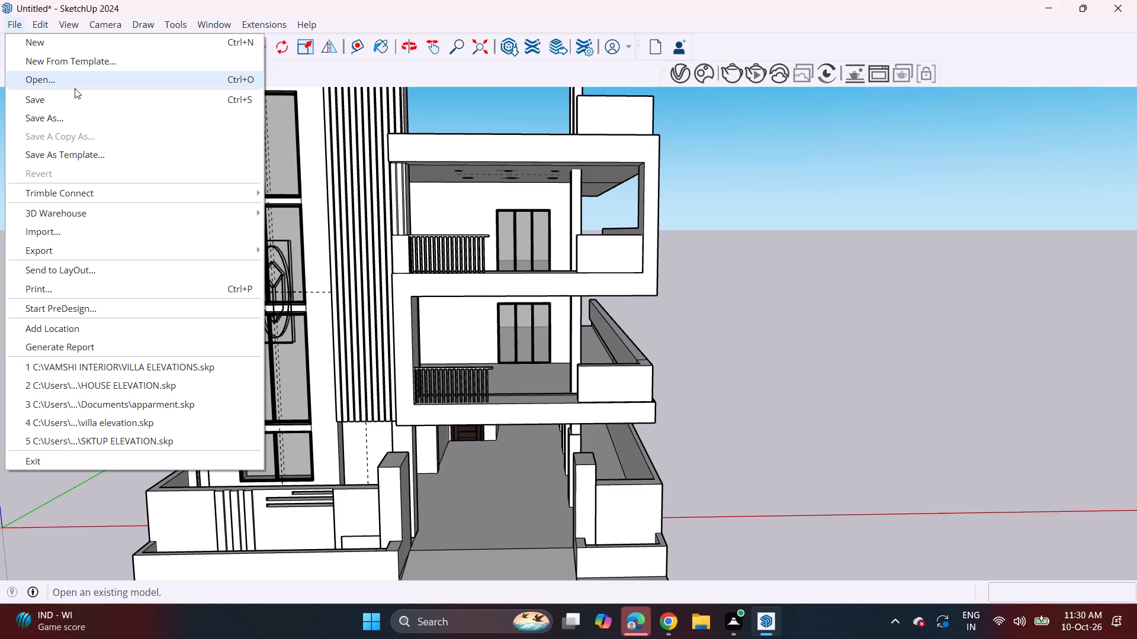
{"action": "left_click", "coordinate": [53, 236]}
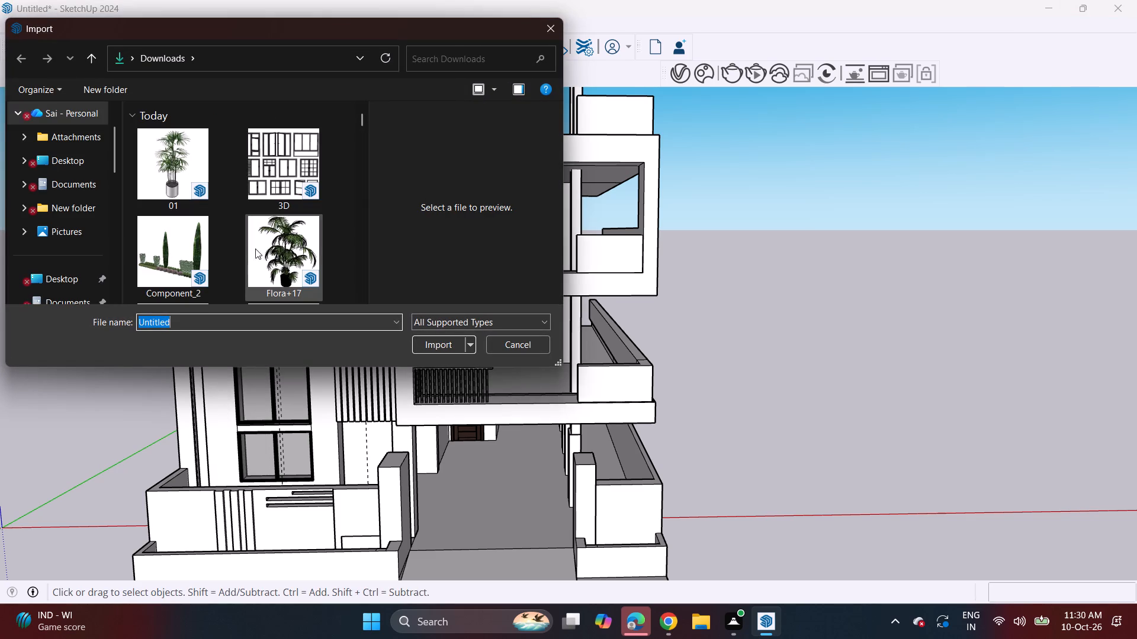
{"action": "scroll", "coordinate": [258, 238], "scroll_direction": "down", "scroll_amount": 8}
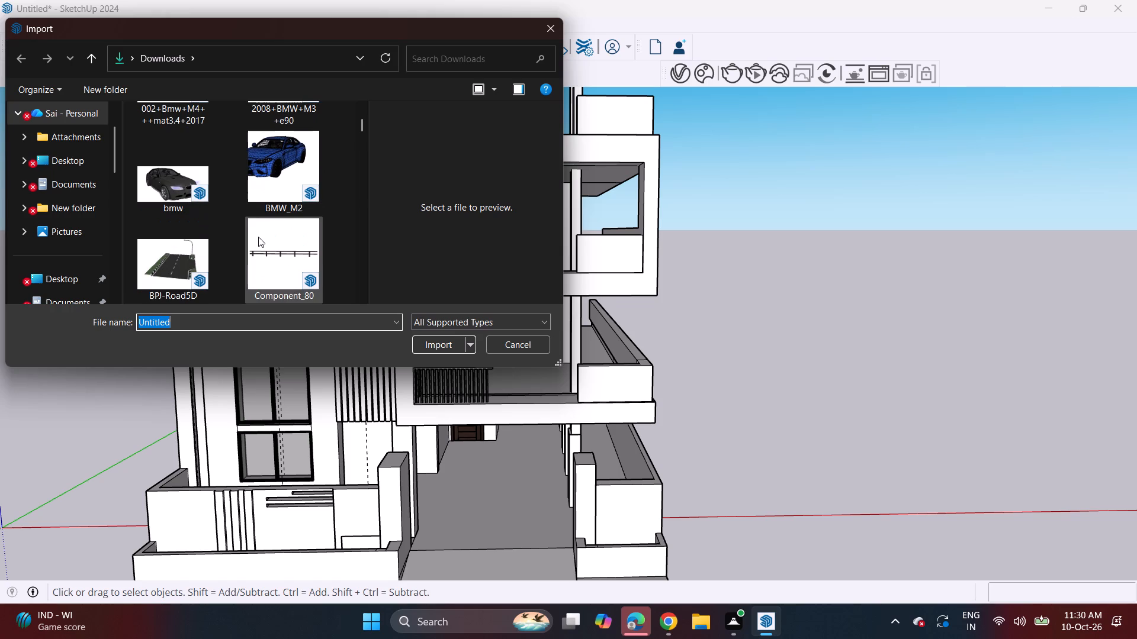
{"action": "scroll", "coordinate": [230, 250], "scroll_direction": "down", "scroll_amount": 4}
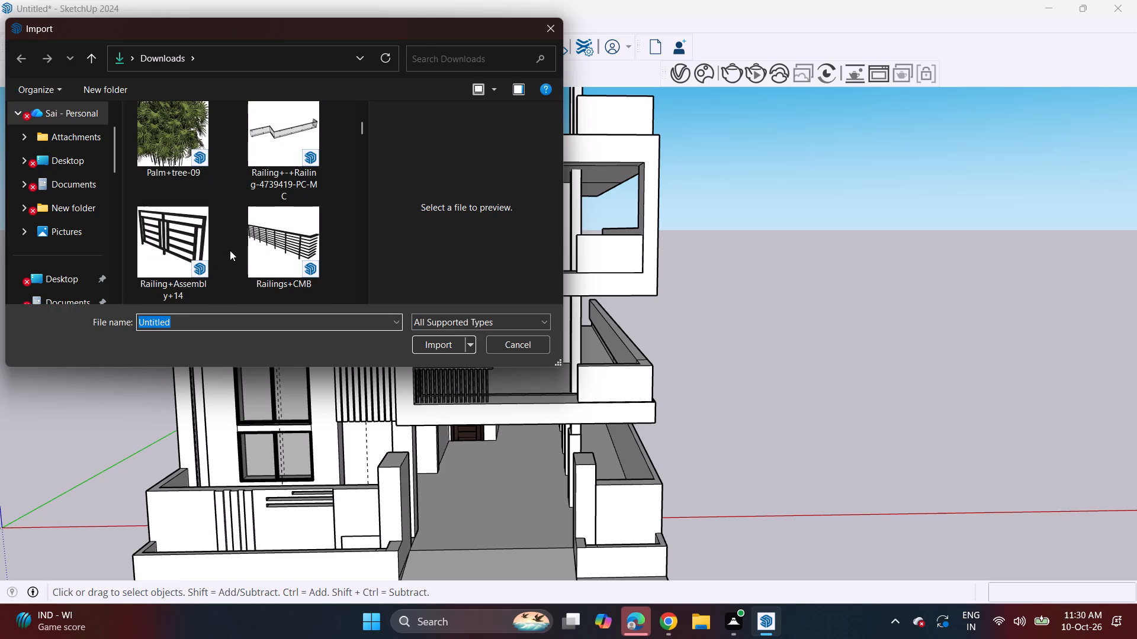
{"action": "scroll", "coordinate": [230, 250], "scroll_direction": "up", "scroll_amount": 2}
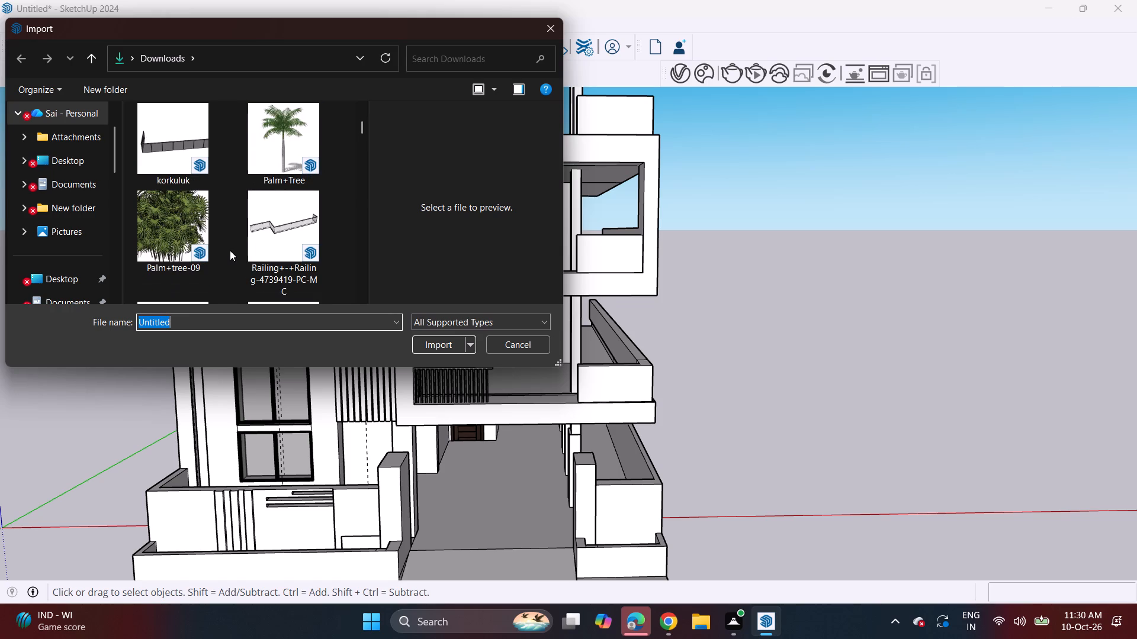
{"action": "scroll", "coordinate": [235, 244], "scroll_direction": "down", "scroll_amount": 5}
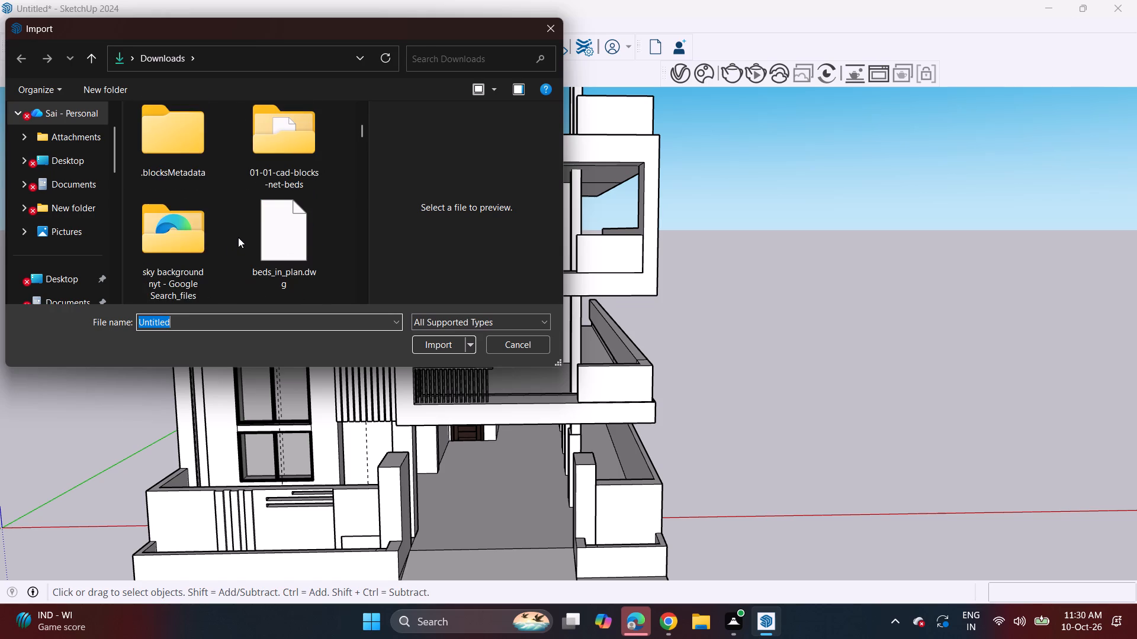
{"action": "scroll", "coordinate": [238, 237], "scroll_direction": "down", "scroll_amount": 6}
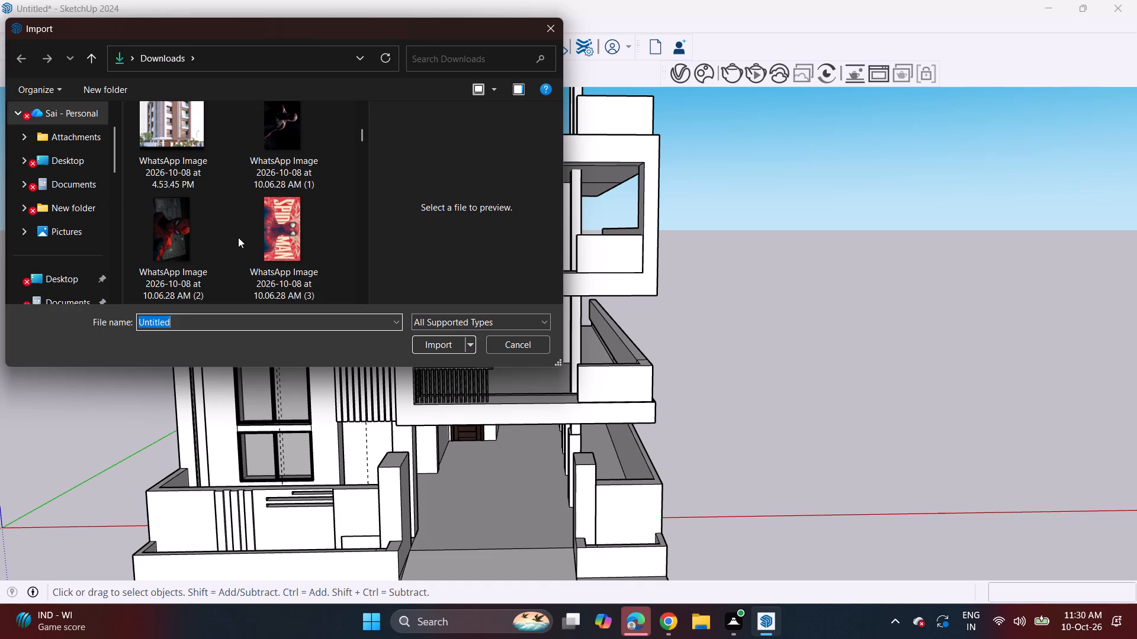
{"action": "scroll", "coordinate": [239, 240], "scroll_direction": "down", "scroll_amount": 6}
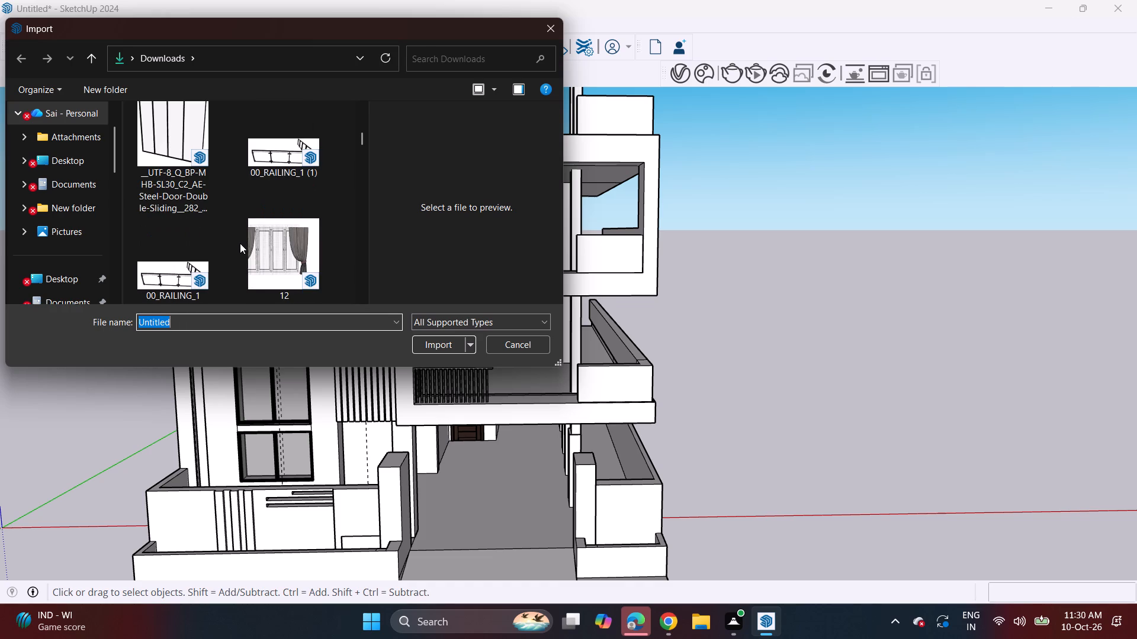
{"action": "scroll", "coordinate": [240, 243], "scroll_direction": "down", "scroll_amount": 4}
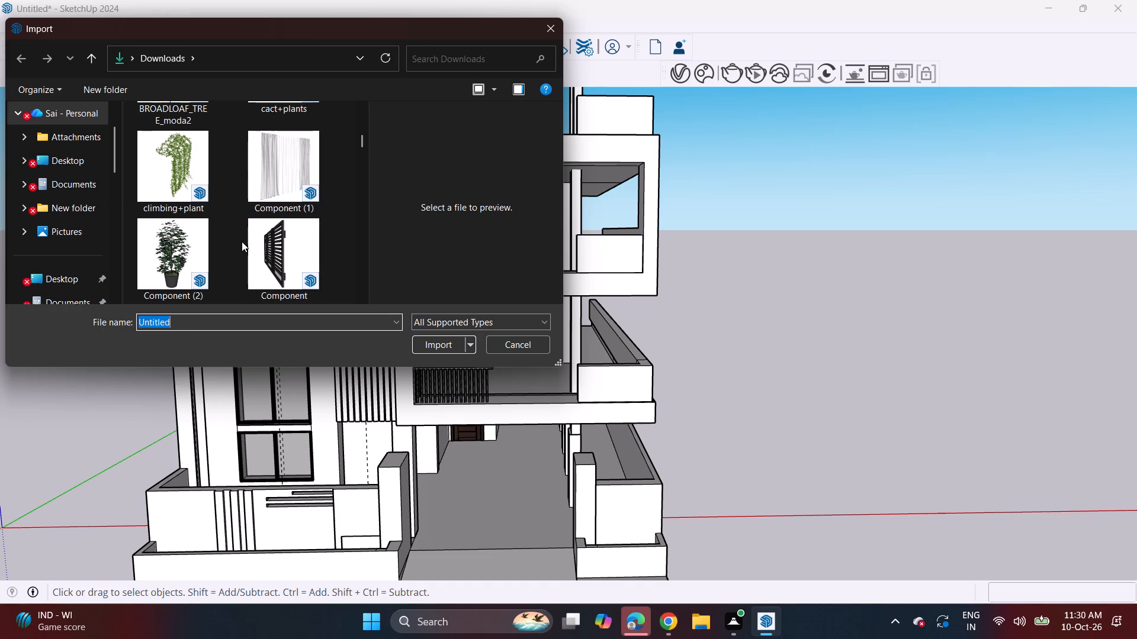
{"action": "scroll", "coordinate": [242, 241], "scroll_direction": "down", "scroll_amount": 2}
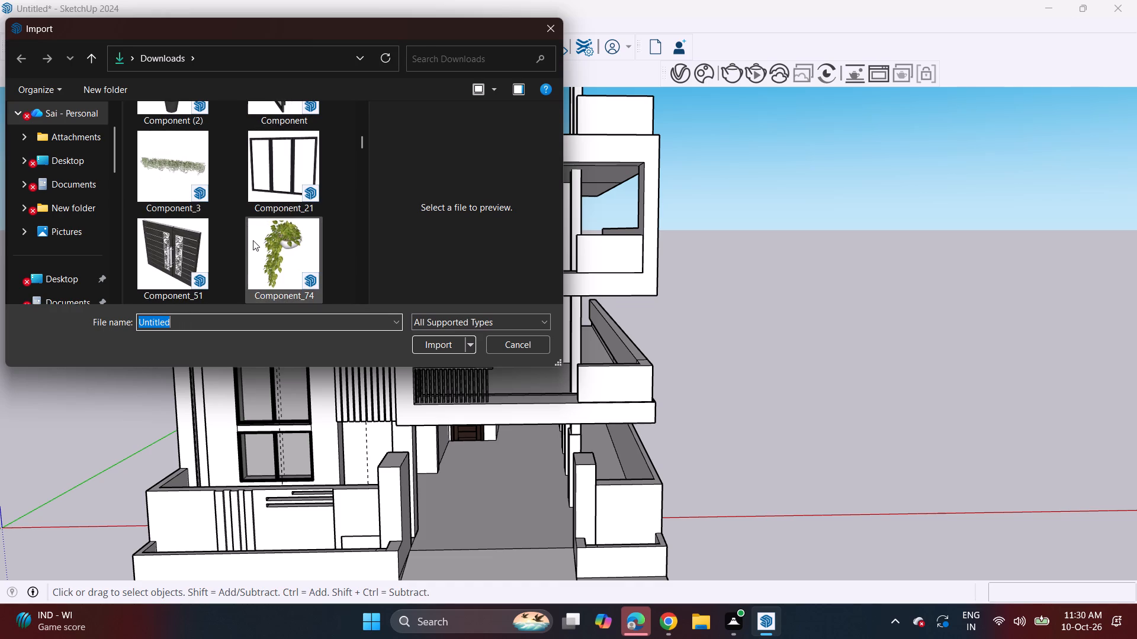
{"action": "scroll", "coordinate": [252, 244], "scroll_direction": "down", "scroll_amount": 5}
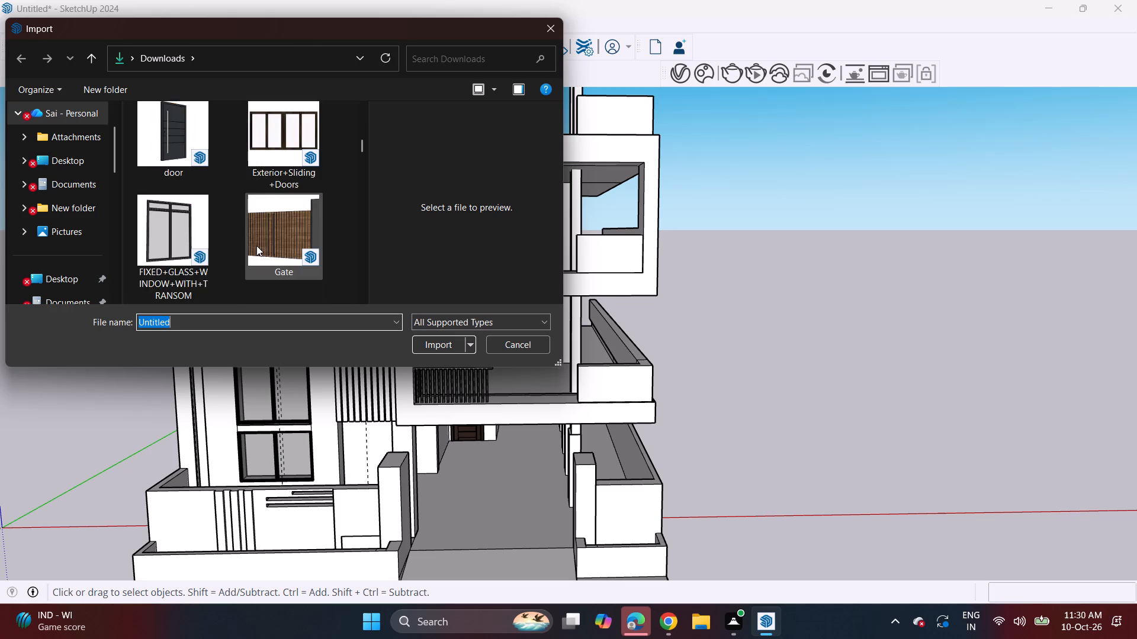
{"action": "scroll", "coordinate": [256, 246], "scroll_direction": "down", "scroll_amount": 3}
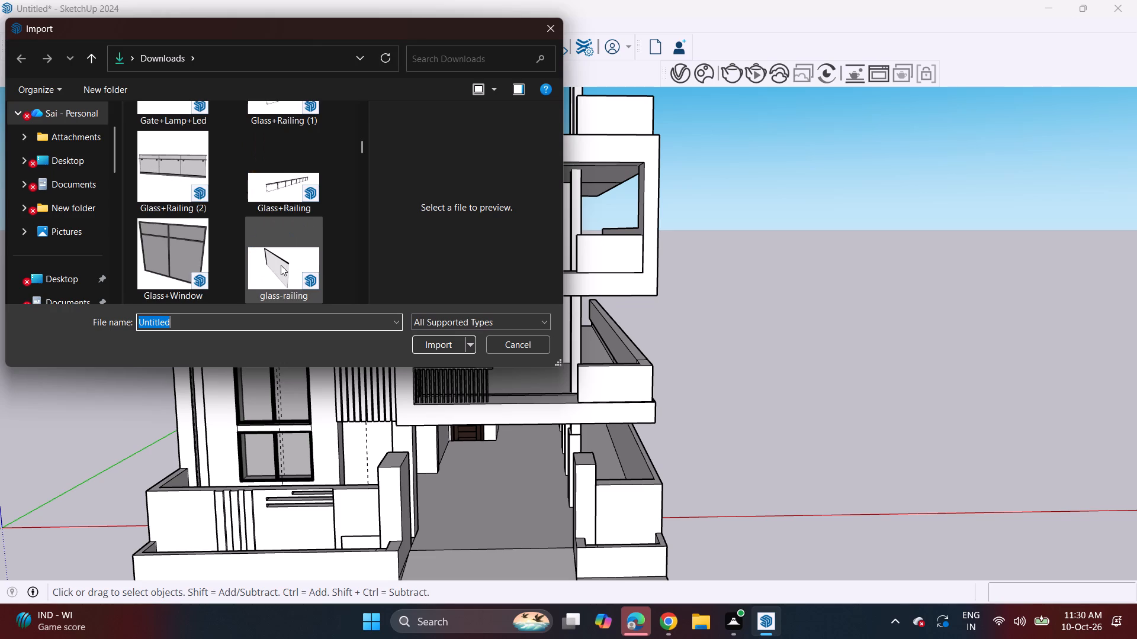
{"action": "left_click", "coordinate": [281, 265]}
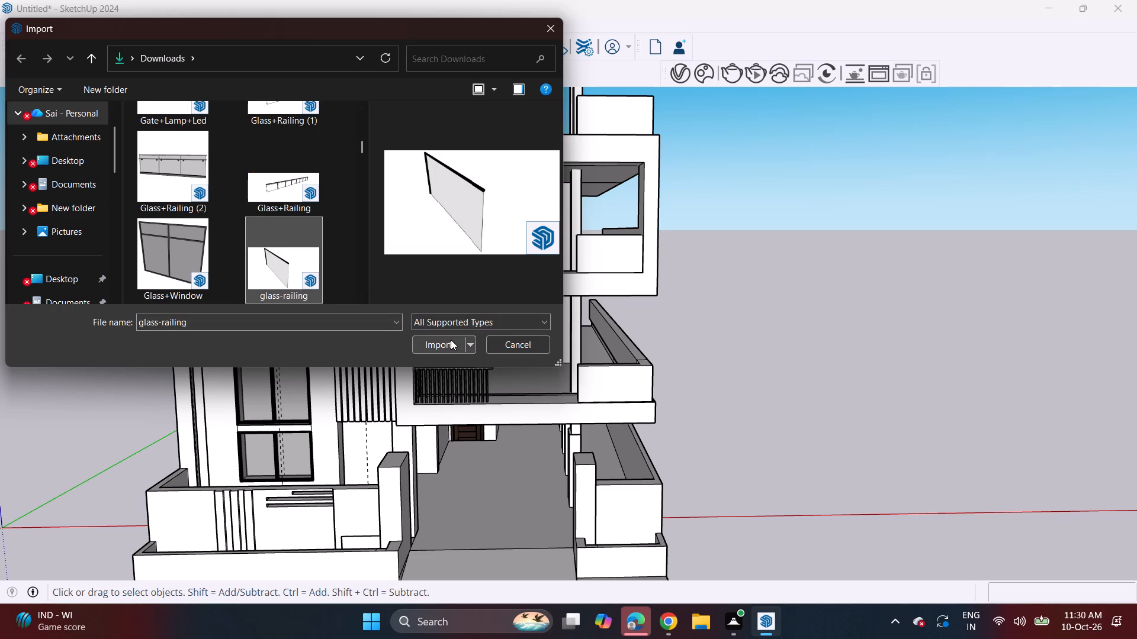
{"action": "left_click", "coordinate": [451, 340]}
{"action": "double_click", "coordinate": [777, 443]}
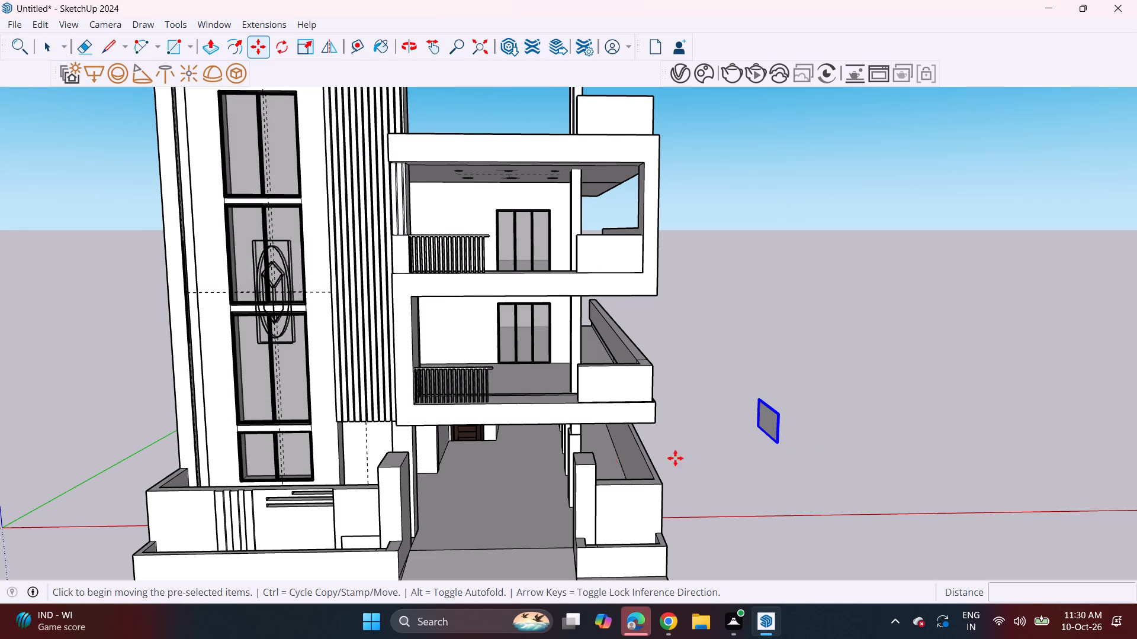
Rotate the imported glass railing 90 degrees in the horizontal plane so it runs parallel to the building front.
{"action": "middle_click_drag", "start_coordinate": [767, 572], "coordinate": [591, 524], "text": "shift"}
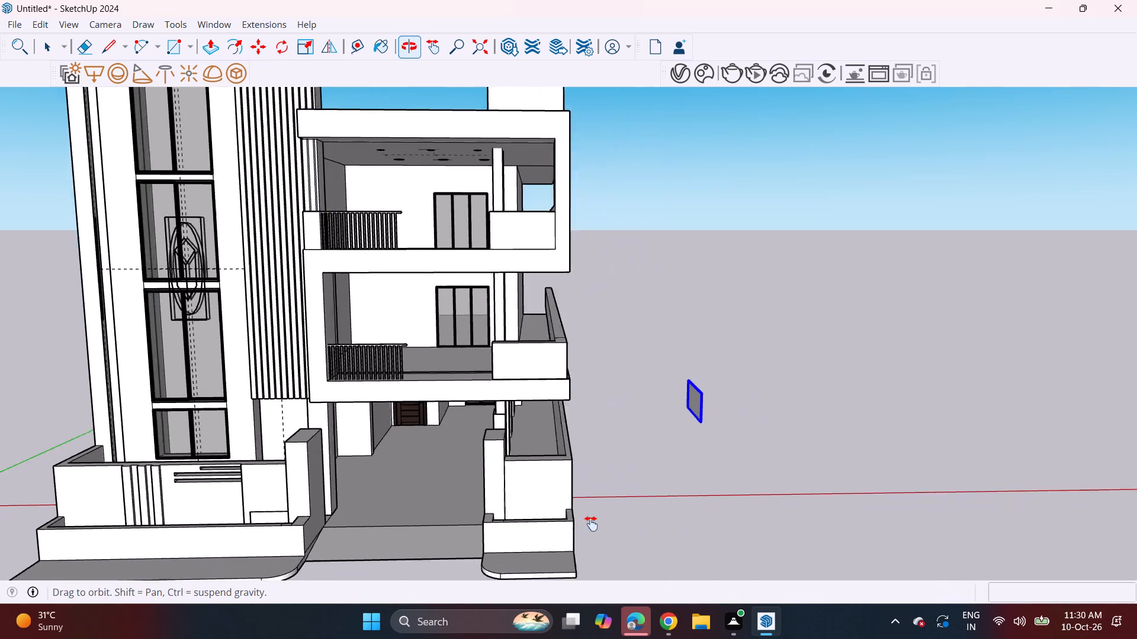
{"action": "middle_click_drag", "start_coordinate": [591, 524], "coordinate": [521, 447], "text": "shift"}
{"action": "middle_click_drag", "start_coordinate": [671, 406], "coordinate": [648, 539]}
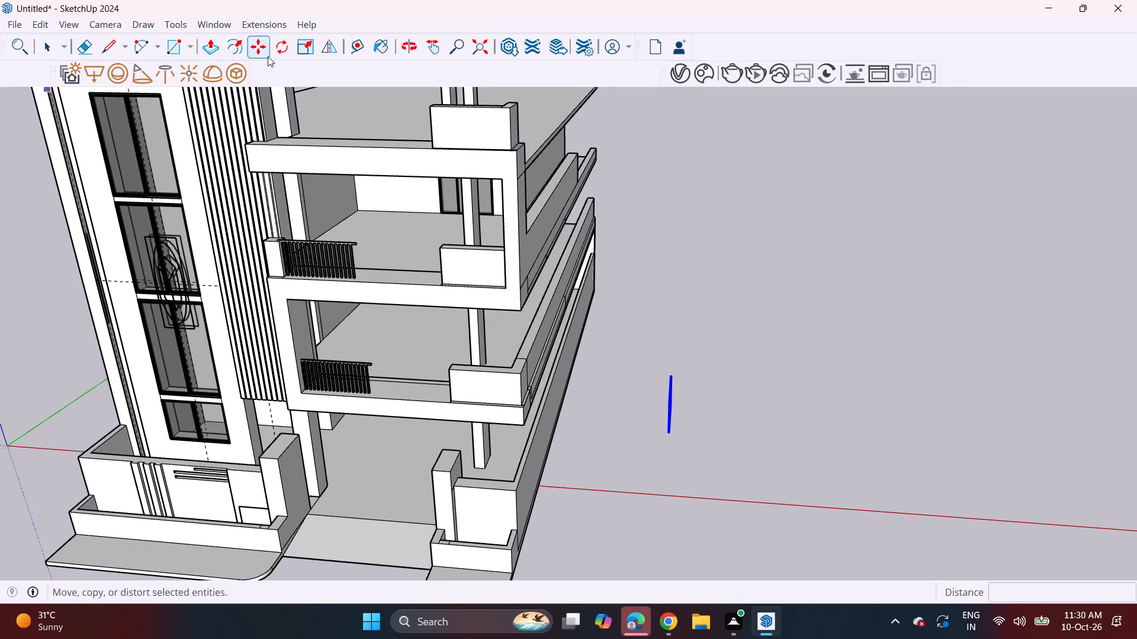
{"action": "left_click", "coordinate": [291, 50]}
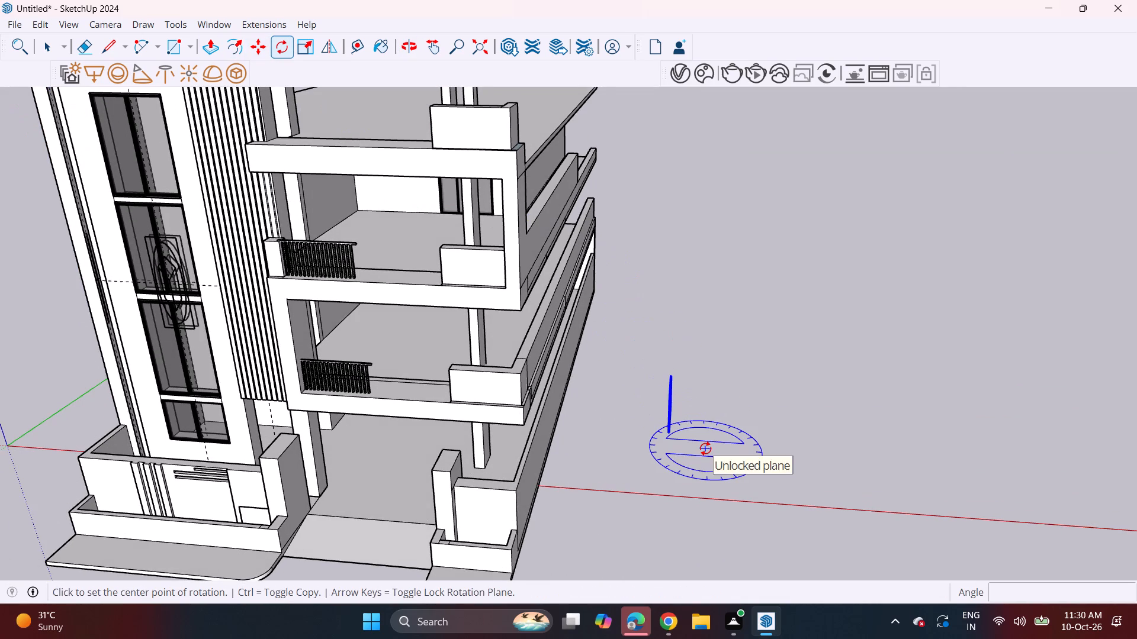
{"action": "left_click", "coordinate": [705, 448]}
{"action": "left_click", "coordinate": [753, 453]}
{"action": "left_click", "coordinate": [709, 509]}
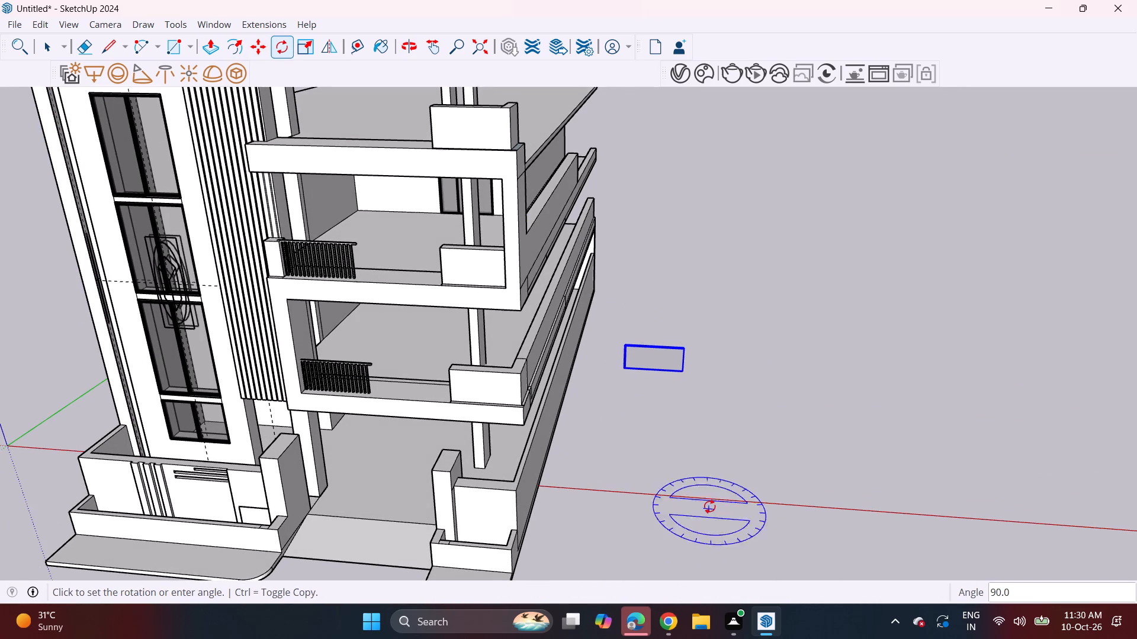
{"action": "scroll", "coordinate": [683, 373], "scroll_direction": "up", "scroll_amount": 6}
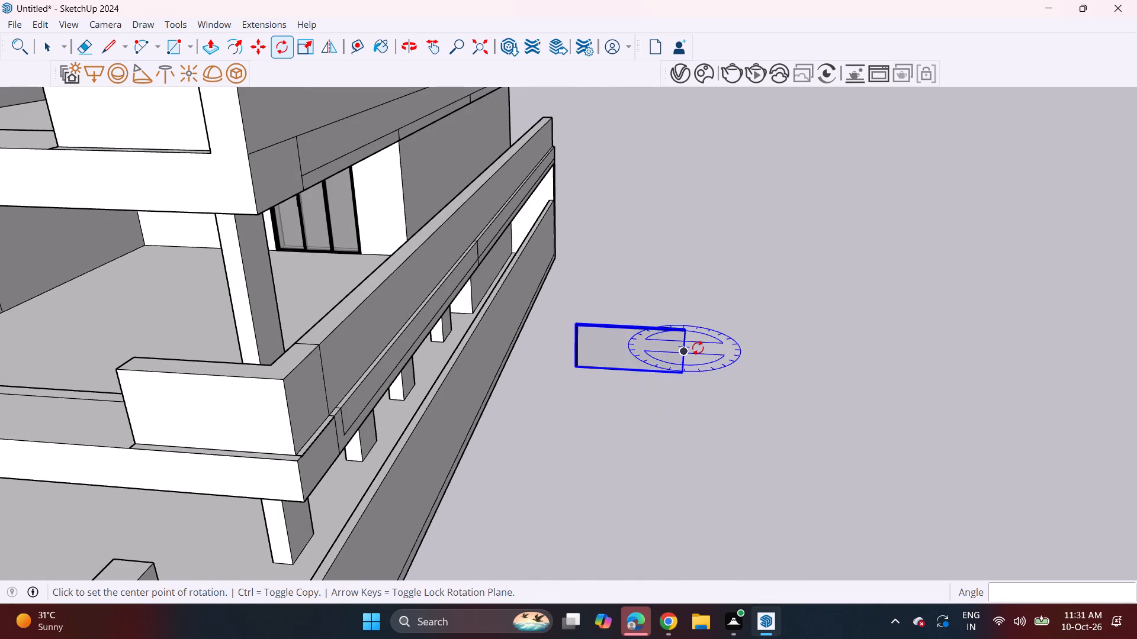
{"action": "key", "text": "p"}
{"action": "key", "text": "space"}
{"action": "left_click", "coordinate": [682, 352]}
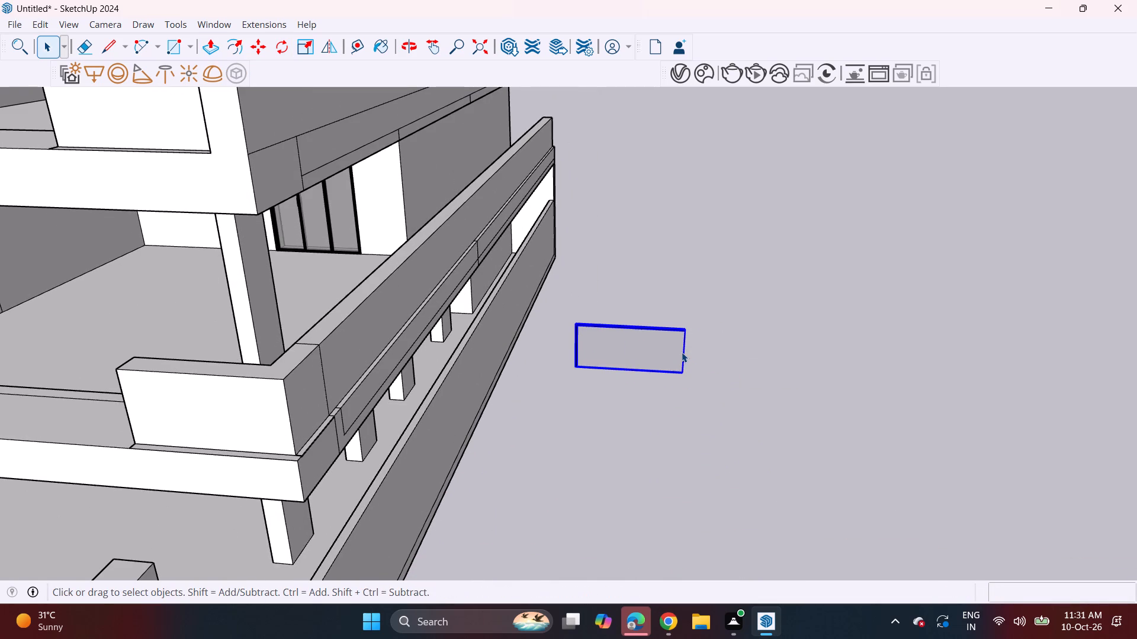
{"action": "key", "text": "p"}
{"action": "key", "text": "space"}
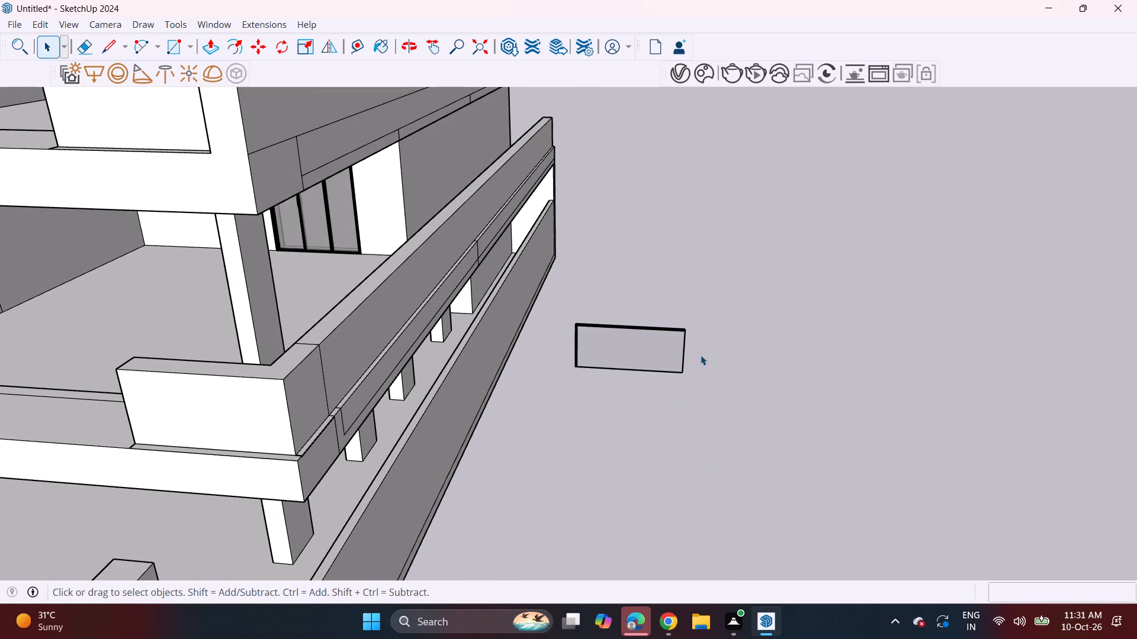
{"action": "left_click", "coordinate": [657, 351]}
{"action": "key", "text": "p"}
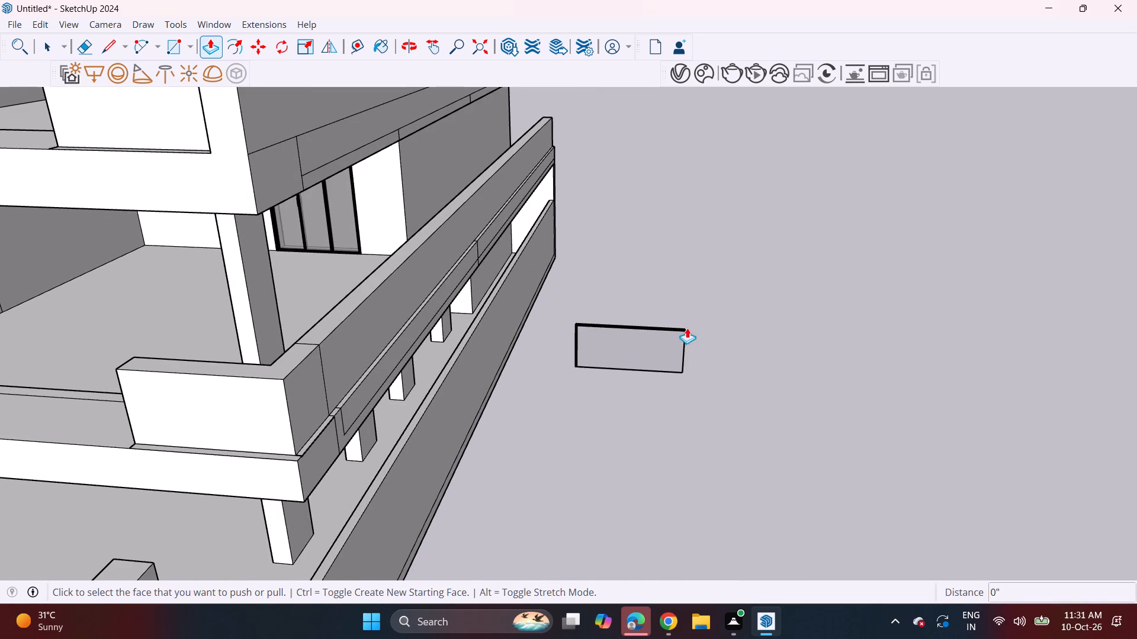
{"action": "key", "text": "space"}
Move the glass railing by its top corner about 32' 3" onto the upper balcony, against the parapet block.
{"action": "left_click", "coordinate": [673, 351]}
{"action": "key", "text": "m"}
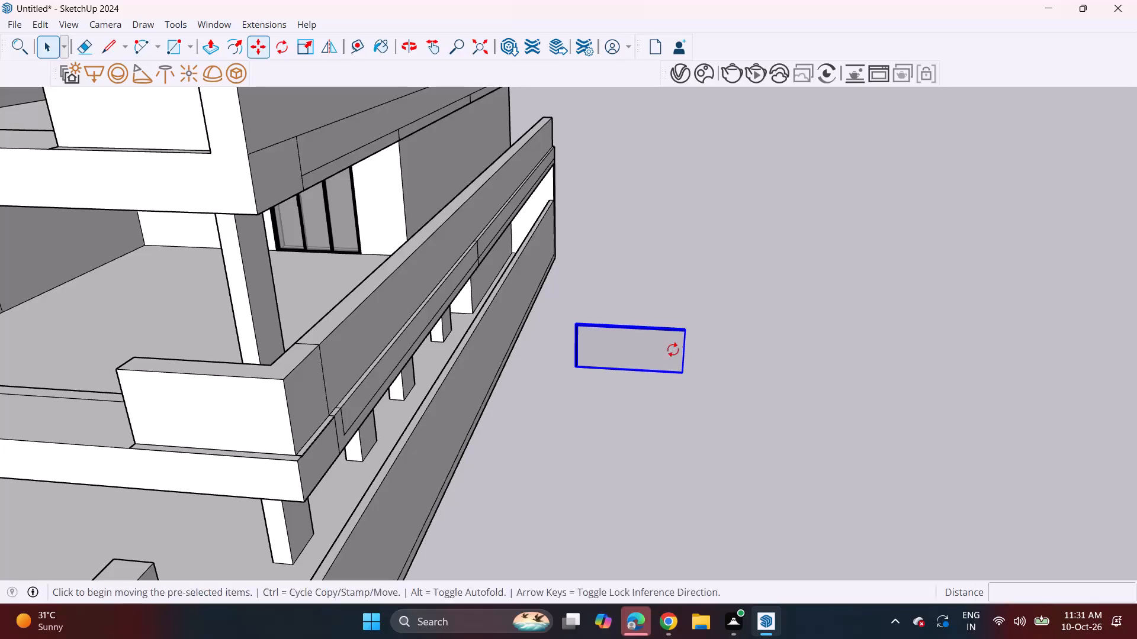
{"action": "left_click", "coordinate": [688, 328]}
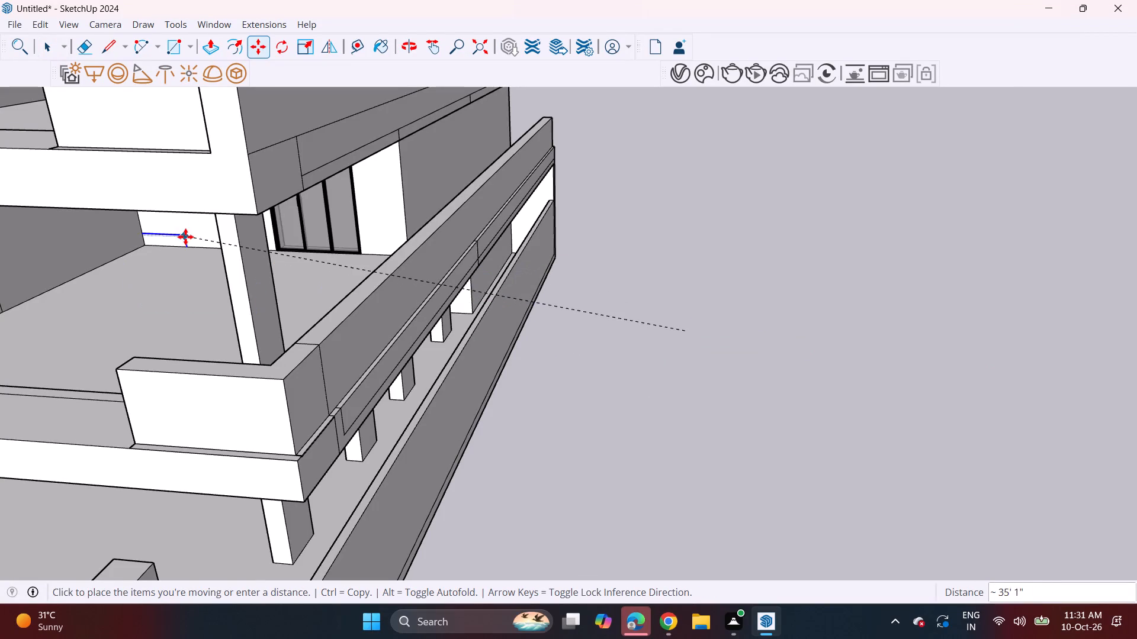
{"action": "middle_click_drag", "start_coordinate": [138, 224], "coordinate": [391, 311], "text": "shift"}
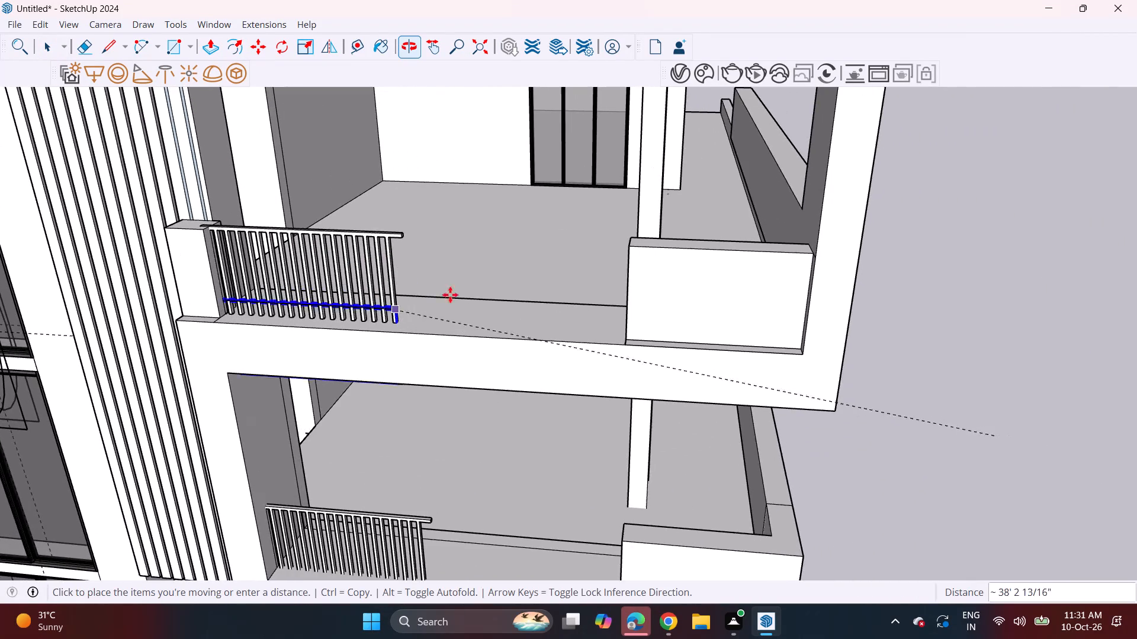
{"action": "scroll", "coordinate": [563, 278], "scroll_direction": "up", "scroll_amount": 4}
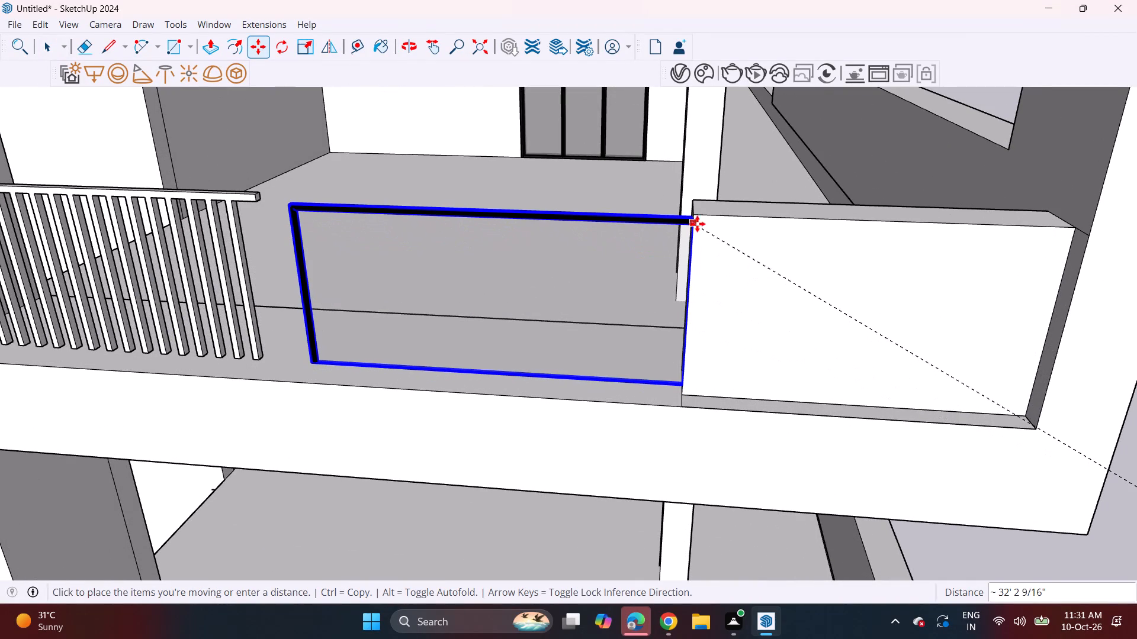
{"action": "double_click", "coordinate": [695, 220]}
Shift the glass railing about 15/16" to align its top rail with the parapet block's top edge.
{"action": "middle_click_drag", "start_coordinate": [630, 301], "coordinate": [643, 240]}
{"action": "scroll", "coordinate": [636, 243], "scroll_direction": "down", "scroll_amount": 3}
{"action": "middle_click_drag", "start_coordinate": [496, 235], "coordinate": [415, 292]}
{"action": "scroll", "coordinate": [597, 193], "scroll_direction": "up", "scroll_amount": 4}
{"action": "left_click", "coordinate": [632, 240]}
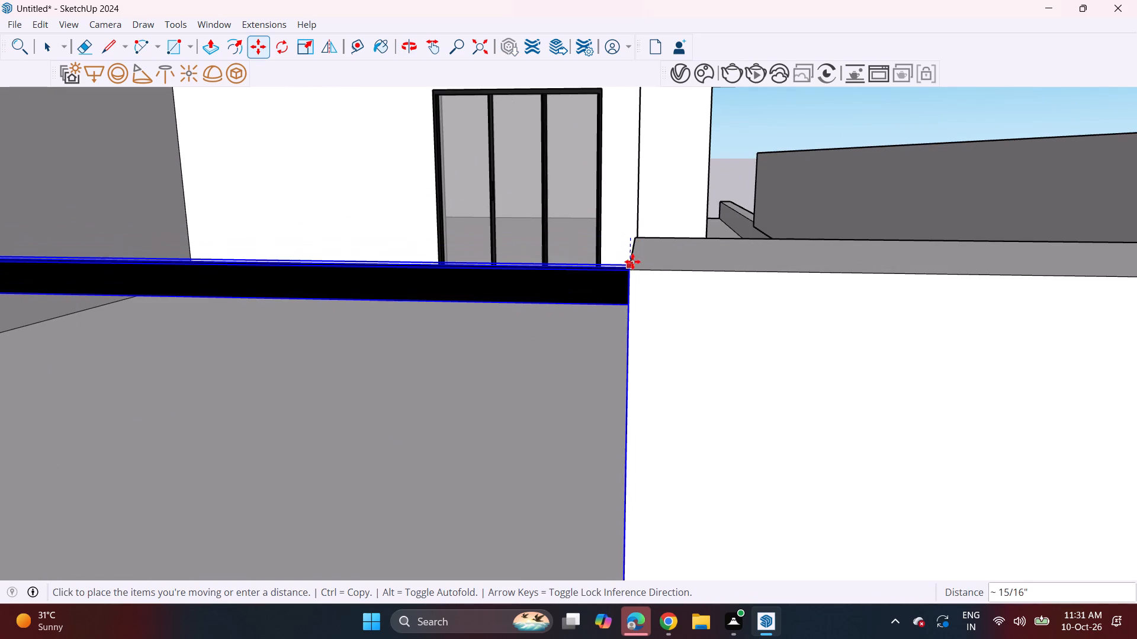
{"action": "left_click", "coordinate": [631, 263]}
Rotate the glass railing 180 degrees in the horizontal plane about a point on the ground beside the building.
{"action": "middle_click_drag", "start_coordinate": [583, 304], "coordinate": [648, 208]}
{"action": "scroll", "coordinate": [604, 228], "scroll_direction": "down", "scroll_amount": 2}
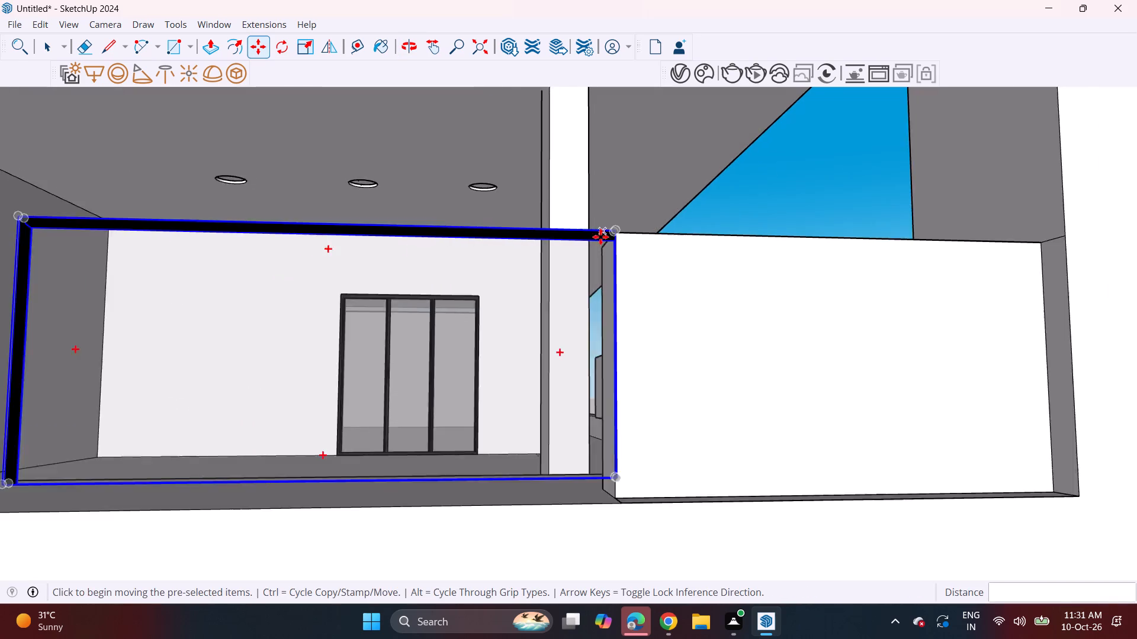
{"action": "scroll", "coordinate": [600, 237], "scroll_direction": "down", "scroll_amount": 6}
{"action": "scroll", "coordinate": [512, 279], "scroll_direction": "down", "scroll_amount": 10}
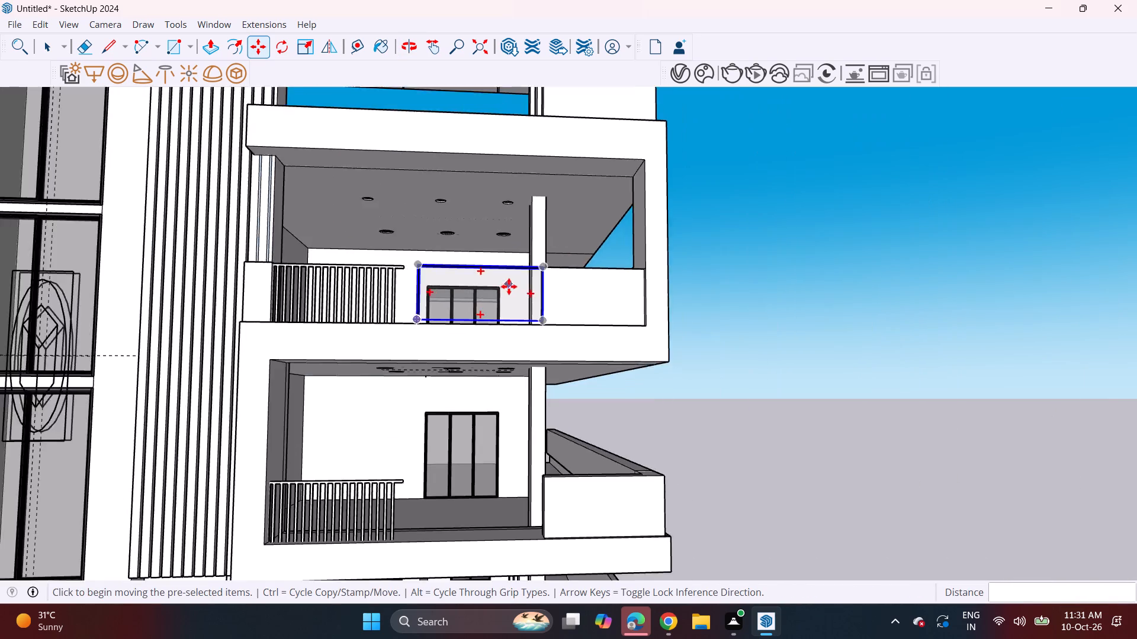
{"action": "scroll", "coordinate": [509, 286], "scroll_direction": "down", "scroll_amount": 4}
{"action": "middle_click_drag", "start_coordinate": [588, 321], "coordinate": [566, 406]}
{"action": "scroll", "coordinate": [560, 422], "scroll_direction": "down", "scroll_amount": 5}
{"action": "middle_click_drag", "start_coordinate": [564, 434], "coordinate": [531, 364], "text": "shift"}
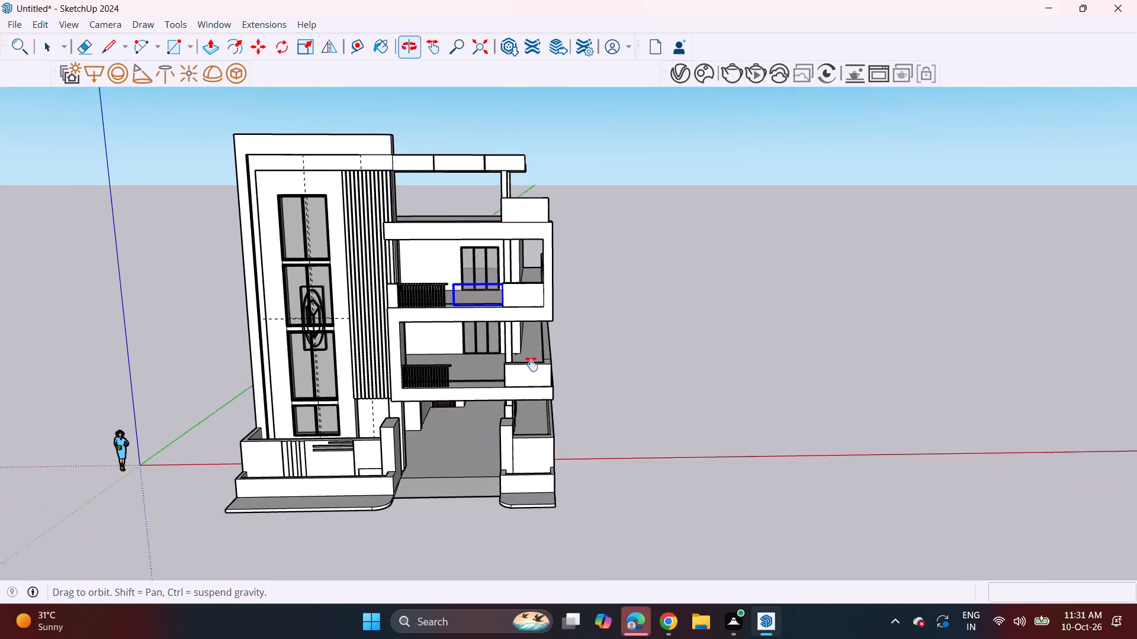
{"action": "middle_click_drag", "start_coordinate": [531, 364], "coordinate": [529, 360], "text": "shift"}
{"action": "middle_click_drag", "start_coordinate": [525, 375], "coordinate": [528, 420]}
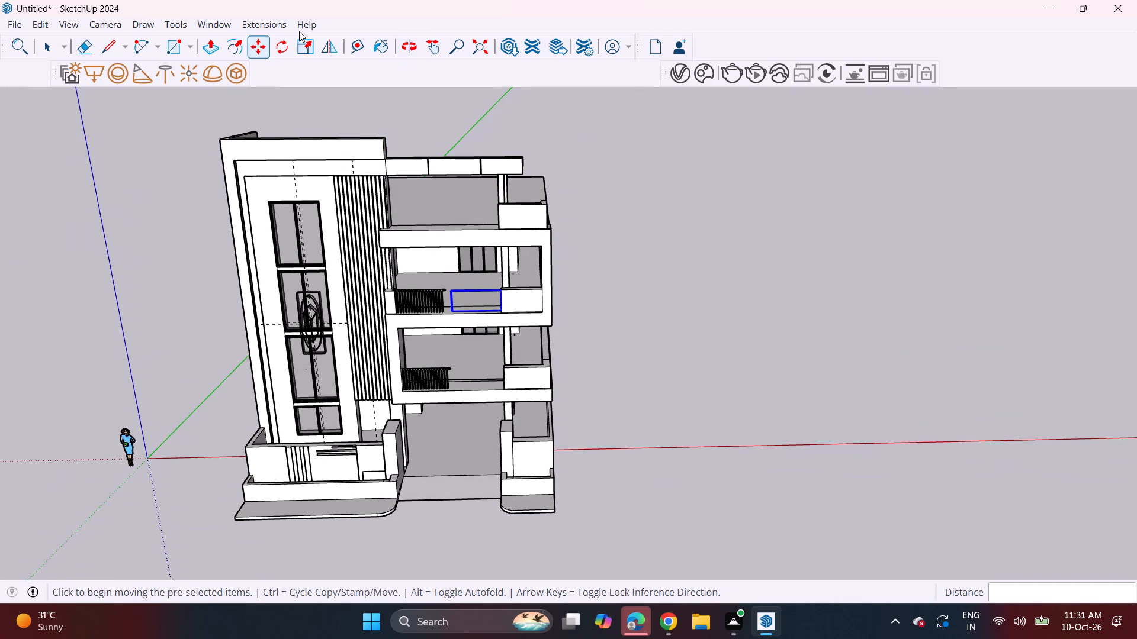
{"action": "left_click", "coordinate": [283, 43]}
{"action": "left_click", "coordinate": [671, 392]}
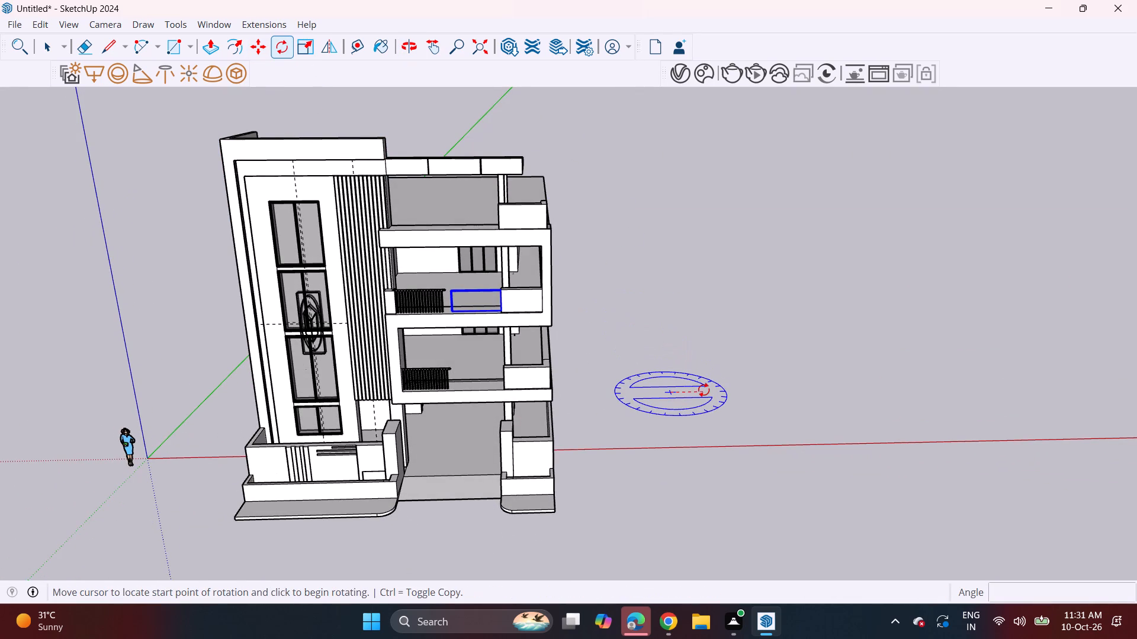
{"action": "left_click", "coordinate": [704, 390]}
{"action": "left_click", "coordinate": [628, 386]}
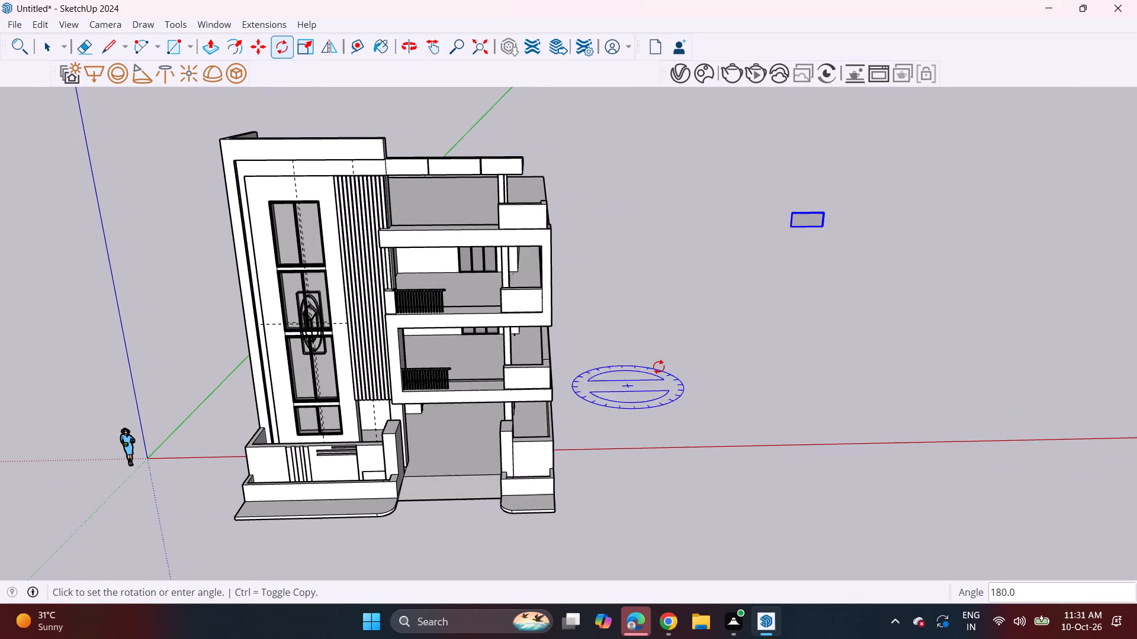
Finish the 180-degree rotation and move the glass railing by its top corner about 80' 11" onto the upper balcony, against the parapet block.
{"action": "scroll", "coordinate": [846, 221], "scroll_direction": "up", "scroll_amount": 4}
{"action": "left_click", "coordinate": [832, 206]}
{"action": "key", "text": "m"}
{"action": "left_click", "coordinate": [825, 214]}
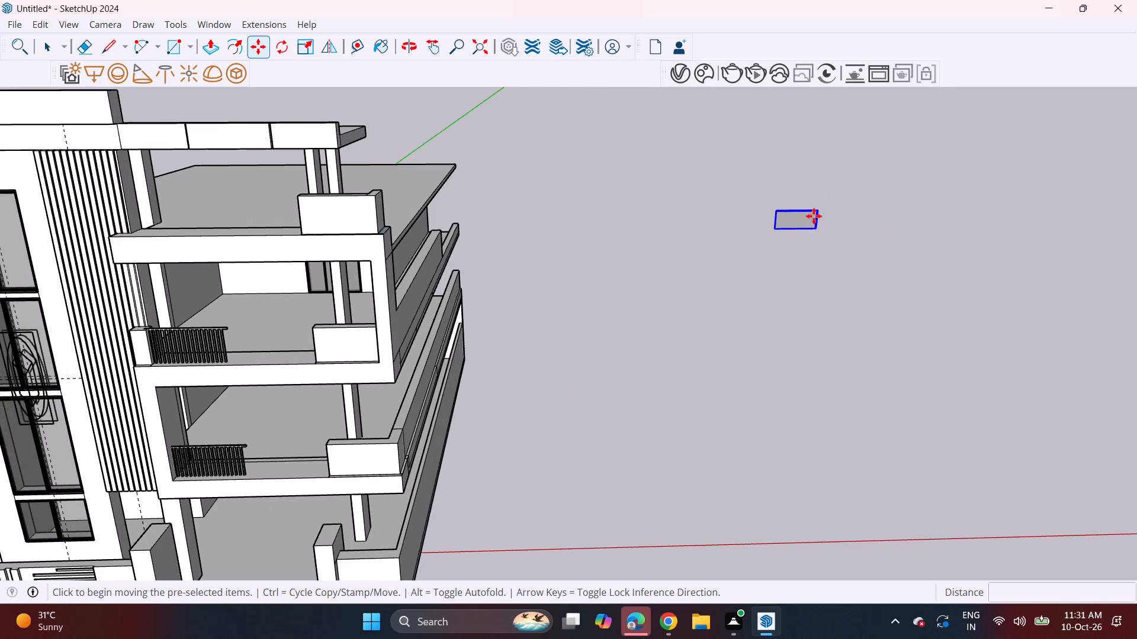
{"action": "scroll", "coordinate": [291, 325], "scroll_direction": "up", "scroll_amount": 14}
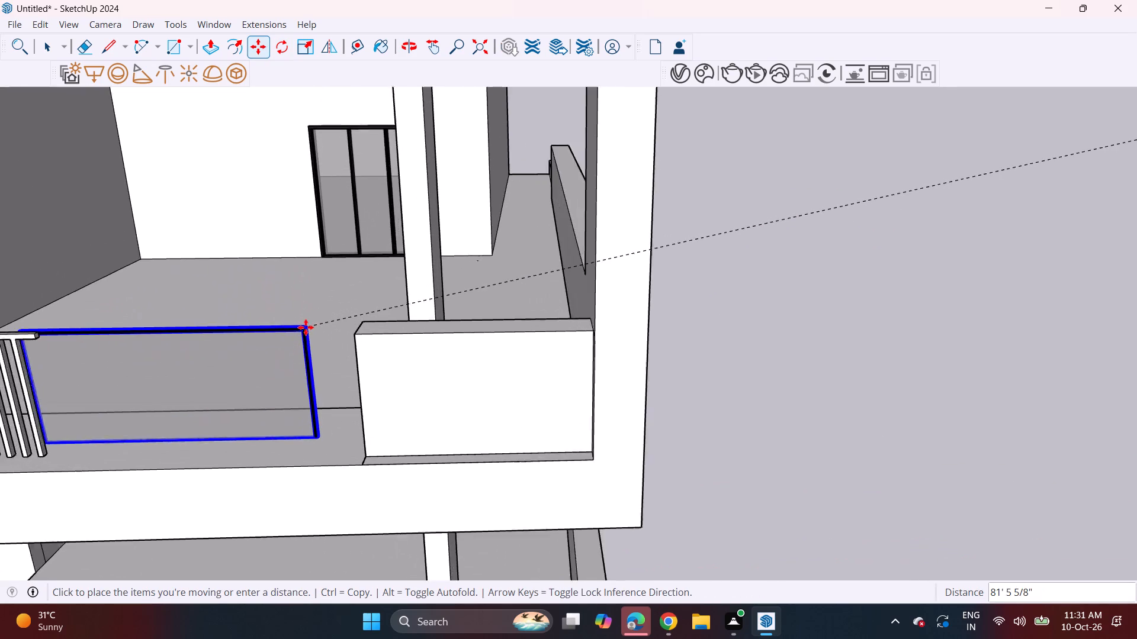
{"action": "middle_click_drag", "start_coordinate": [310, 327], "coordinate": [348, 332]}
{"action": "middle_click_drag", "start_coordinate": [348, 332], "coordinate": [423, 310]}
{"action": "scroll", "coordinate": [402, 306], "scroll_direction": "up", "scroll_amount": 1, "text": "shift"}
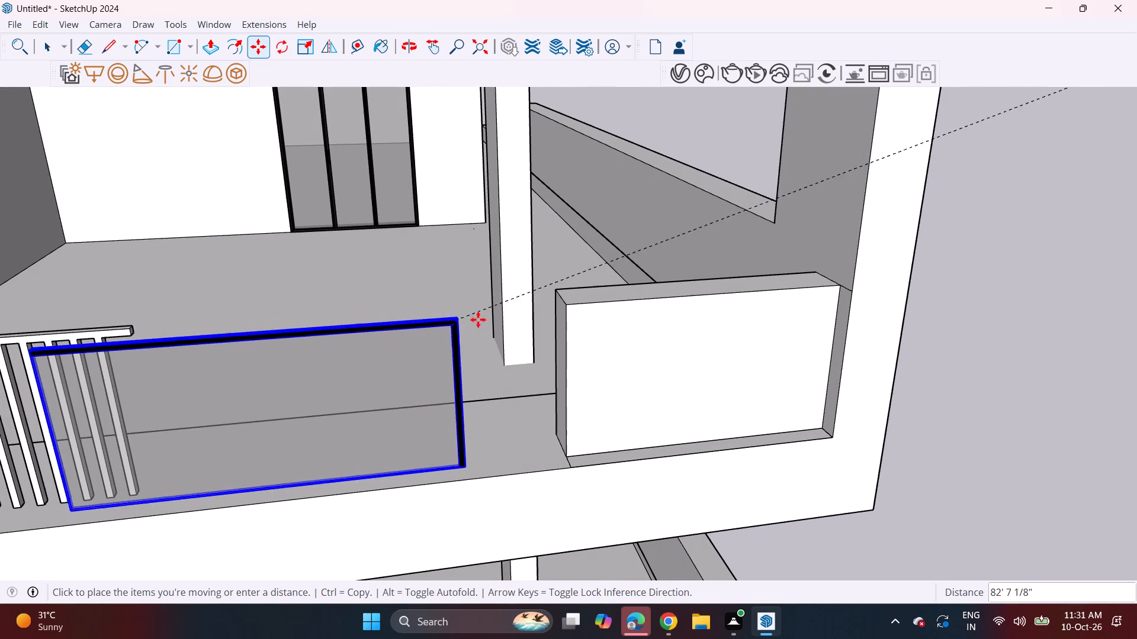
{"action": "left_click", "coordinate": [561, 301]}
Scale the glass railing lengthwise by about 1.17 so it reaches the end of the slatted railing.
{"action": "scroll", "coordinate": [162, 350], "scroll_direction": "up", "scroll_amount": 4}
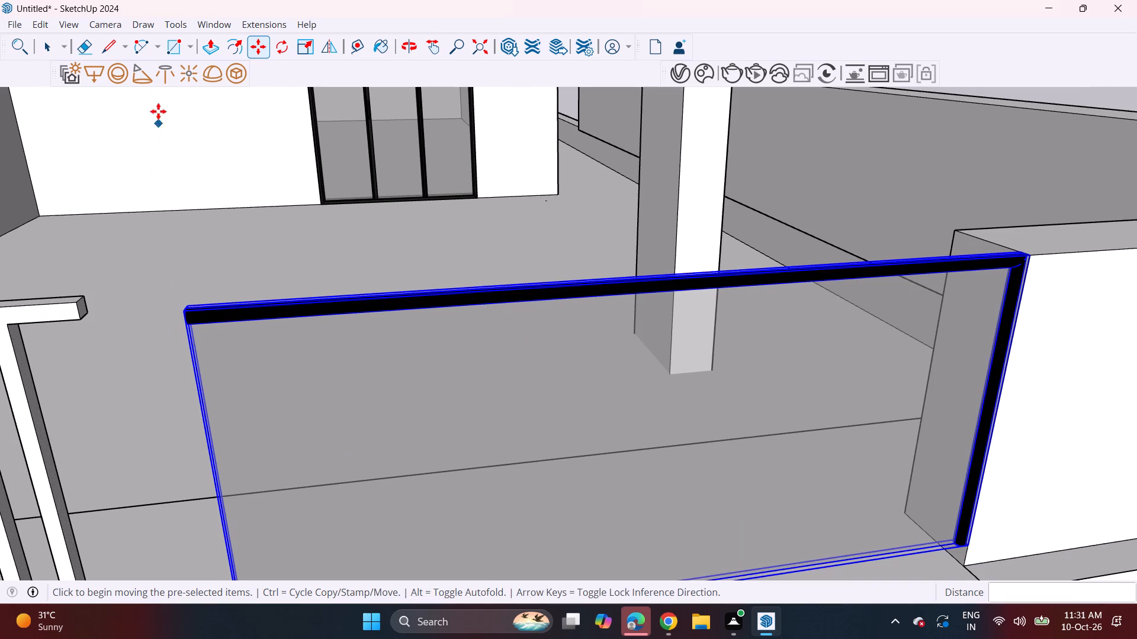
{"action": "left_click", "coordinate": [302, 55]}
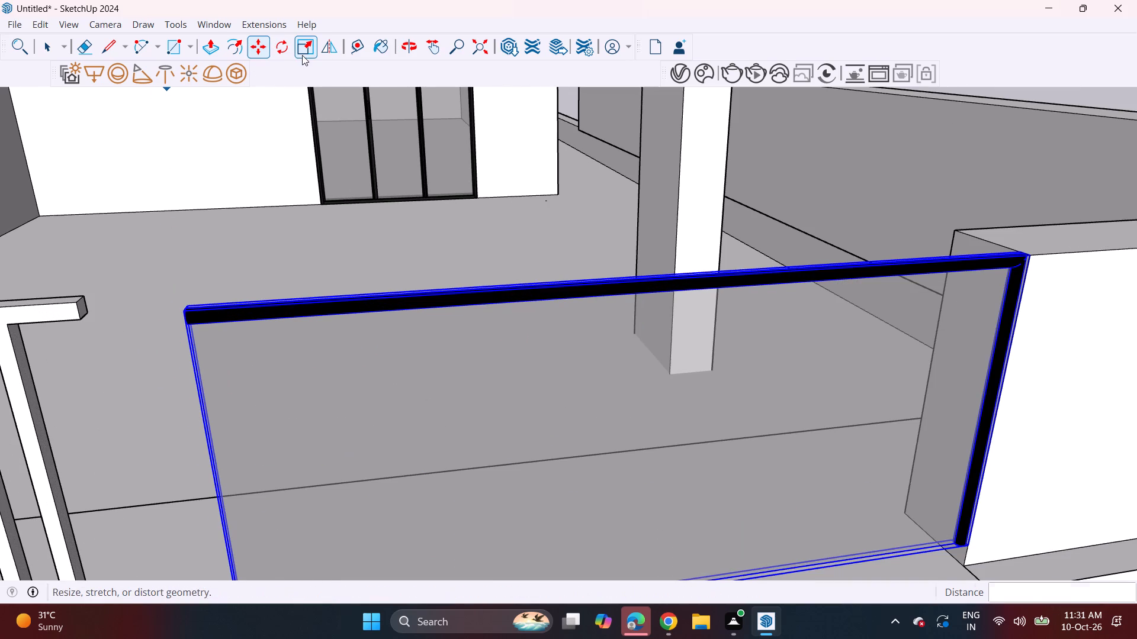
{"action": "scroll", "coordinate": [316, 304], "scroll_direction": "down", "scroll_amount": 5}
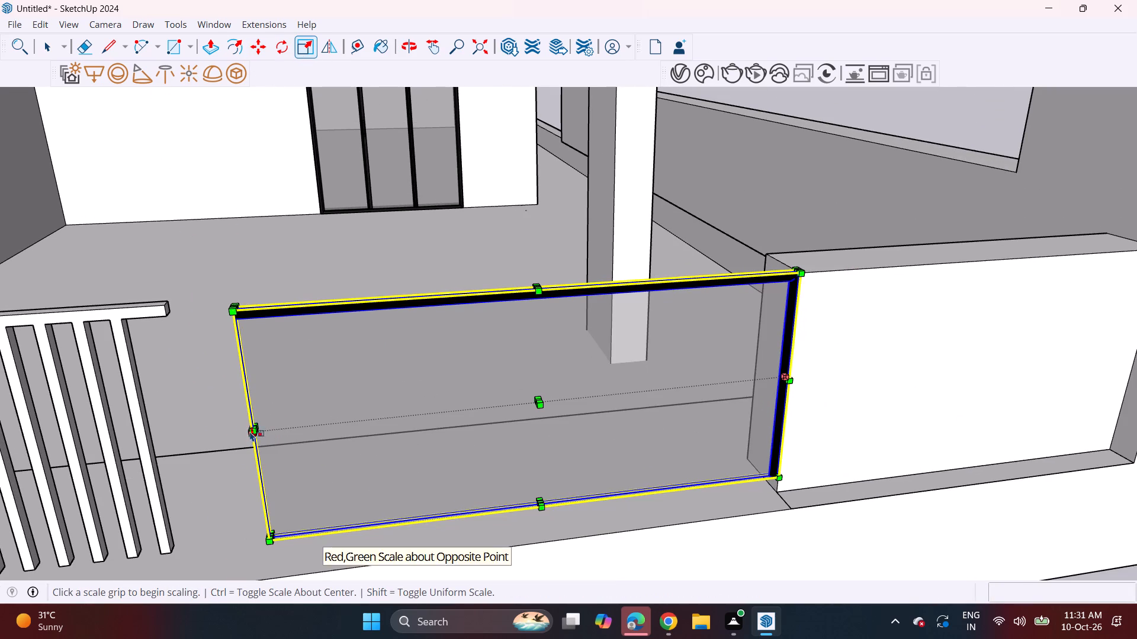
{"action": "left_click", "coordinate": [252, 427]}
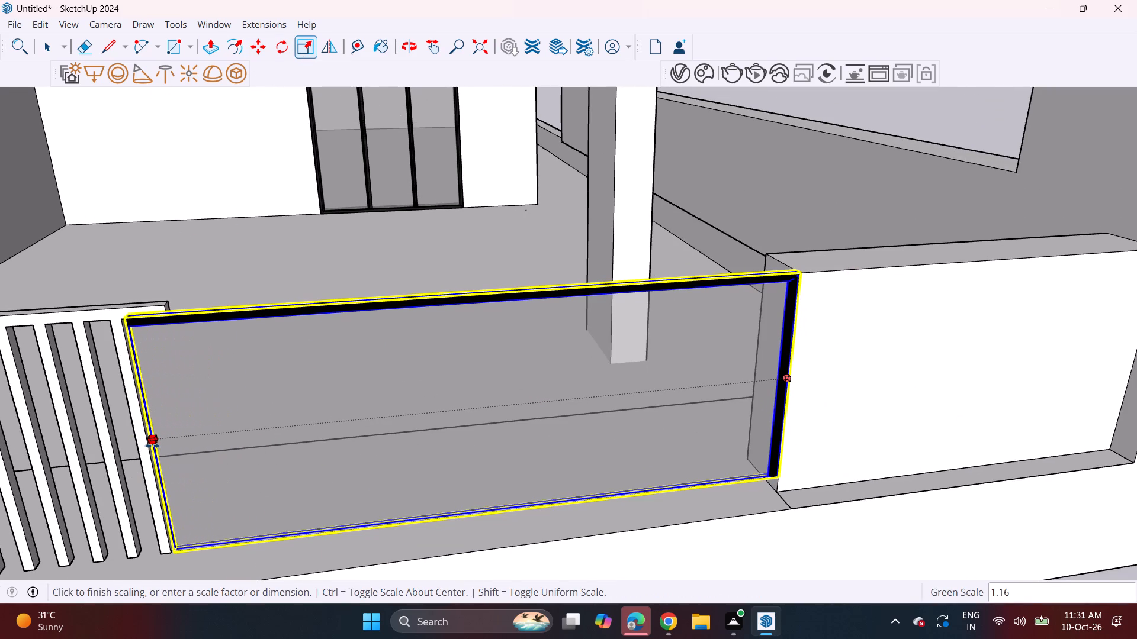
{"action": "double_click", "coordinate": [146, 451]}
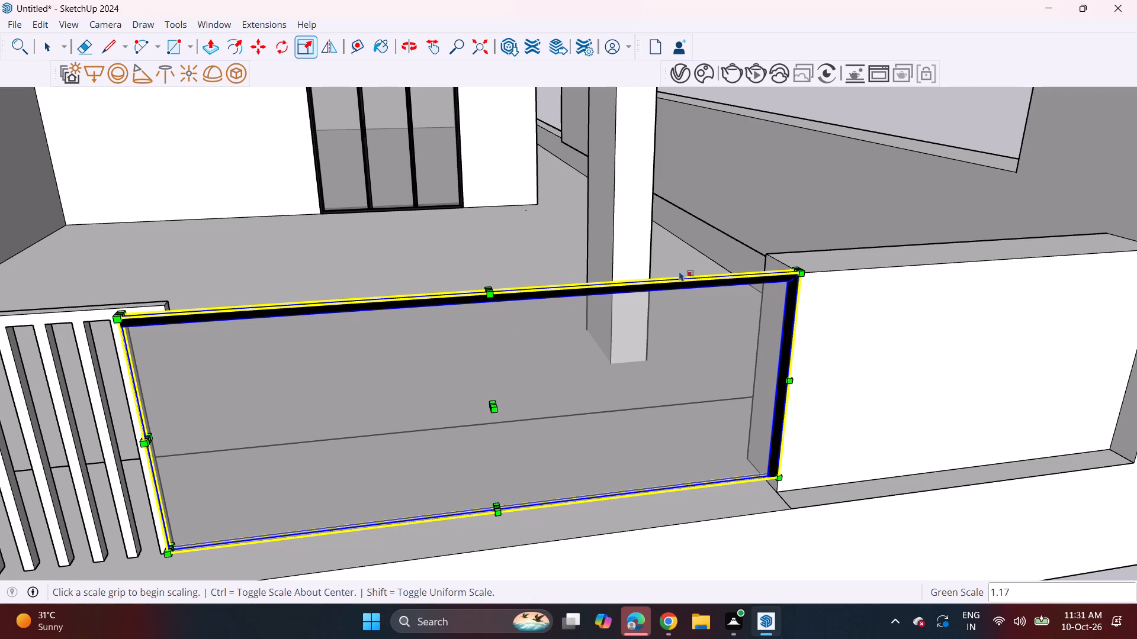
Scale the glass railing's height from its bottom edge by about 1.08, down to the balcony ledge.
{"action": "middle_click_drag", "start_coordinate": [499, 425], "coordinate": [466, 306]}
{"action": "scroll", "coordinate": [454, 370], "scroll_direction": "up", "scroll_amount": 4}
{"action": "scroll", "coordinate": [441, 366], "scroll_direction": "down", "scroll_amount": 3}
{"action": "middle_click_drag", "start_coordinate": [437, 367], "coordinate": [403, 375]}
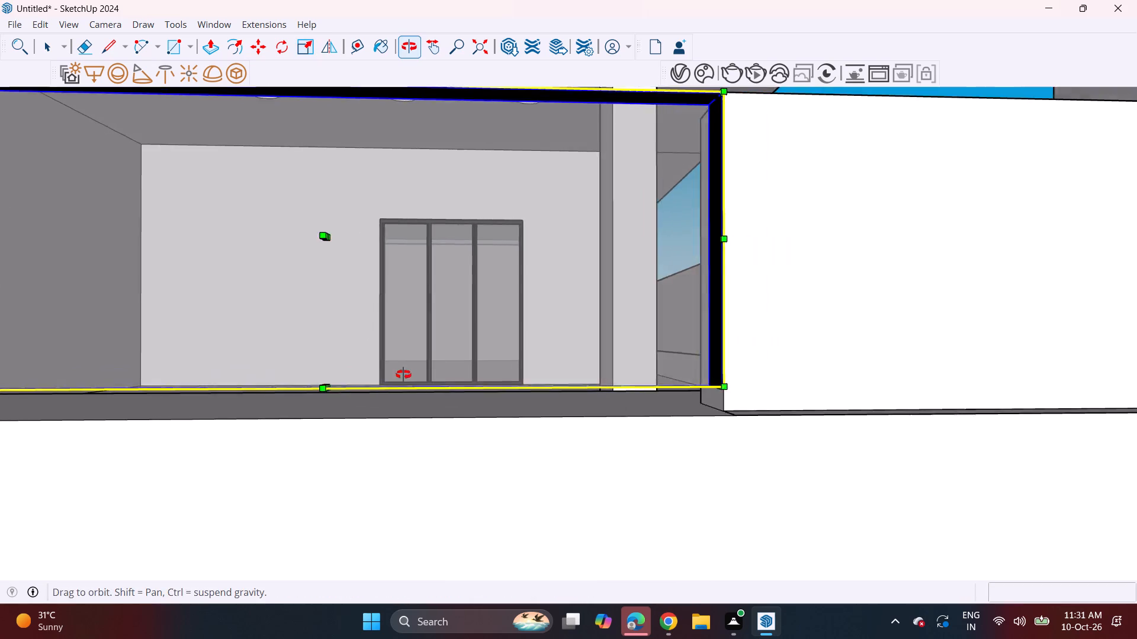
{"action": "middle_click_drag", "start_coordinate": [403, 375], "coordinate": [396, 377]}
{"action": "scroll", "coordinate": [224, 434], "scroll_direction": "up", "scroll_amount": 4}
{"action": "scroll", "coordinate": [169, 422], "scroll_direction": "up", "scroll_amount": 3}
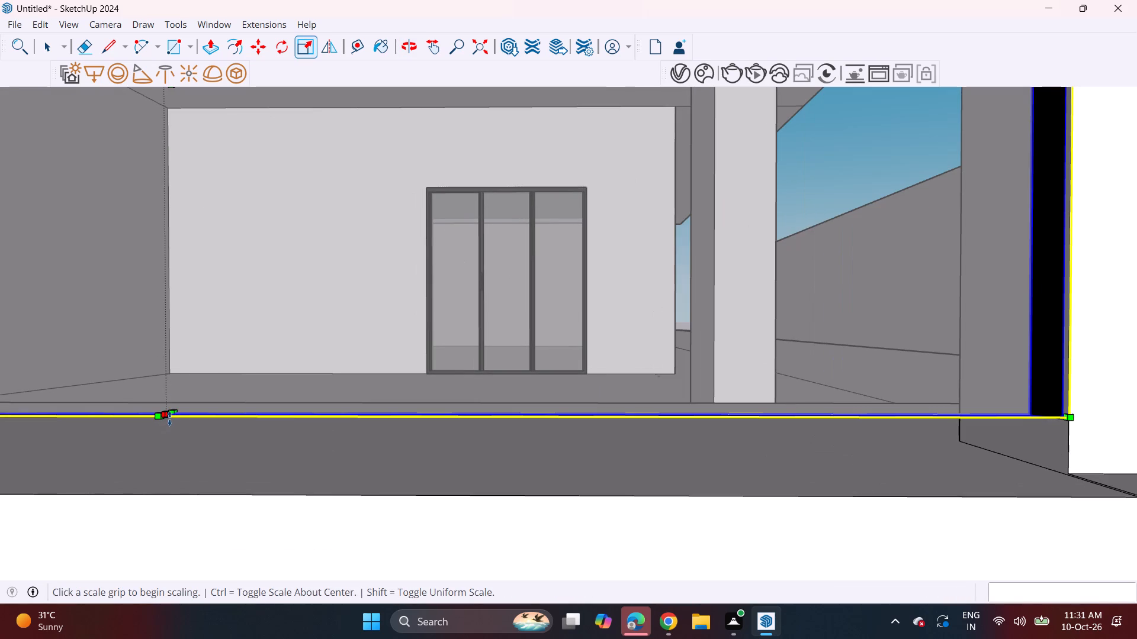
{"action": "double_click", "coordinate": [169, 417]}
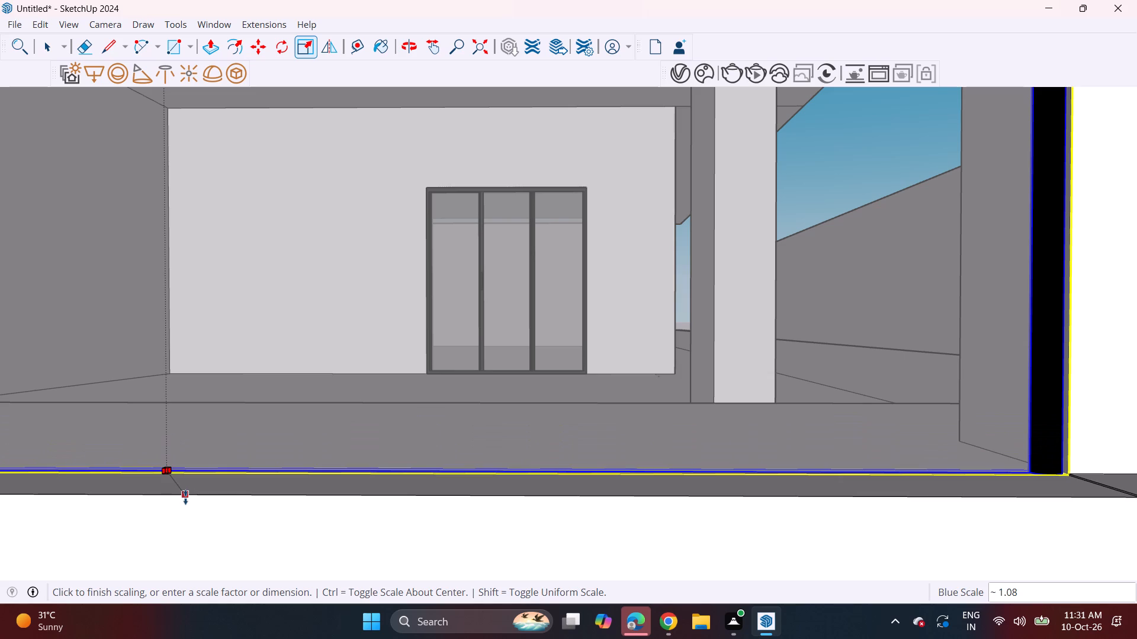
{"action": "left_click", "coordinate": [185, 497]}
Move the glass railing by its top rail corner about 4" inward, in line with the slatted railing's handrail.
{"action": "scroll", "coordinate": [147, 419], "scroll_direction": "down", "scroll_amount": 6}
{"action": "middle_click_drag", "start_coordinate": [143, 404], "coordinate": [327, 464]}
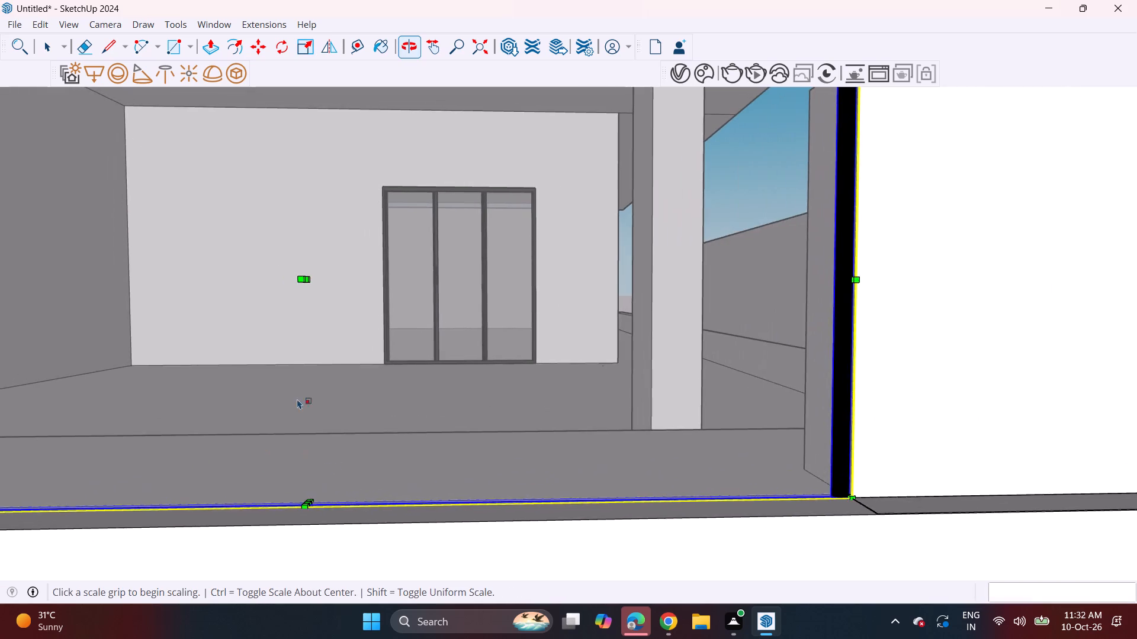
{"action": "scroll", "coordinate": [293, 388], "scroll_direction": "down", "scroll_amount": 10}
{"action": "middle_click_drag", "start_coordinate": [255, 366], "coordinate": [392, 441]}
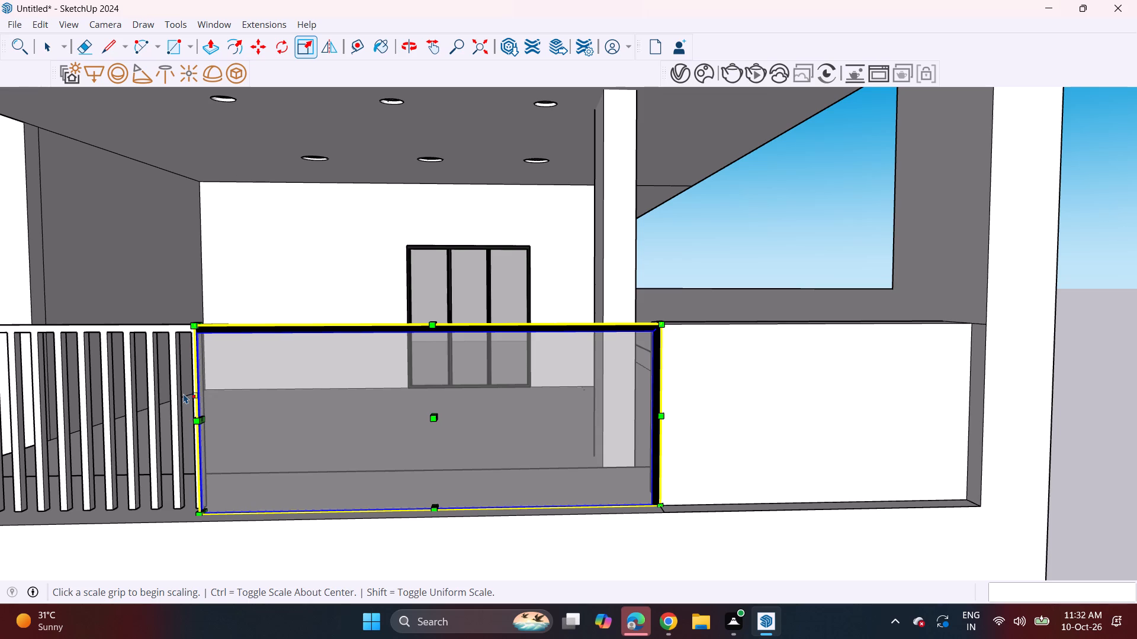
{"action": "middle_click_drag", "start_coordinate": [194, 382], "coordinate": [294, 450]}
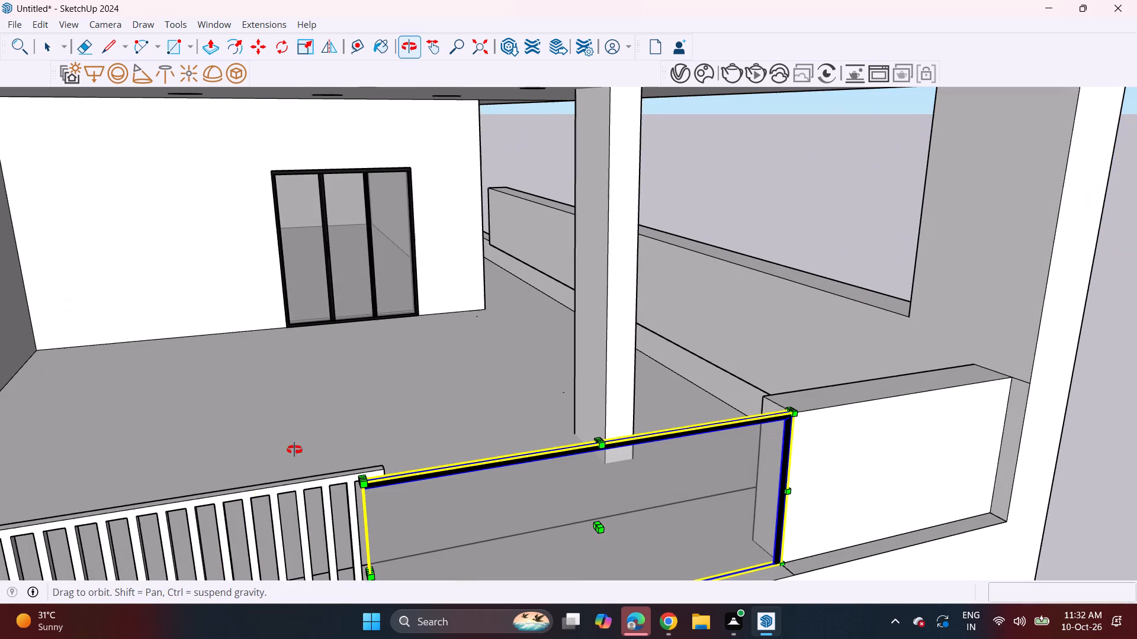
{"action": "middle_click_drag", "start_coordinate": [294, 450], "coordinate": [295, 450]}
{"action": "middle_click_drag", "start_coordinate": [326, 454], "coordinate": [449, 480]}
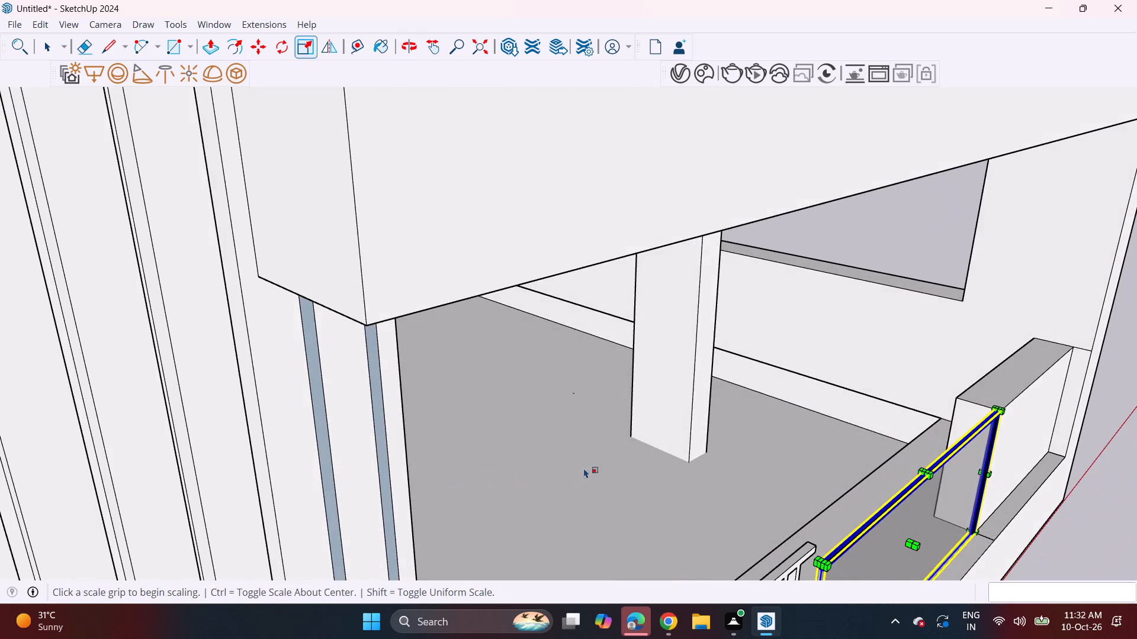
{"action": "middle_click_drag", "start_coordinate": [584, 468], "coordinate": [455, 358]}
{"action": "middle_click_drag", "start_coordinate": [453, 401], "coordinate": [529, 445]}
{"action": "key", "text": "space"}
{"action": "left_click", "coordinate": [853, 409]}
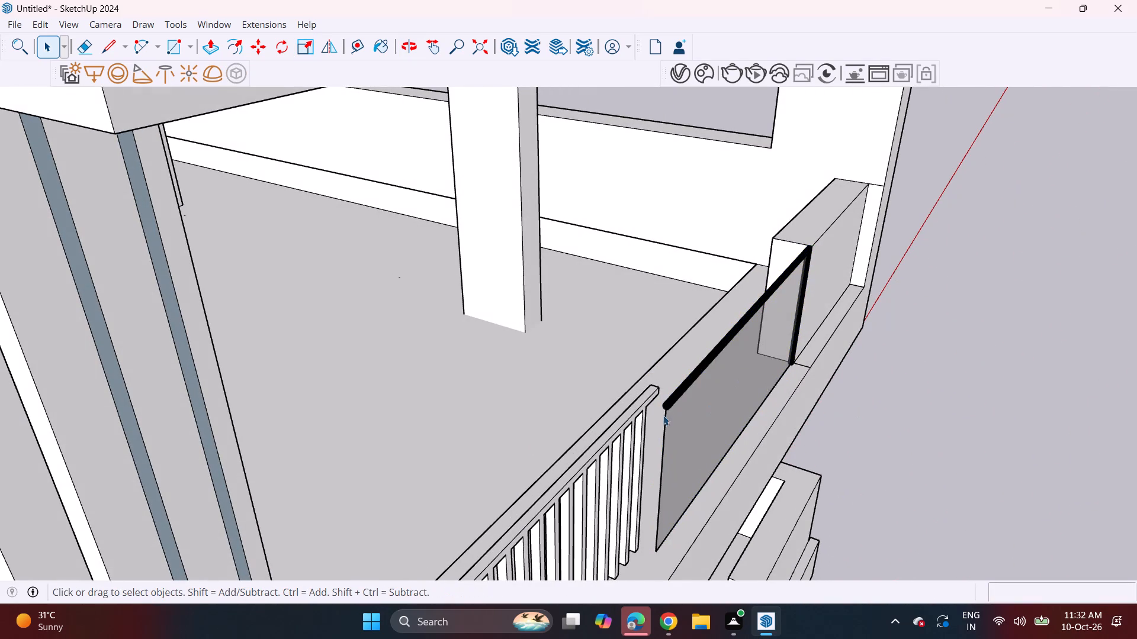
{"action": "scroll", "coordinate": [663, 412], "scroll_direction": "up", "scroll_amount": 3}
{"action": "left_click", "coordinate": [722, 431]}
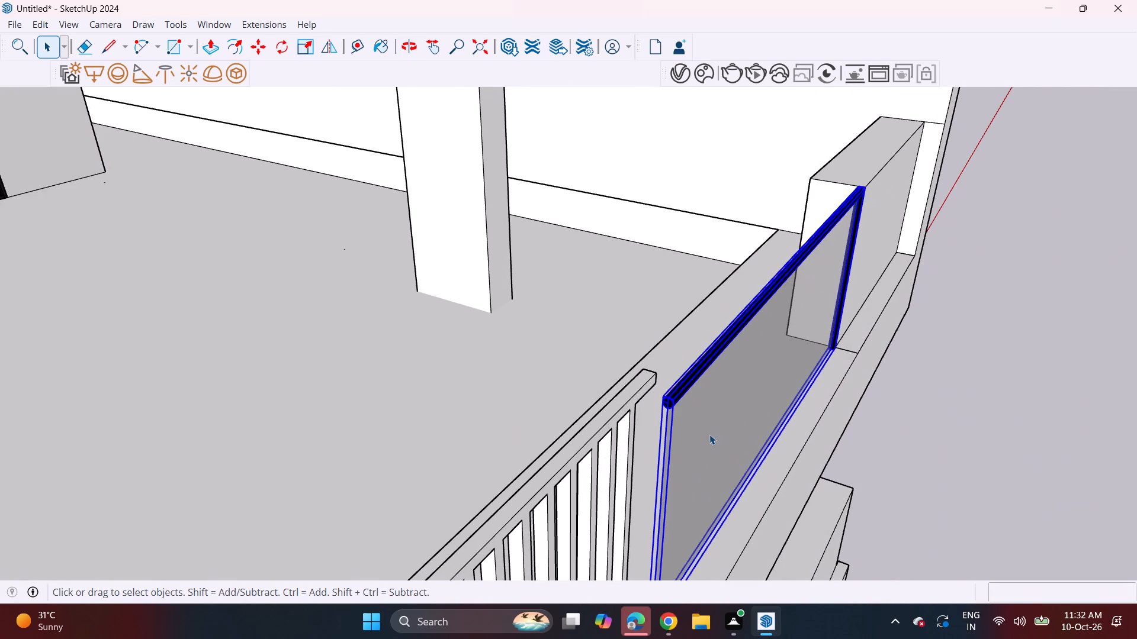
{"action": "key", "text": "m"}
{"action": "scroll", "coordinate": [671, 397], "scroll_direction": "up", "scroll_amount": 5}
{"action": "left_click", "coordinate": [674, 401]}
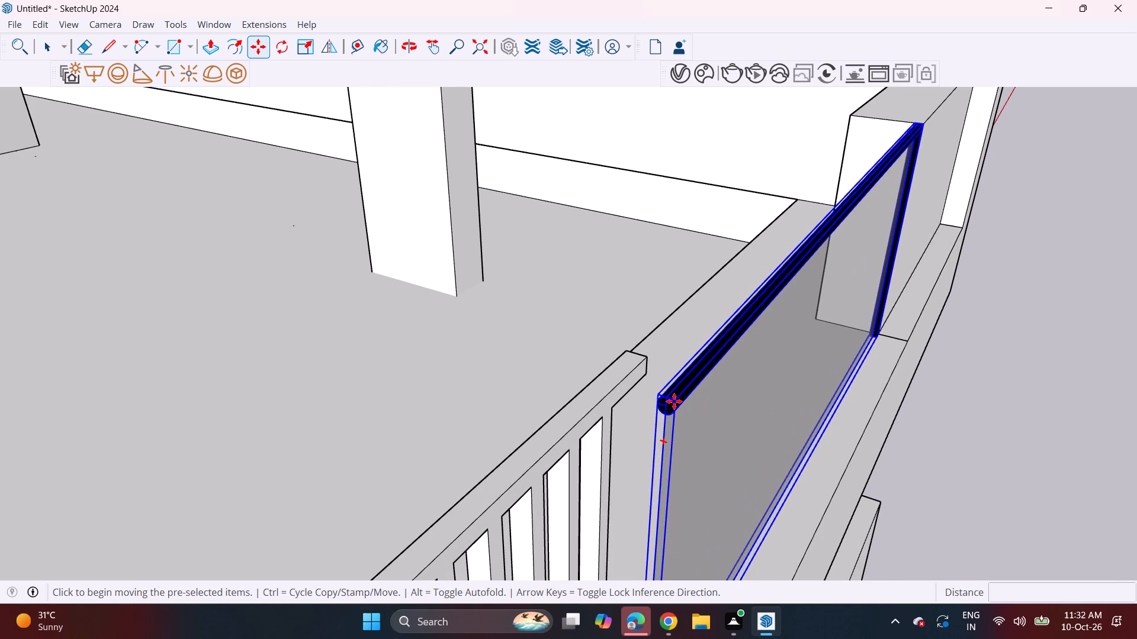
{"action": "left_click", "coordinate": [615, 377]}
Scale the glass railing lengthwise by about 0.95 so it ends flush with the slatted railing's handrail, and deselect it.
{"action": "scroll", "coordinate": [775, 366], "scroll_direction": "down", "scroll_amount": 5}
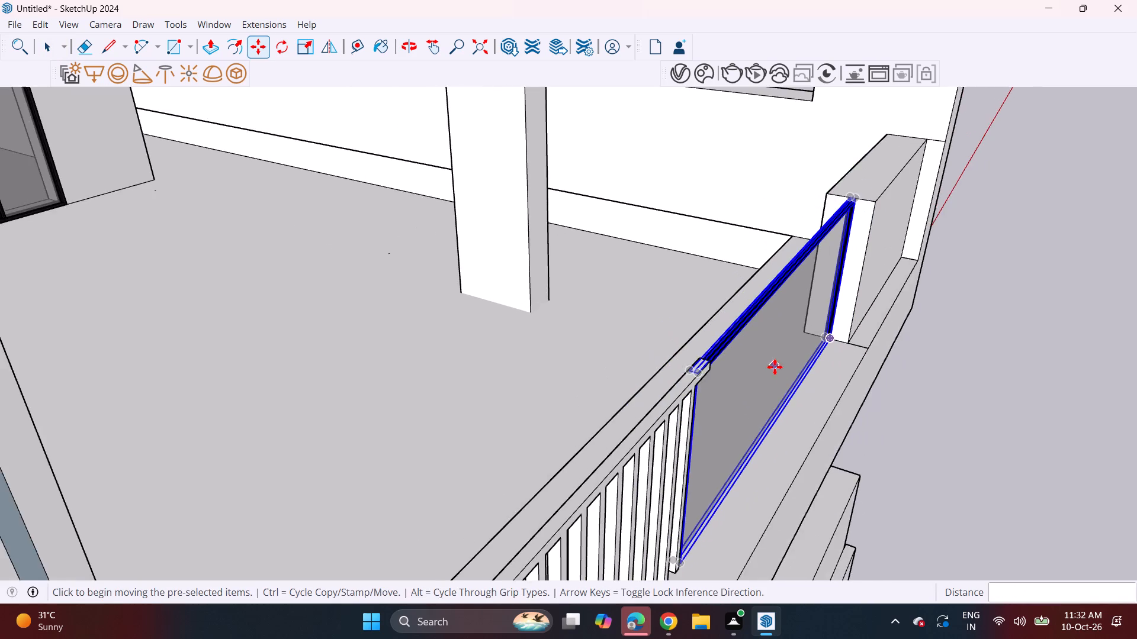
{"action": "middle_click_drag", "start_coordinate": [830, 388], "coordinate": [588, 311]}
{"action": "scroll", "coordinate": [502, 307], "scroll_direction": "down", "scroll_amount": 7}
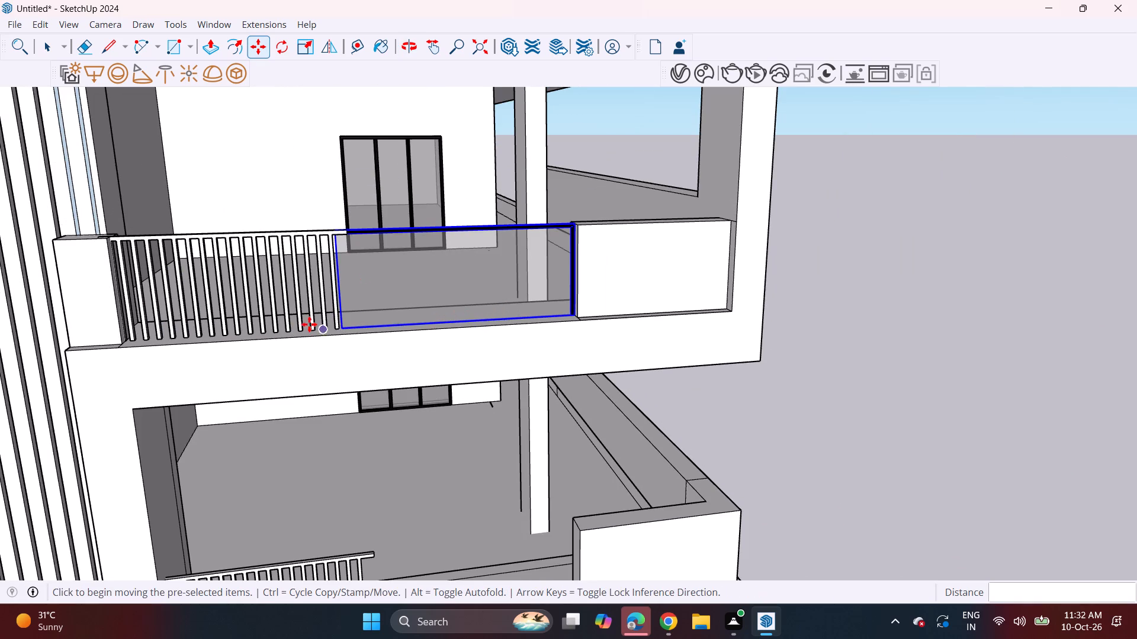
{"action": "scroll", "coordinate": [312, 330], "scroll_direction": "up", "scroll_amount": 3}
{"action": "scroll", "coordinate": [312, 330], "scroll_direction": "down", "scroll_amount": 3}
{"action": "scroll", "coordinate": [333, 264], "scroll_direction": "up", "scroll_amount": 2}
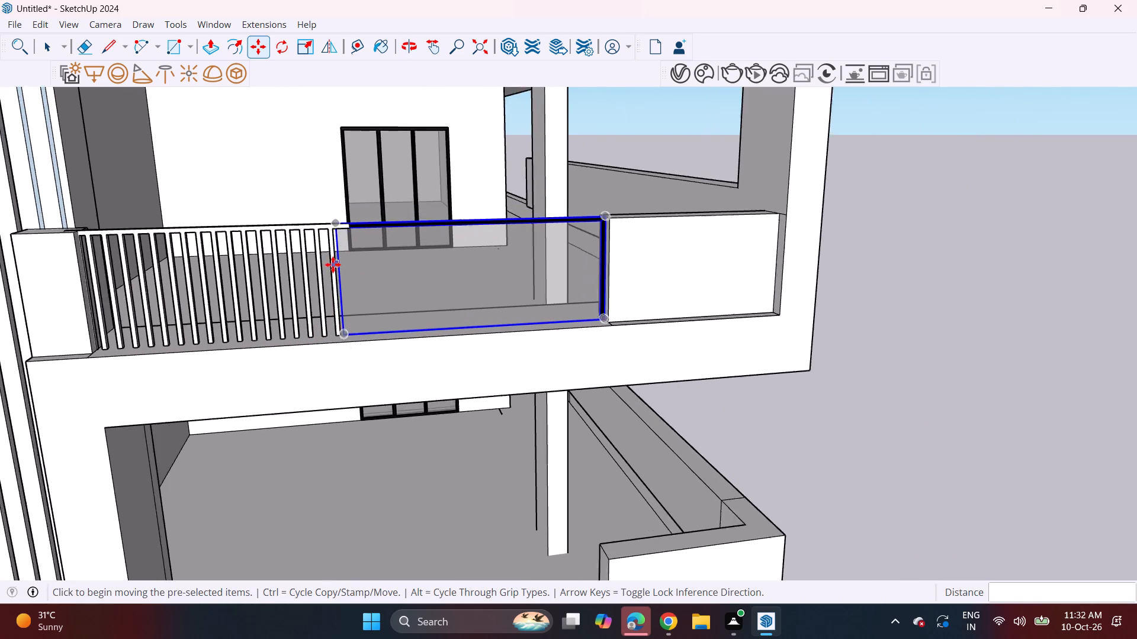
{"action": "scroll", "coordinate": [333, 264], "scroll_direction": "up", "scroll_amount": 7}
{"action": "key", "text": "space"}
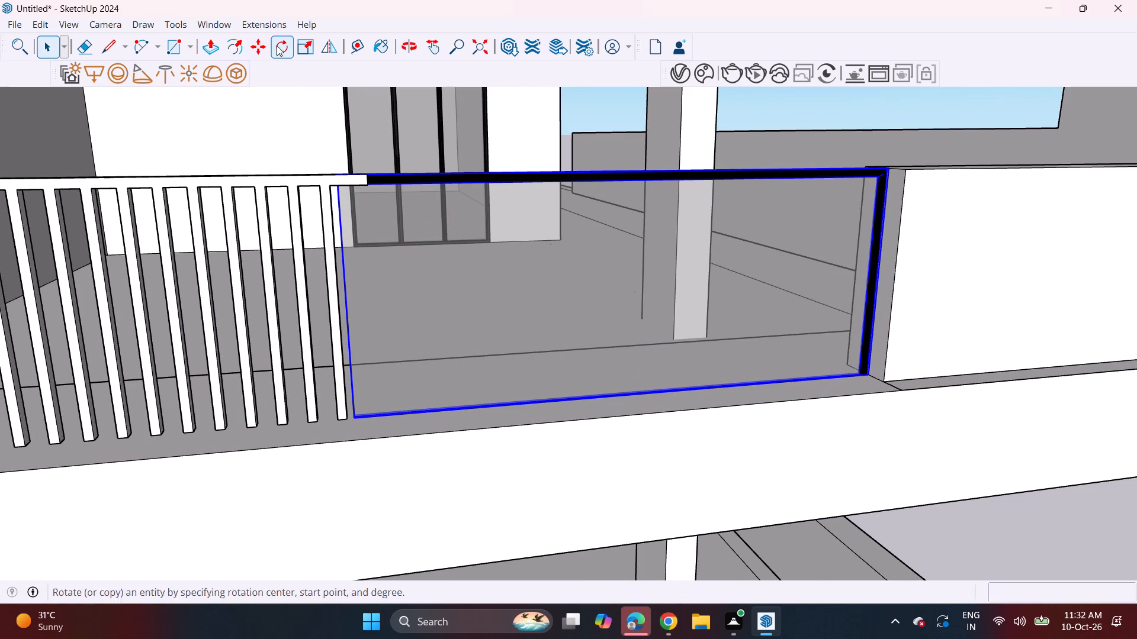
{"action": "left_click_drag", "start_coordinate": [297, 50], "coordinate": [301, 57]}
{"action": "middle_click_drag", "start_coordinate": [359, 316], "coordinate": [343, 359]}
{"action": "scroll", "coordinate": [326, 367], "scroll_direction": "up", "scroll_amount": 5}
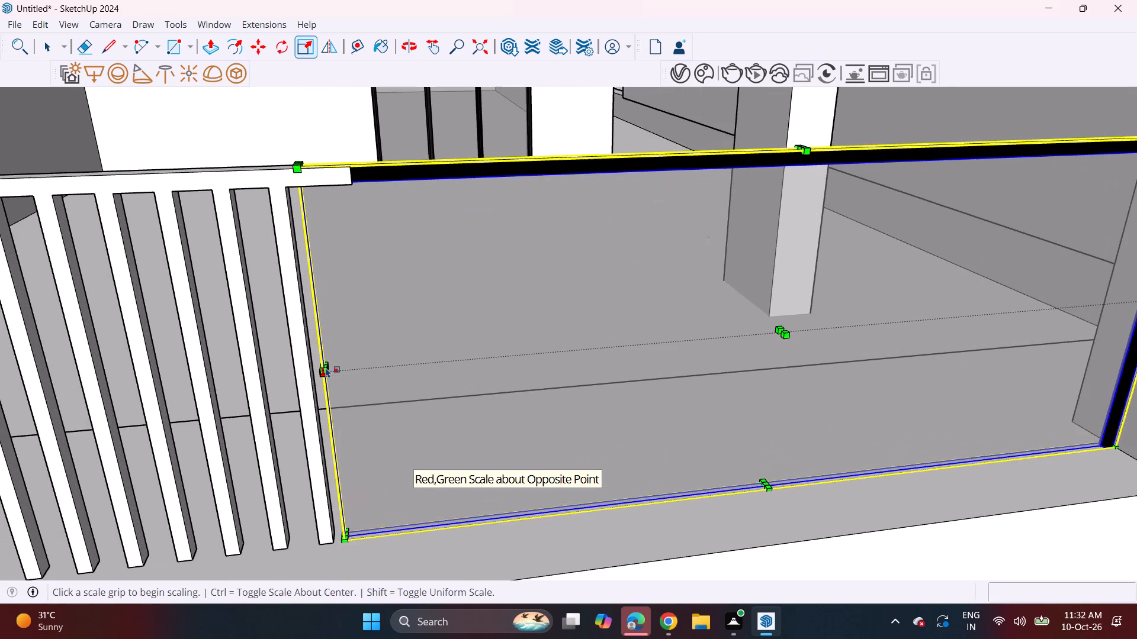
{"action": "scroll", "coordinate": [326, 367], "scroll_direction": "up", "scroll_amount": 2}
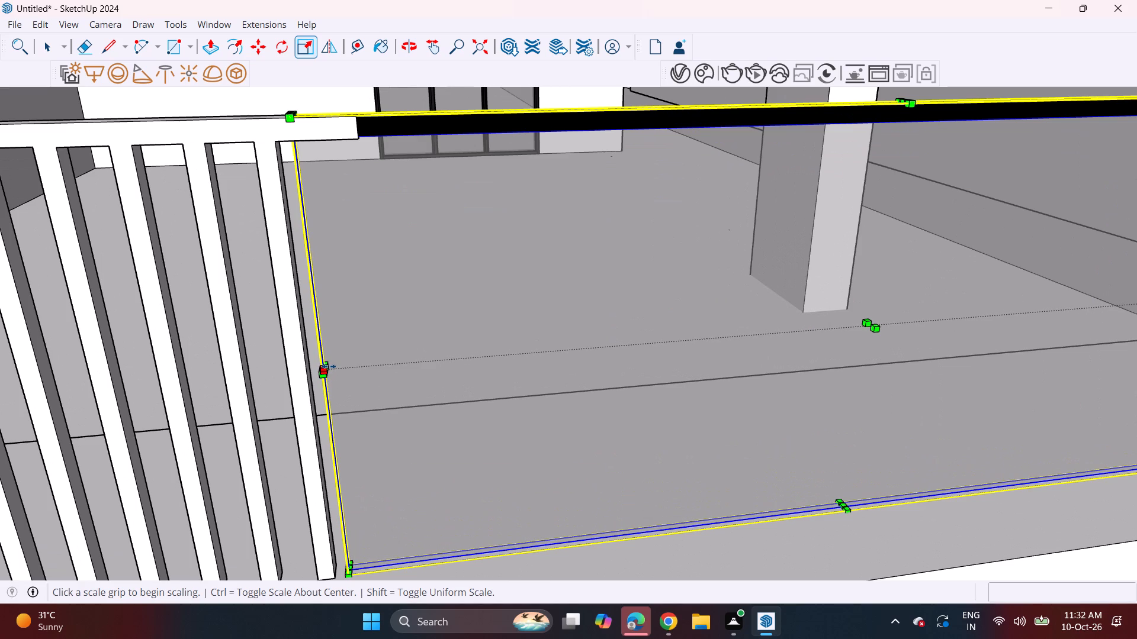
{"action": "left_click", "coordinate": [329, 366]}
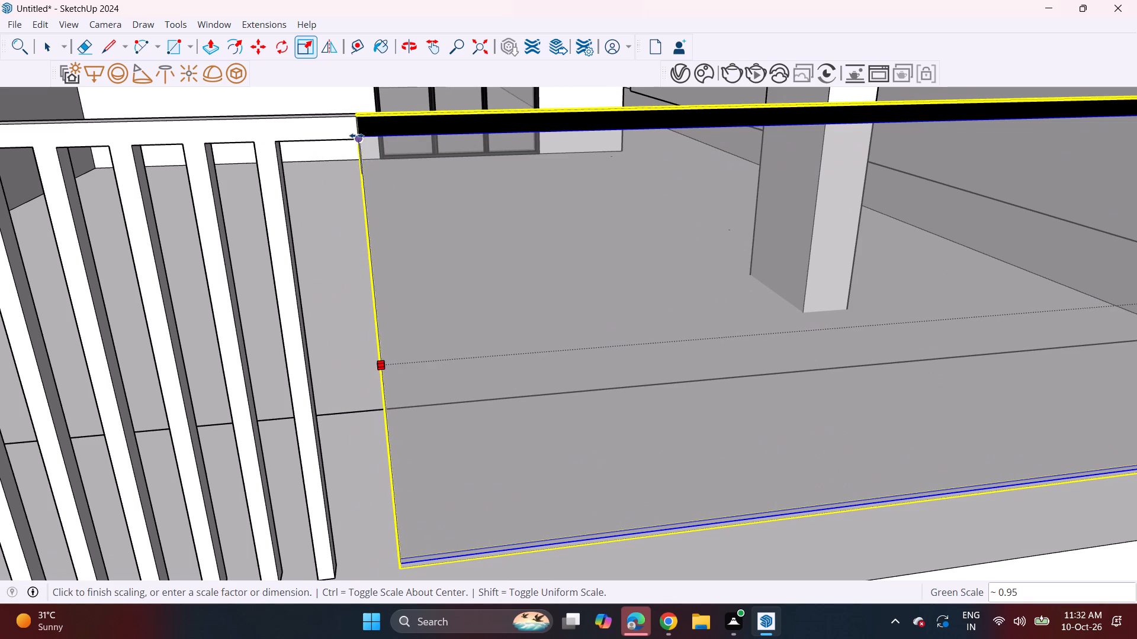
{"action": "left_click", "coordinate": [356, 135]}
{"action": "scroll", "coordinate": [413, 204], "scroll_direction": "down", "scroll_amount": 3}
{"action": "middle_click_drag", "start_coordinate": [451, 273], "coordinate": [412, 238]}
{"action": "scroll", "coordinate": [367, 230], "scroll_direction": "down", "scroll_amount": 6}
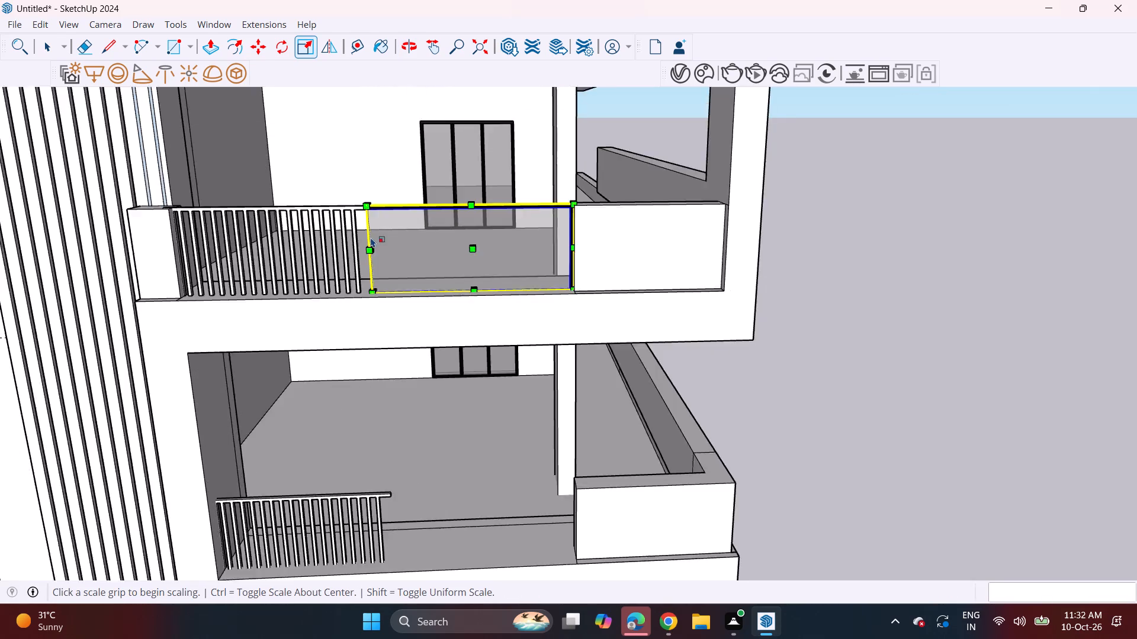
{"action": "scroll", "coordinate": [371, 237], "scroll_direction": "down", "scroll_amount": 6}
{"action": "key", "text": "space"}
{"action": "left_click", "coordinate": [683, 318]}
Copy the glass railing 10' 8" straight down to the balcony below, snapping it to that parapet block's top corner.
{"action": "scroll", "coordinate": [432, 261], "scroll_direction": "up", "scroll_amount": 8}
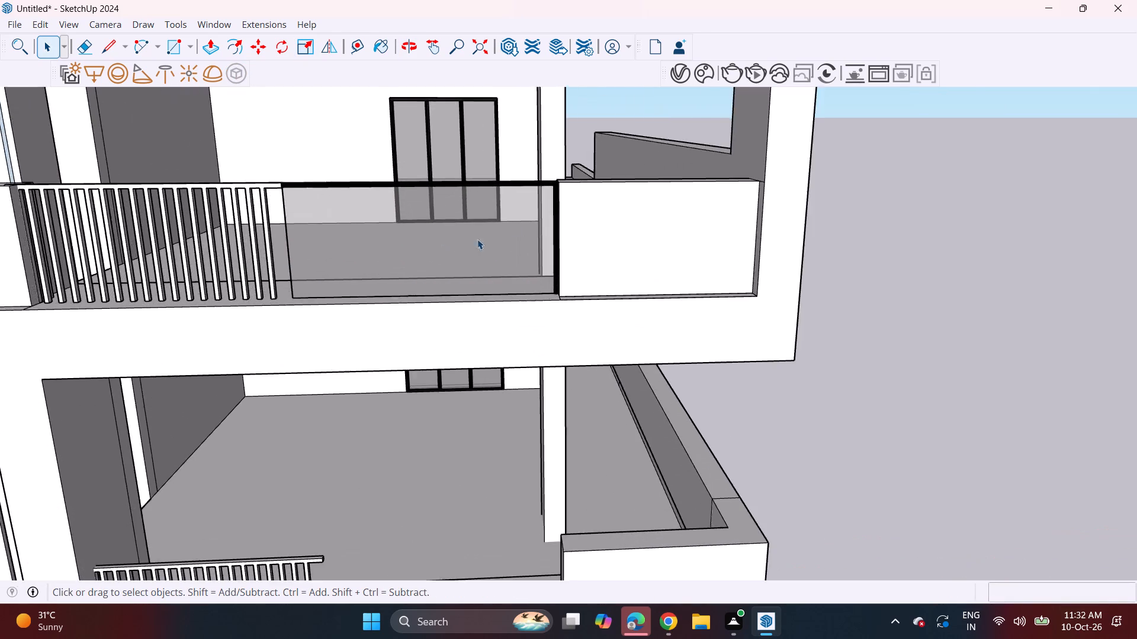
{"action": "scroll", "coordinate": [510, 217], "scroll_direction": "up", "scroll_amount": 4}
{"action": "left_click", "coordinate": [575, 167]}
{"action": "key", "text": "m"}
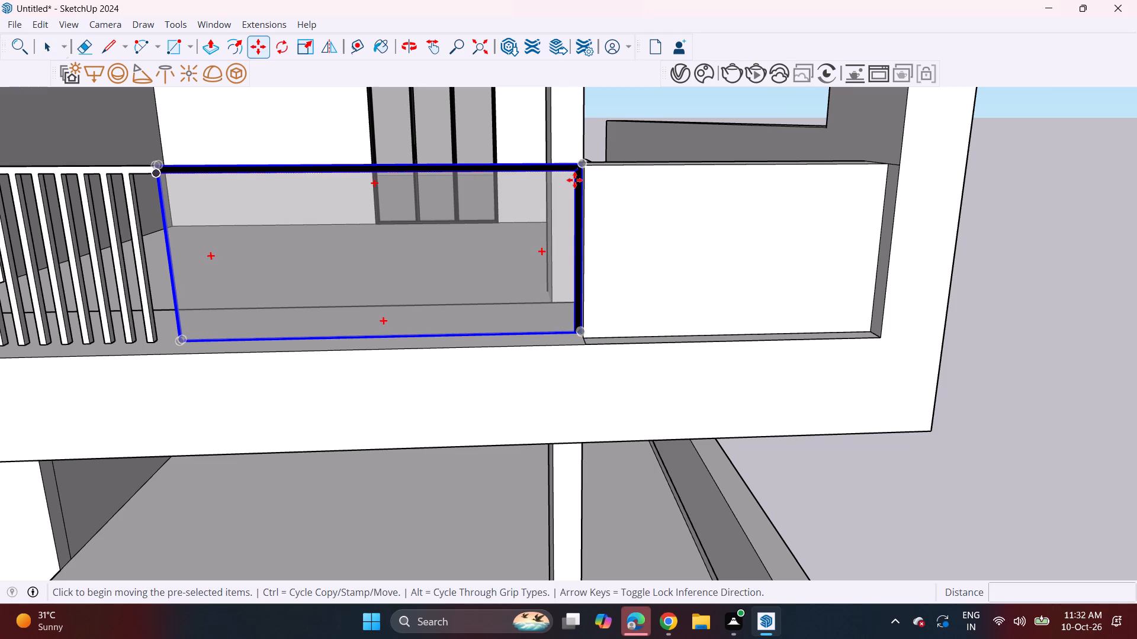
{"action": "double_click", "coordinate": [583, 163]}
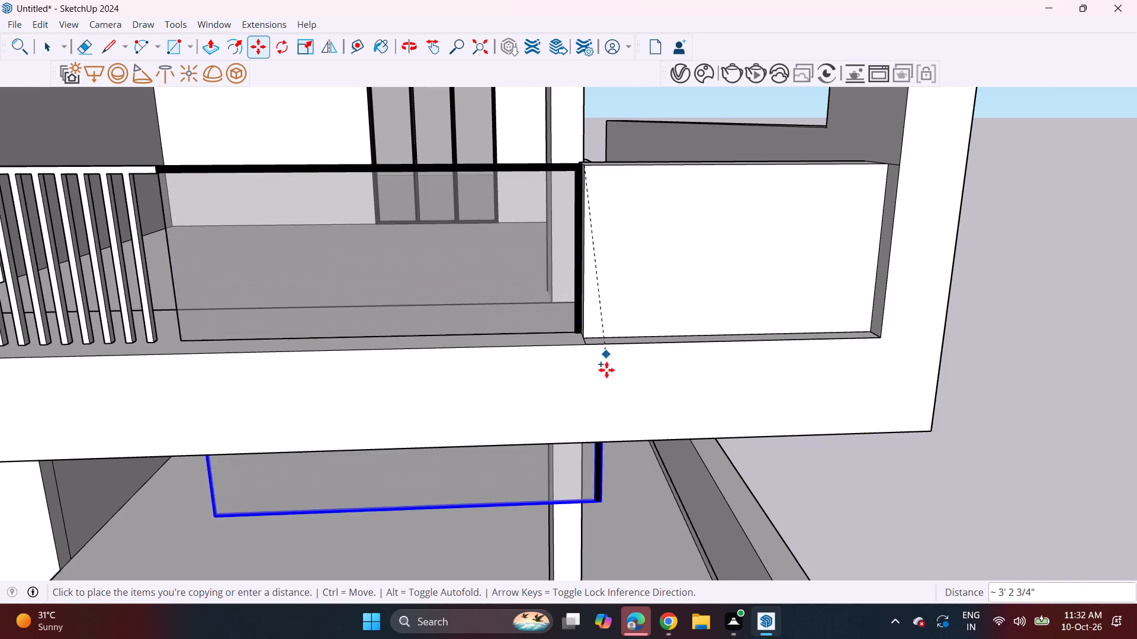
{"action": "scroll", "coordinate": [579, 419], "scroll_direction": "down", "scroll_amount": 2}
{"action": "middle_click_drag", "start_coordinate": [579, 430], "coordinate": [532, 160], "text": "shift"}
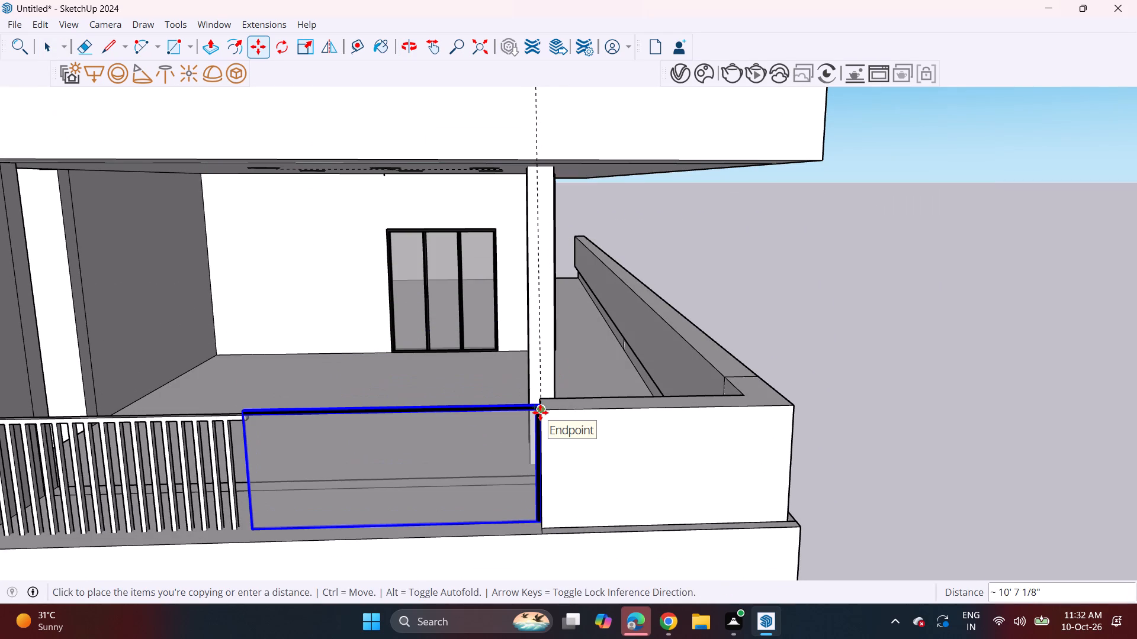
{"action": "scroll", "coordinate": [540, 412], "scroll_direction": "up", "scroll_amount": 10}
{"action": "middle_click_drag", "start_coordinate": [558, 416], "coordinate": [596, 497]}
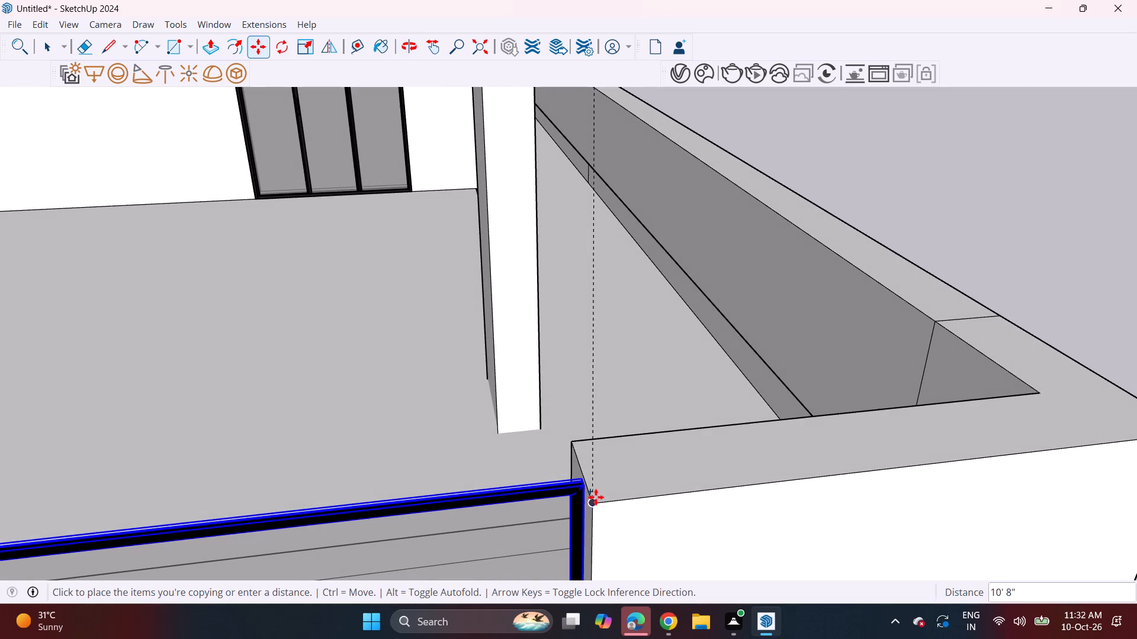
{"action": "left_click", "coordinate": [592, 502]}
Start scaling the copied glass railing on the lower balcony beside the slatted railing.
{"action": "middle_click_drag", "start_coordinate": [654, 516], "coordinate": [595, 354]}
{"action": "scroll", "coordinate": [589, 350], "scroll_direction": "up", "scroll_amount": 1}
{"action": "scroll", "coordinate": [438, 340], "scroll_direction": "down", "scroll_amount": 9}
{"action": "middle_click_drag", "start_coordinate": [176, 386], "coordinate": [434, 419]}
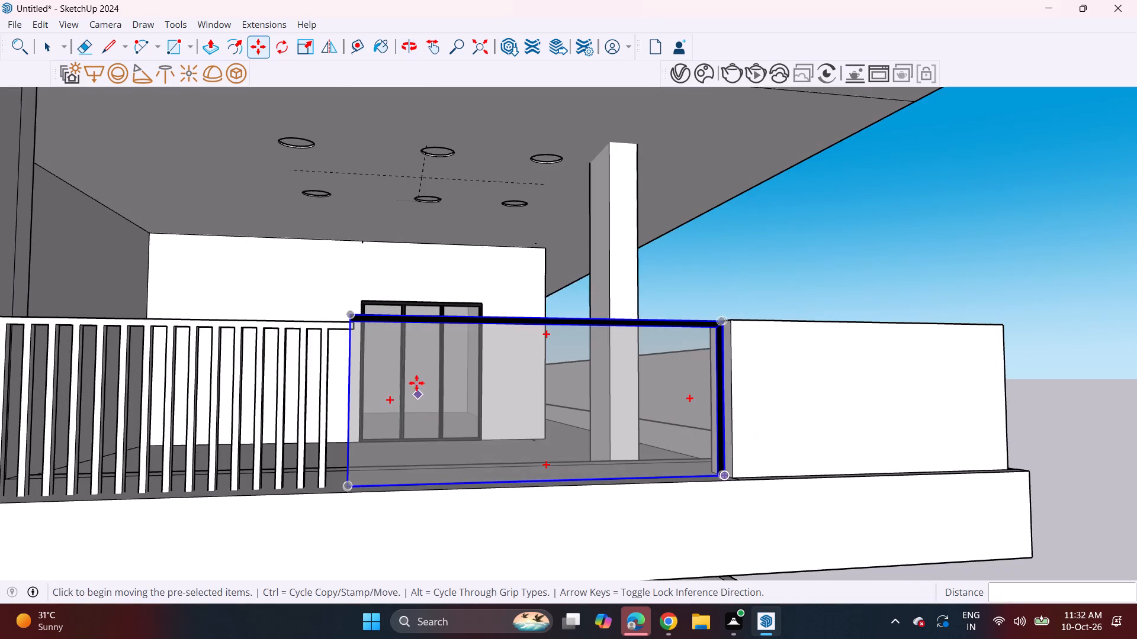
{"action": "scroll", "coordinate": [425, 369], "scroll_direction": "down", "scroll_amount": 5}
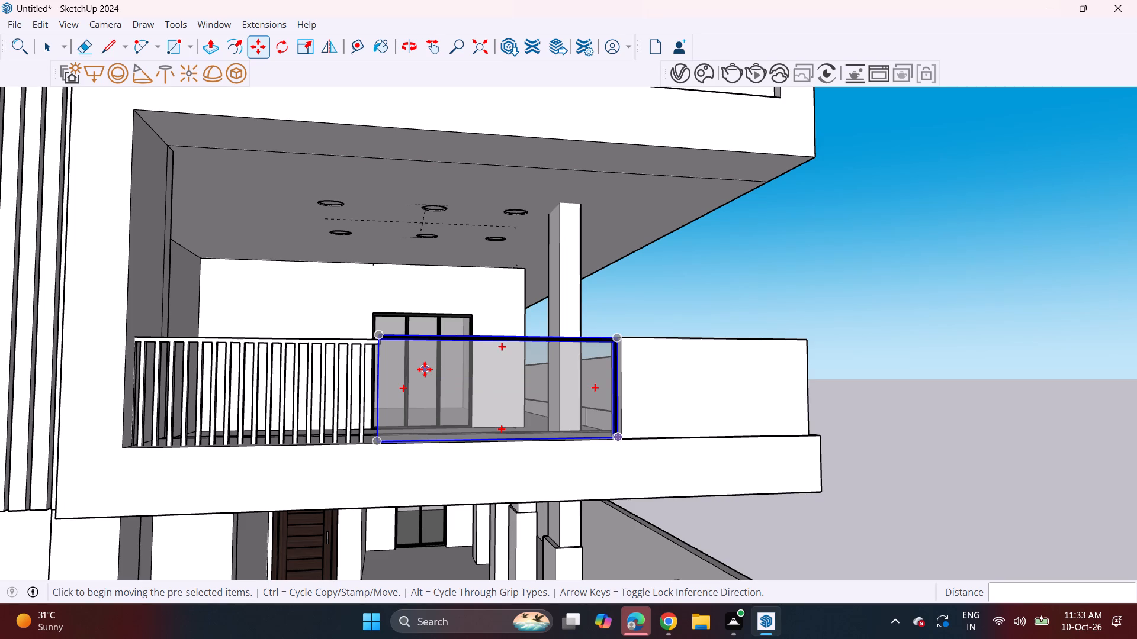
{"action": "left_click", "coordinate": [299, 41]}
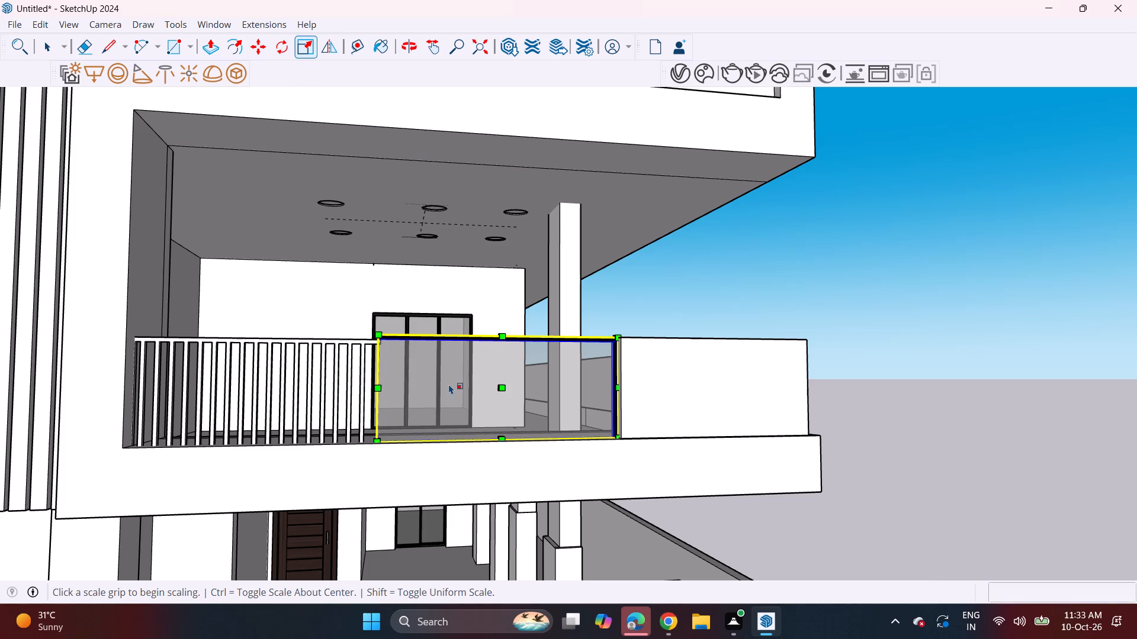